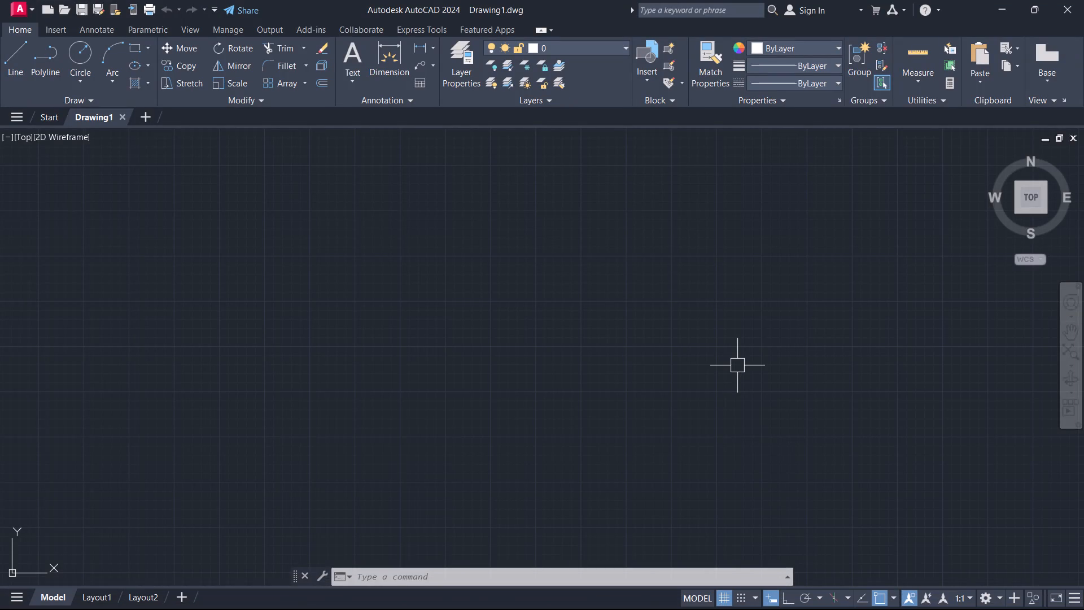
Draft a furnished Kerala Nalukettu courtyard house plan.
Turn on command log file recording for the blank drawing with LOGFILEON.
type("LO")
key("g")
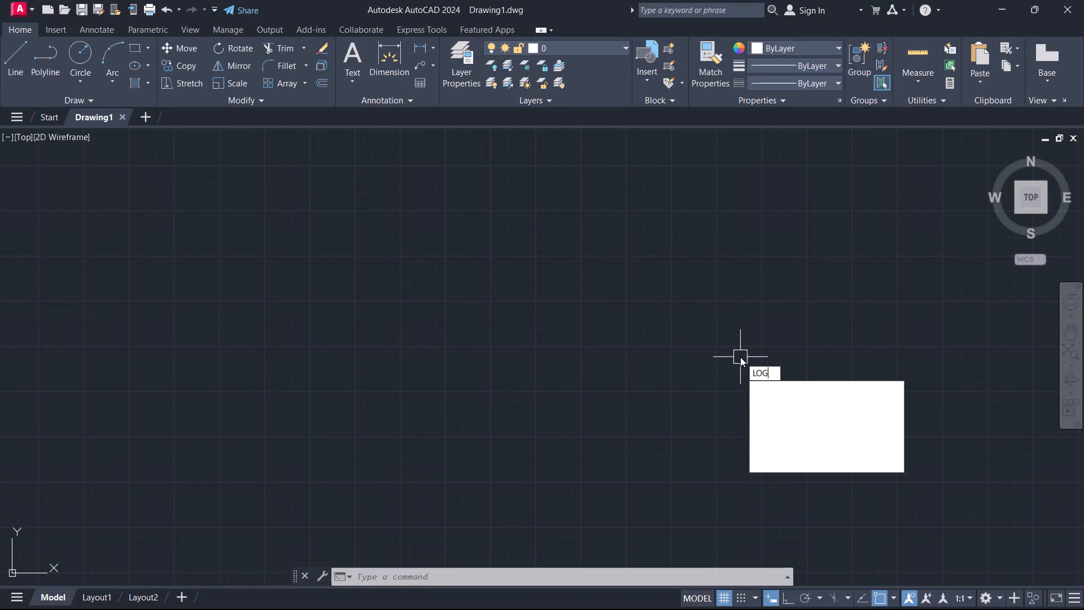
key("Down")
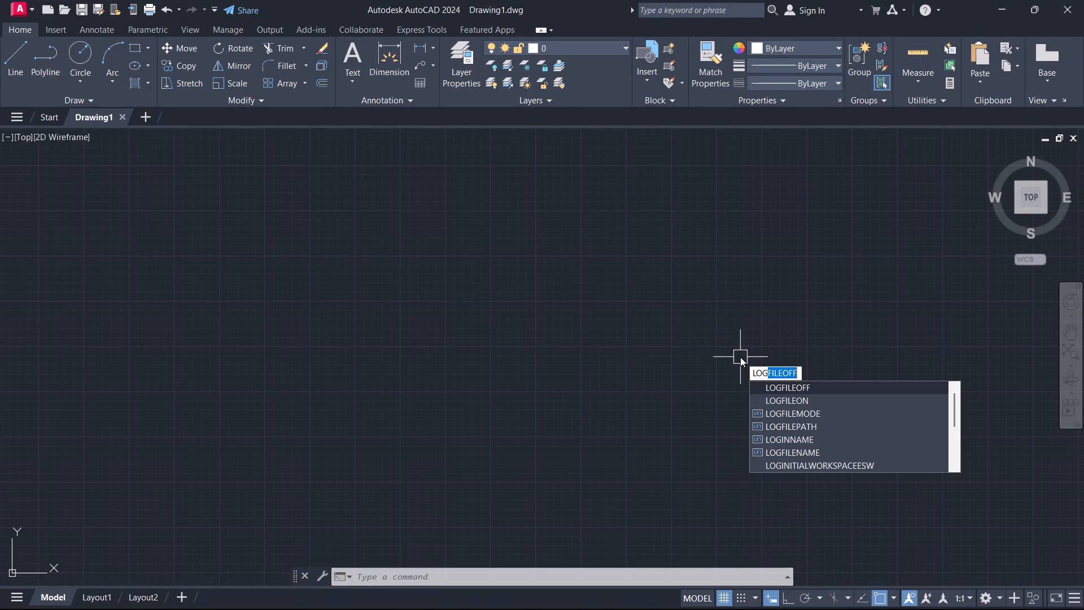
key("Return")
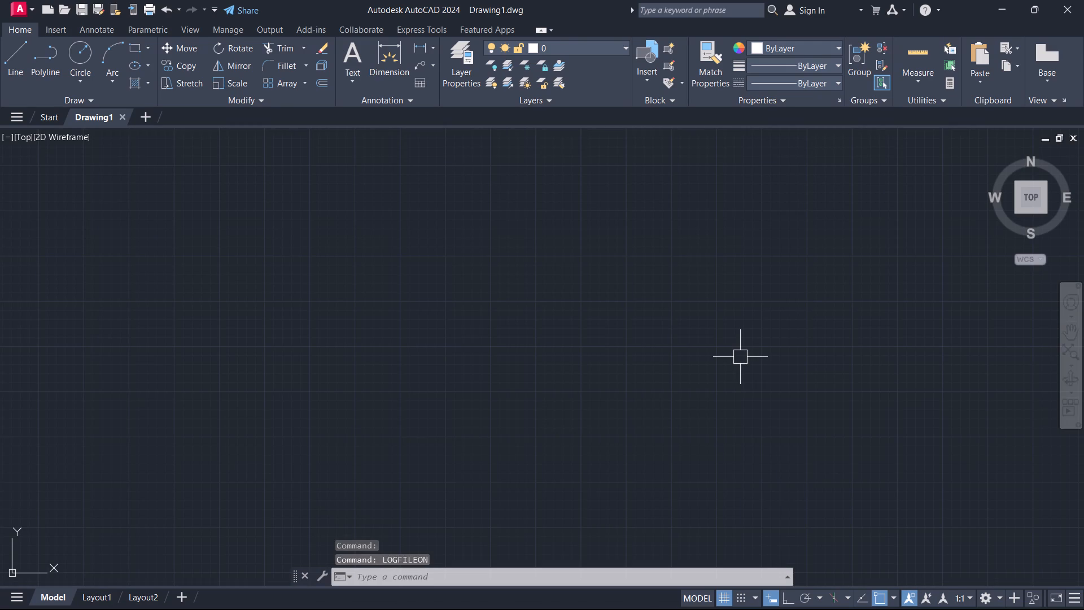
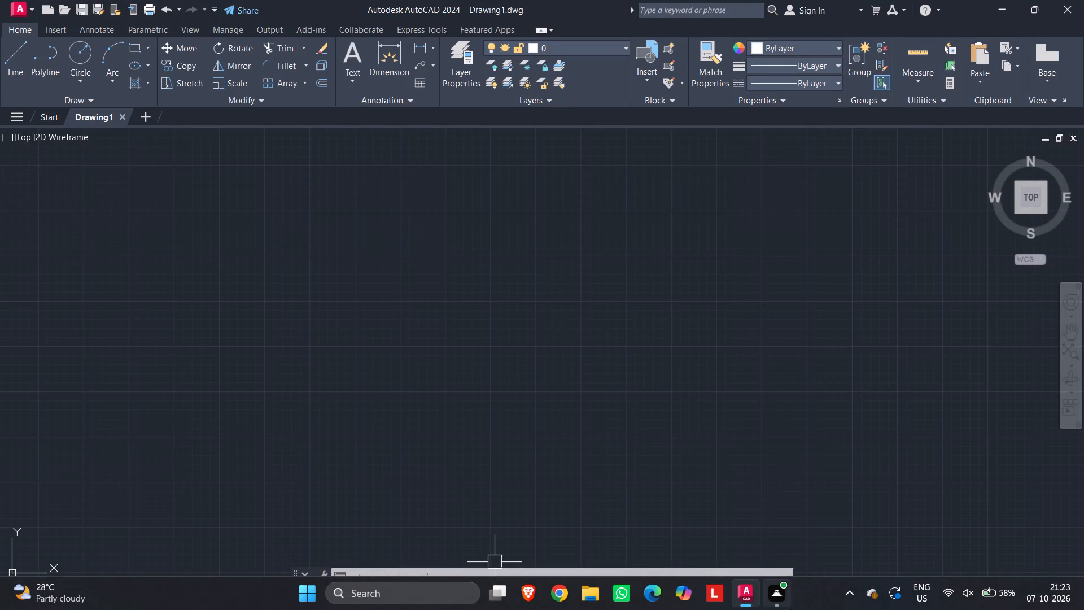
Switch to the Fuji window with the Kerala traditional house plan task.
key("alt+Tab")
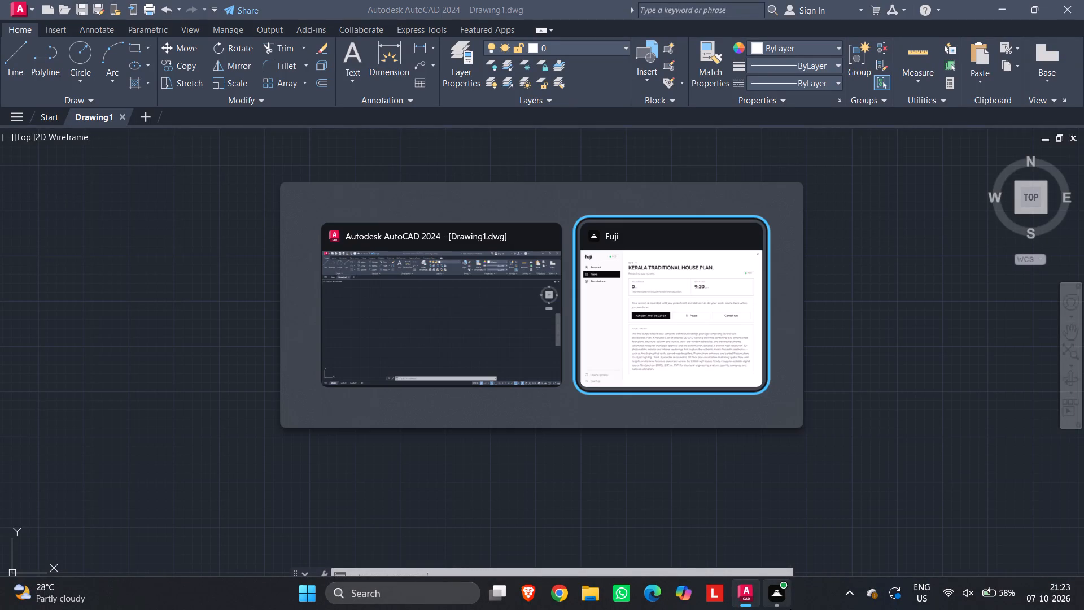
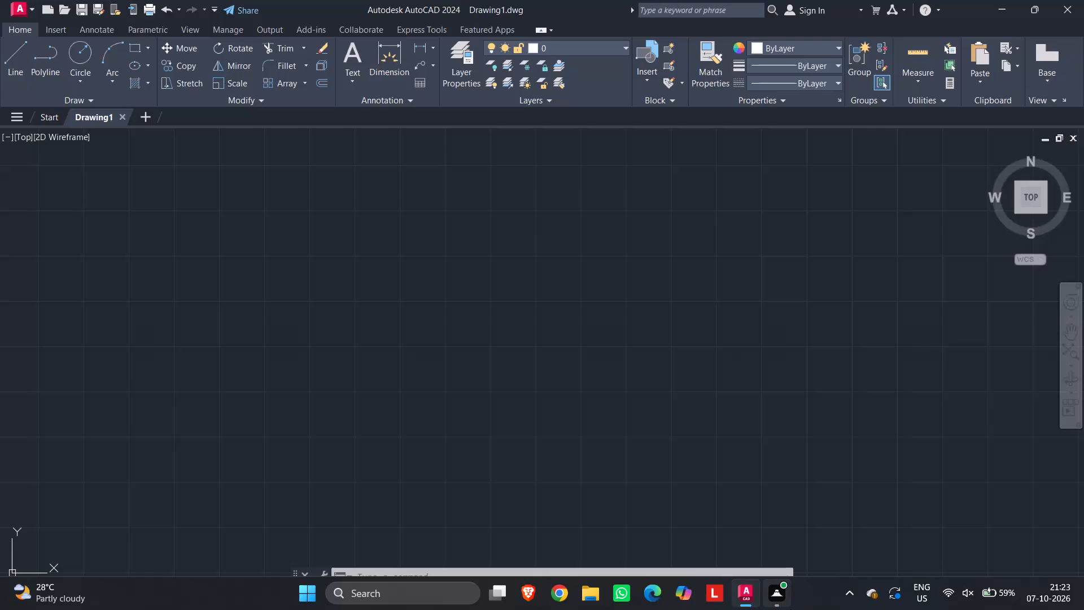
Configure the drawing units to Engineering length with 0'-0.0" precision and an insertion scale in inches.
type("UN")
key("space")
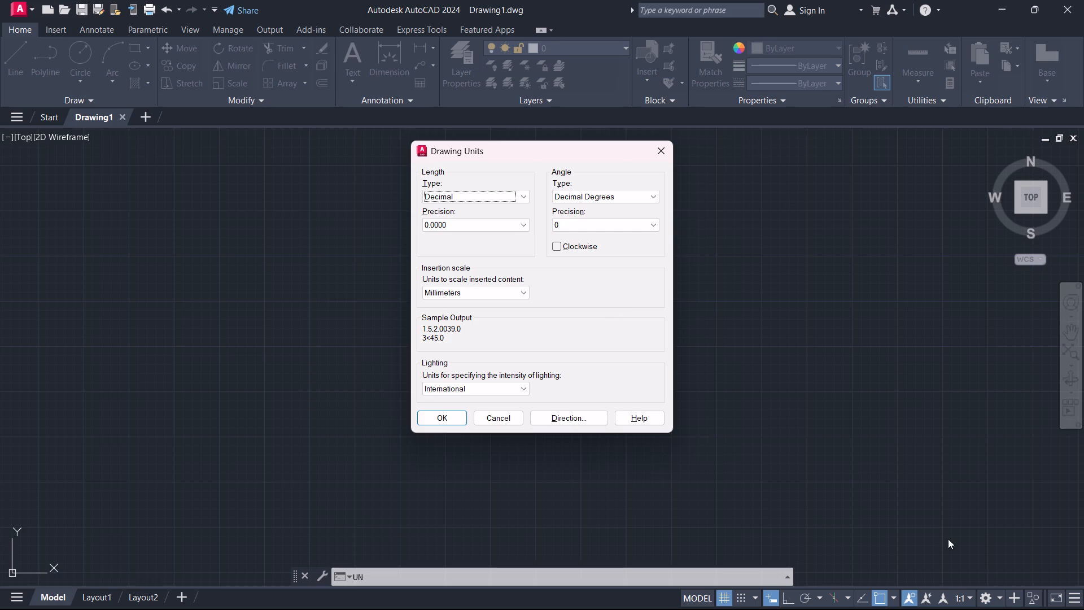
left_click(472, 197)
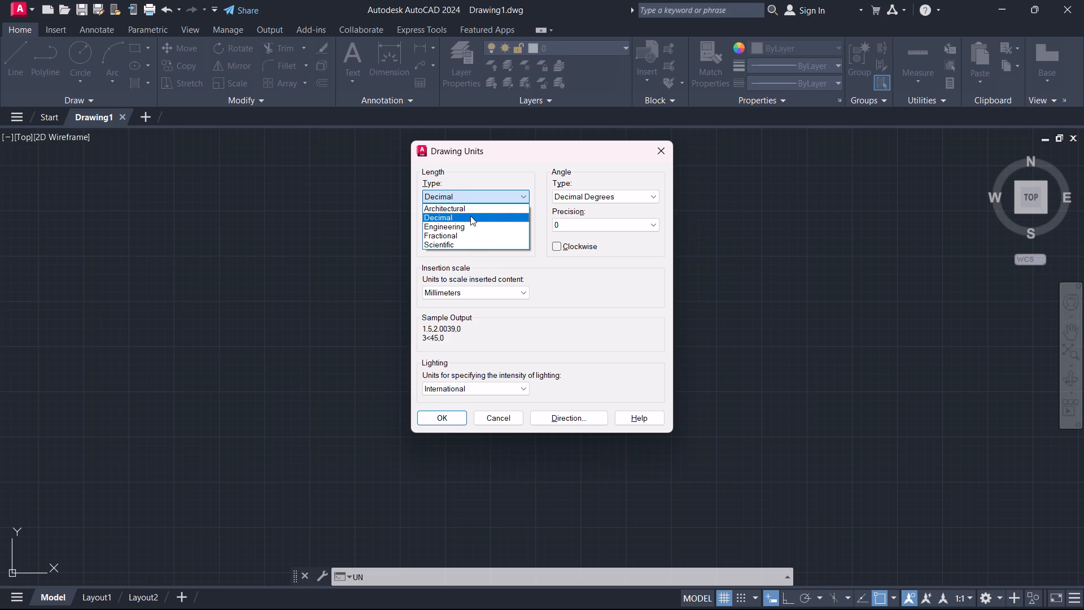
left_click(474, 228)
left_click(474, 222)
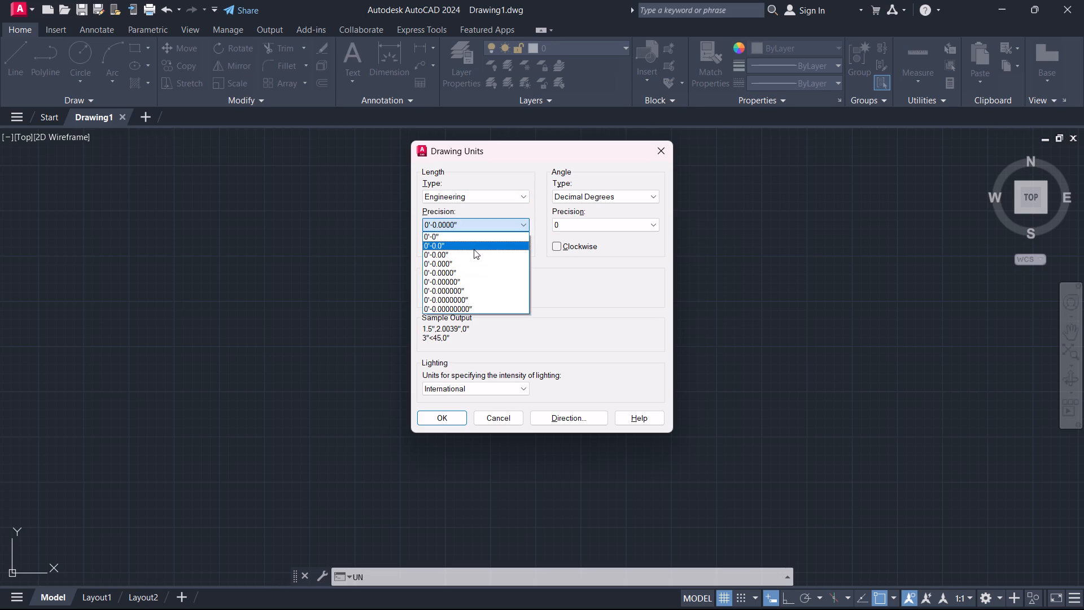
left_click(474, 249)
left_click(478, 296)
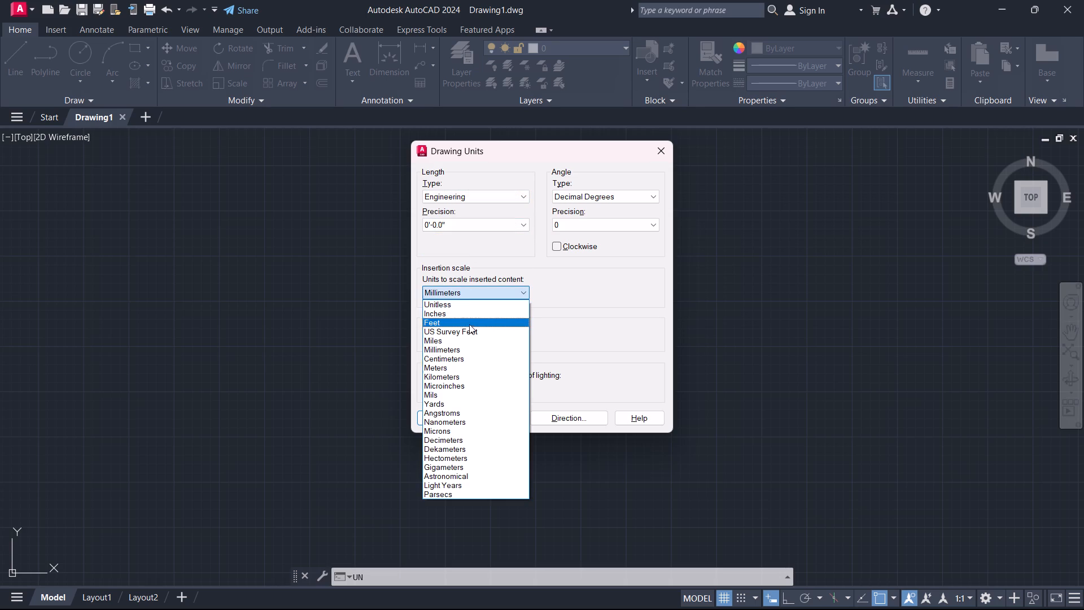
left_click(470, 316)
left_click(443, 415)
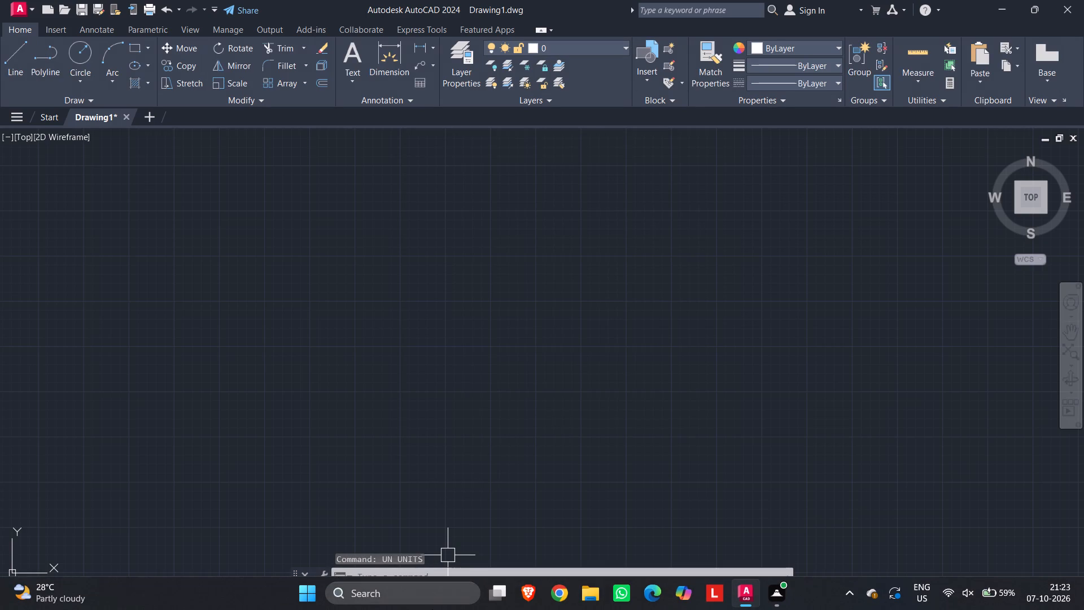
Open the recent KERALA TRADITIONAL HOUSE PLAN PDF from File Explorer, examine the full ground floor plan, and close it.
left_click(604, 599)
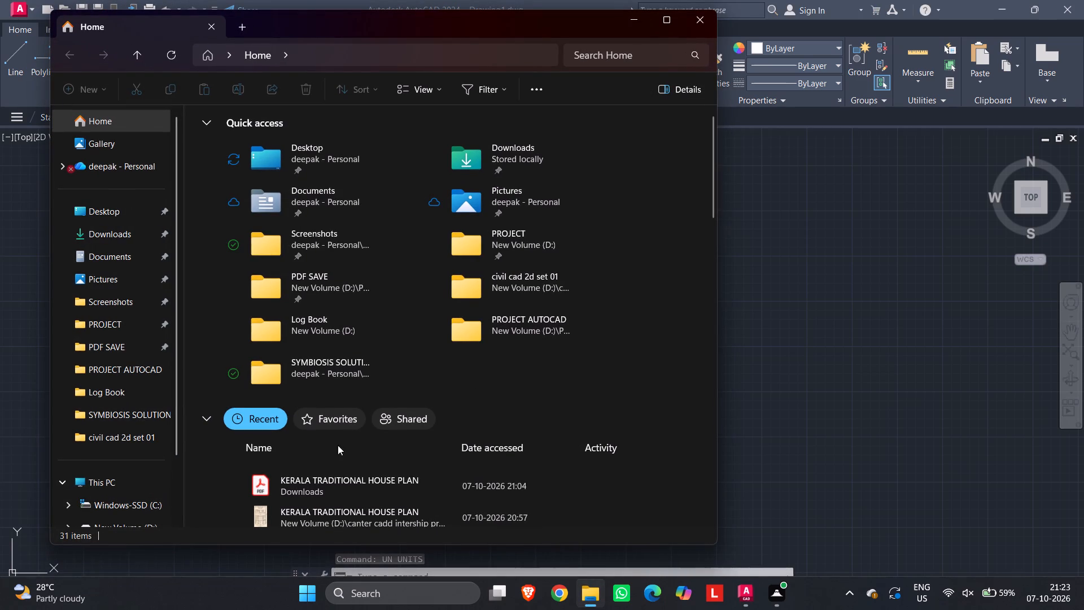
double_click(327, 480)
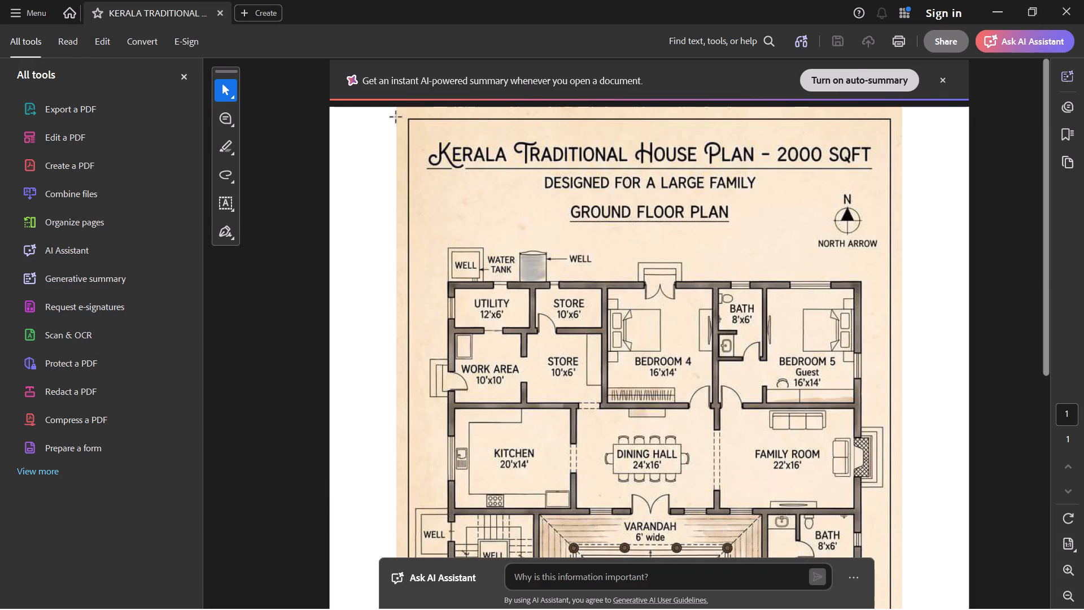
left_click(183, 75)
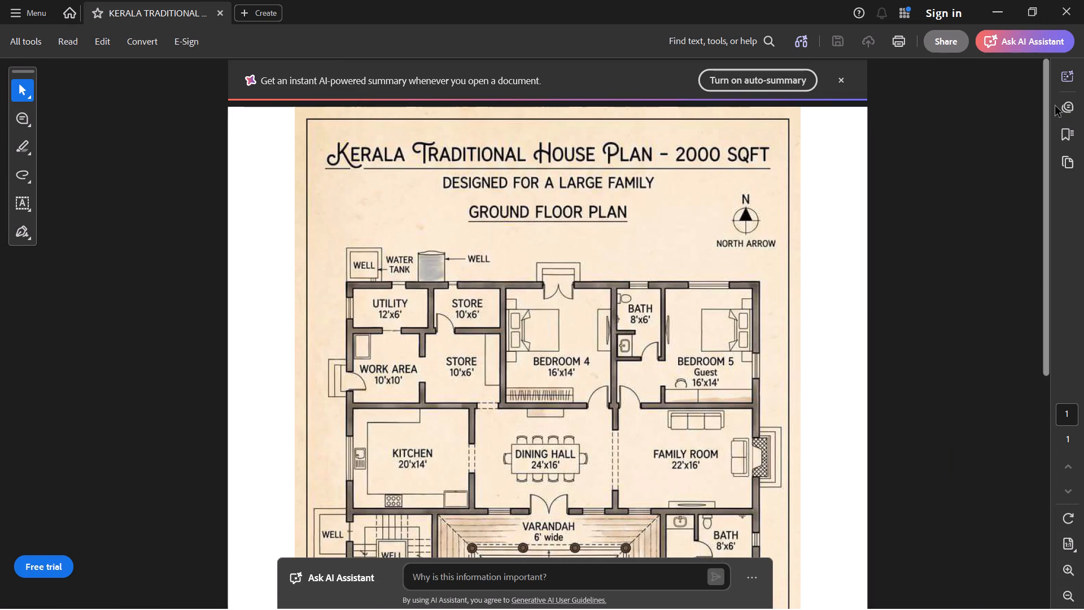
left_click(846, 75)
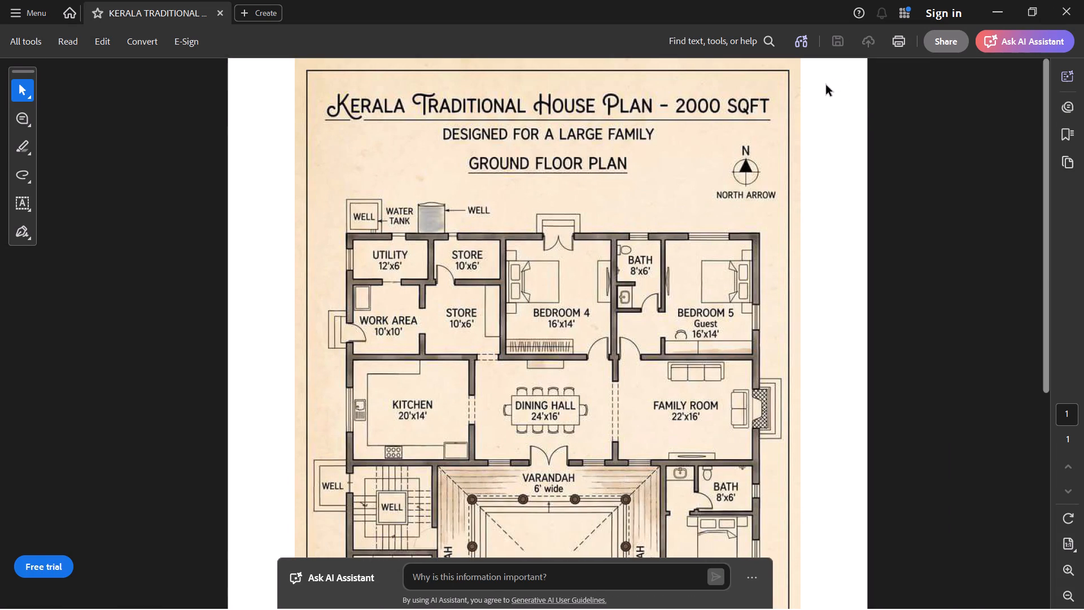
scroll(779, 220, "down", 1)
scroll(778, 221, "up", 2)
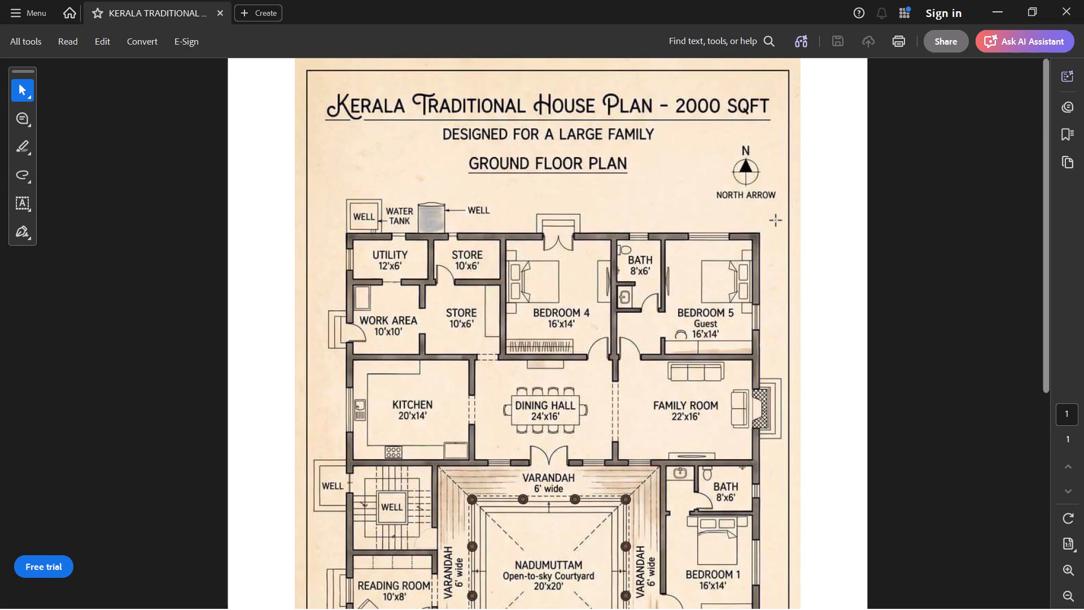
middle_click(773, 218, "ctrl")
scroll(773, 218, "down", 2, "ctrl")
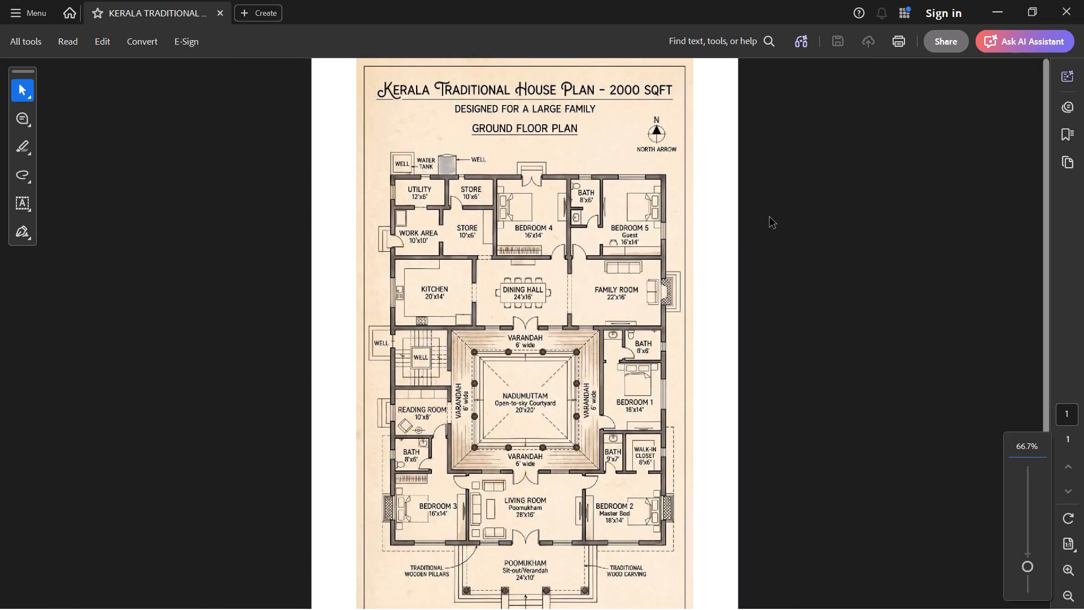
scroll(692, 239, "down", 1, "ctrl")
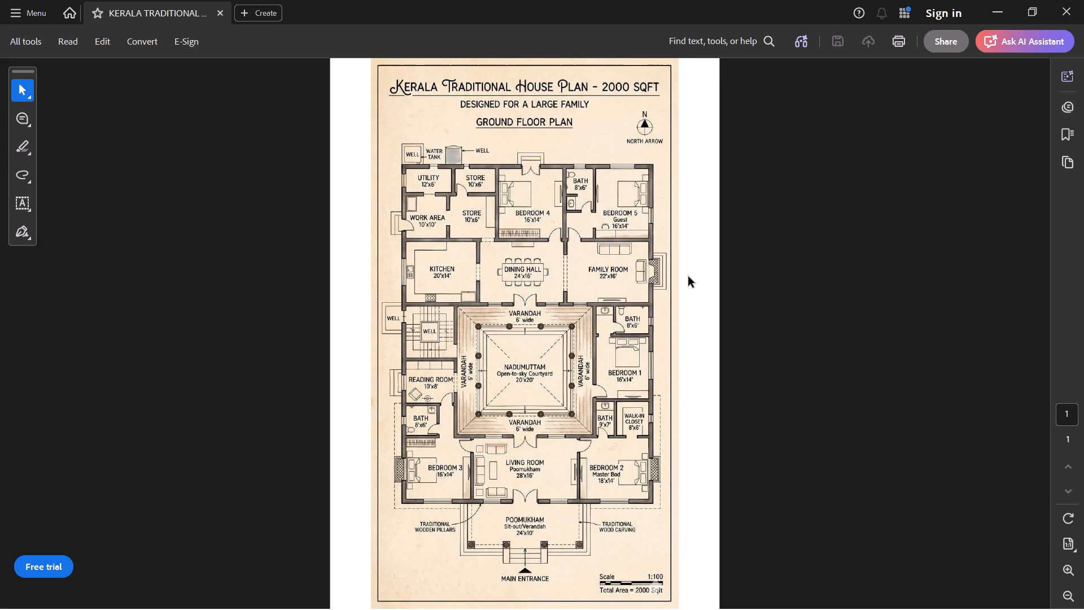
left_click(1083, 0)
left_click_drag(701, 18, 694, 16)
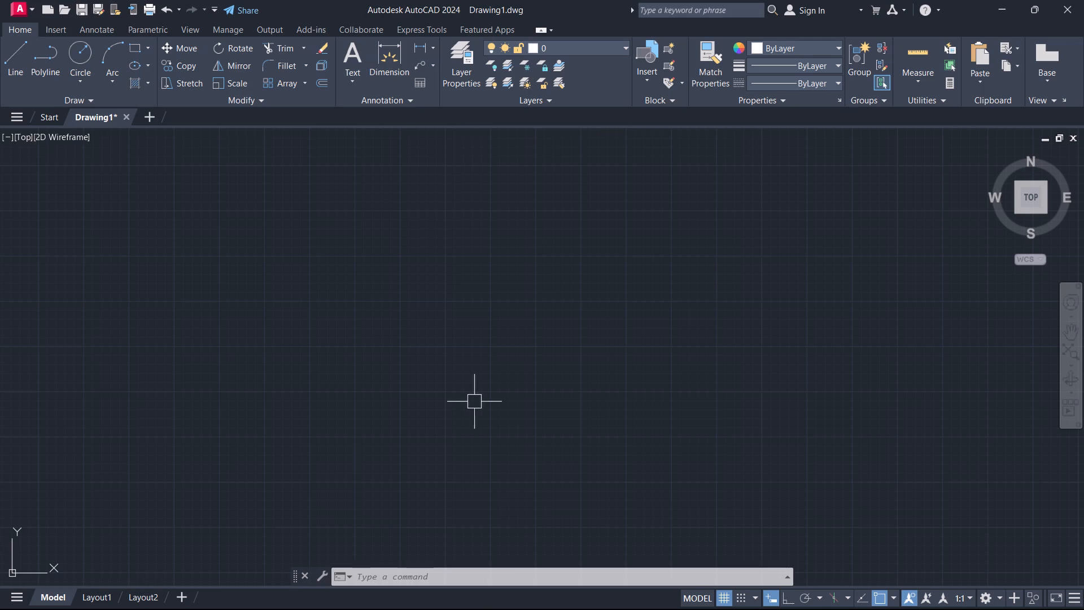
Review the length type, precision and insertion scale in the drawing units settings.
scroll(470, 399, "down", 1)
key("u")
type("N")
key("space")
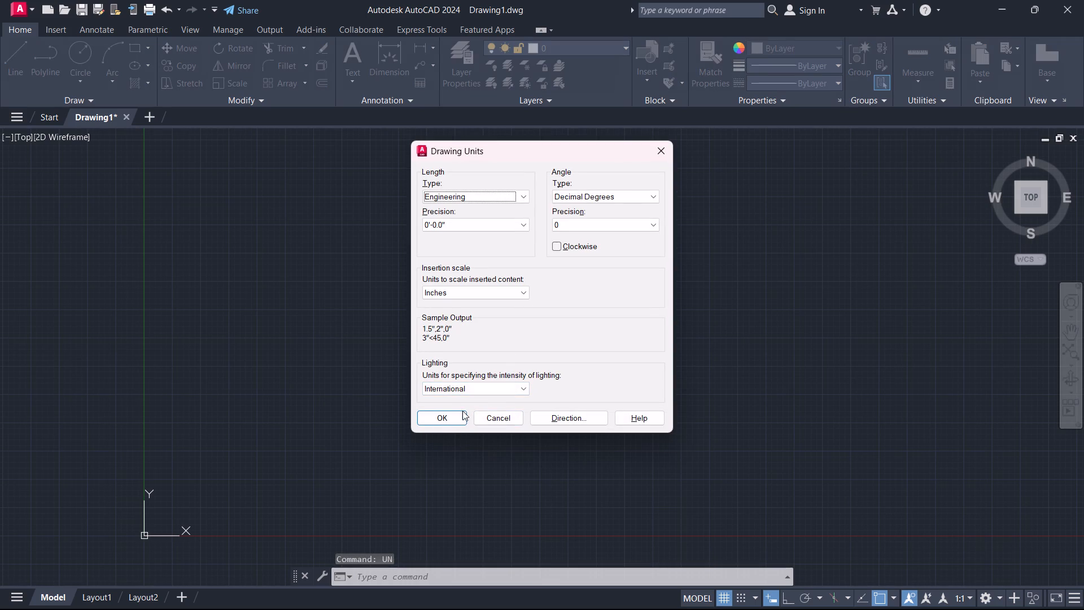
left_click(440, 420)
Set the ISO-25 dimension style's text height to 6" and make the style current.
type("D")
key("space")
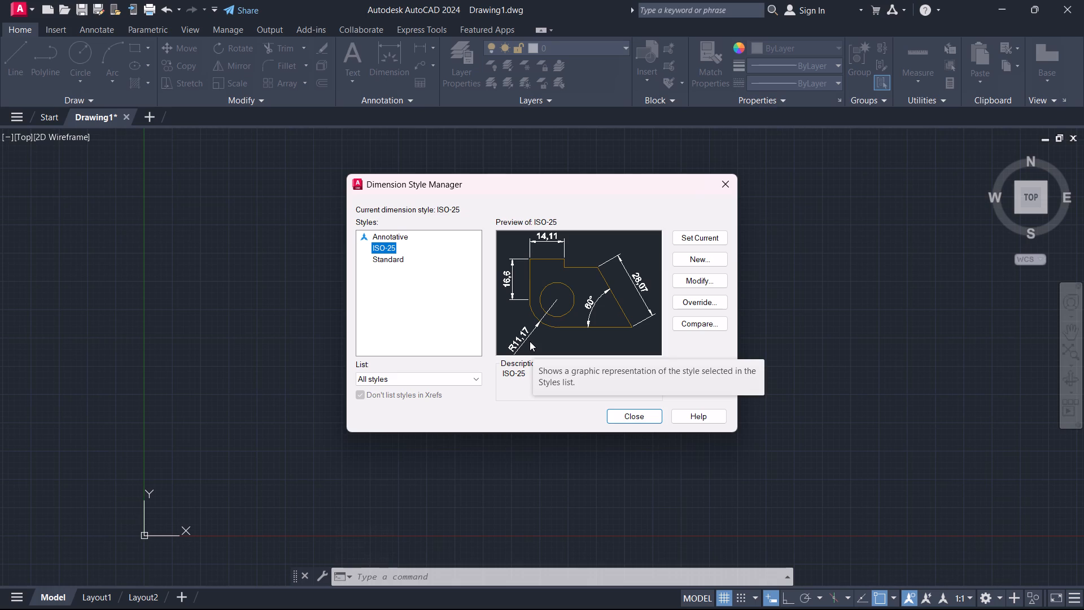
left_click(693, 275)
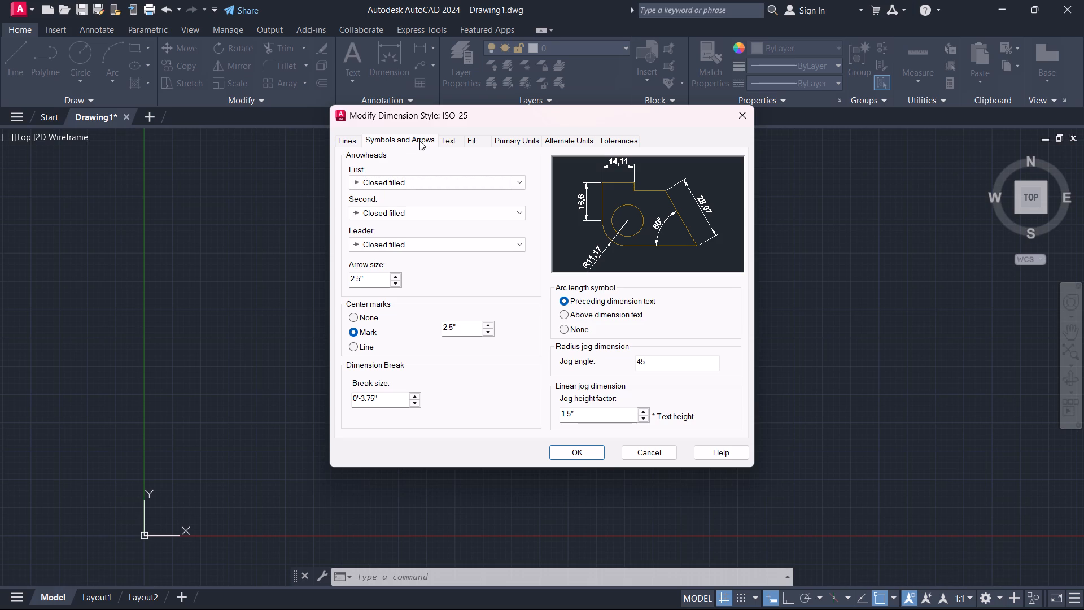
left_click(452, 140)
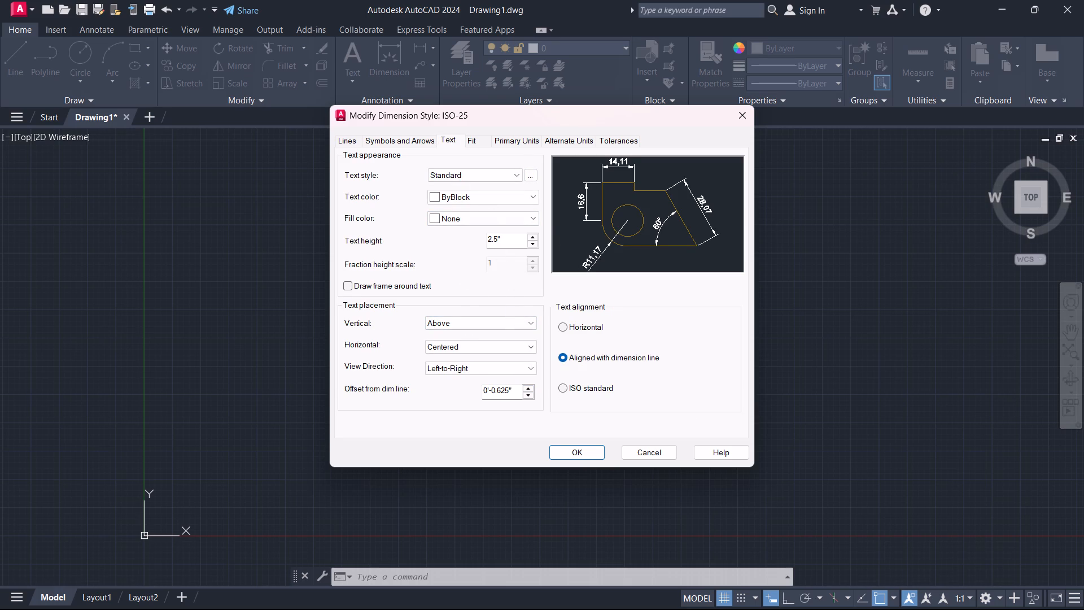
left_click_drag(500, 241, 499, 241)
left_click_drag(499, 241, 475, 243)
key("6")
key("Return")
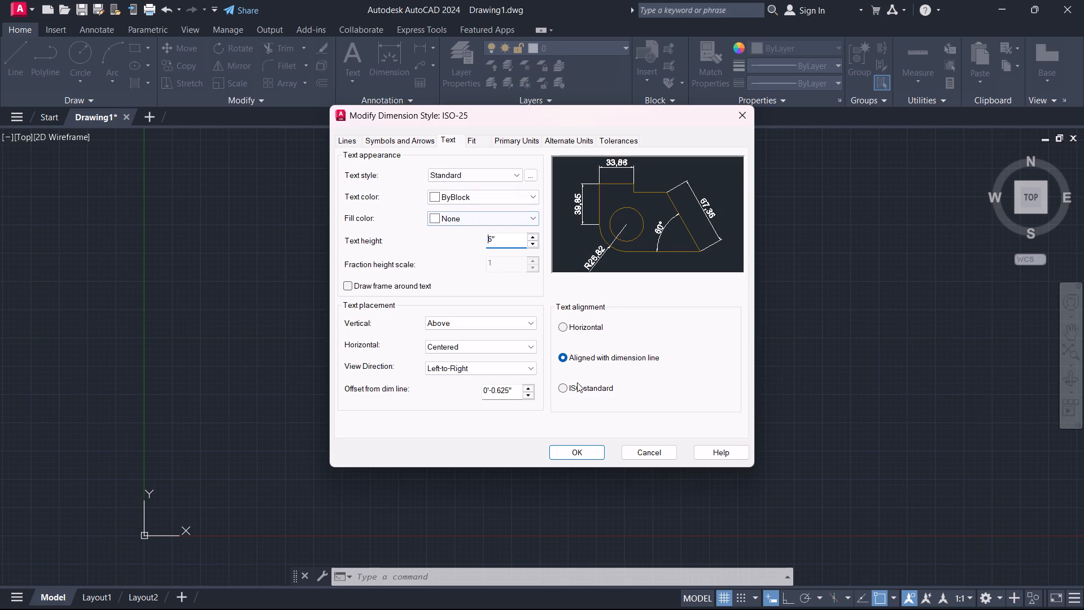
left_click(607, 452)
left_click(596, 451)
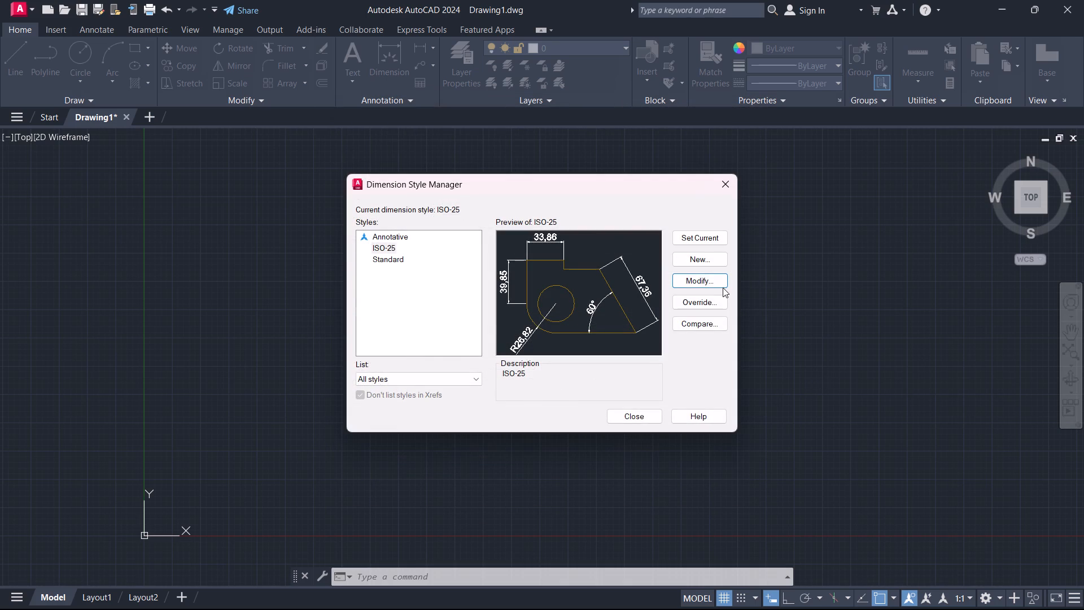
left_click(698, 240)
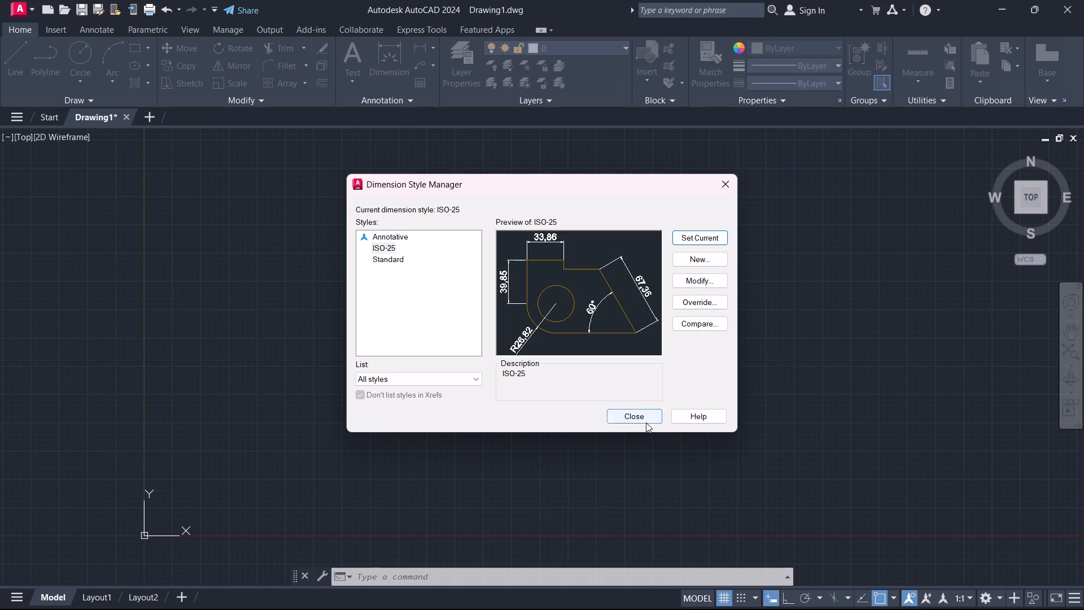
left_click(645, 419)
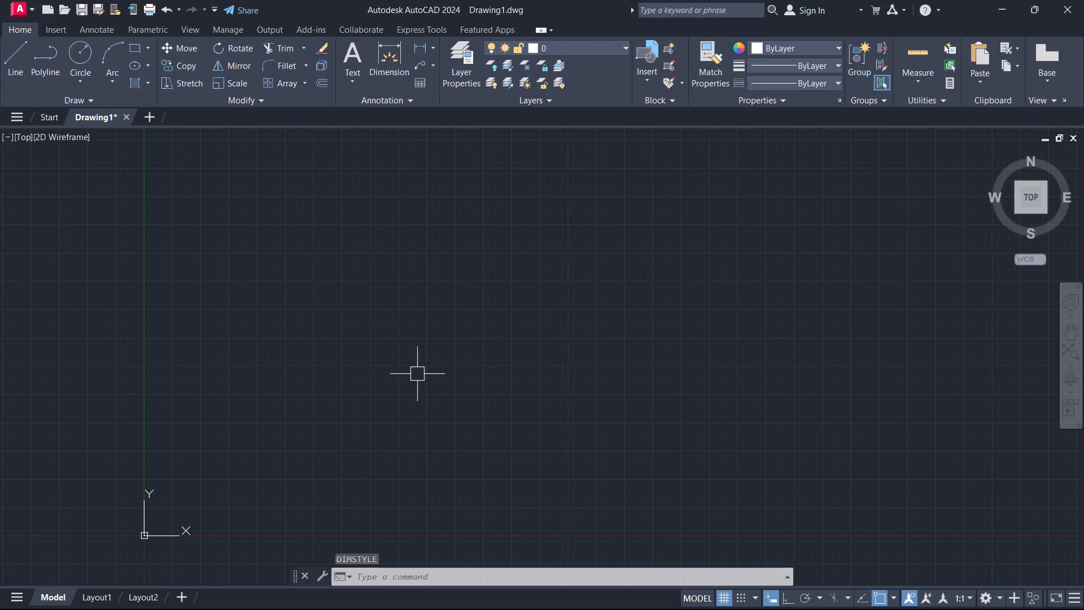
Set the ISO-25 dimension style's primary linear unit format to Engineering.
type("D")
key("space")
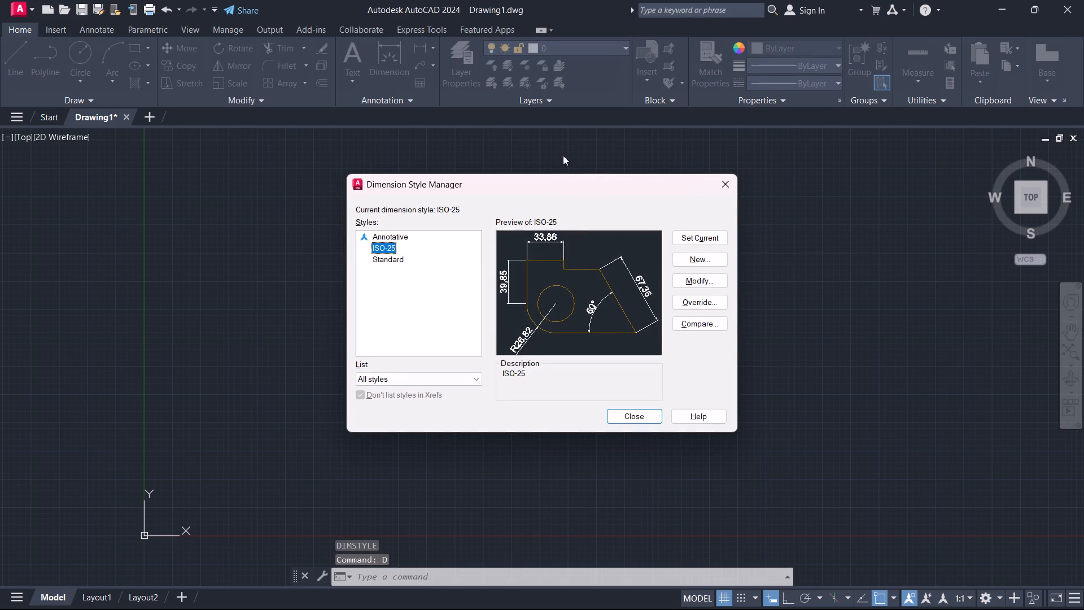
left_click(702, 243)
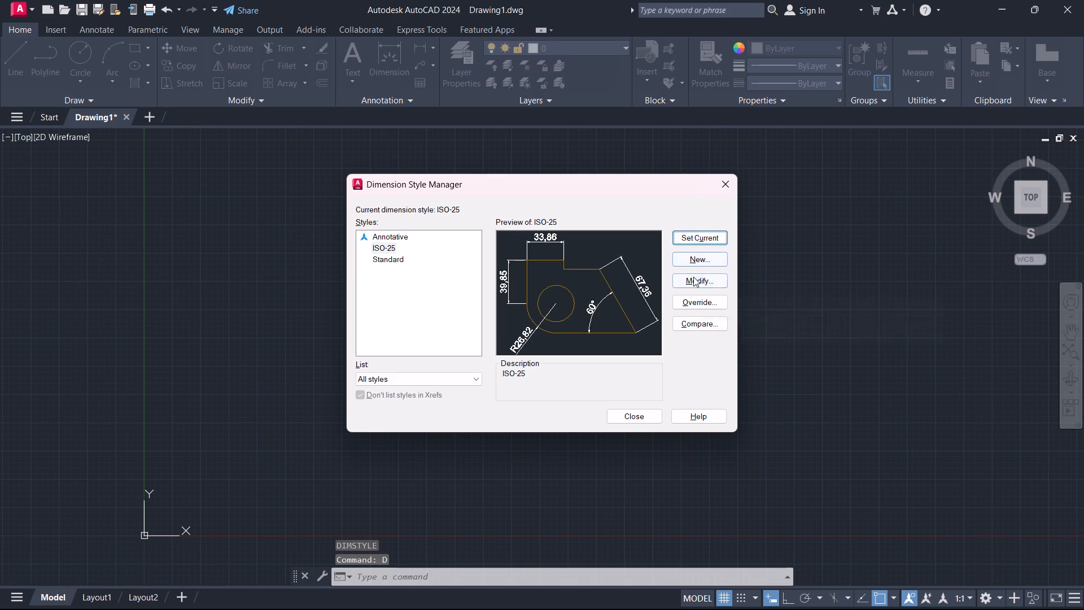
left_click(693, 277)
left_click(536, 145)
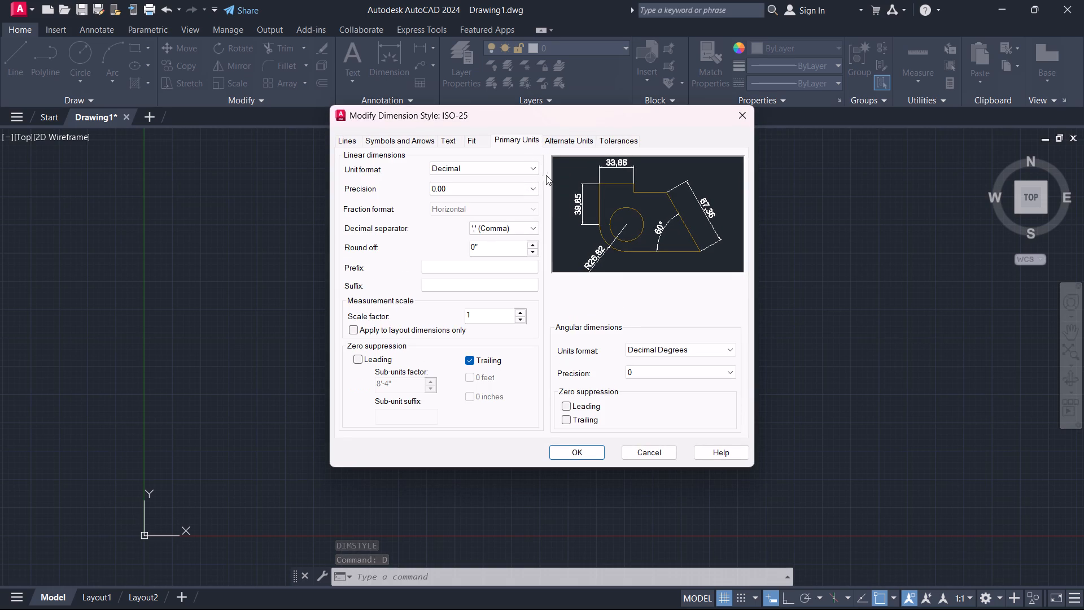
left_click(536, 172)
left_click(523, 198)
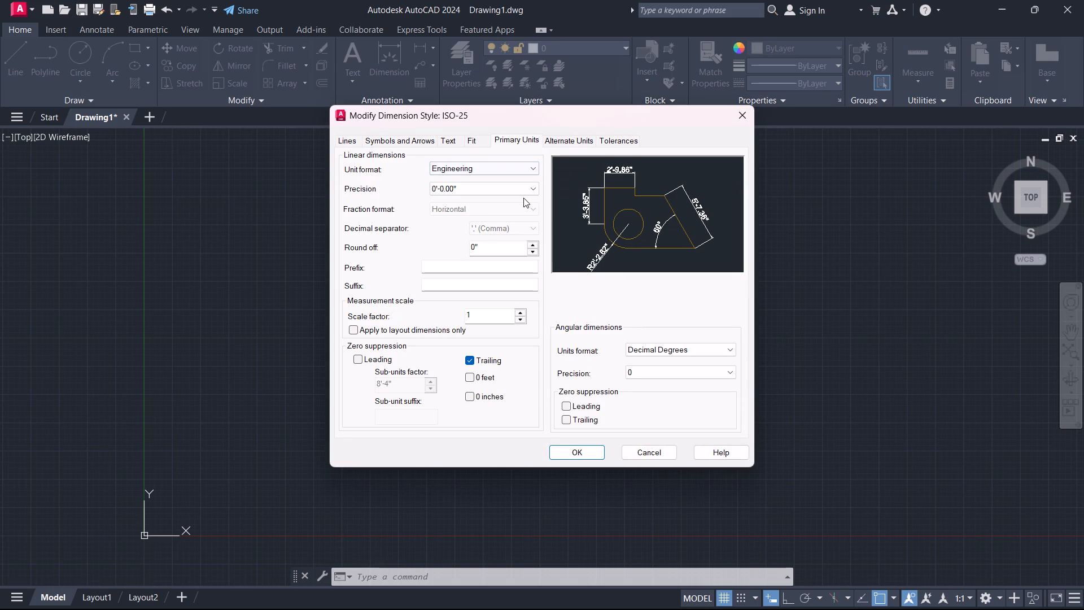
left_click(576, 454)
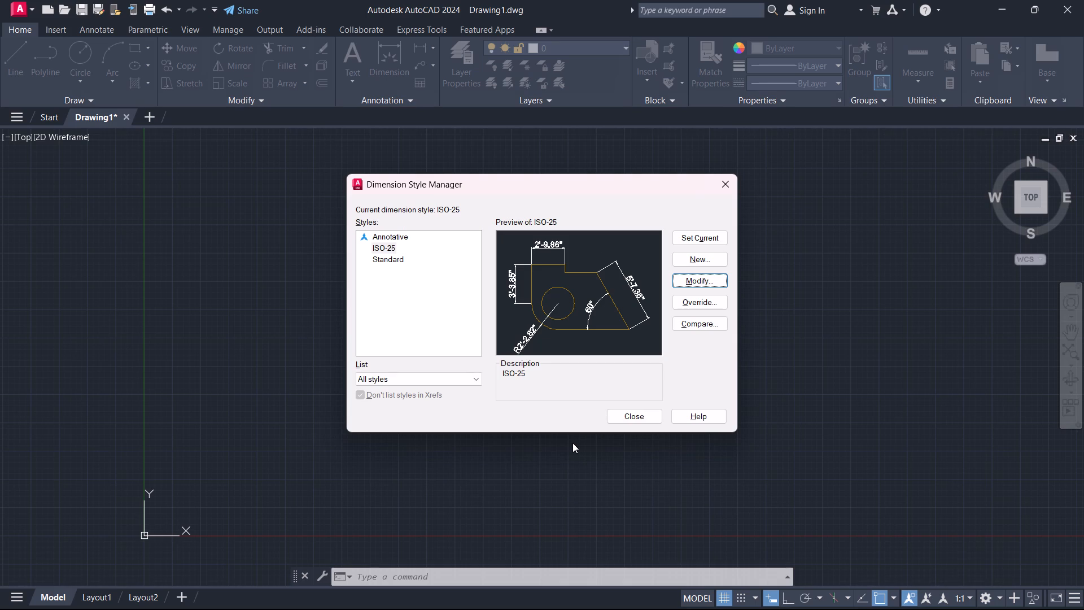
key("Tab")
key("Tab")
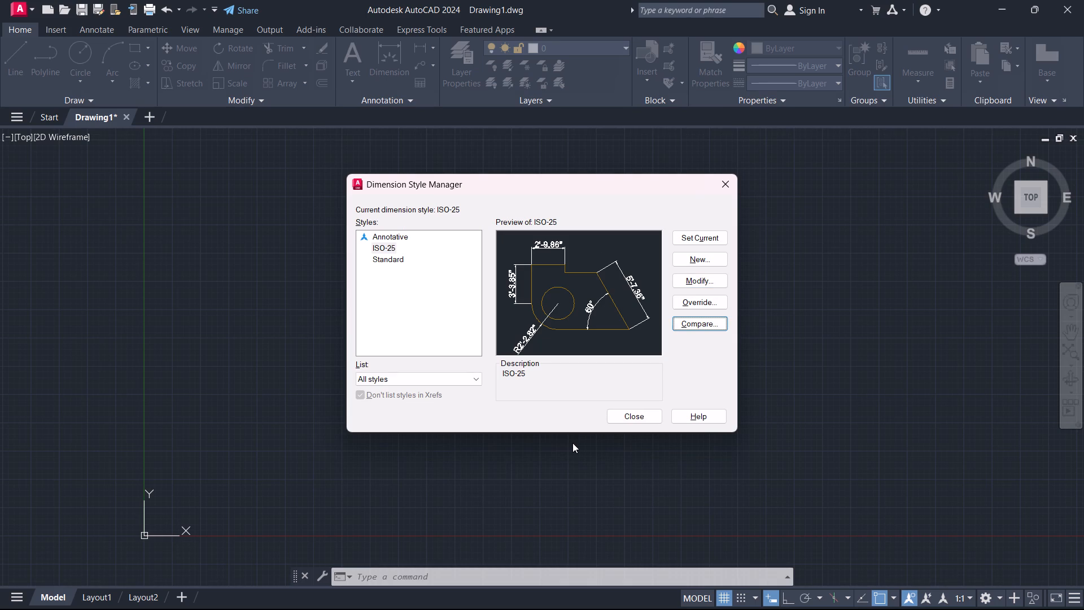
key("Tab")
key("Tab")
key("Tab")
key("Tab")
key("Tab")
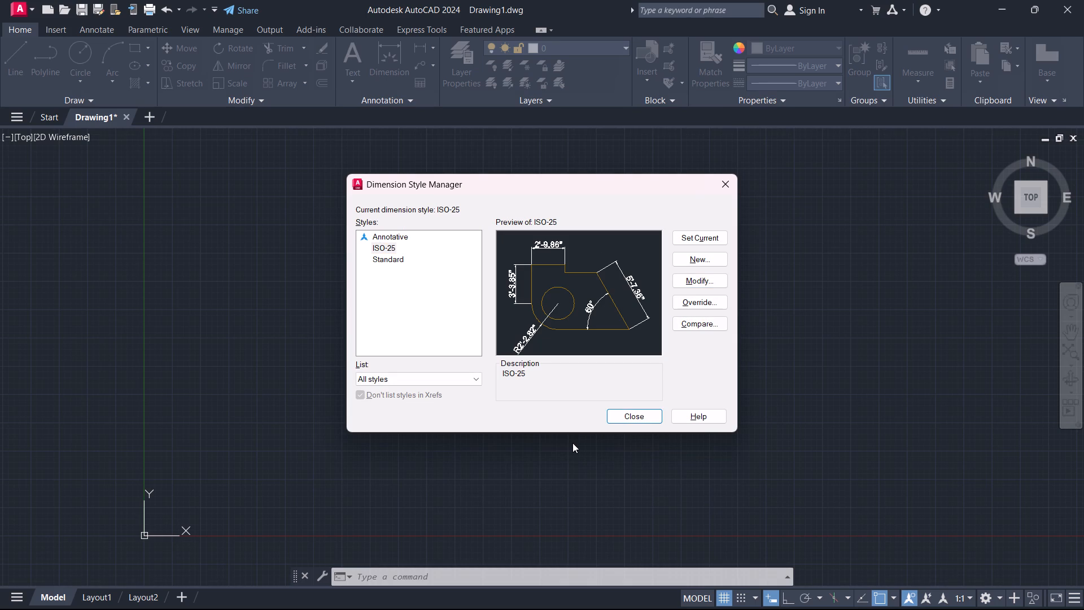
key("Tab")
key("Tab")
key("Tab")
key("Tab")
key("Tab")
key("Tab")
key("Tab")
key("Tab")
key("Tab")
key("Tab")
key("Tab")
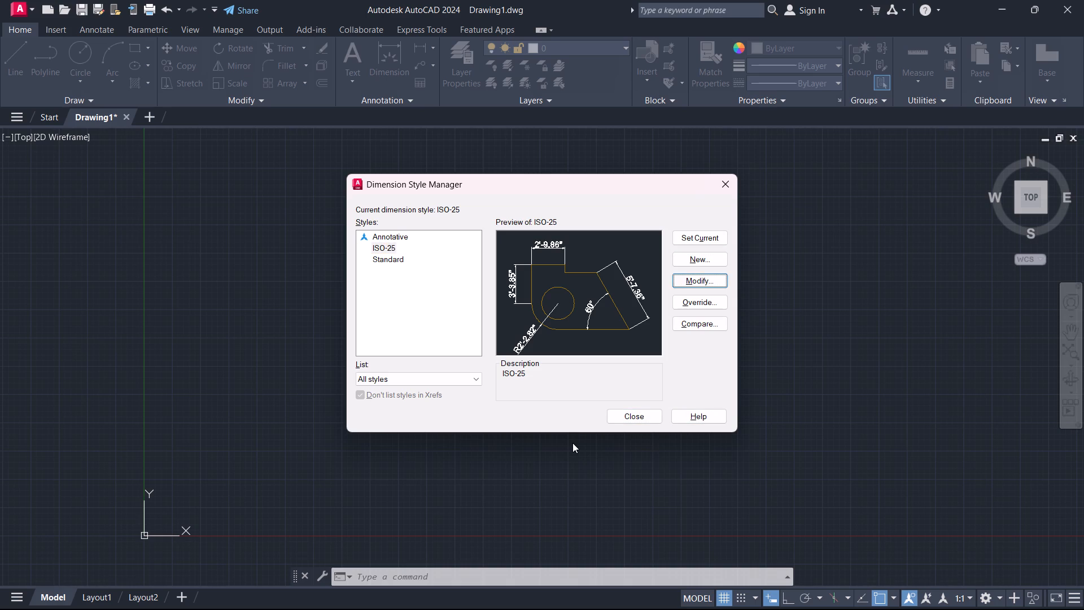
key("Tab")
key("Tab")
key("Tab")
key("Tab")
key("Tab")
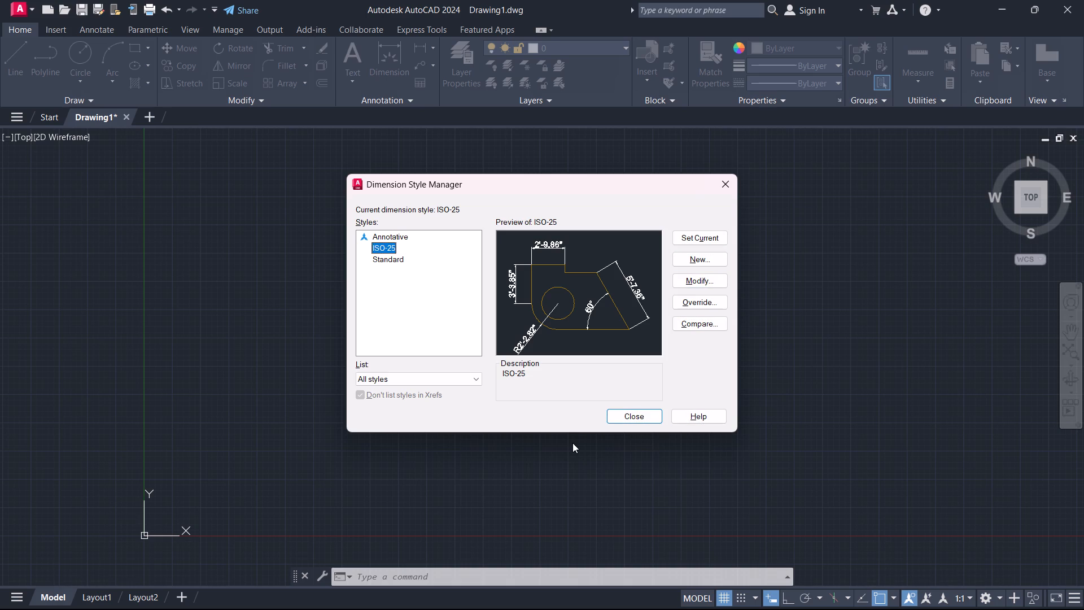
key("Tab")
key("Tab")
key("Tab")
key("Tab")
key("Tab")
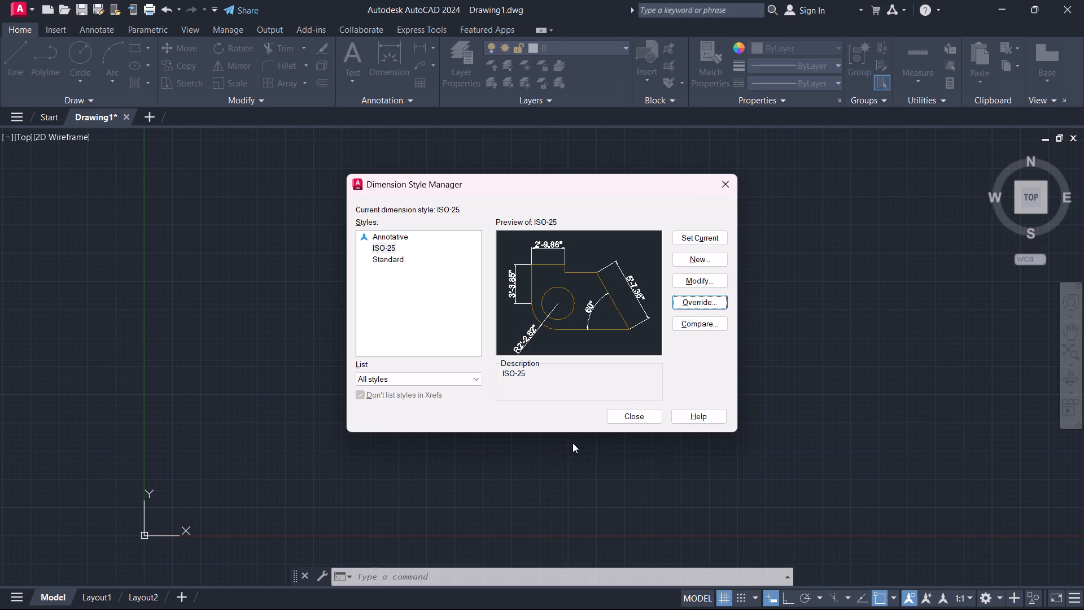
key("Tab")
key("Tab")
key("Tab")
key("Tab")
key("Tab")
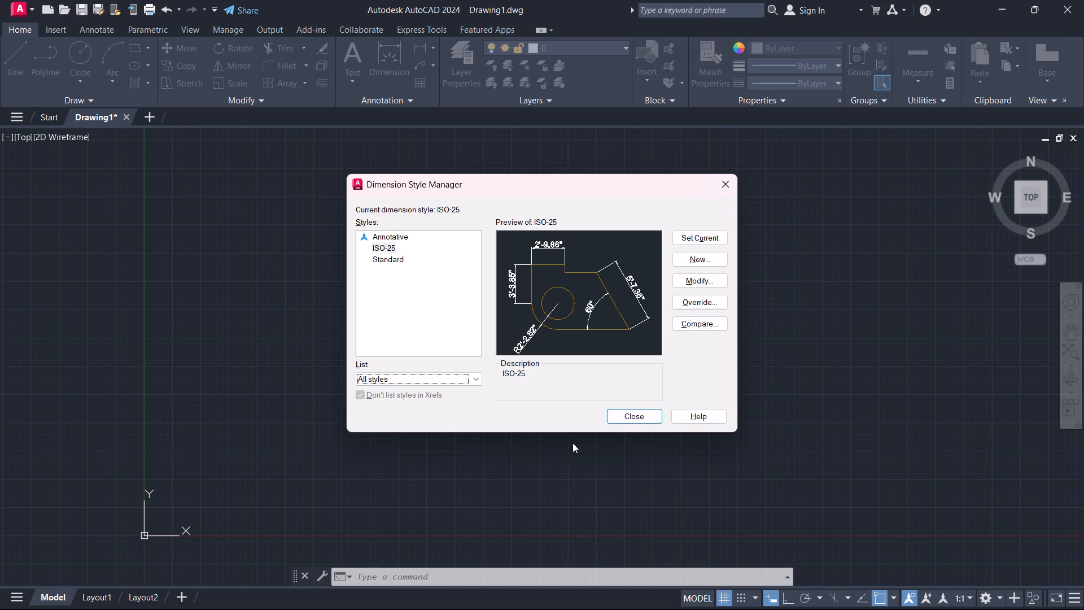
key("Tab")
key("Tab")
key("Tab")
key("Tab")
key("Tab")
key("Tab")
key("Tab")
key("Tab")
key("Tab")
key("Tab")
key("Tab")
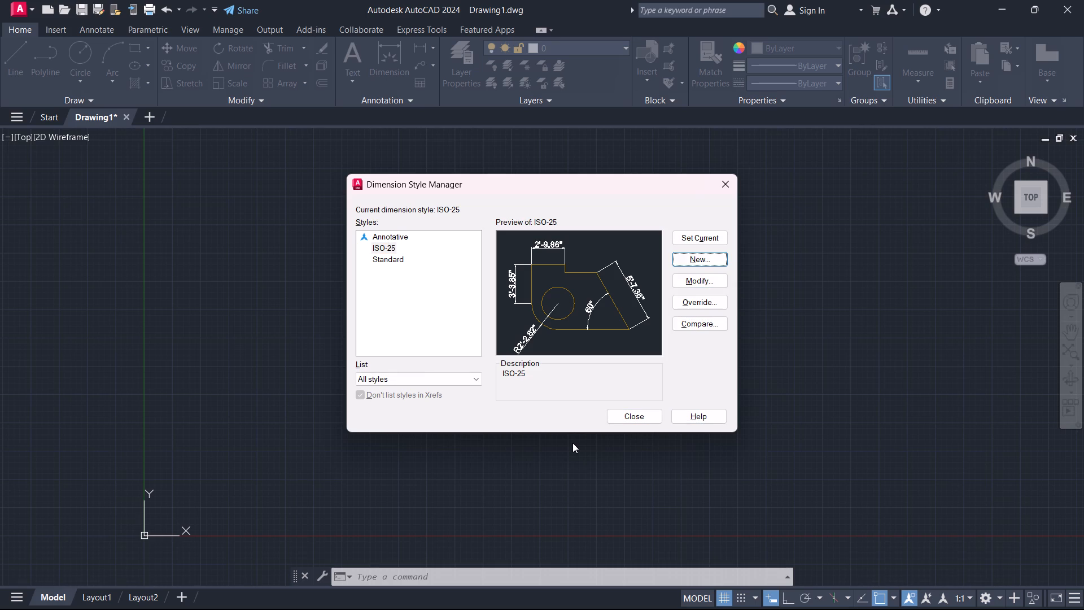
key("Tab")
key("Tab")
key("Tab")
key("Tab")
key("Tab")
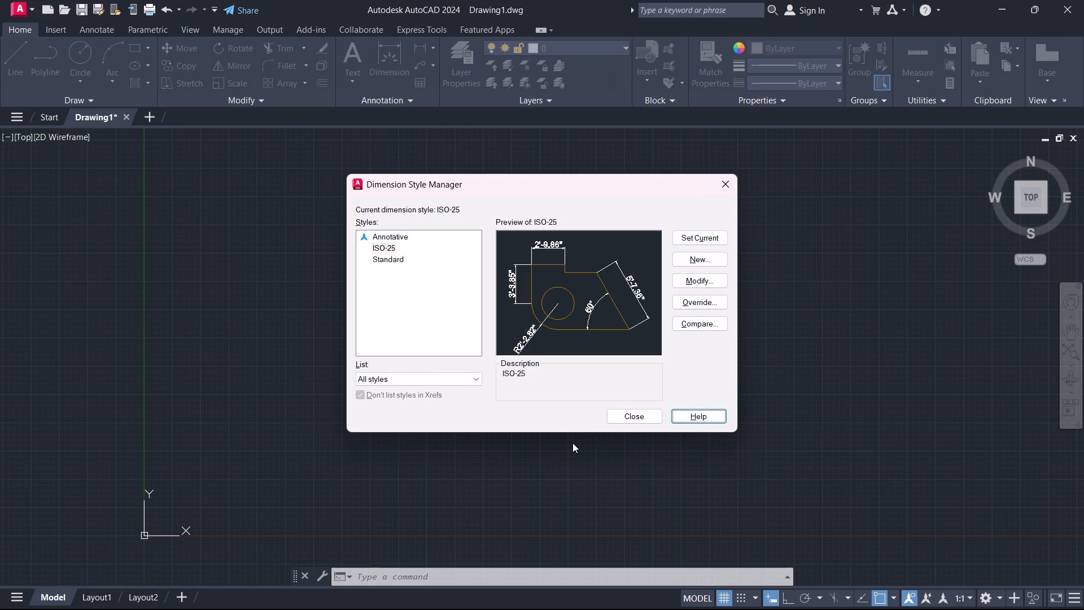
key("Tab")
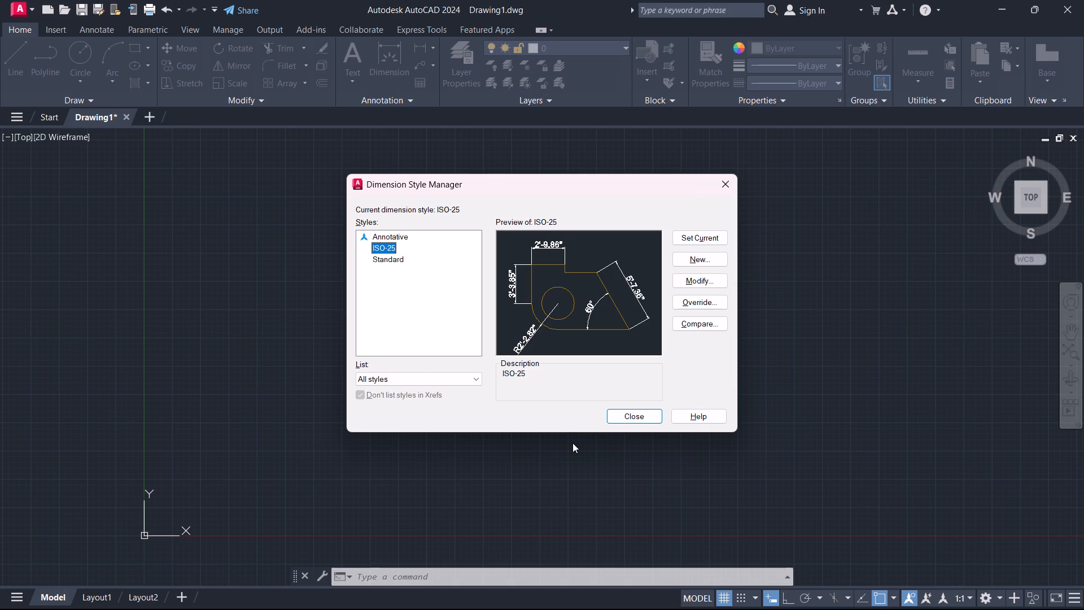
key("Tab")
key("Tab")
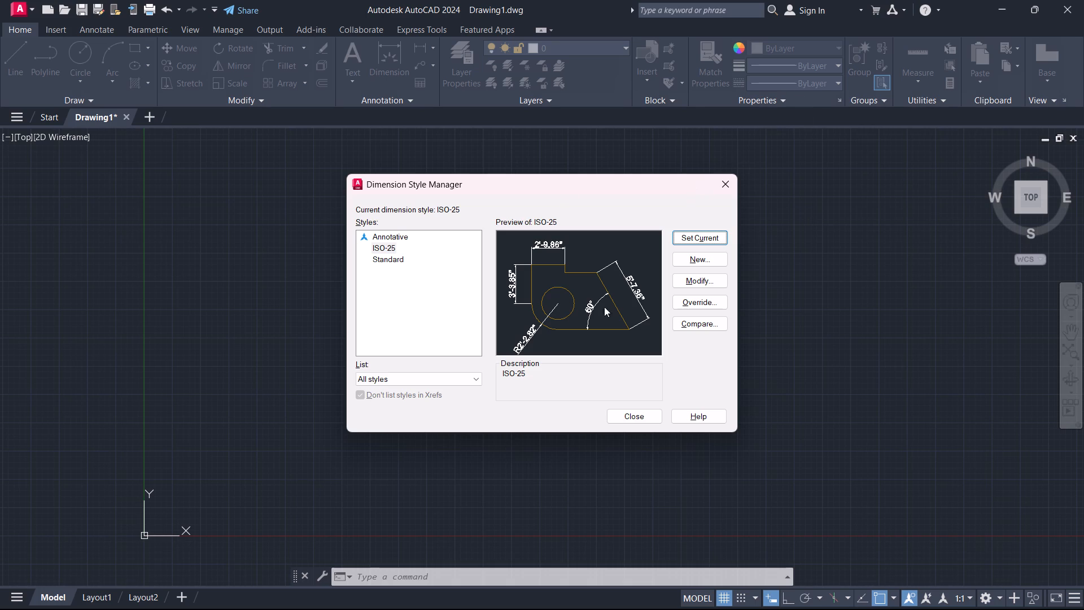
Close the Dimension Style Manager.
left_click(623, 420)
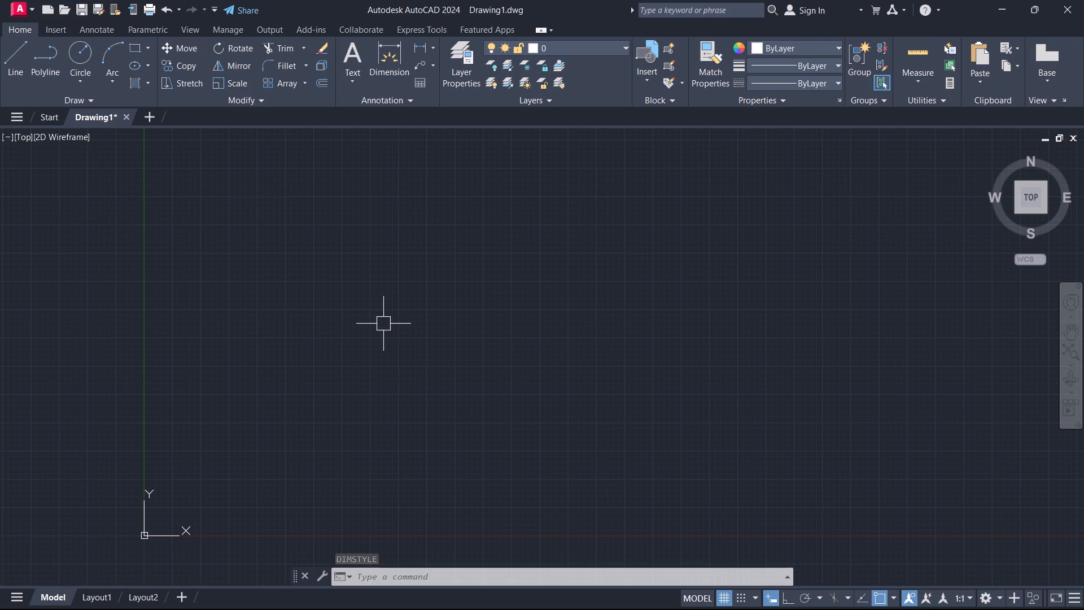
With Ortho turned on, draw a 12' horizontal line rightward from a freely placed start point as the room's top edge.
type("L")
key("space")
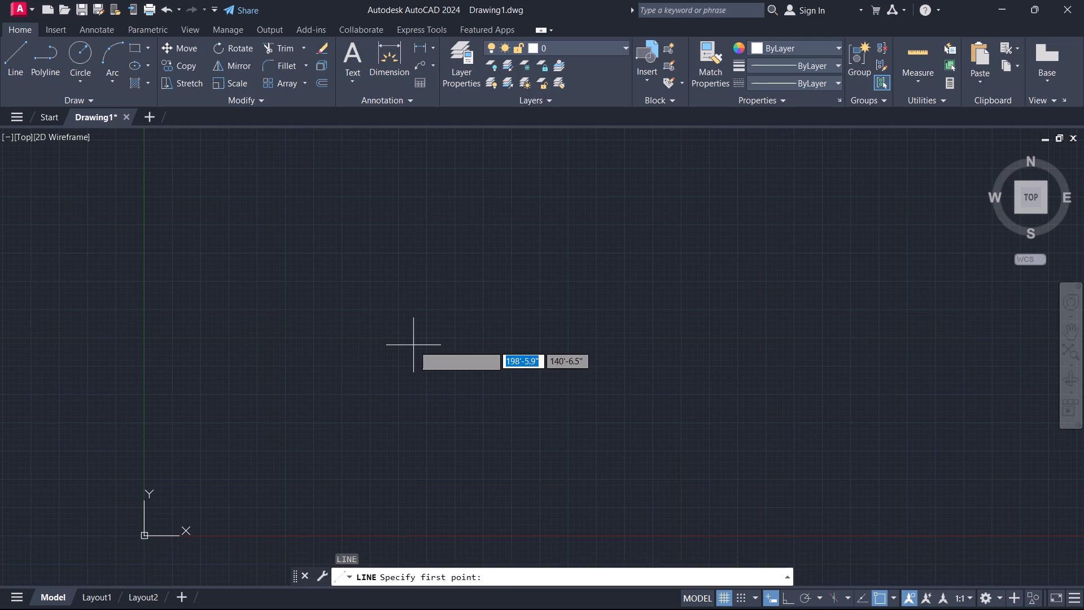
scroll(416, 352, "down", 1)
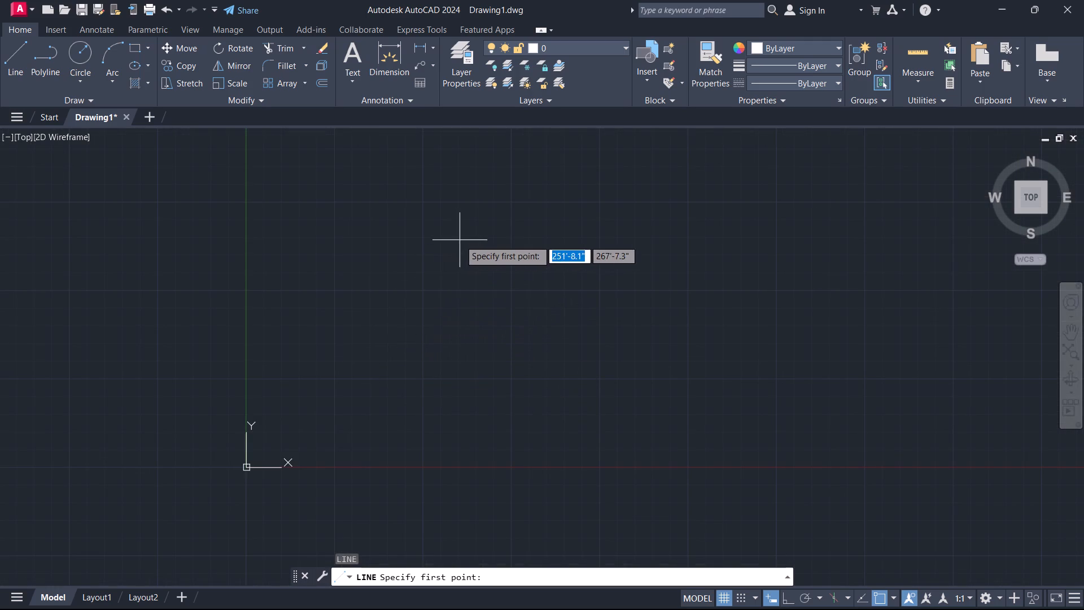
middle_click_drag(461, 239, 382, 473)
middle_click_drag(540, 199, 338, 358)
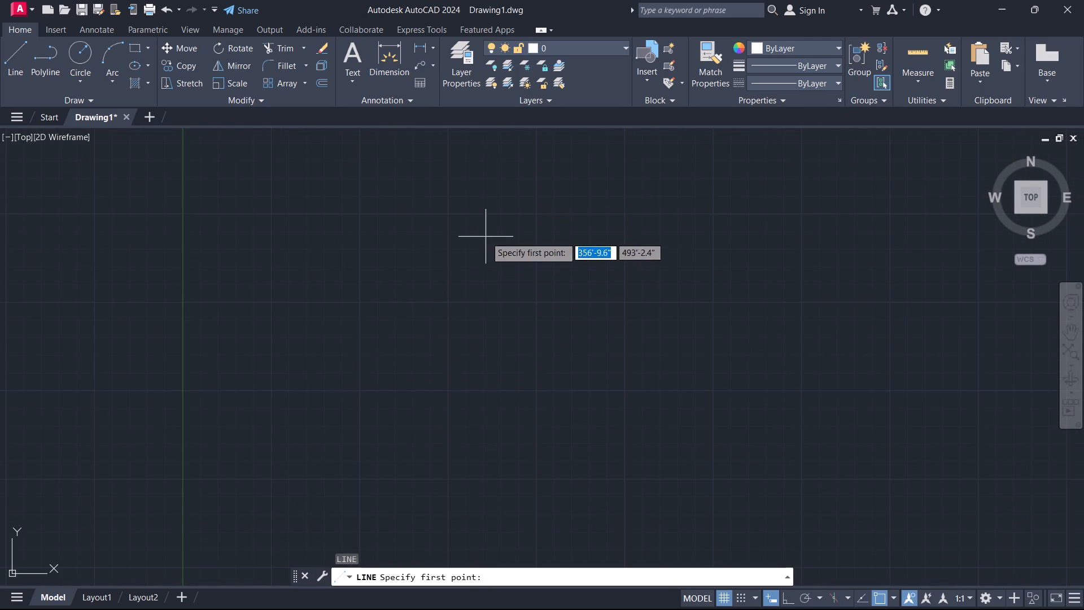
middle_click_drag(487, 236, 347, 282)
left_click(425, 236)
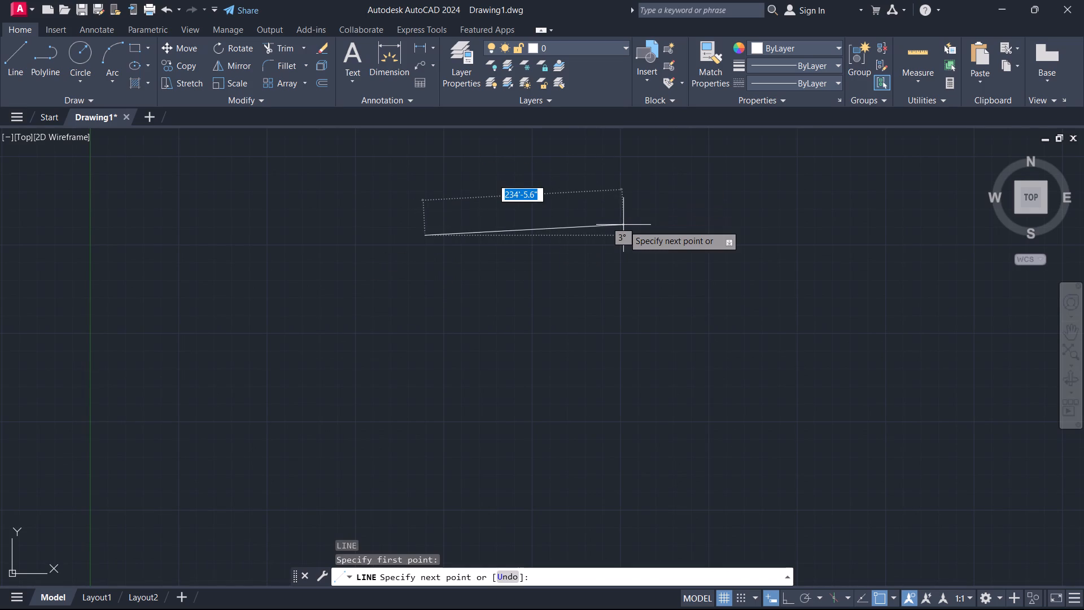
key("F9")
key("F8")
key("F9")
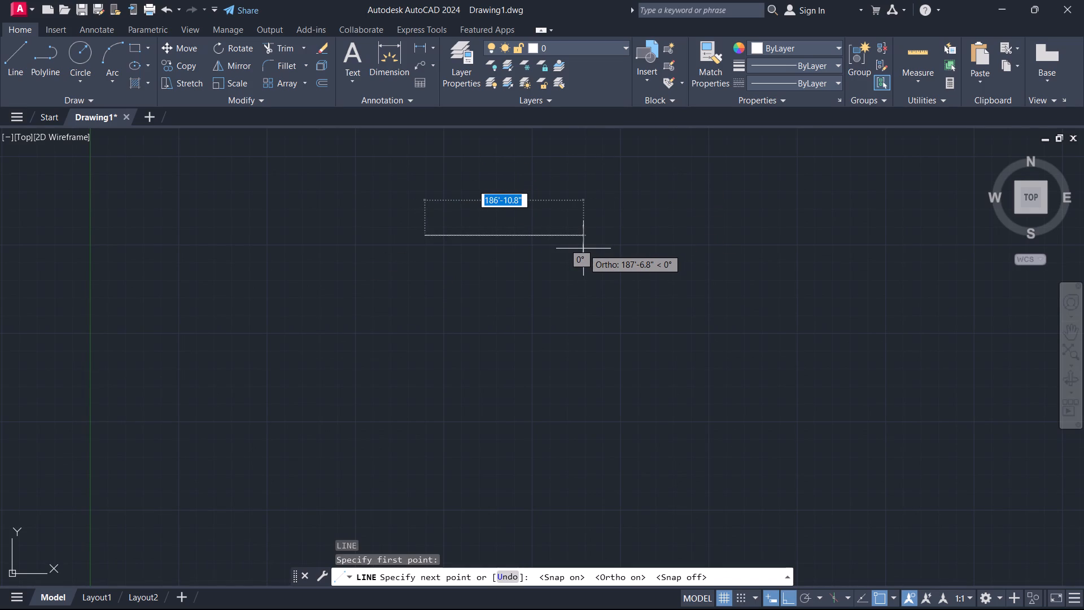
scroll(583, 249, "up", 2)
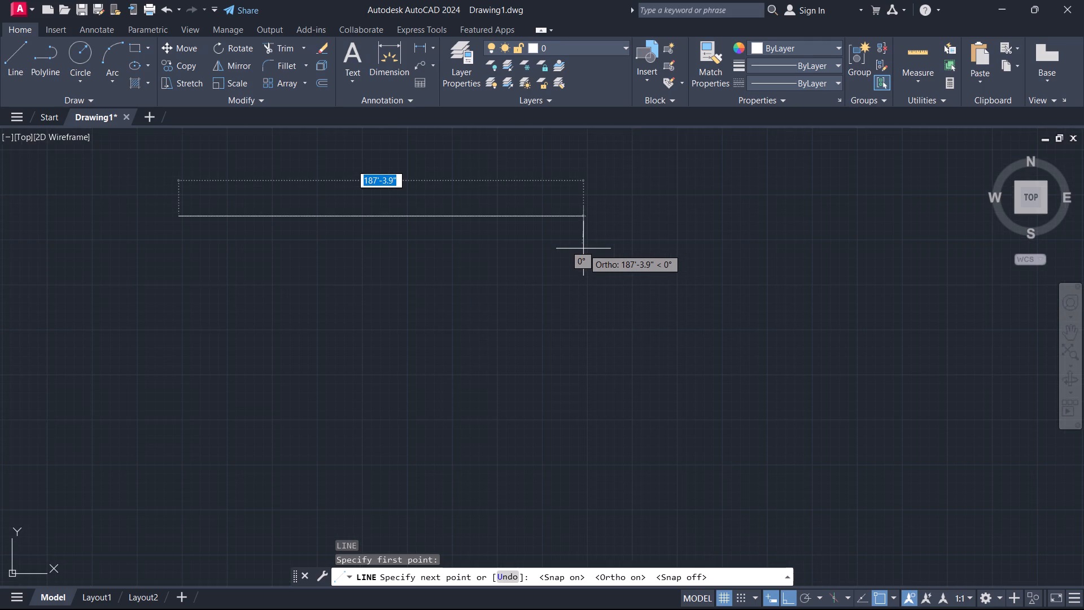
type("12")
key("apostrophe")
key("Return")
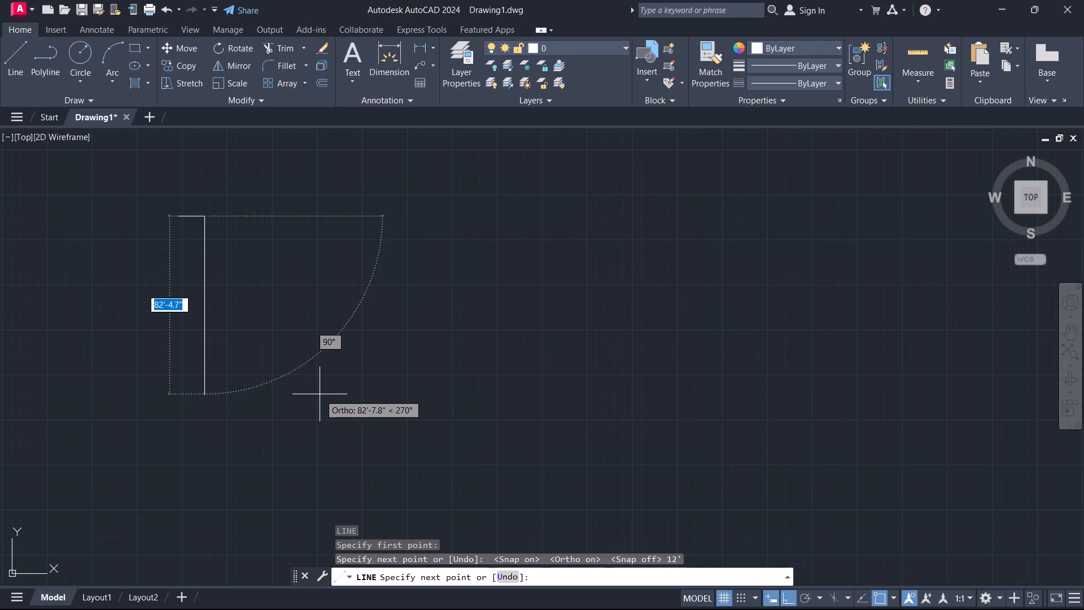
Continue the line 6' downward and 12' back to the left to form the room's right and bottom edges.
type("6'")
key("Return")
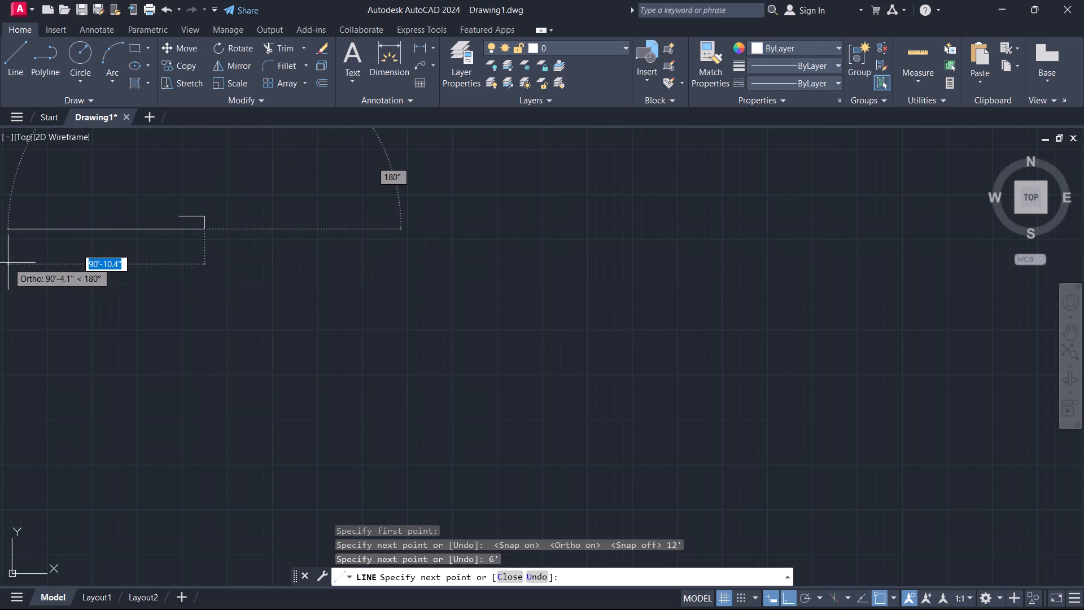
type("12")
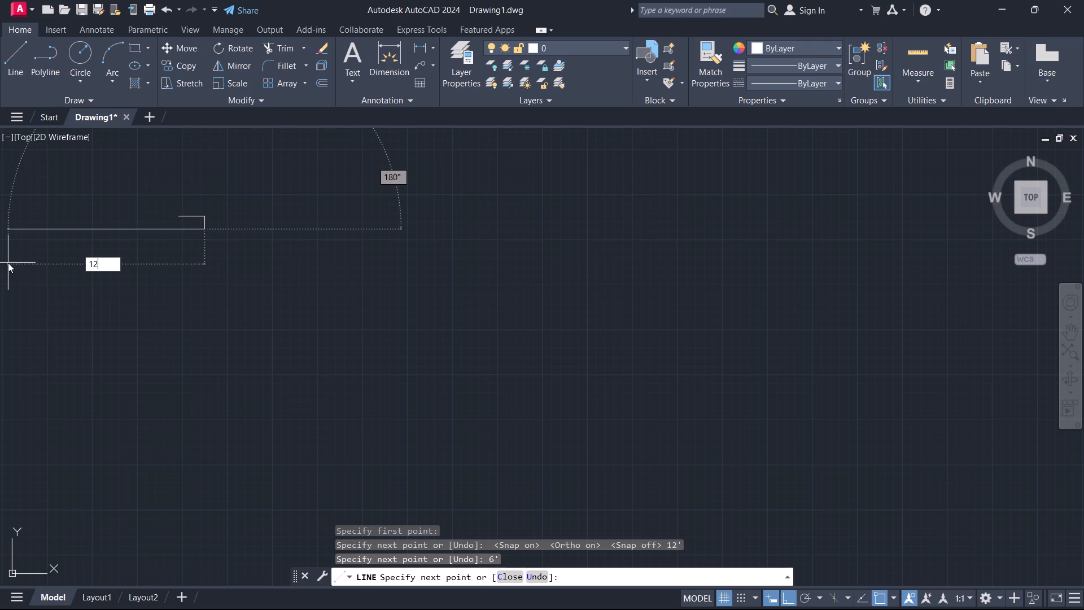
key("apostrophe")
key("Return")
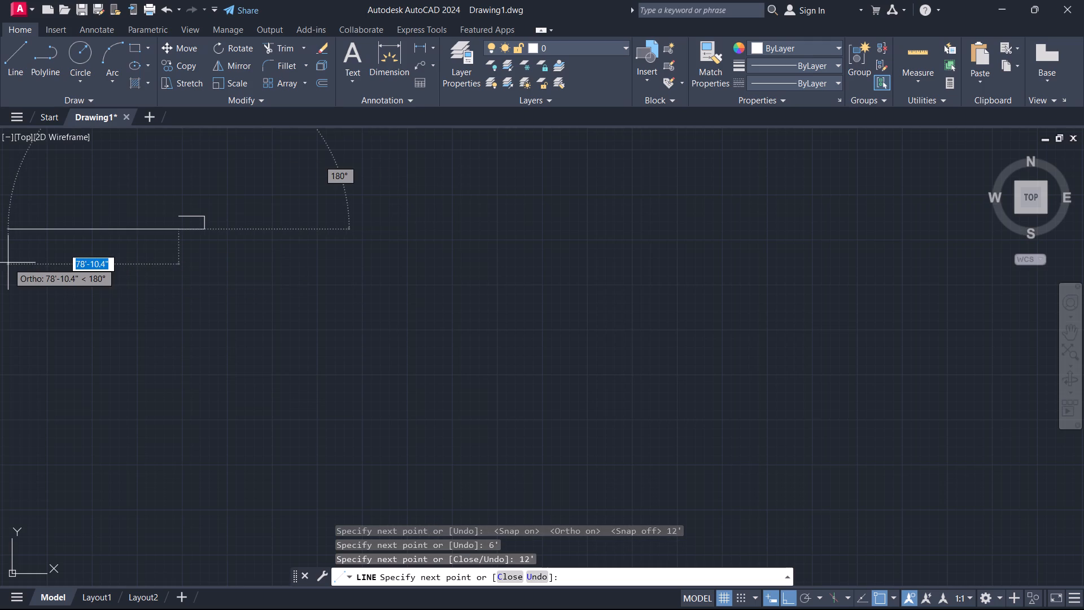
key("c")
key("Escape")
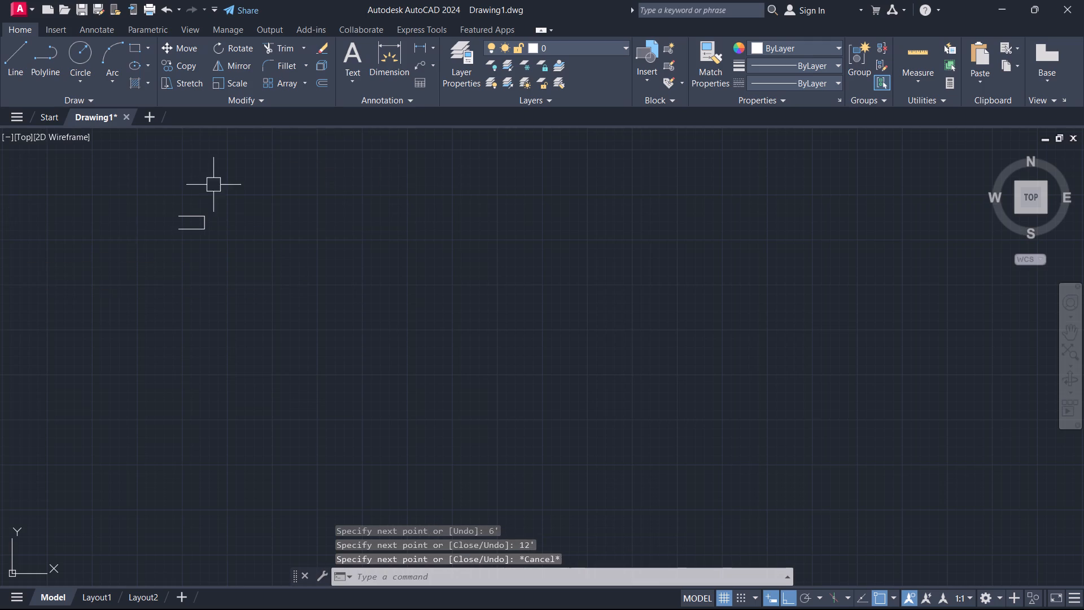
Close the room's open left side with a vertical line joining the endpoints of the bottom and top edges.
scroll(247, 188, "up", 3)
key("l")
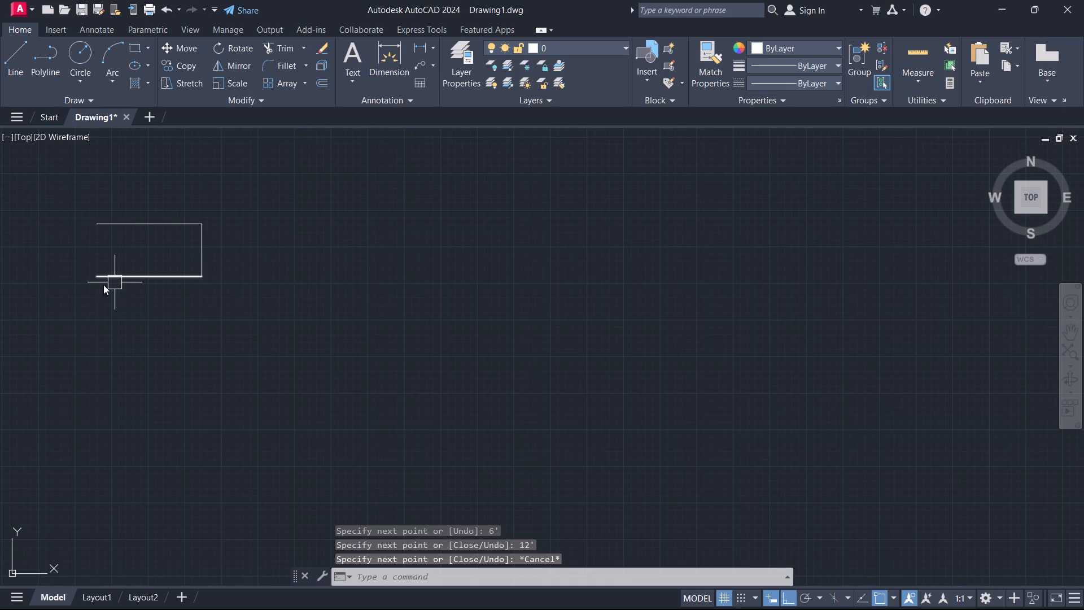
key("space")
left_click(91, 281)
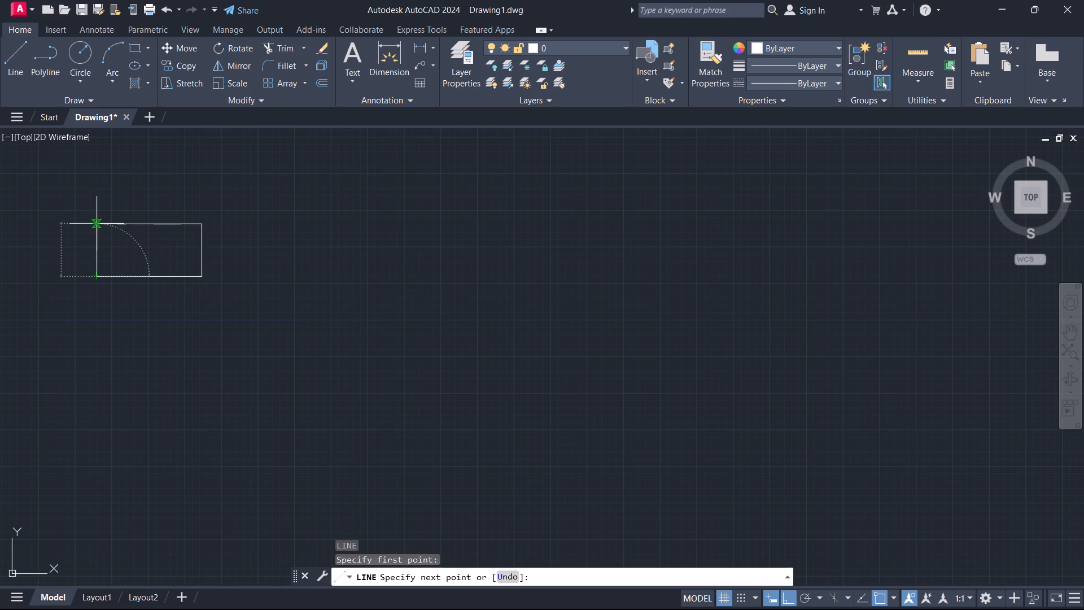
left_click(94, 225)
key("Escape")
Offset the room's top and left edges outward by 9" for the wall thickness.
middle_click_drag(94, 250, 215, 252)
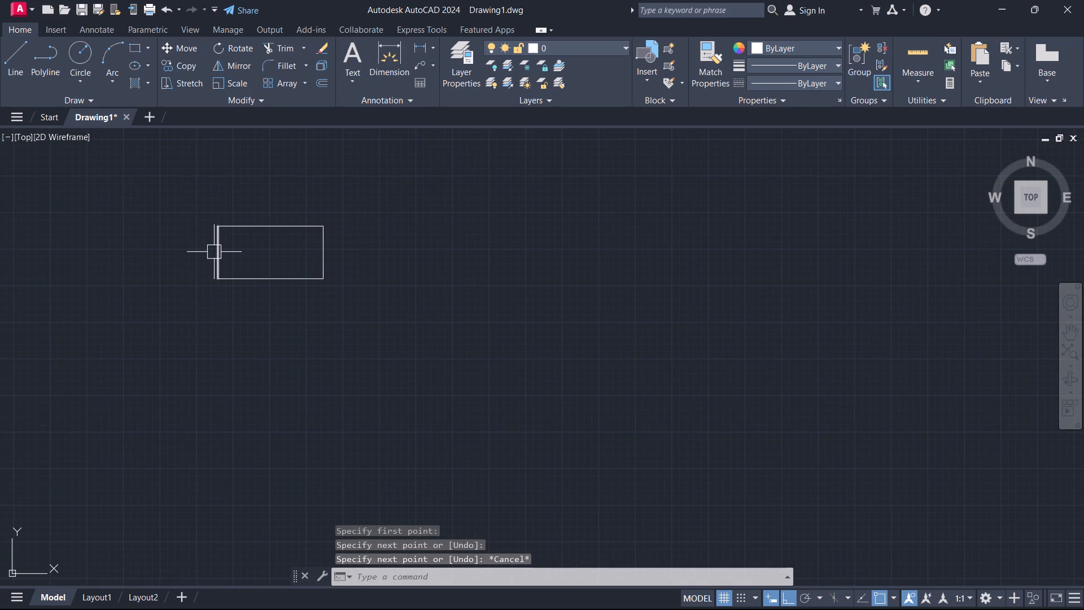
key("o")
key("space")
key("9")
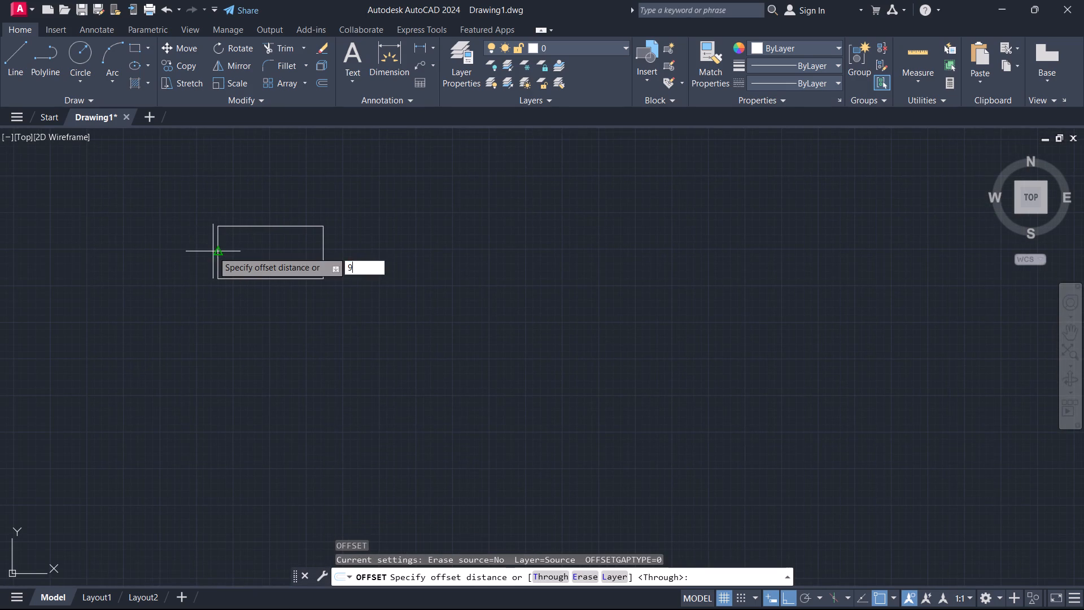
key("Return")
left_click(233, 228)
left_click(216, 208)
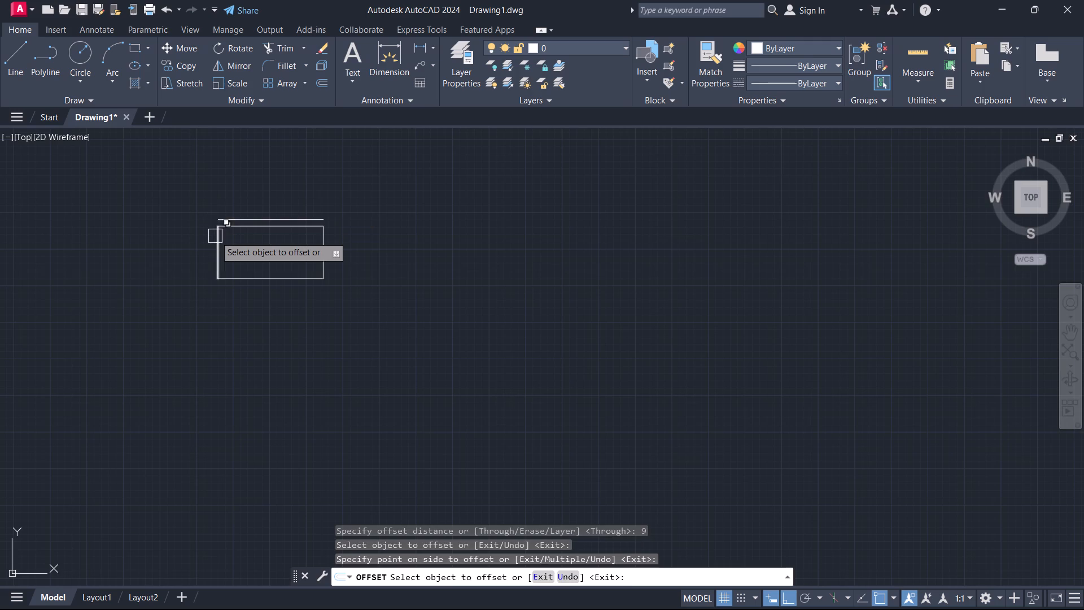
left_click(217, 244)
left_click(117, 250)
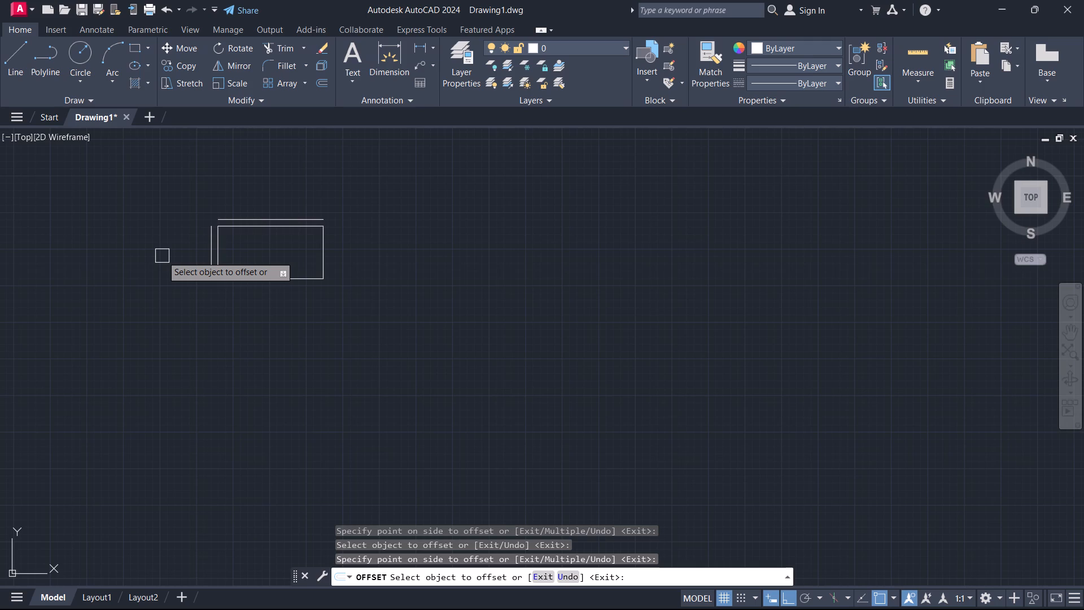
key("Escape")
Offset the room's right and bottom edges outward by 5" for the wall thickness.
type("O 5")
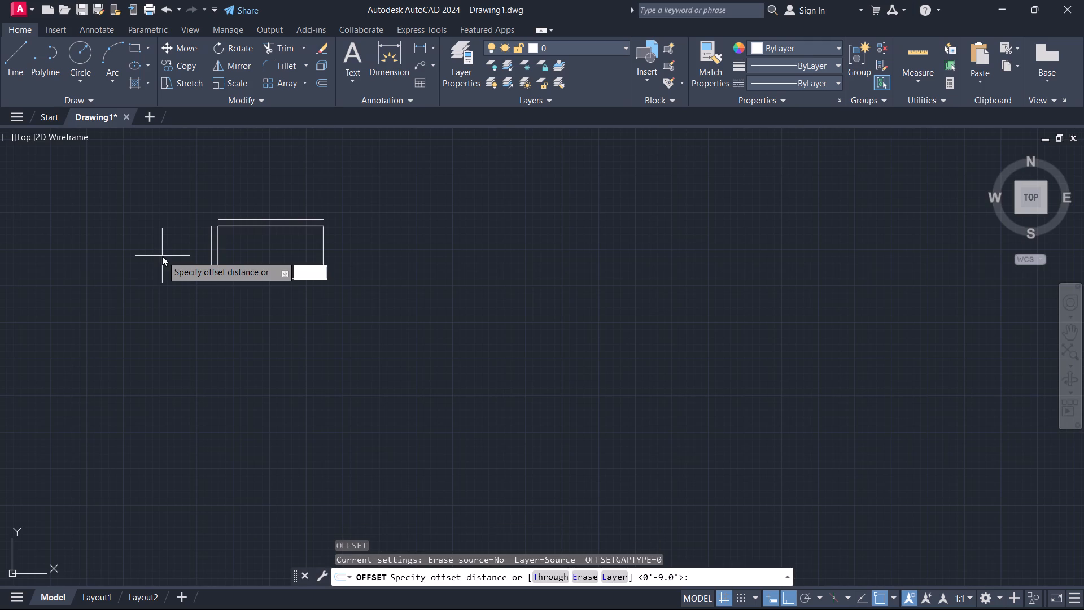
key("Return")
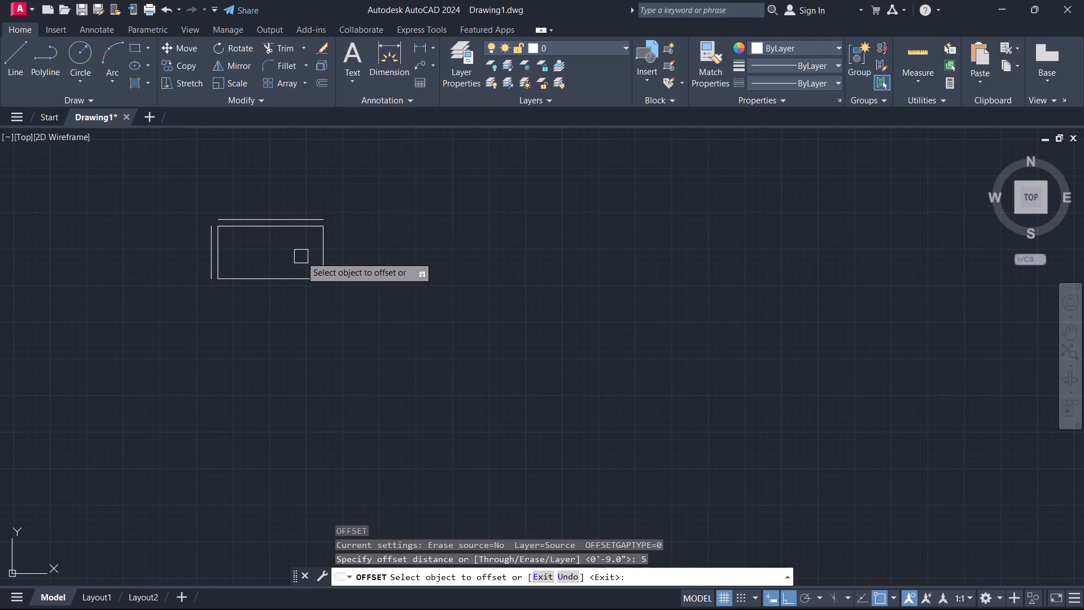
left_click(319, 259)
left_click(365, 255)
left_click(293, 273)
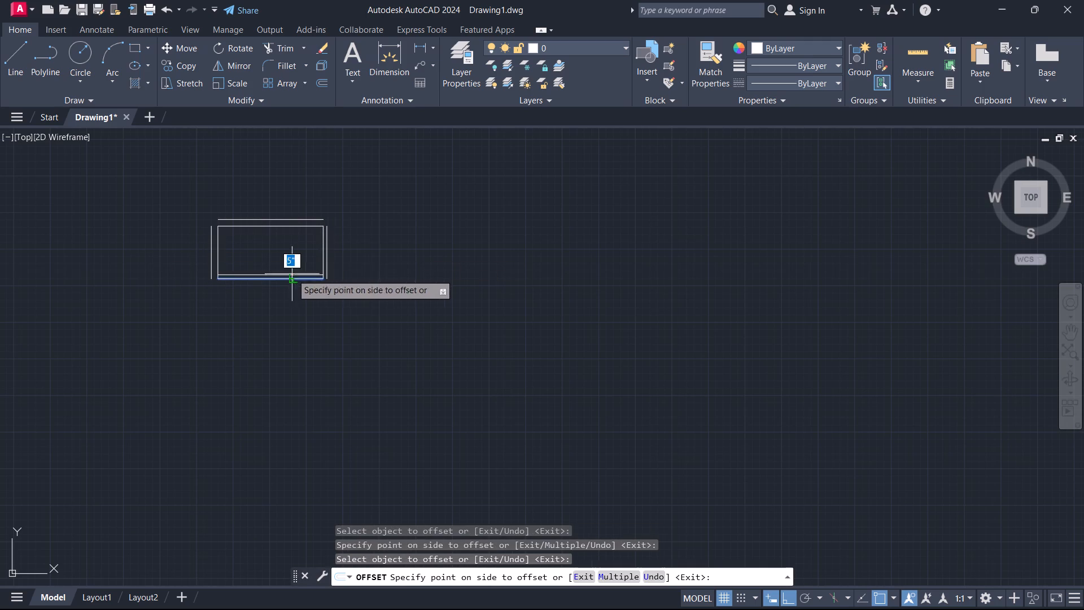
left_click(282, 312)
key("Escape")
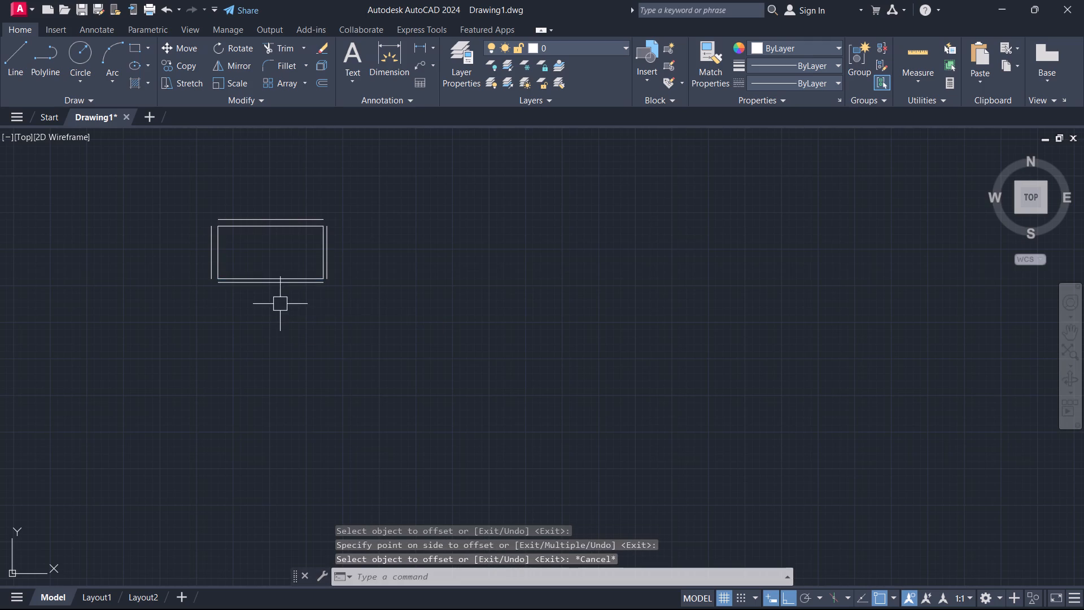
Offset the outer line of the right wall 10' to the right for the adjoining room.
scroll(327, 260, "up", 2)
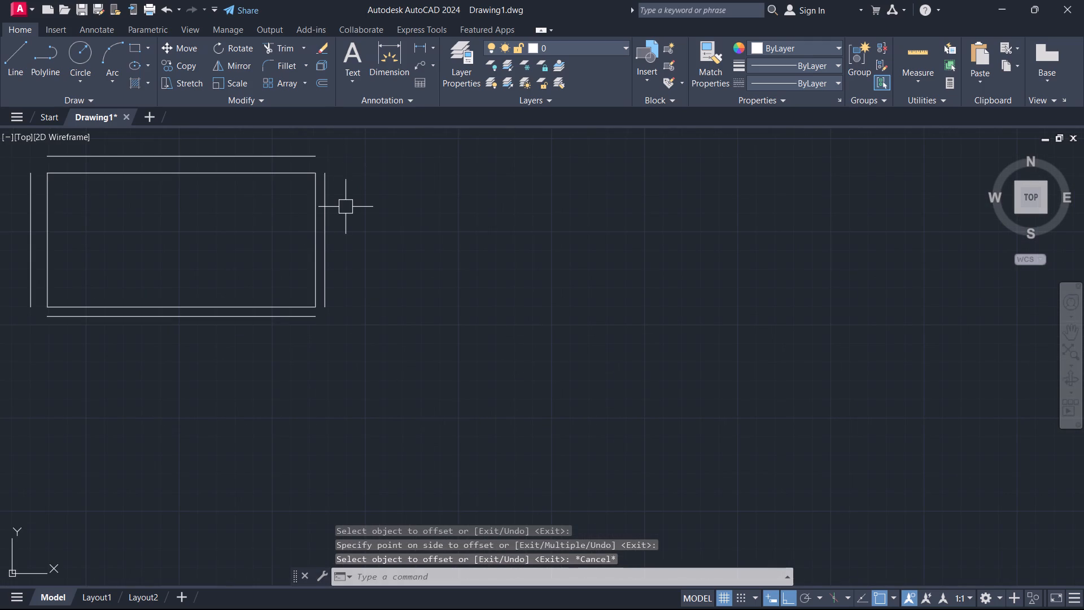
type("O")
key("space")
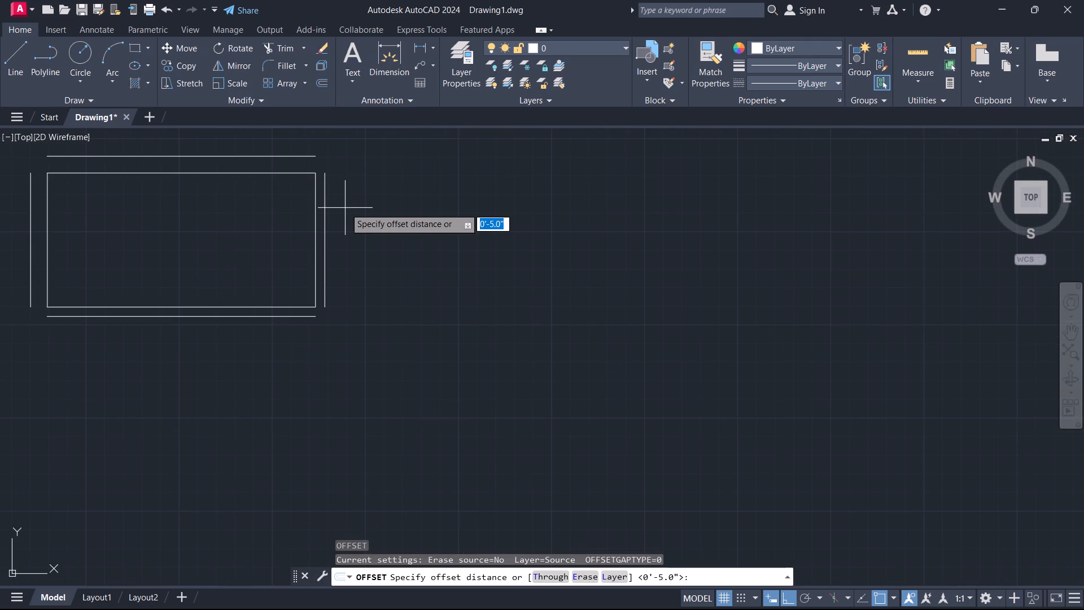
type("10")
key("apostrophe")
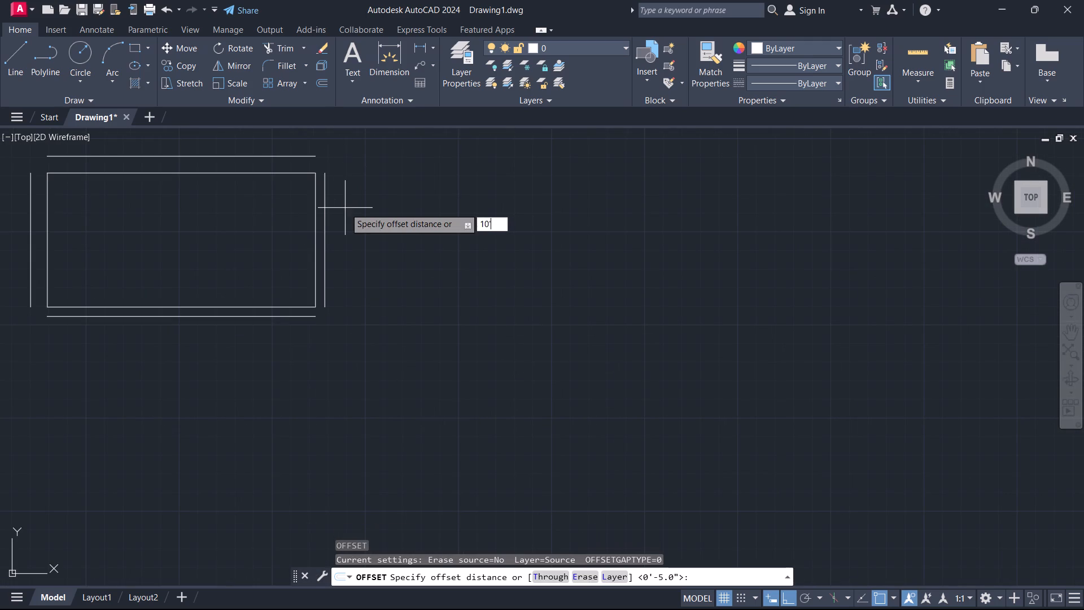
key("Return")
left_click(333, 237)
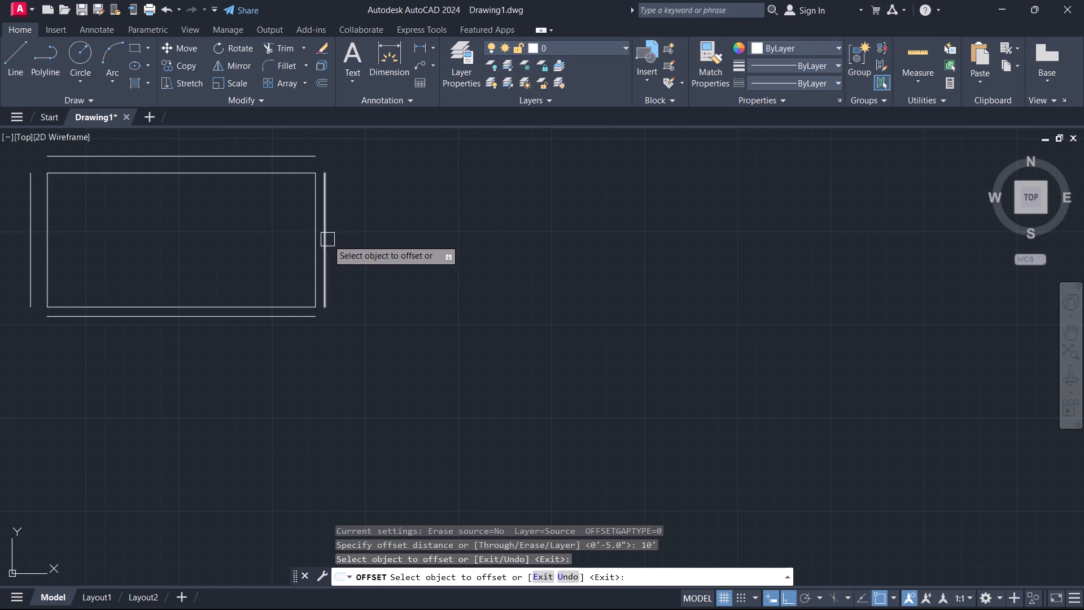
left_click(327, 239)
left_click(375, 230)
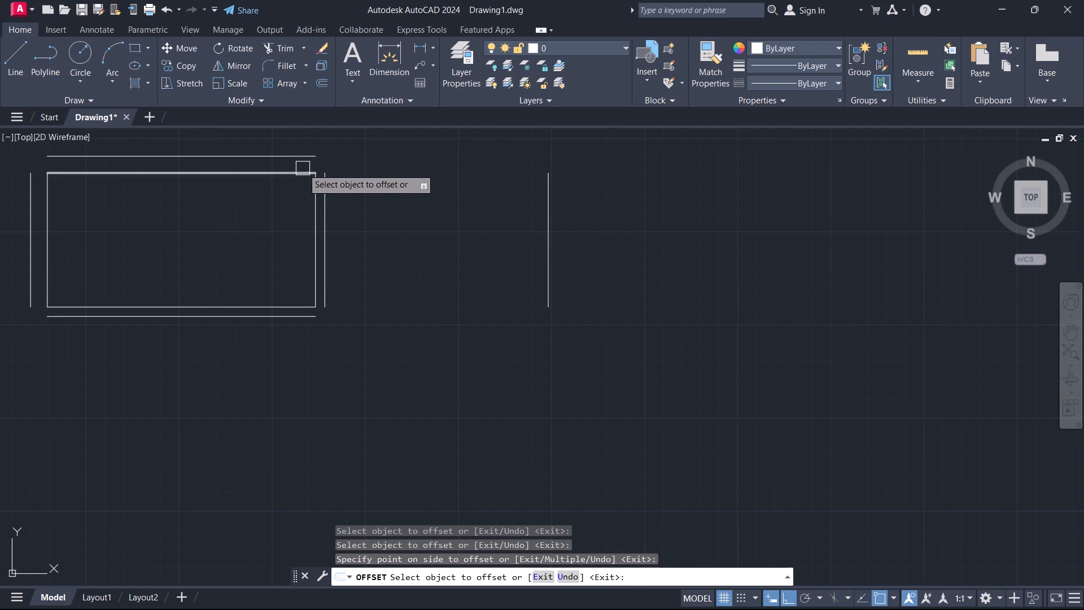
key("Escape")
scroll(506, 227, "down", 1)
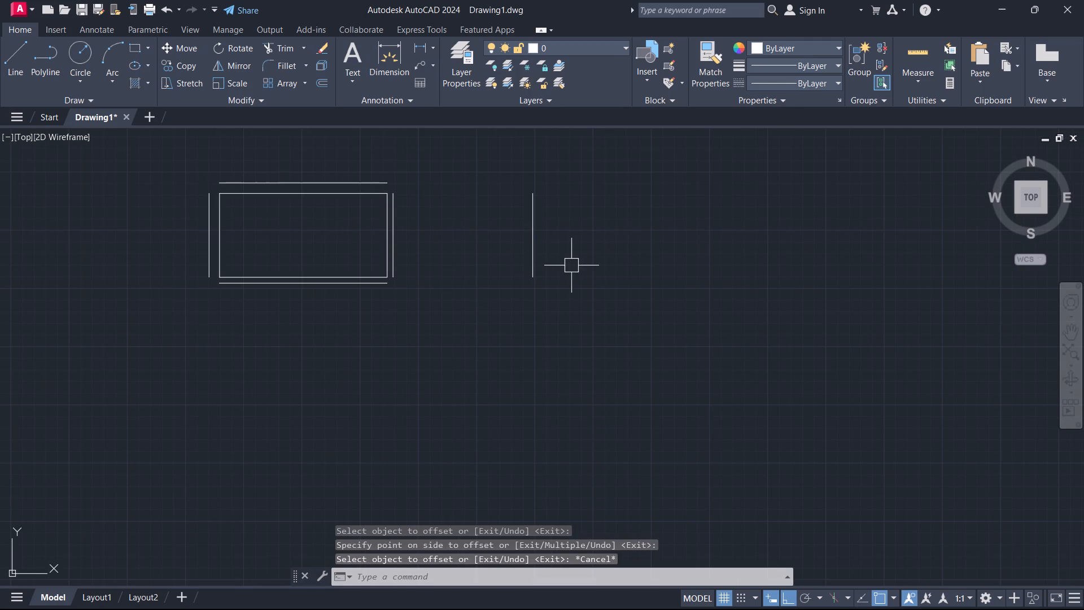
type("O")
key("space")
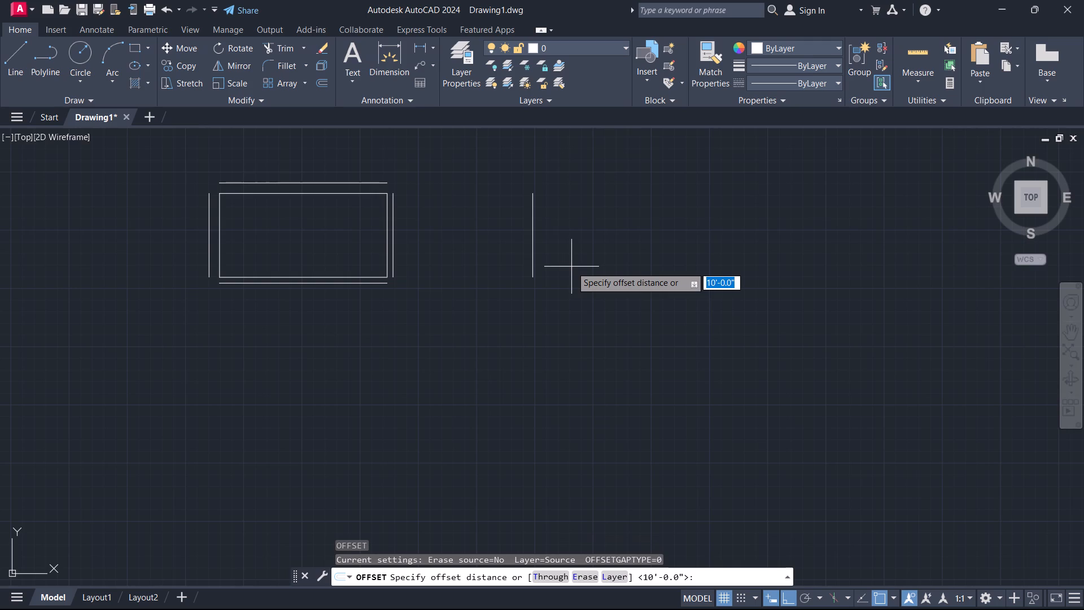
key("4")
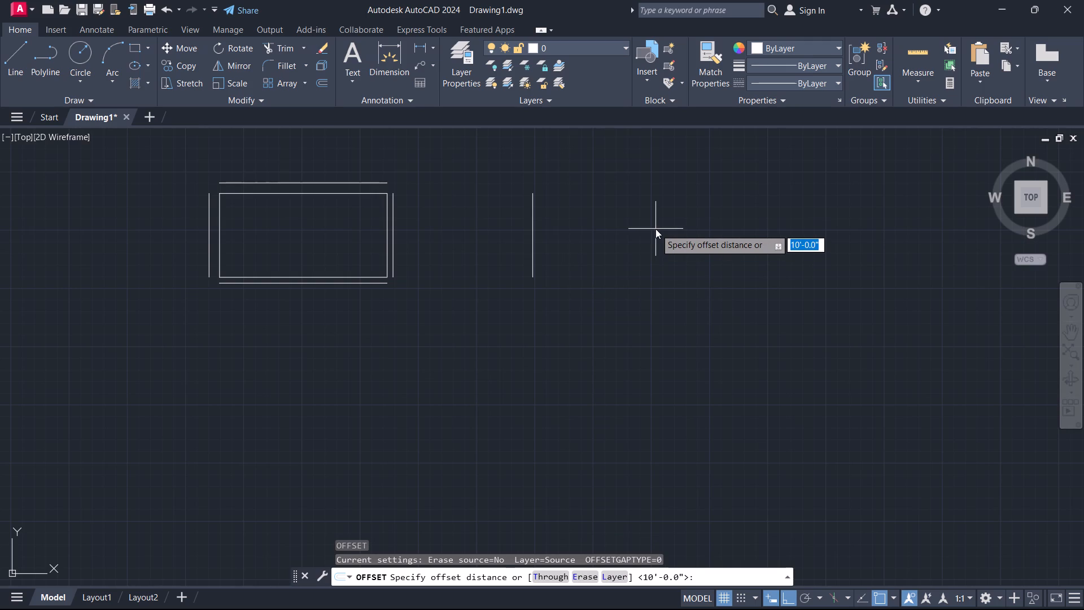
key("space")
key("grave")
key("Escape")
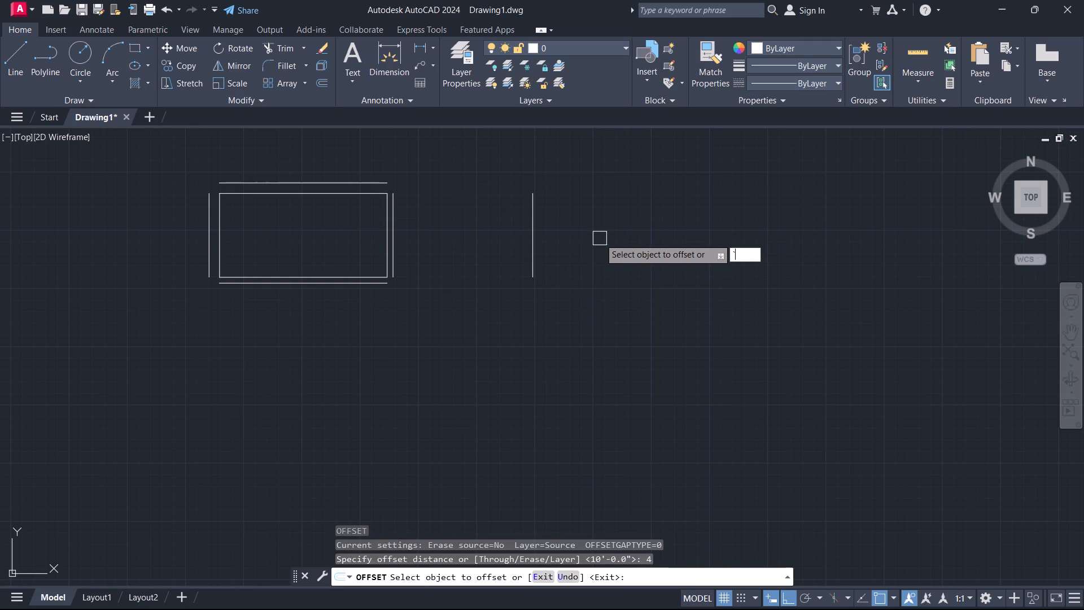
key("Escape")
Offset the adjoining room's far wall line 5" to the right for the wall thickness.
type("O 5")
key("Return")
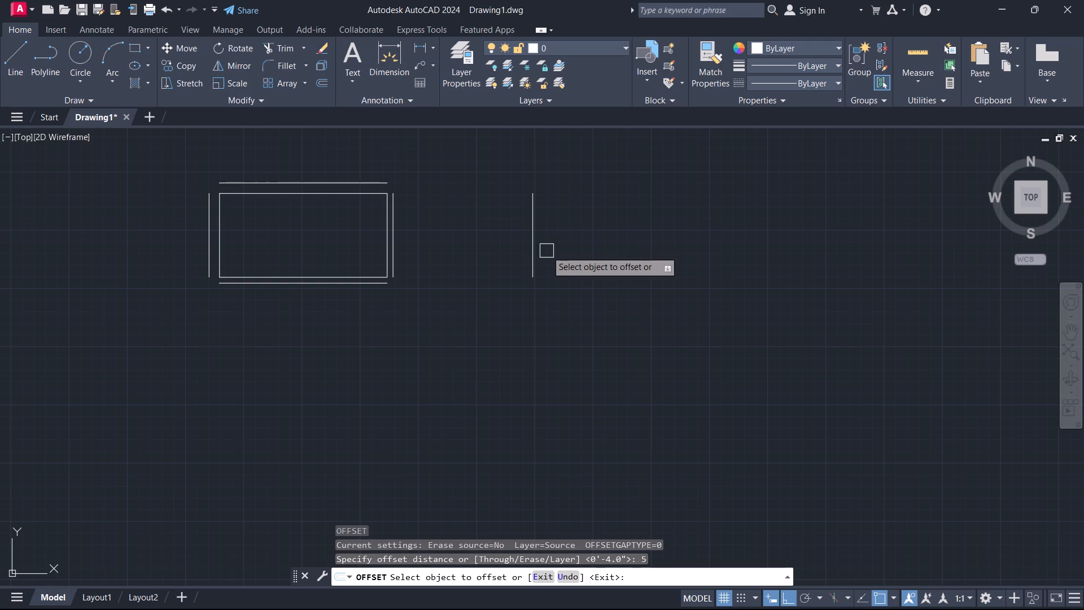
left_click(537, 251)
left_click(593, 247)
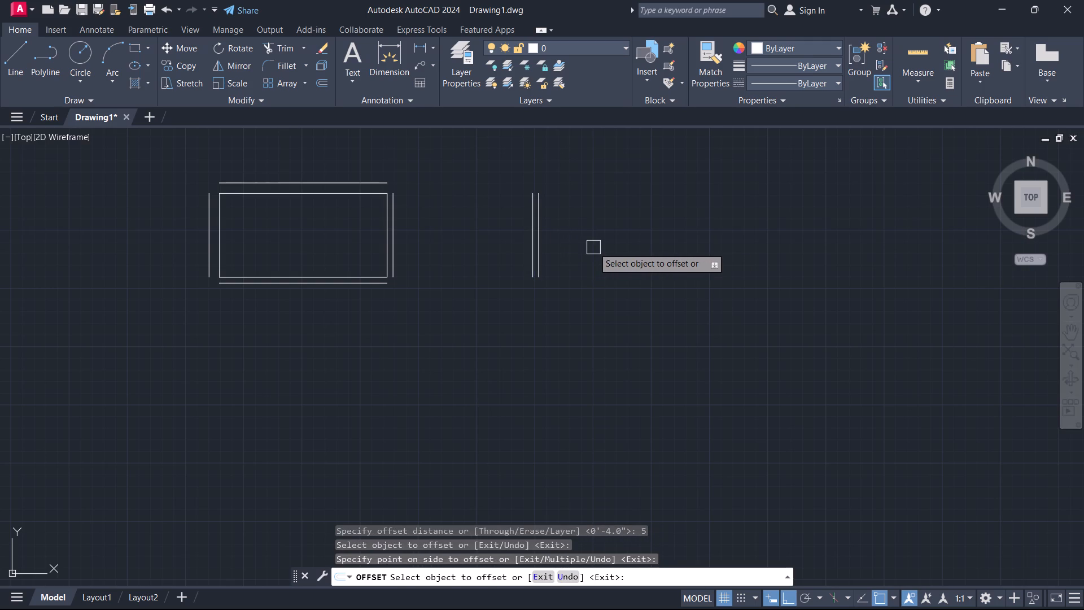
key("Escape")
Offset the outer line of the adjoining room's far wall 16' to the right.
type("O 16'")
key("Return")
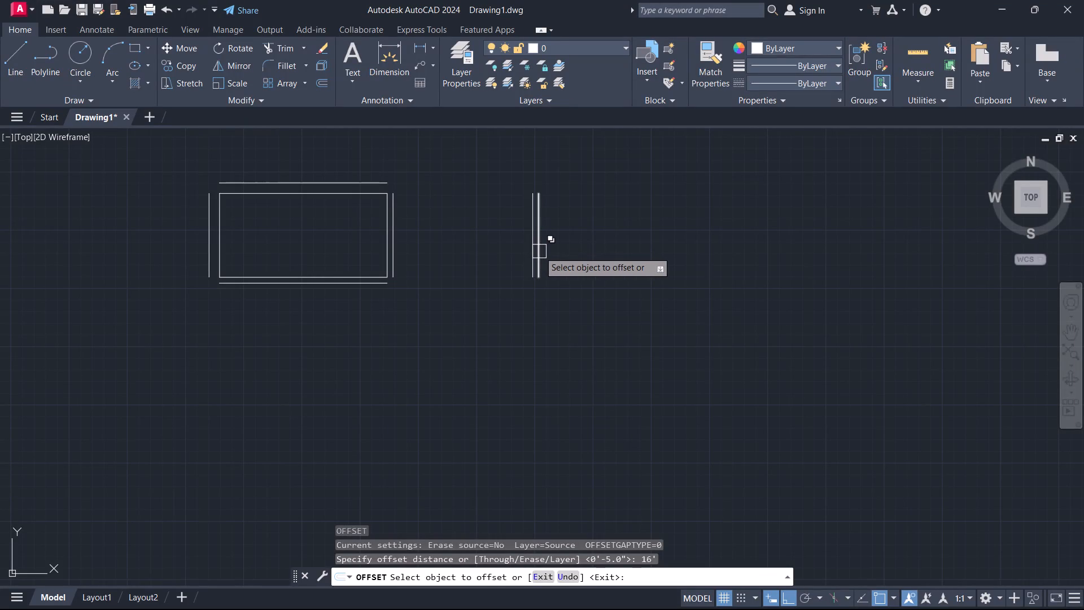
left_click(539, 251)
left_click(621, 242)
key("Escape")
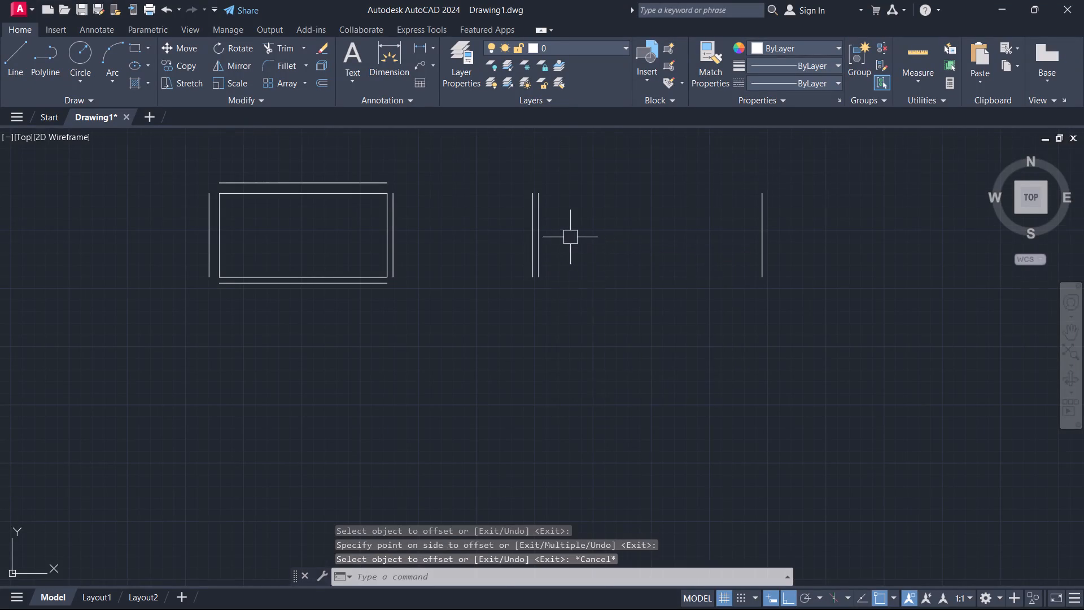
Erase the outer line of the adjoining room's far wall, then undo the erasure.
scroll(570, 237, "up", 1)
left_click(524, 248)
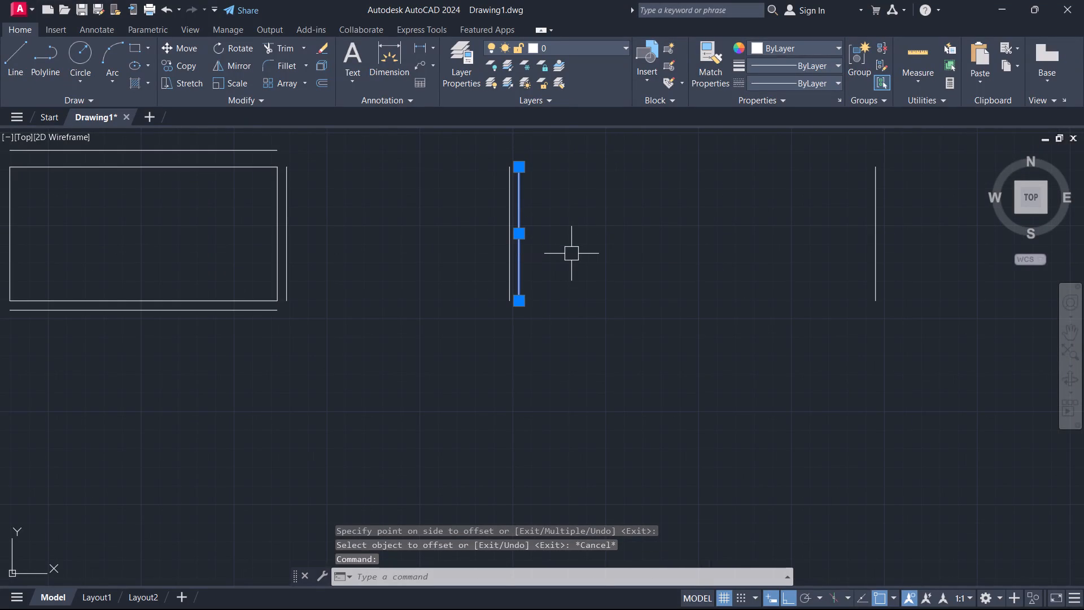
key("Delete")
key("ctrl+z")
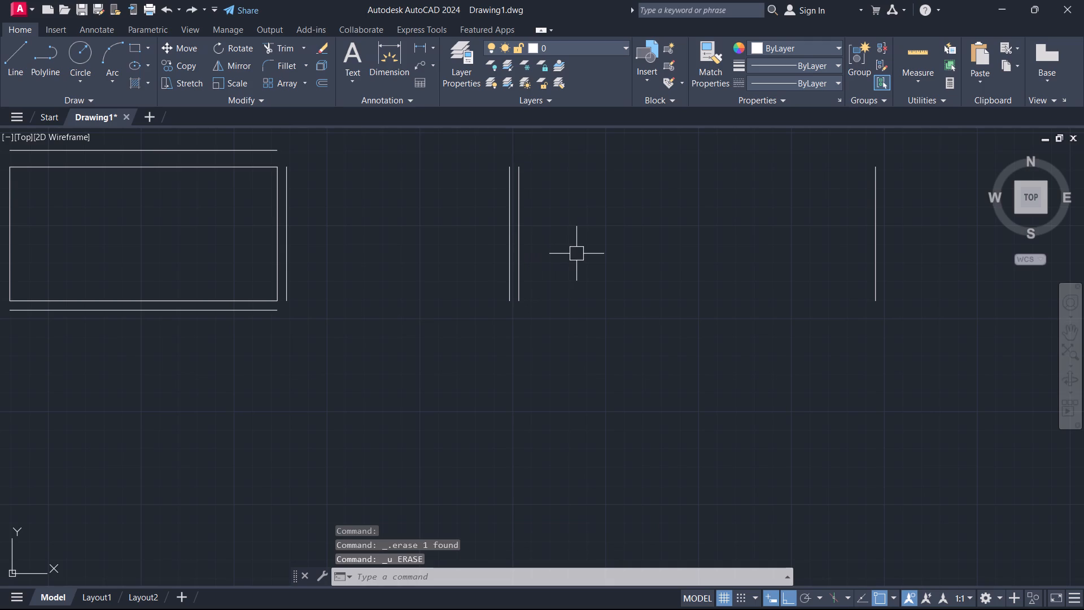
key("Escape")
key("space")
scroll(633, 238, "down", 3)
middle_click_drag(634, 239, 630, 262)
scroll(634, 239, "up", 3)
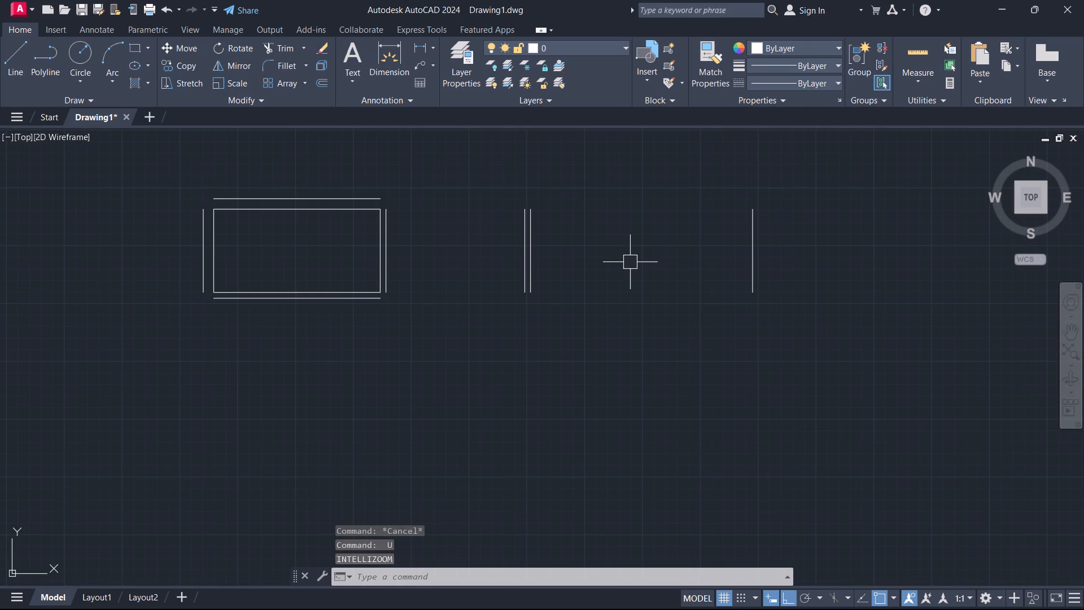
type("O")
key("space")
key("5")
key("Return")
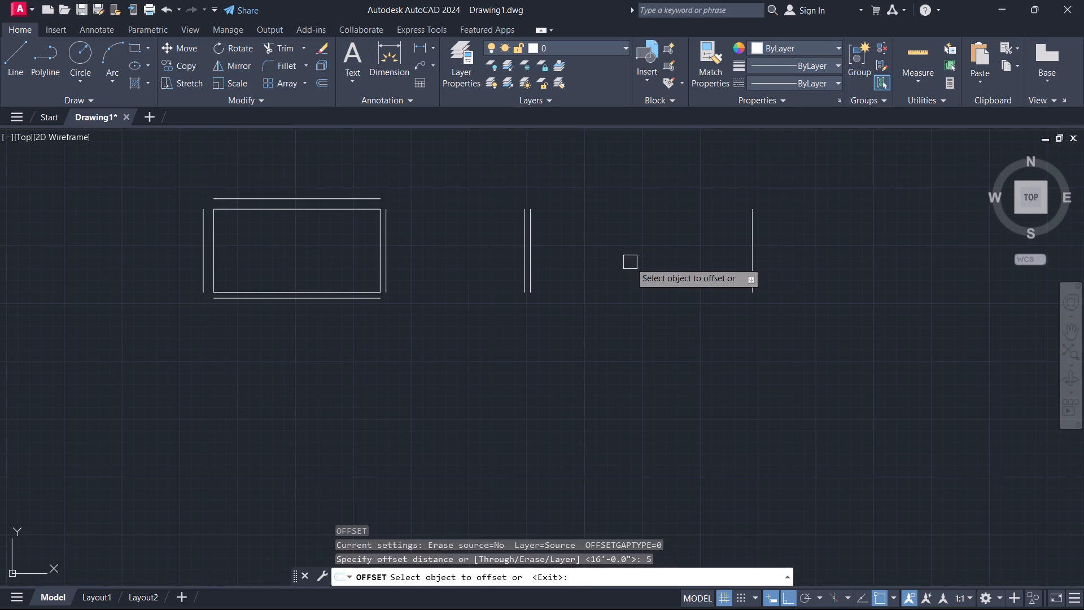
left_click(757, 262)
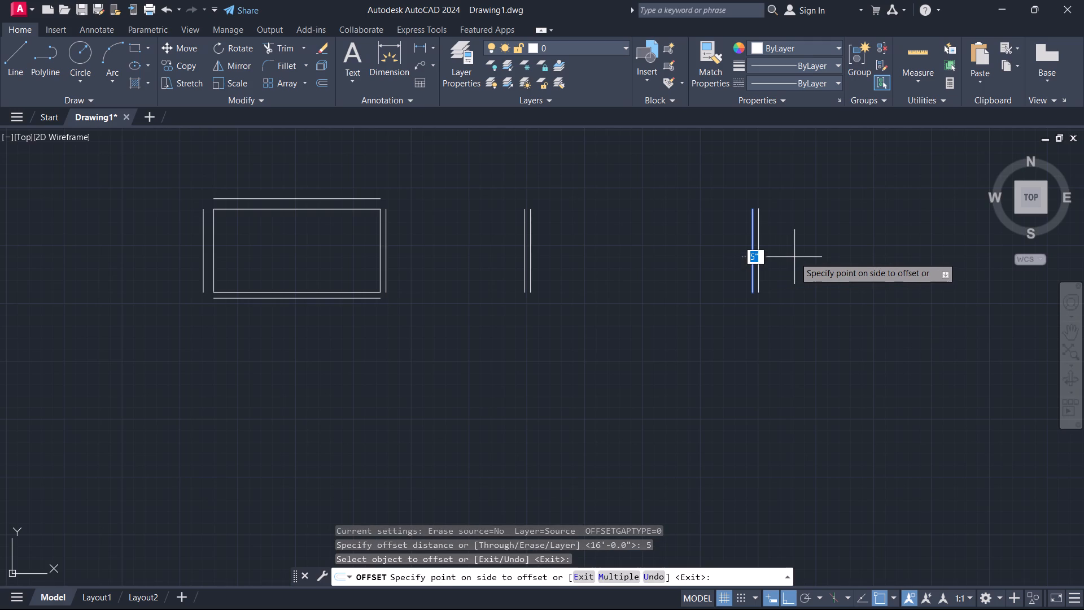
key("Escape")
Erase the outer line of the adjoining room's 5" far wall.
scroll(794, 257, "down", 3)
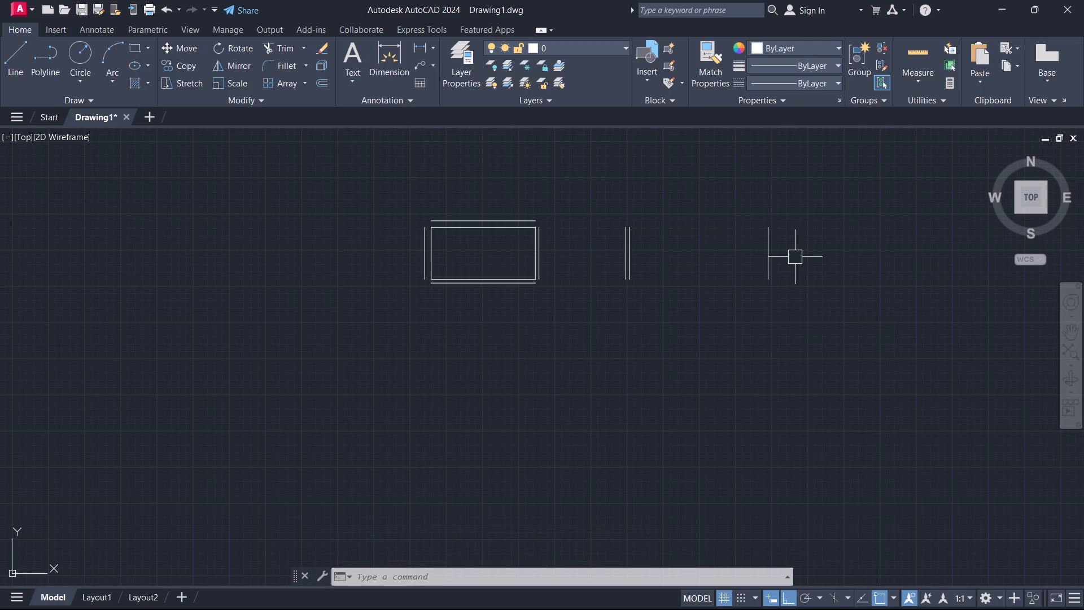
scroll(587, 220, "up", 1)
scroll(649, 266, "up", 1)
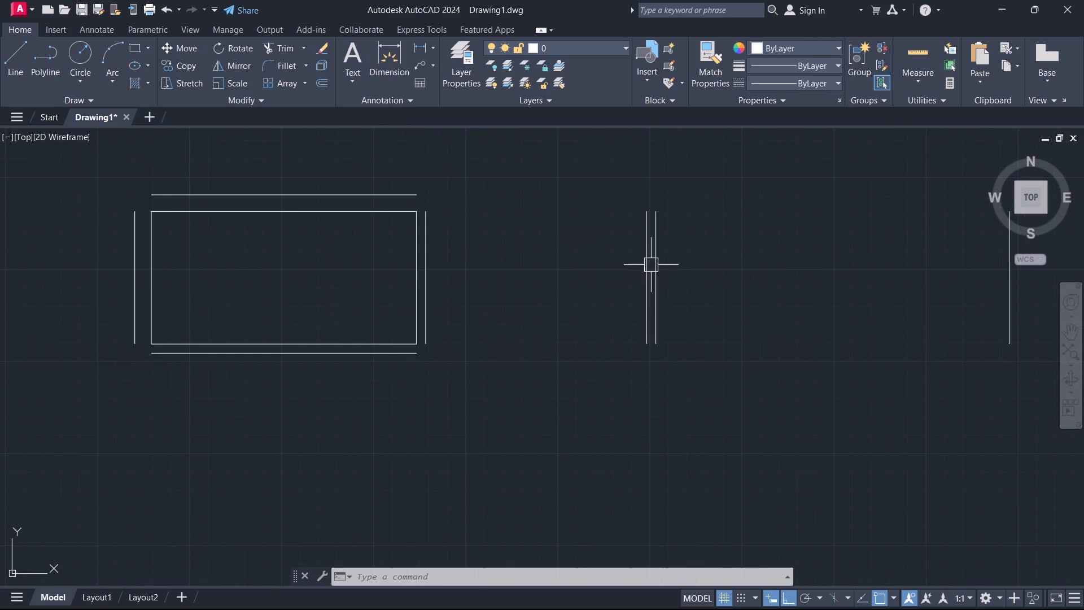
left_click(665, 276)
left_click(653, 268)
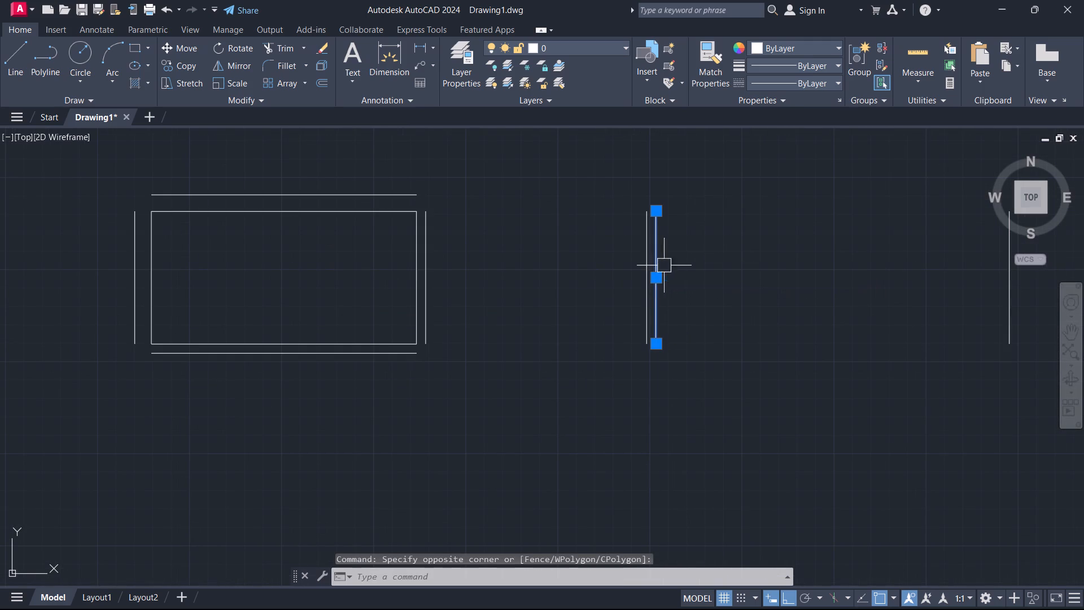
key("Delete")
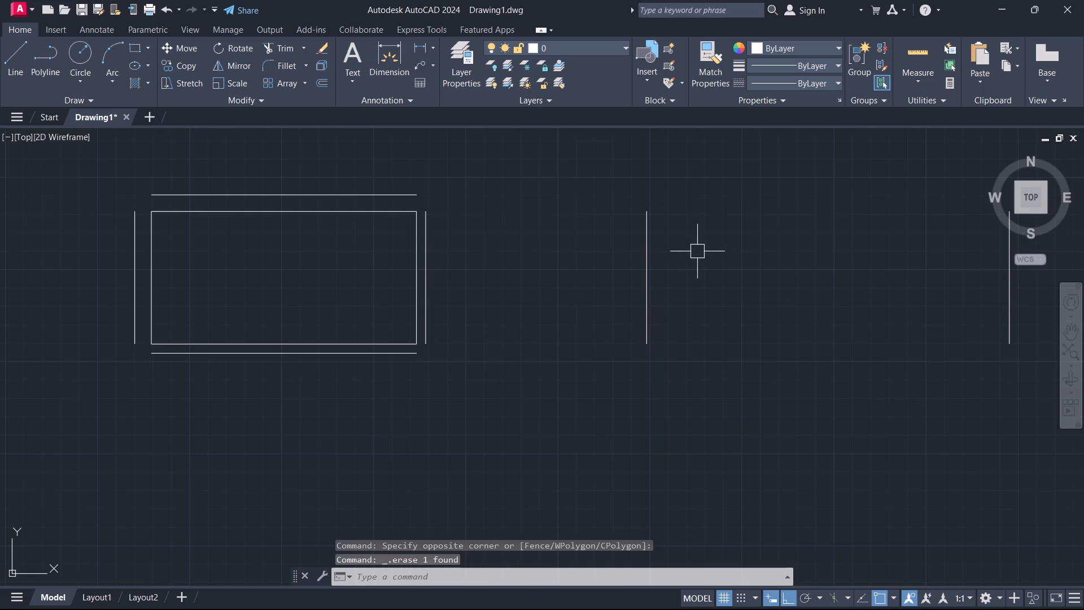
Offset the adjoining room's far wall line 9" to the right for the wall thickness.
type("O")
key("space")
key("9")
key("Return")
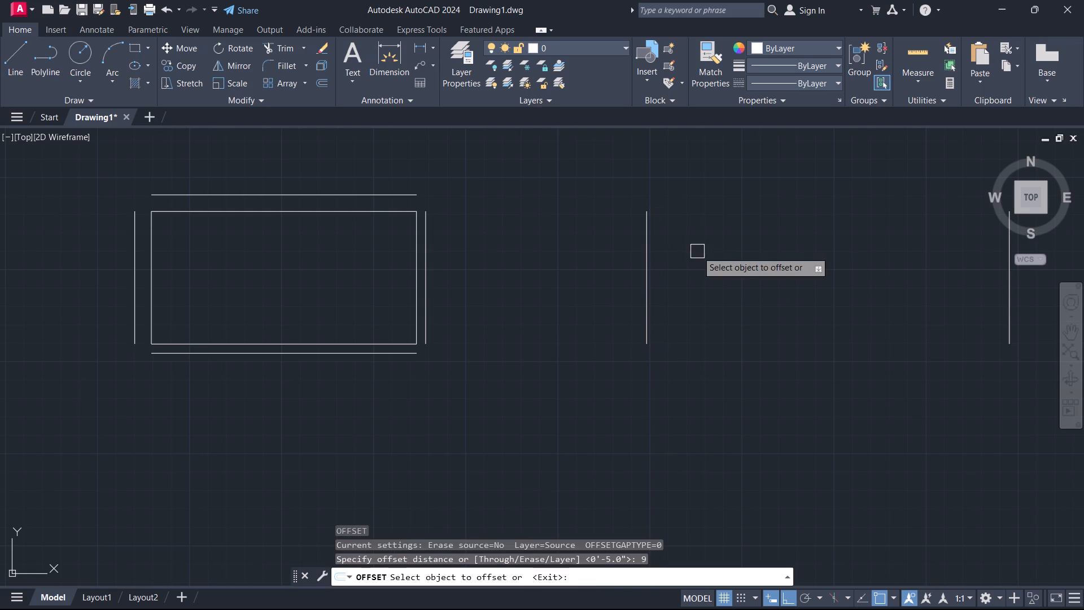
left_click(651, 286)
left_click(694, 292)
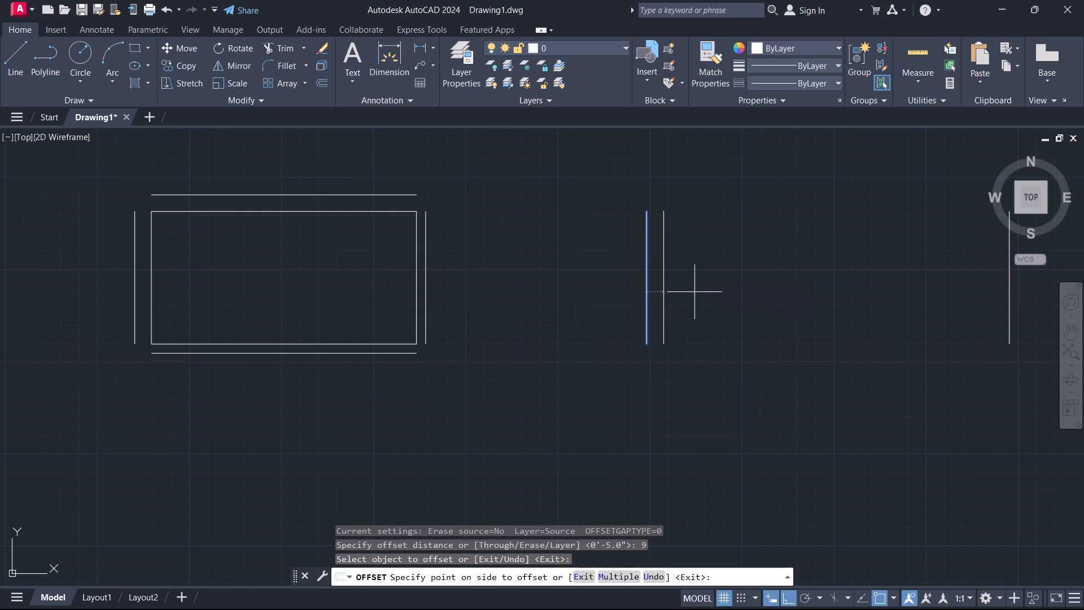
key("Escape")
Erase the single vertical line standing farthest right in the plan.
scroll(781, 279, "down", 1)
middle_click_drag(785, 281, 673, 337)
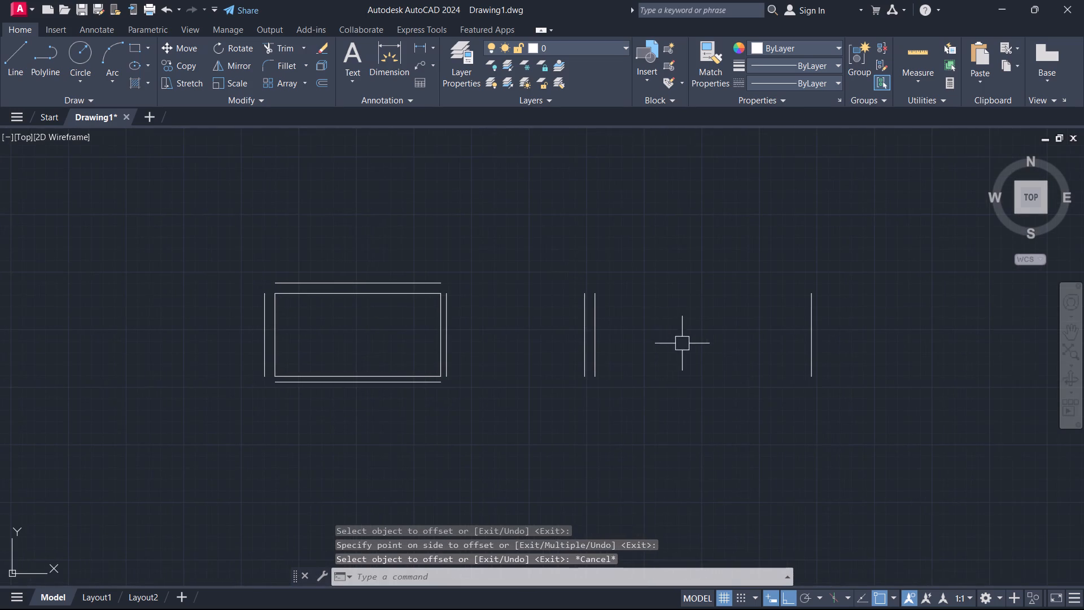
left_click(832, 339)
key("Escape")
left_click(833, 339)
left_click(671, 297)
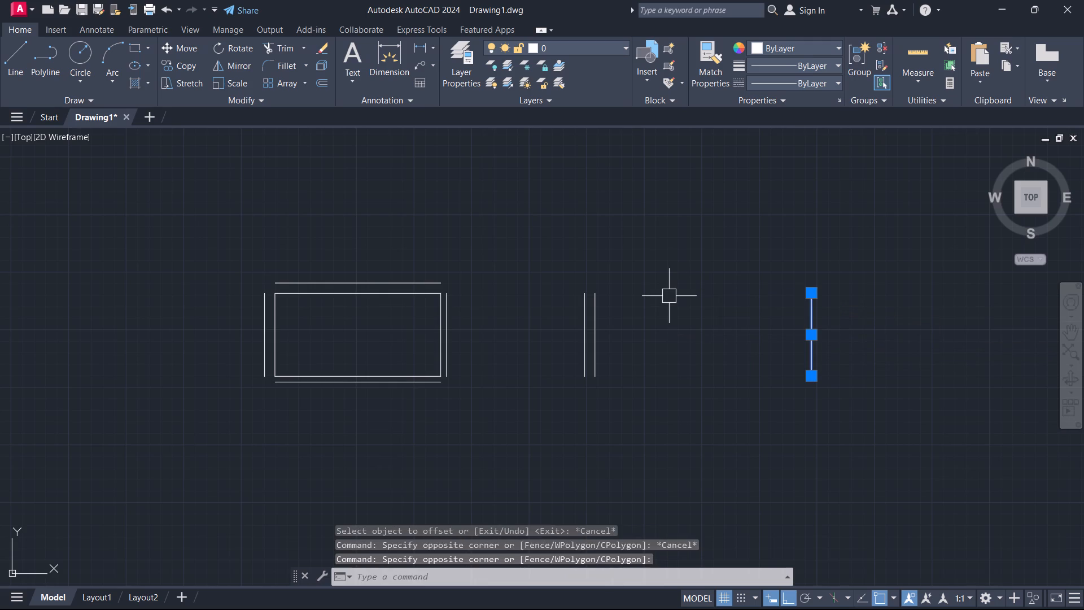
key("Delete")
Offset the outer line of the adjoining room's 9" wall 16' to the right for the next room.
type("O")
key("space")
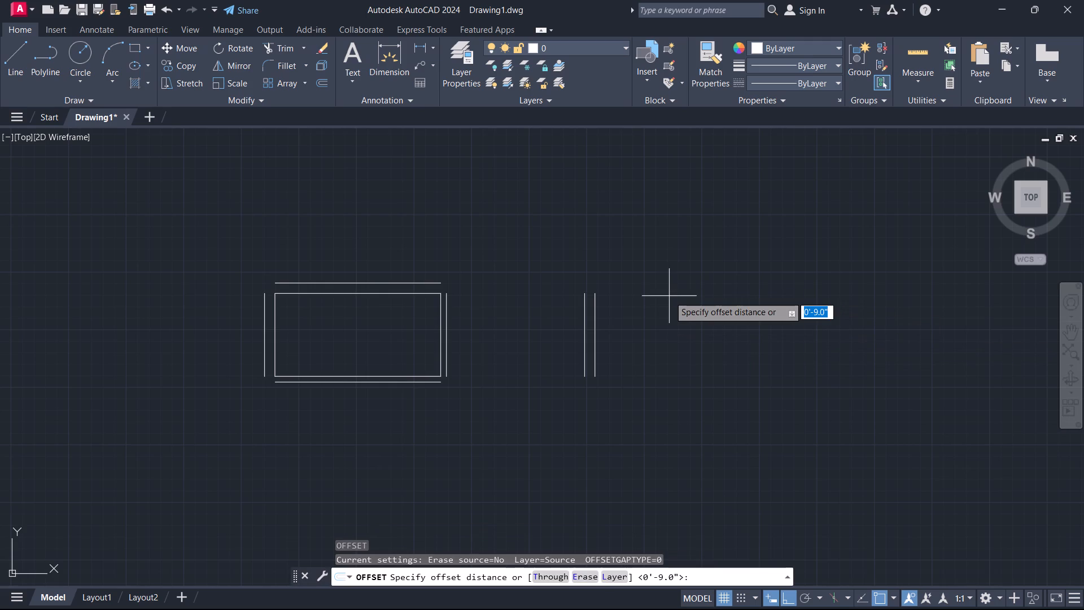
type("16'")
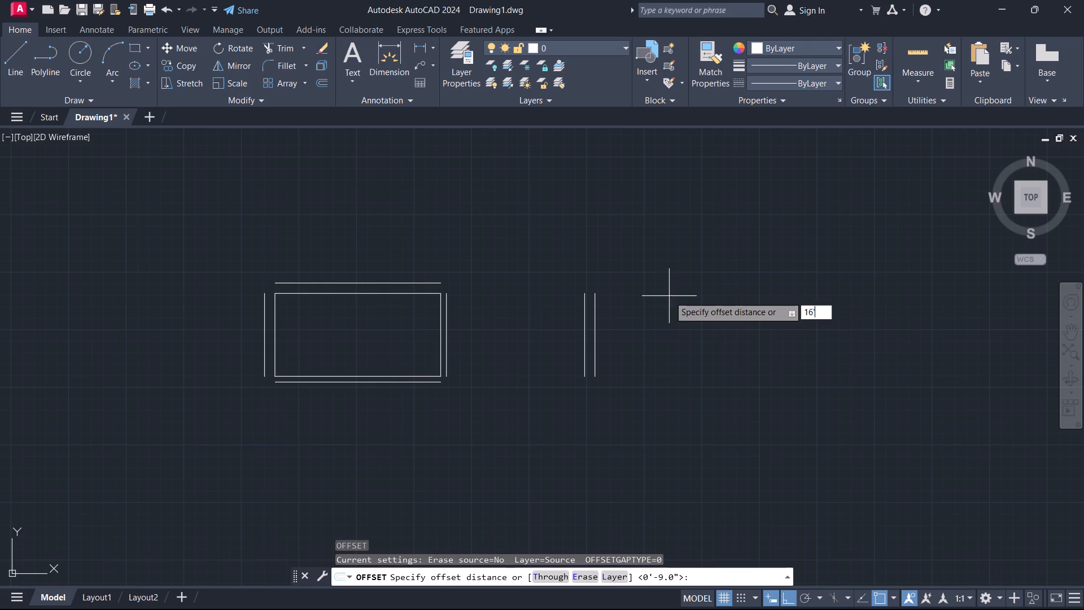
key("Return")
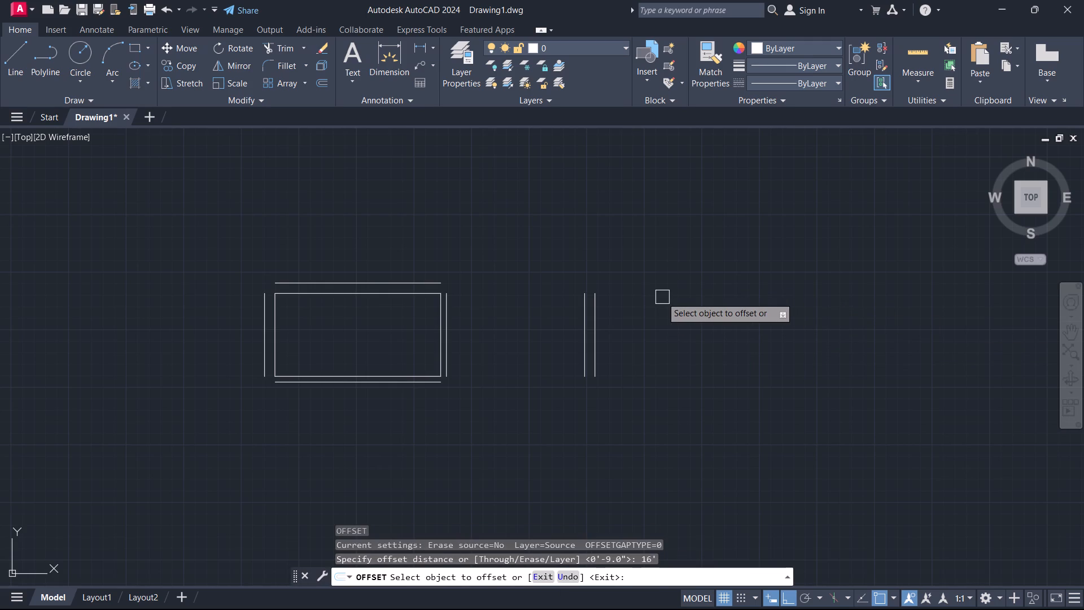
left_click(597, 325)
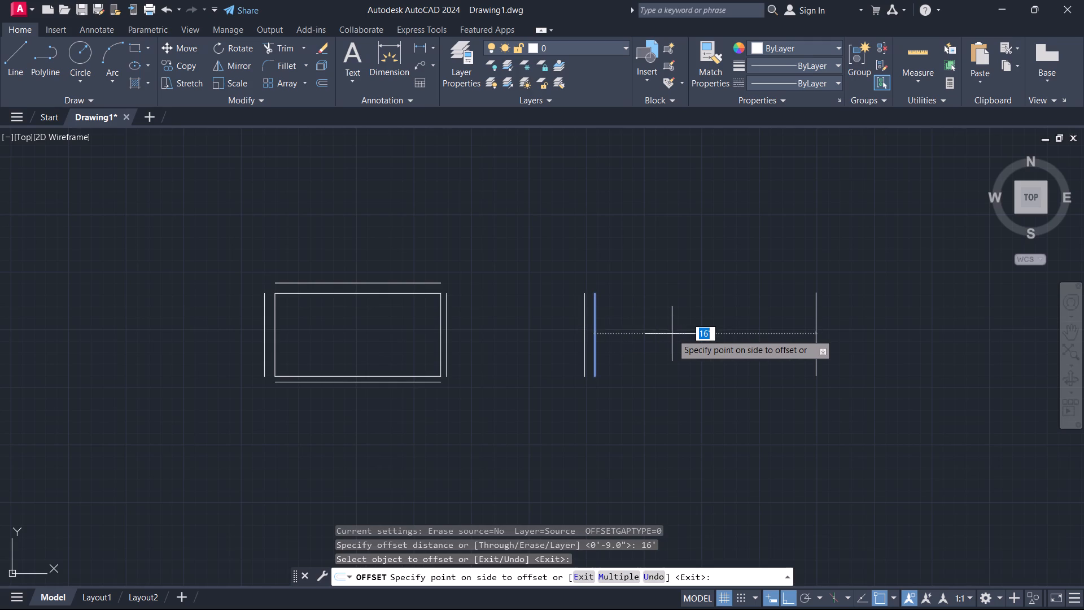
left_click(672, 334)
key("Escape")
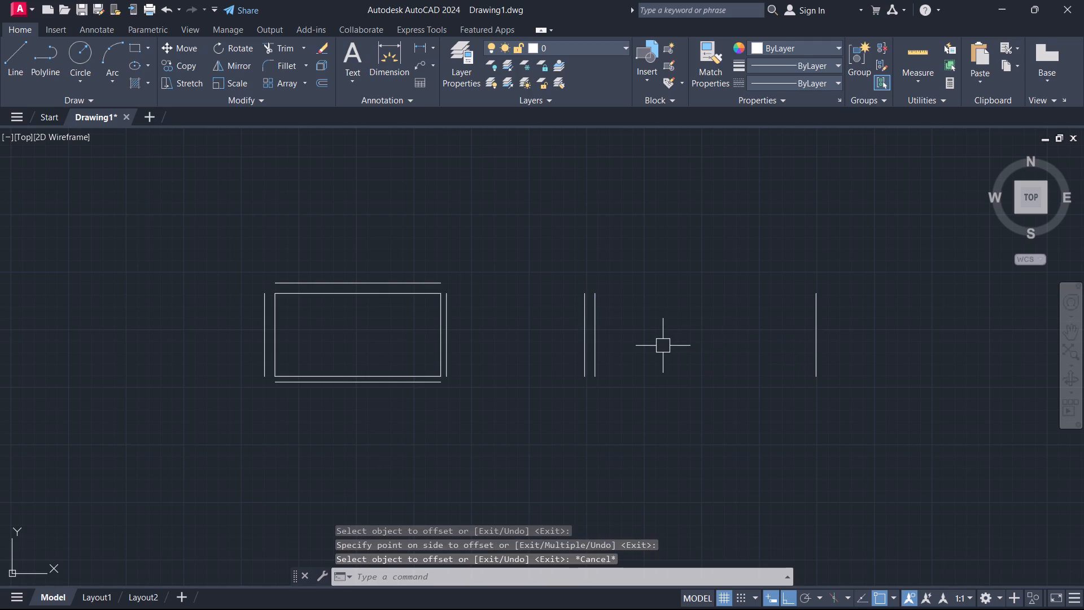
Offset the 16' room's far wall line 9" to the right for the wall thickness.
type("O")
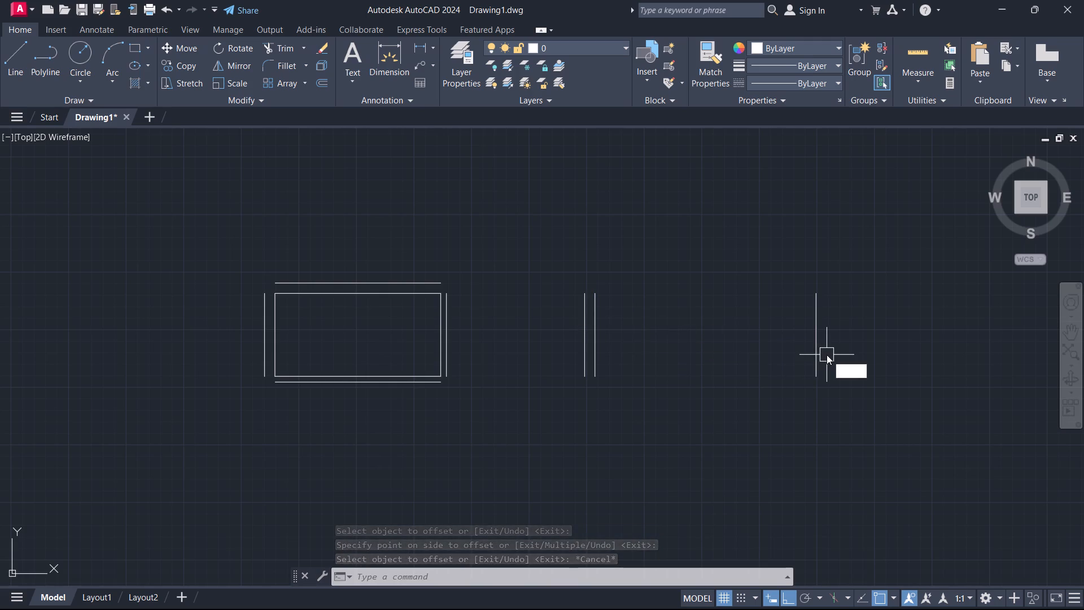
key("space")
key("9")
key("Return")
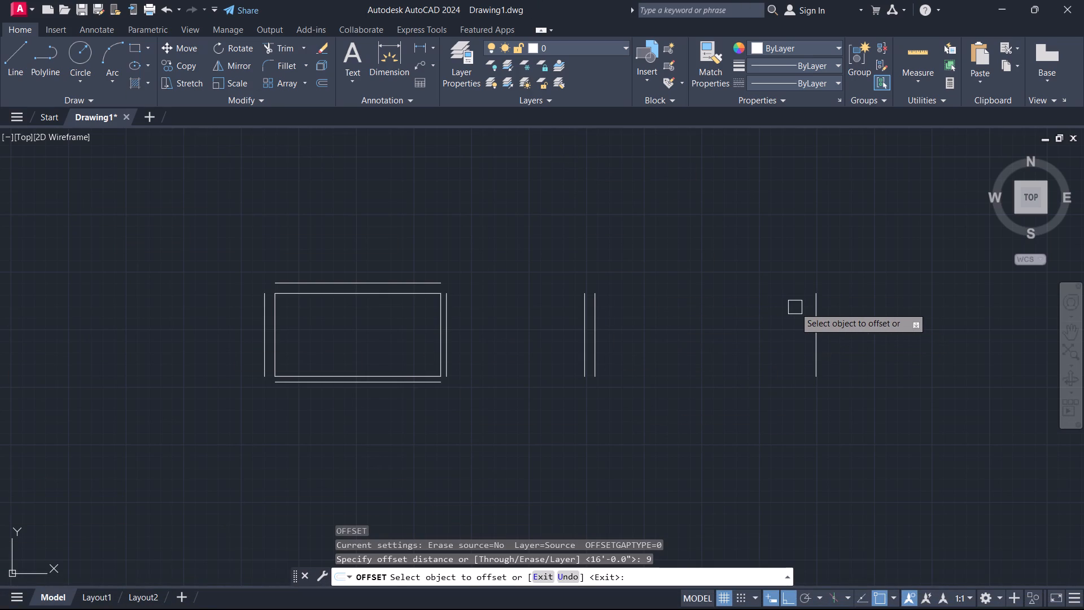
left_click(812, 329)
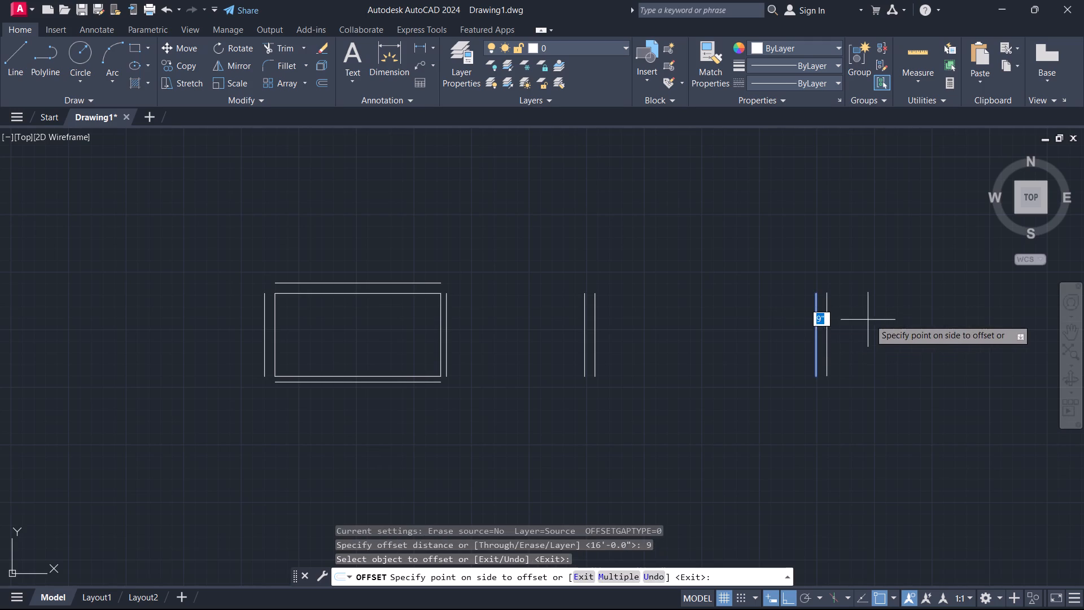
left_click(872, 319)
key("Escape")
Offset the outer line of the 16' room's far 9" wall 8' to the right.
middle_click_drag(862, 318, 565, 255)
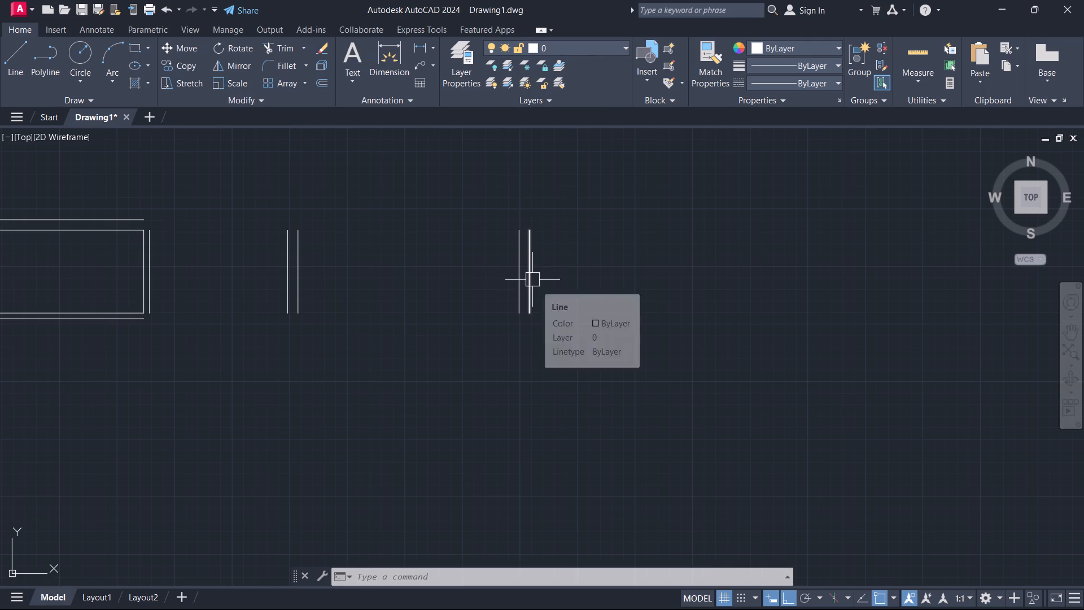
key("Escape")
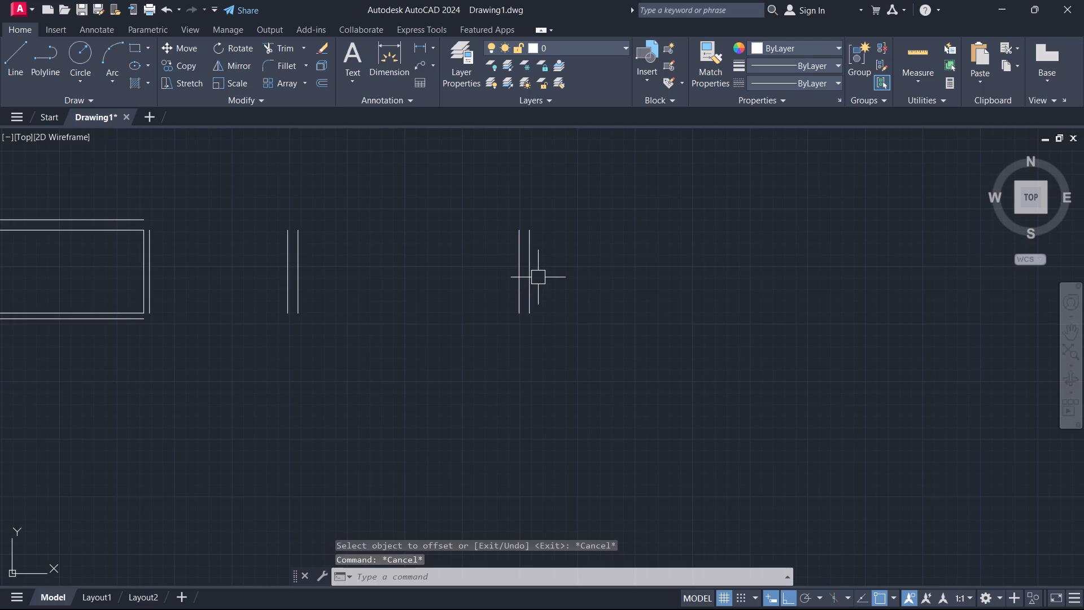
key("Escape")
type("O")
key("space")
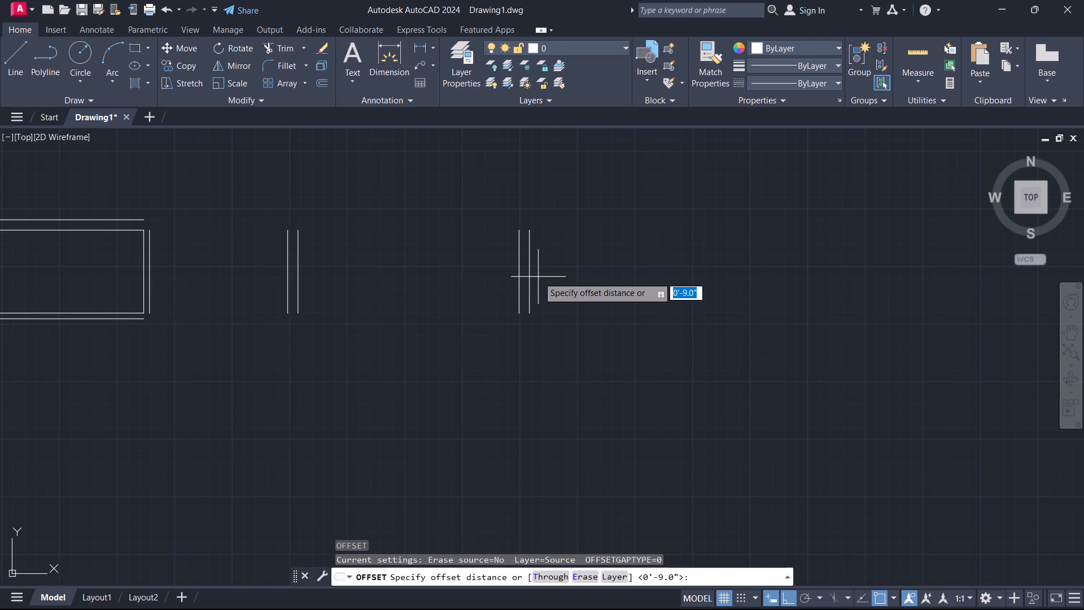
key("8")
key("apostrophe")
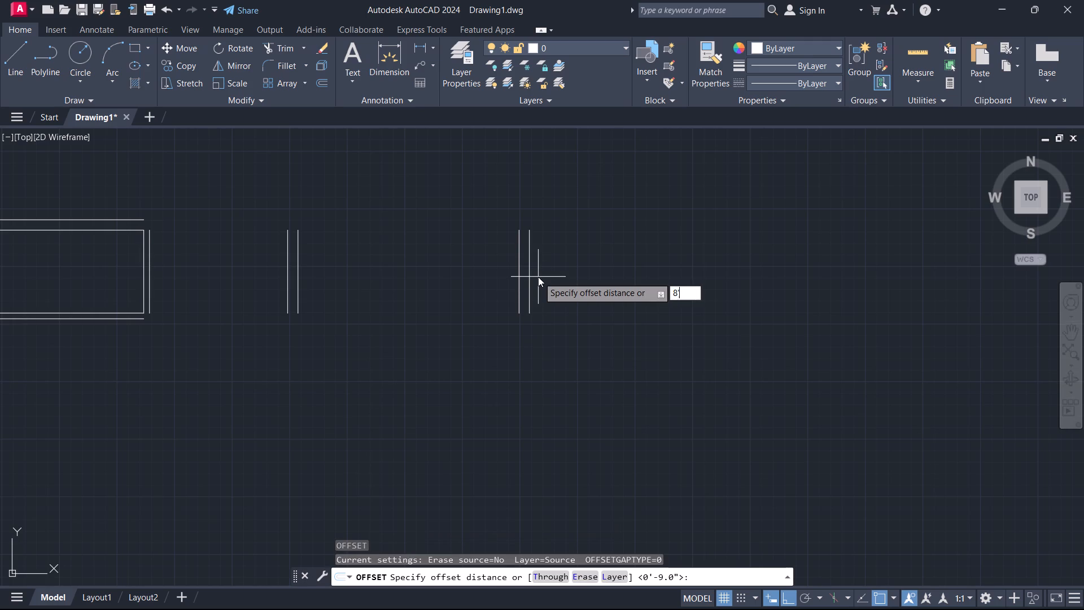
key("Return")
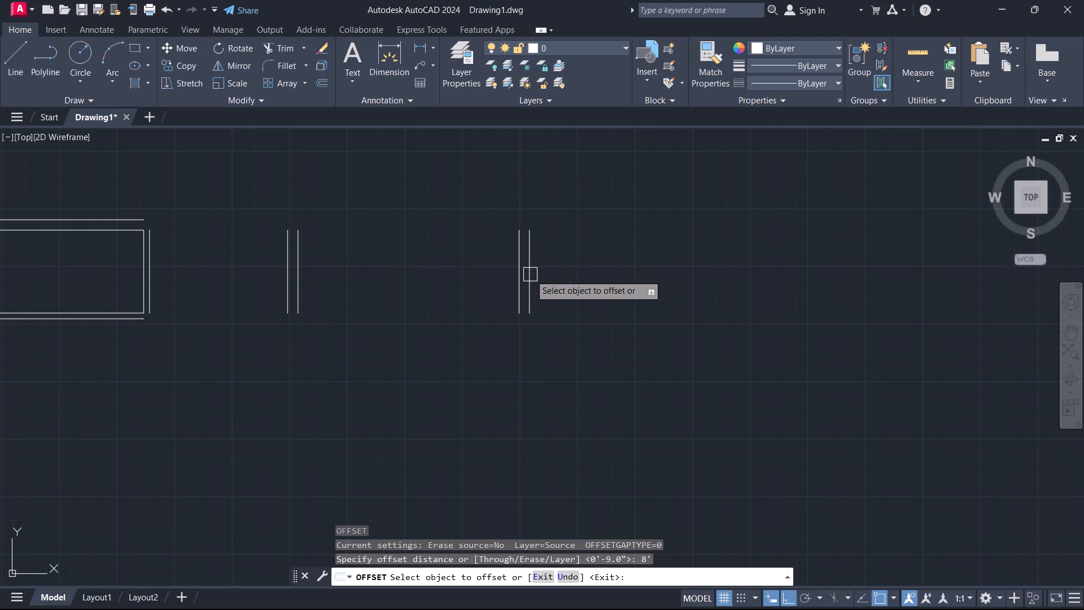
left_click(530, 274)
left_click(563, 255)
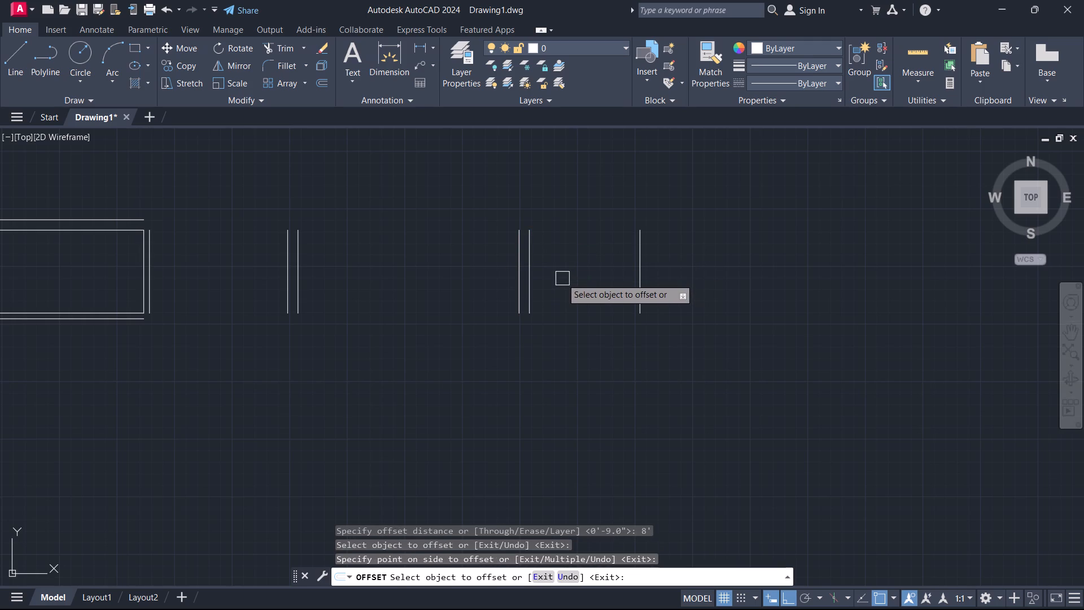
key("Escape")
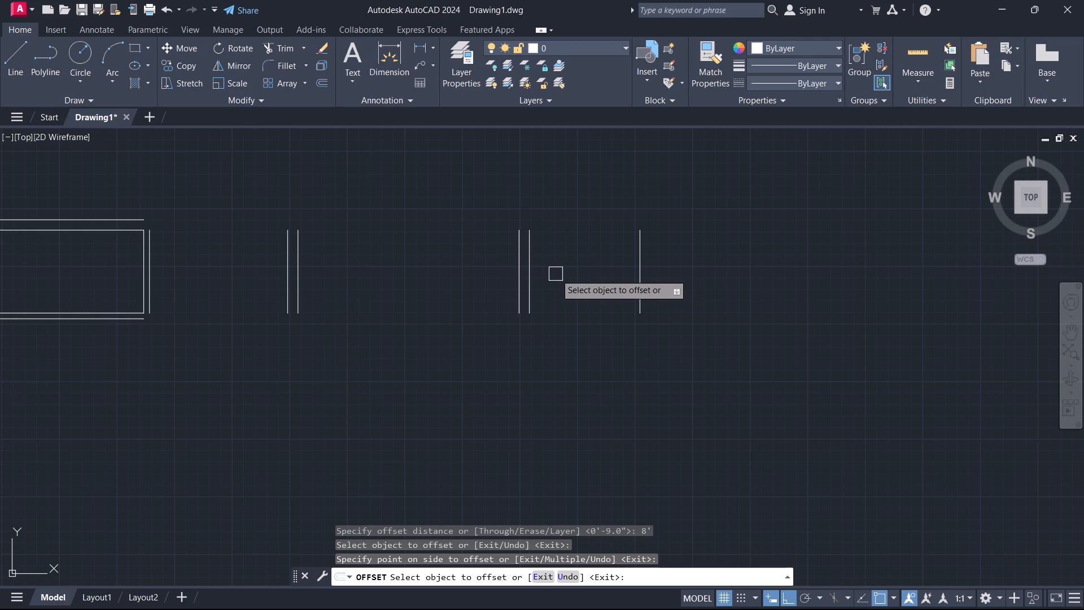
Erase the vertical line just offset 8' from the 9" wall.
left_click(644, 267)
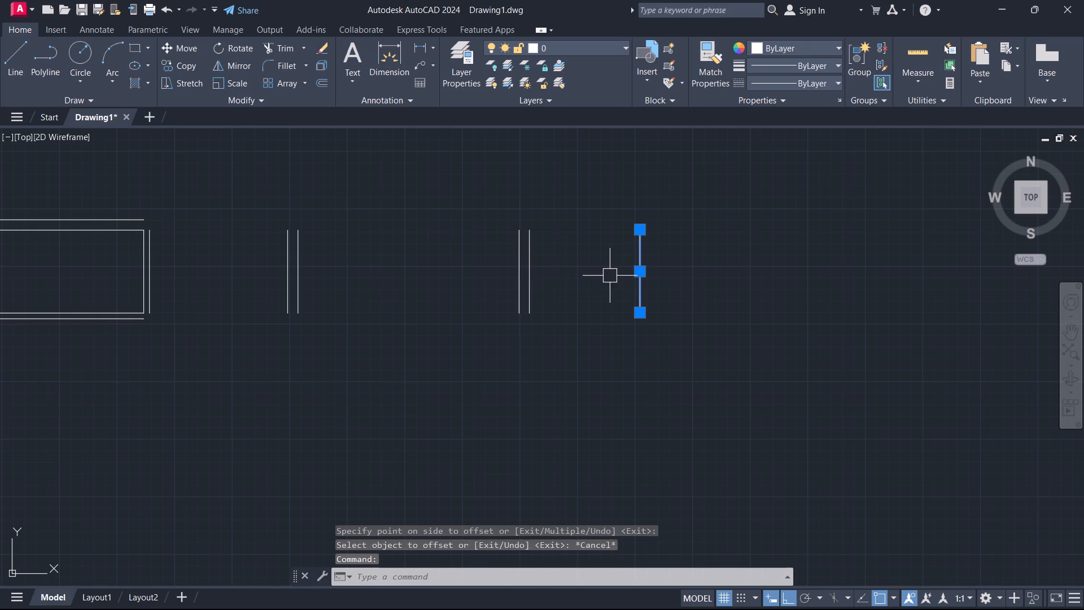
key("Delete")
Offset the outer line of the 16' room's far 9" wall 6' to the right for the next room.
type("O")
key("space")
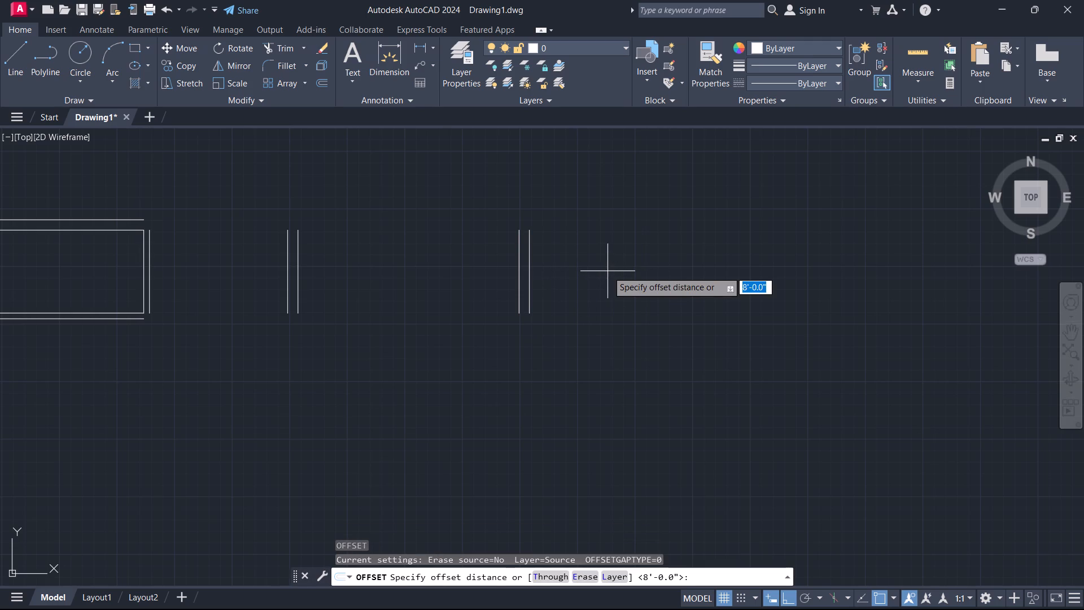
key("6")
key("apostrophe")
key("Return")
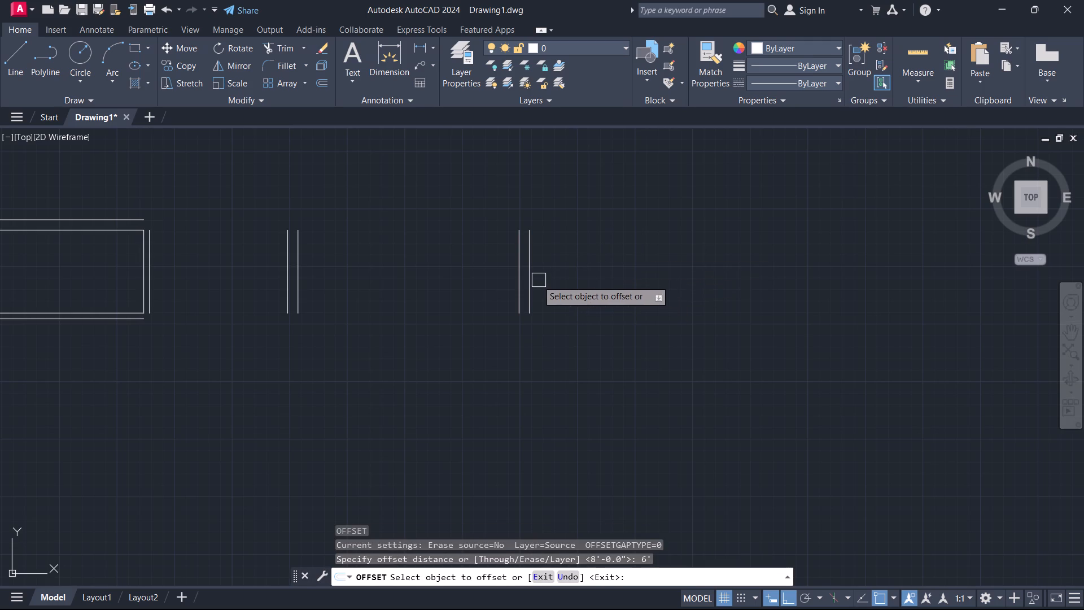
left_click(534, 279)
left_click(579, 268)
key("Escape")
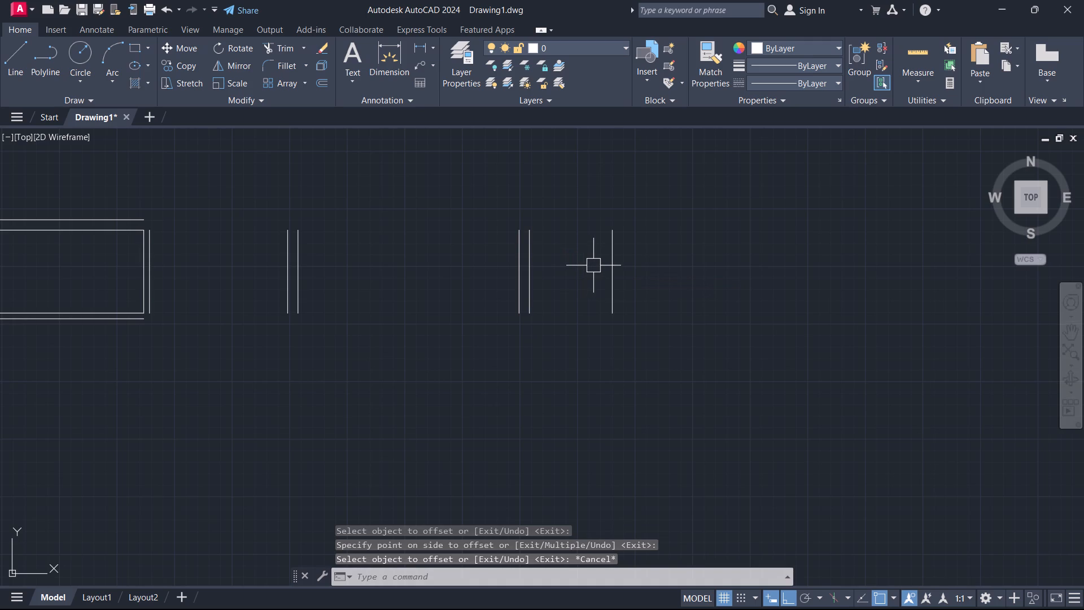
Offset the 6' room's far wall line 5" to the right for the wall thickness.
key("o")
key("space")
key("5")
key("Return")
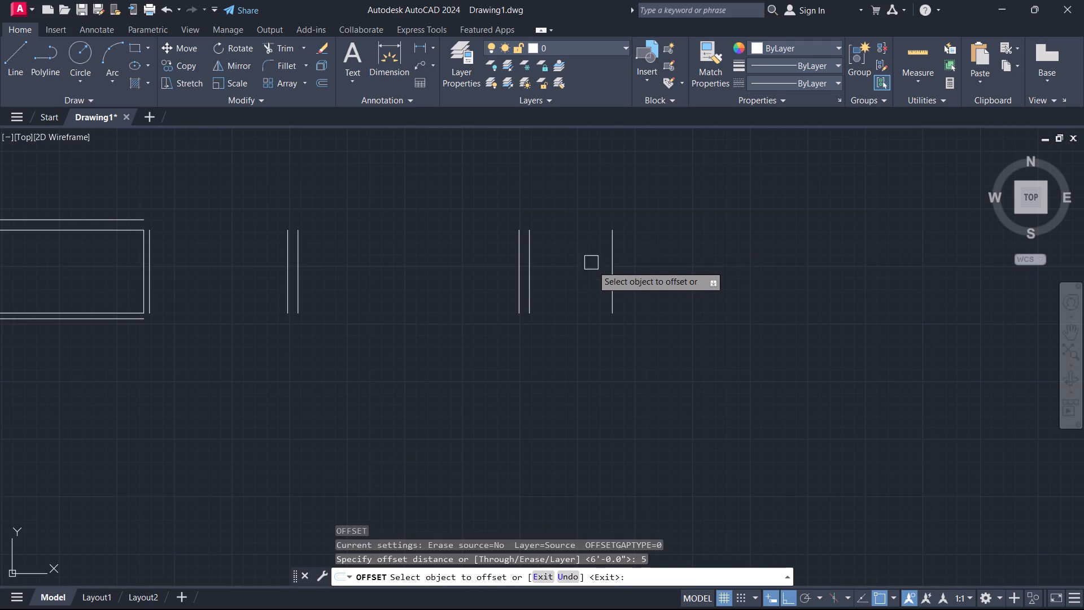
left_click(613, 290)
left_click(661, 258)
key("Escape")
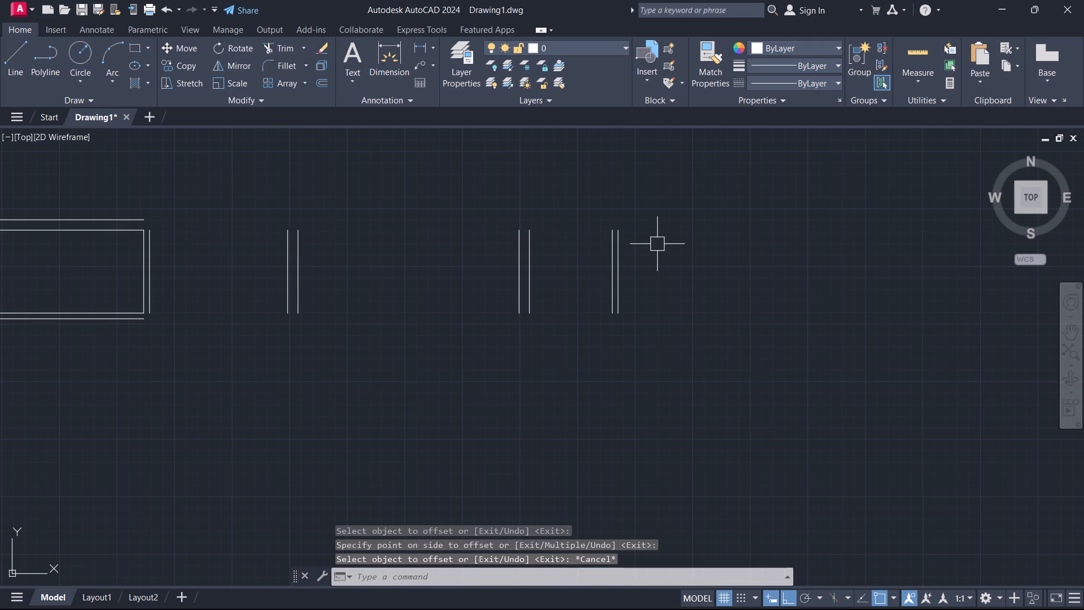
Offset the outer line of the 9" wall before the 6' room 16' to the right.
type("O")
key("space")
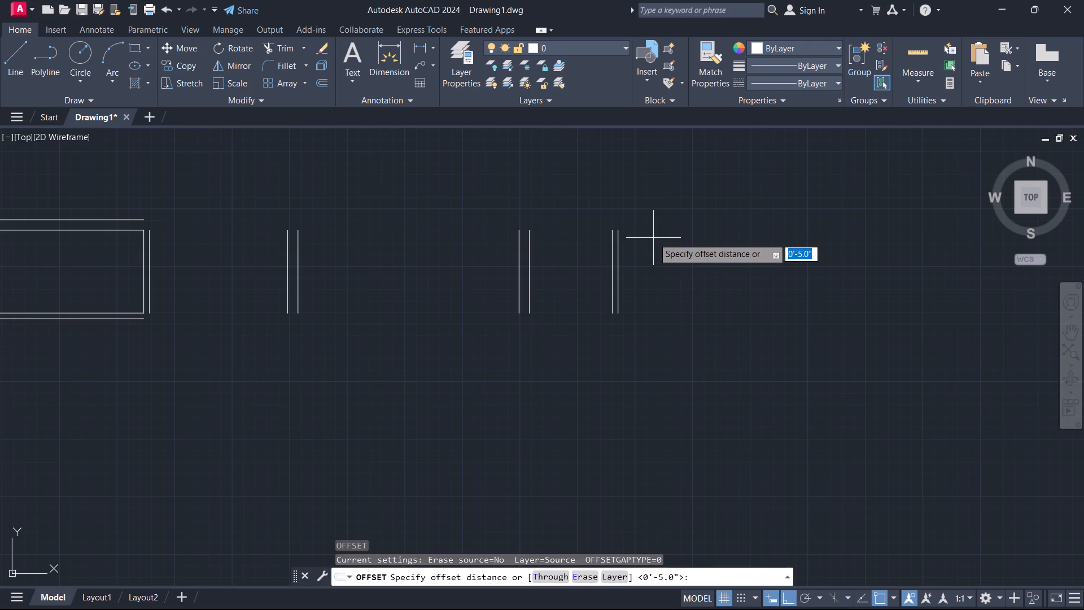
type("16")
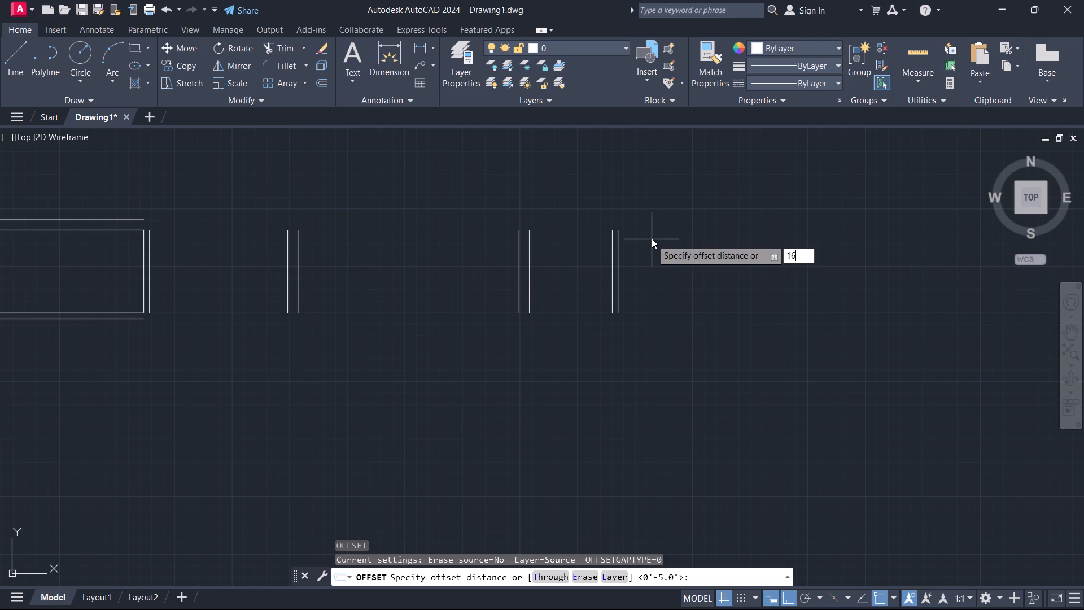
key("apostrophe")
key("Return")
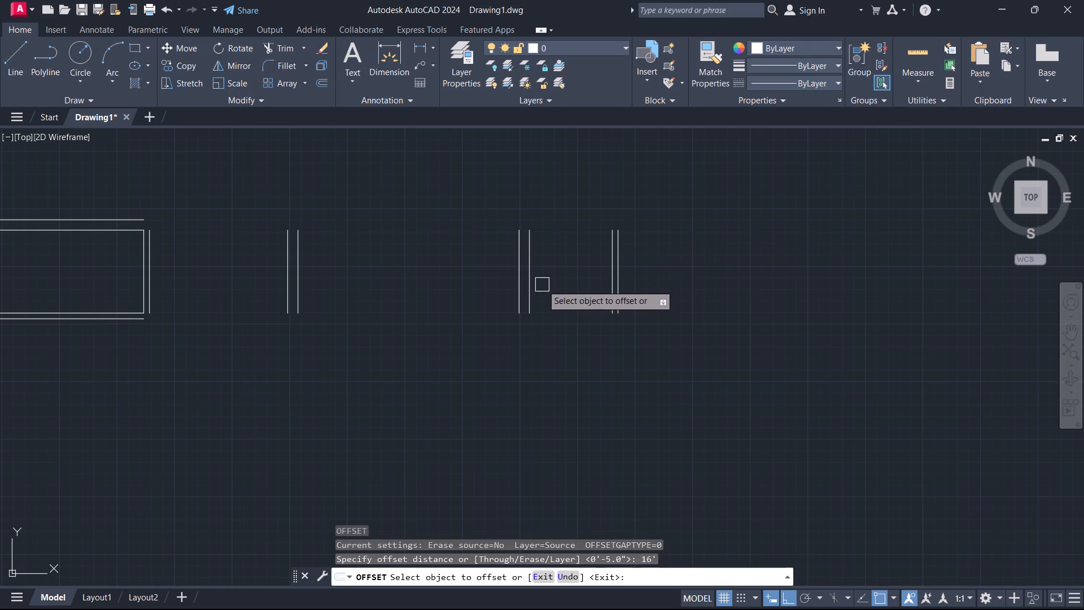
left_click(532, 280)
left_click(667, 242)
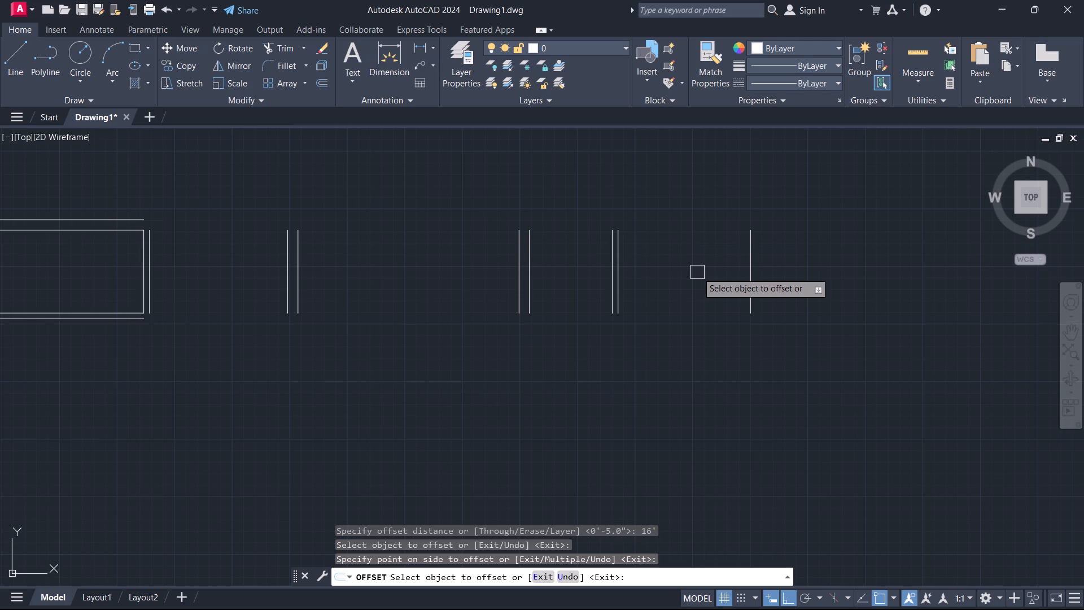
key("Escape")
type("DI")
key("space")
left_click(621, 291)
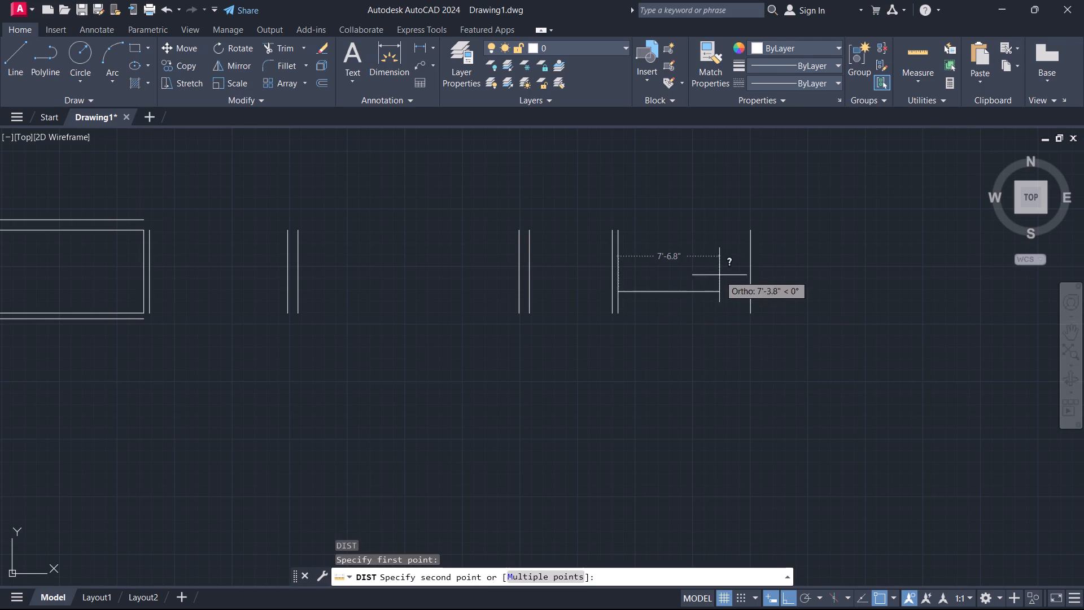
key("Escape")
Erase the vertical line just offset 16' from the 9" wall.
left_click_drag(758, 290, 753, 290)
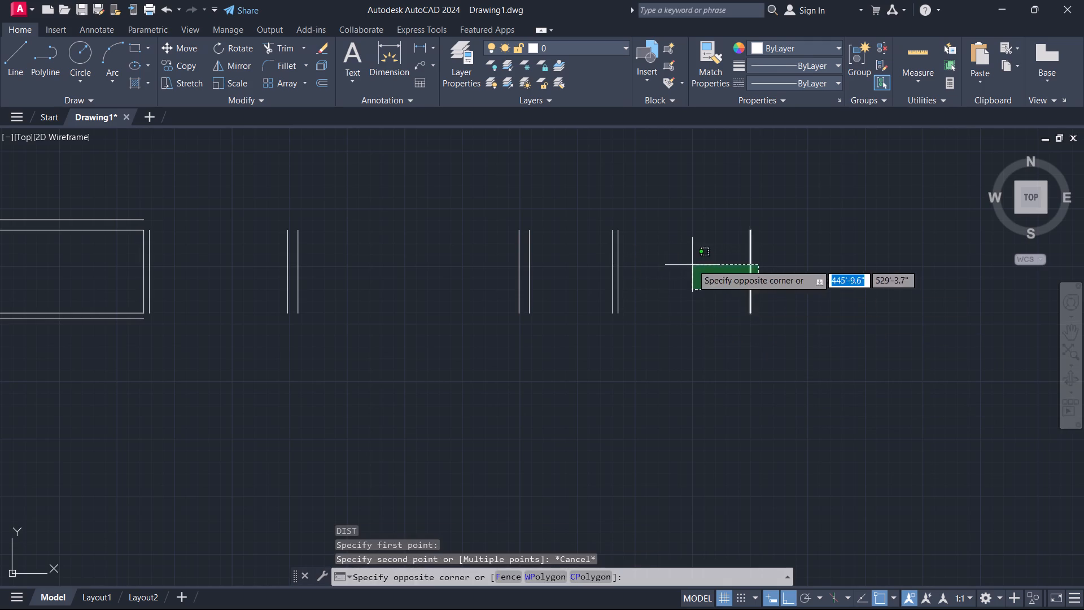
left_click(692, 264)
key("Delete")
Offset the outer line of the 6' room's 5" wall 16' to the right for the next room.
key("o")
key("space")
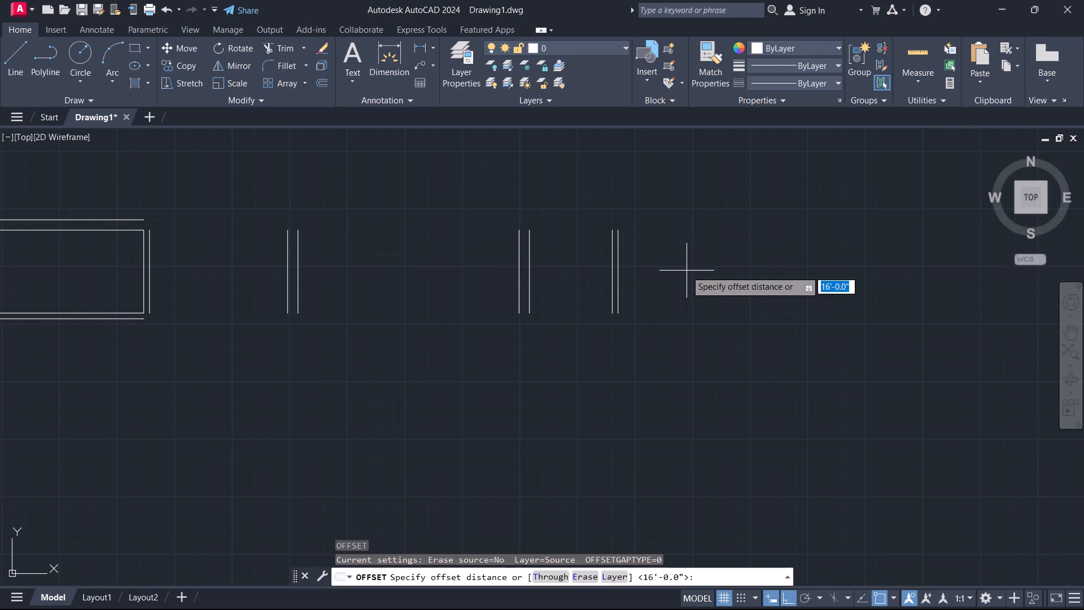
key("1")
key("6")
key("apostrophe")
key("Return")
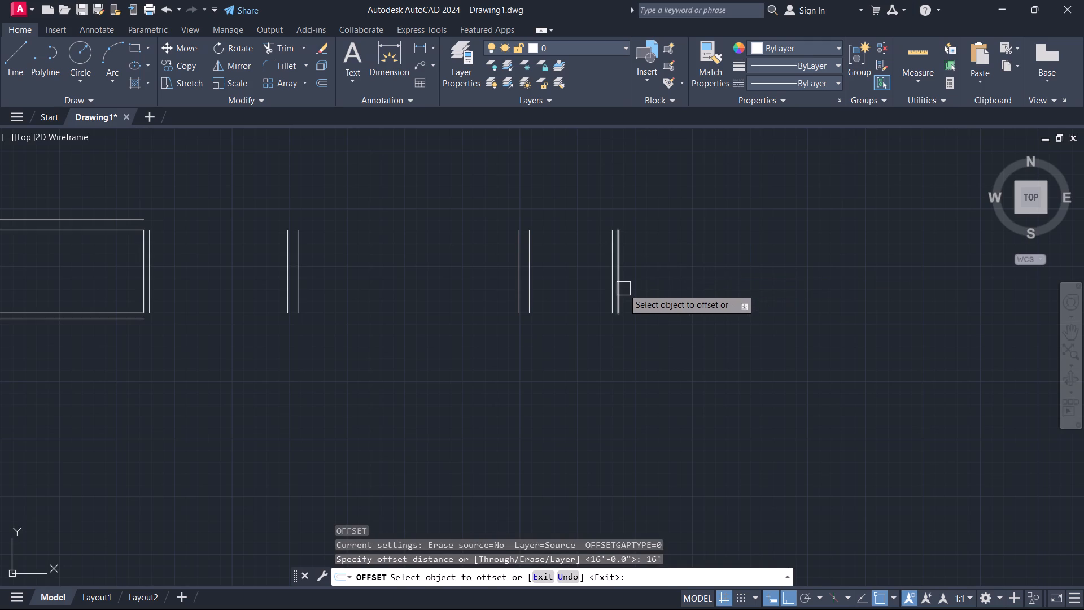
left_click(623, 289)
left_click(681, 289)
key("Escape")
Offset the outer line of the first room's lower wall 10' downward for the room below.
scroll(683, 336, "down", 1)
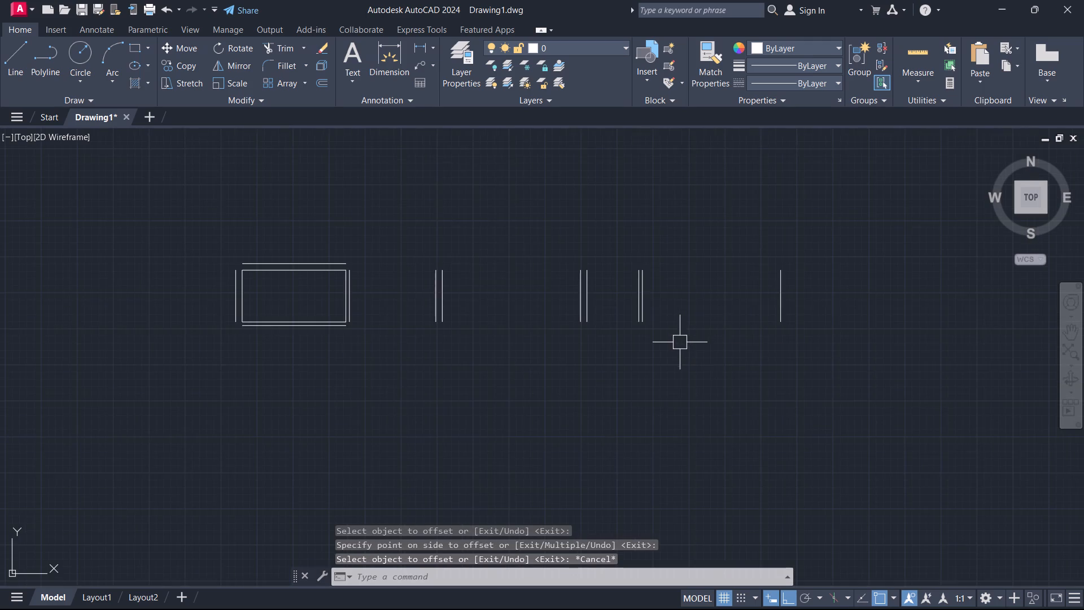
middle_click_drag(680, 342, 720, 307)
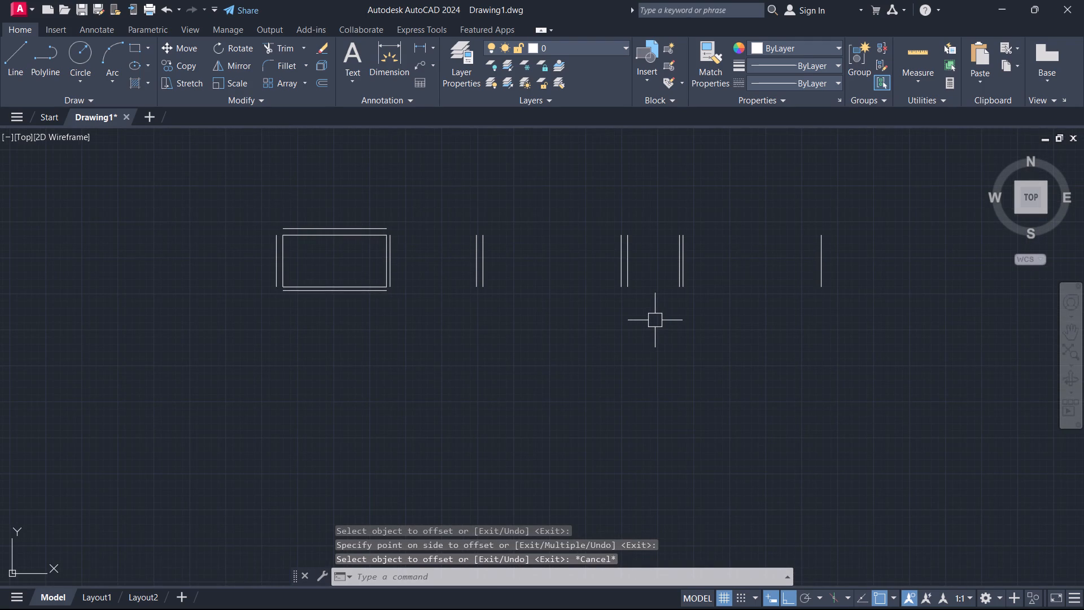
middle_click_drag(530, 360, 733, 268)
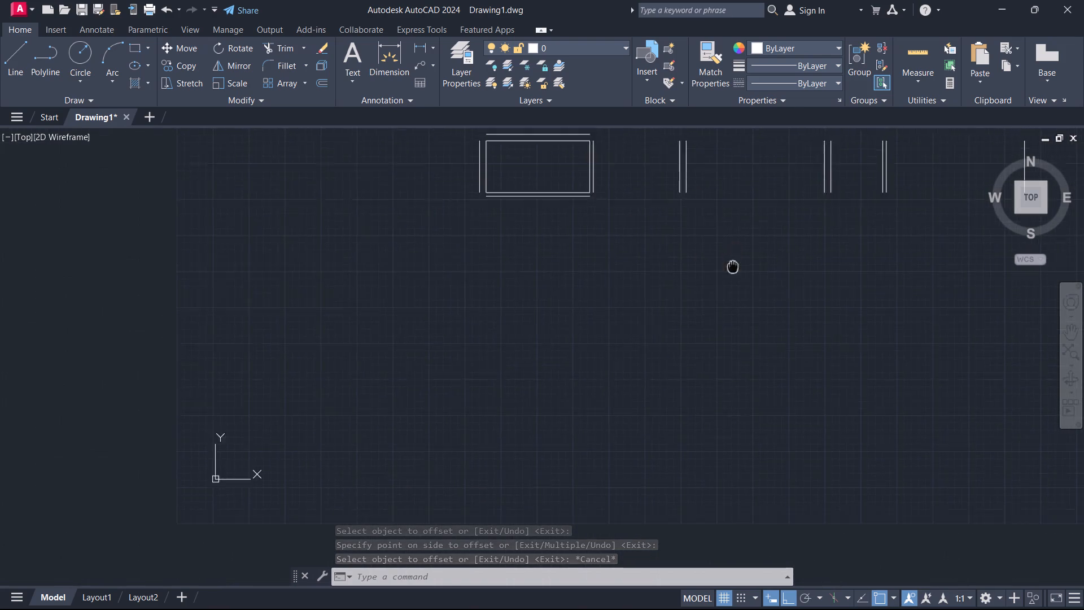
middle_click_drag(733, 268, 736, 292)
scroll(494, 257, "up", 1)
key("o")
key("space")
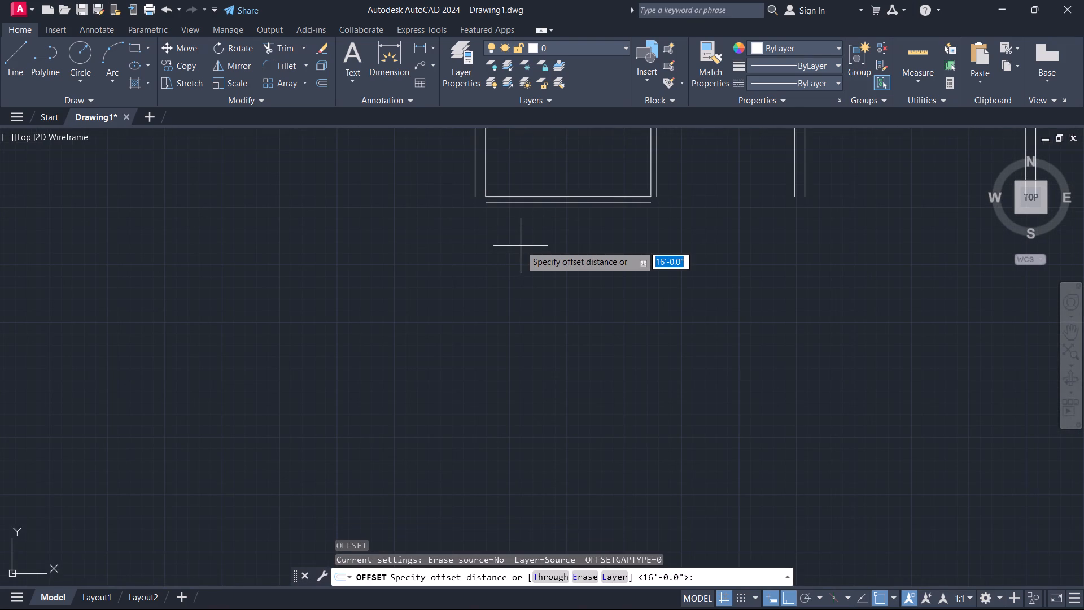
key("1")
type("0'")
key("Return")
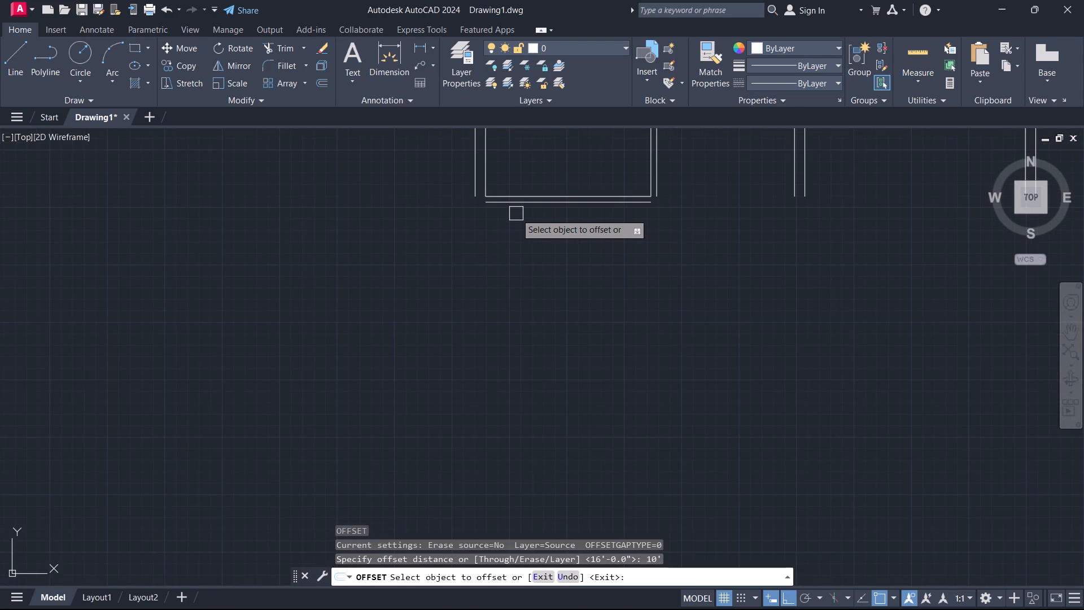
left_click(519, 206)
left_click(533, 262)
key("Escape")
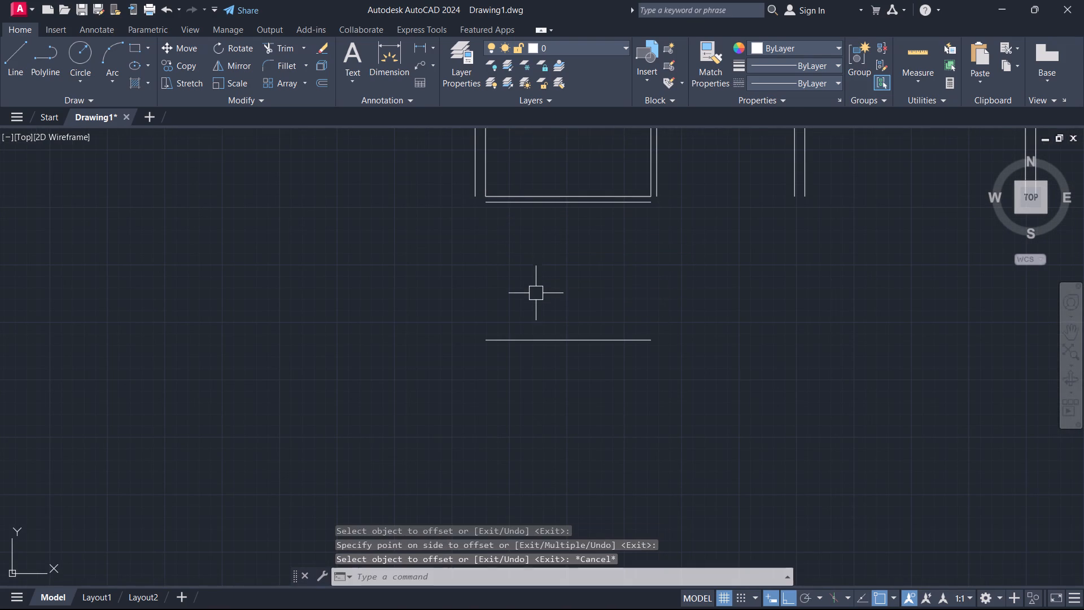
Fillet the first room's inner left wall line with the new lower horizontal line at zero radius to form the corner.
key("f")
key("space")
scroll(492, 200, "up", 2)
left_click(477, 169)
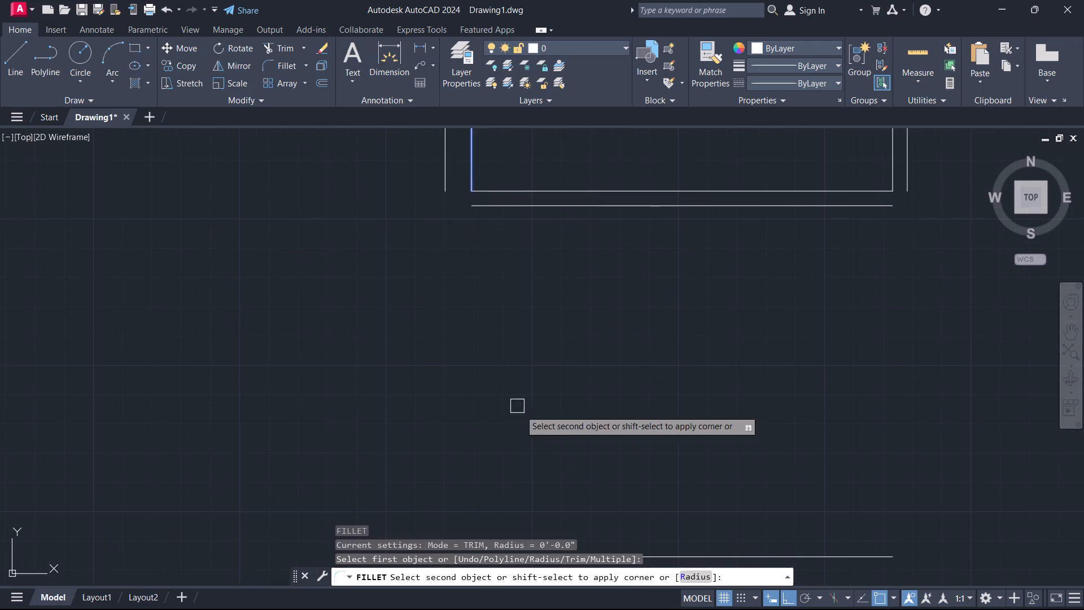
scroll(577, 398, "down", 2)
middle_click_drag(576, 391, 613, 269)
left_click(634, 335)
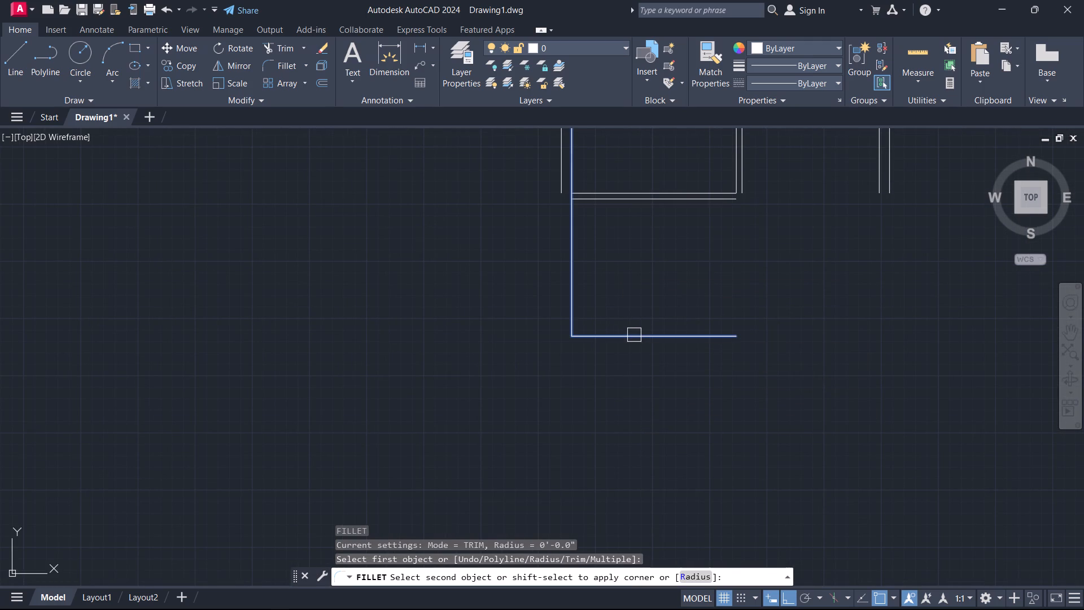
key("Escape")
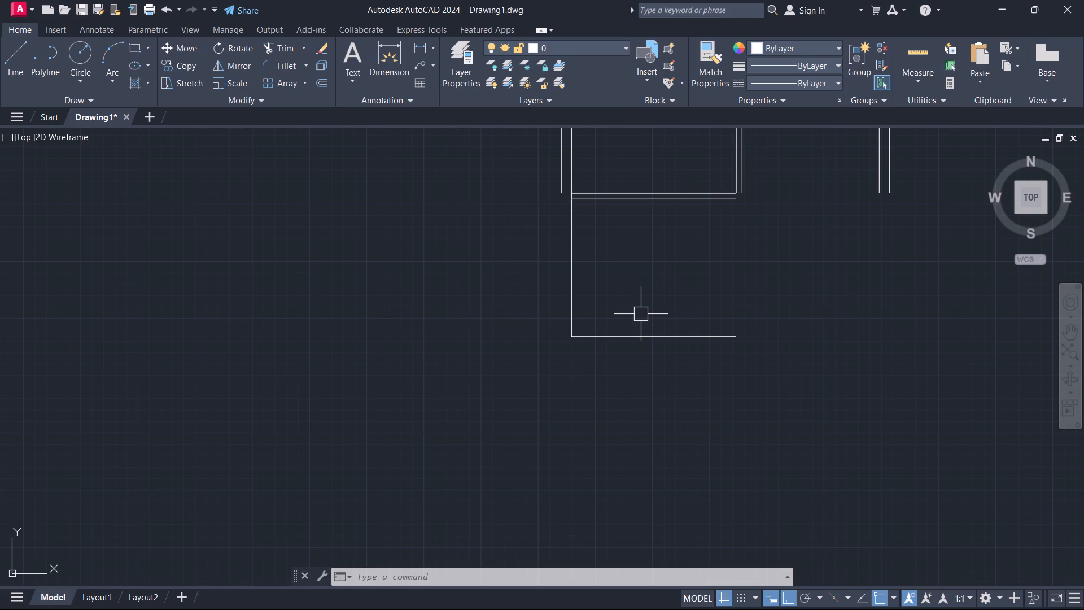
Trim the piece of the extended left wall line between the two horizontal wall lines separating the first room and the room below.
middle_click_drag(648, 257, 661, 335)
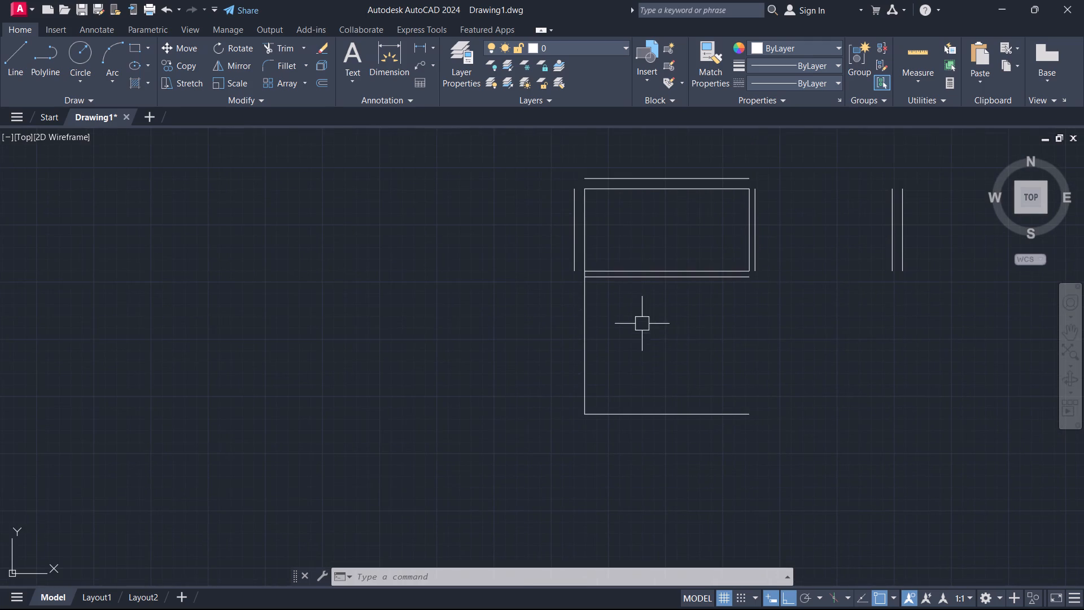
scroll(623, 298, "up", 2)
type("TR")
key("space")
scroll(591, 236, "up", 1)
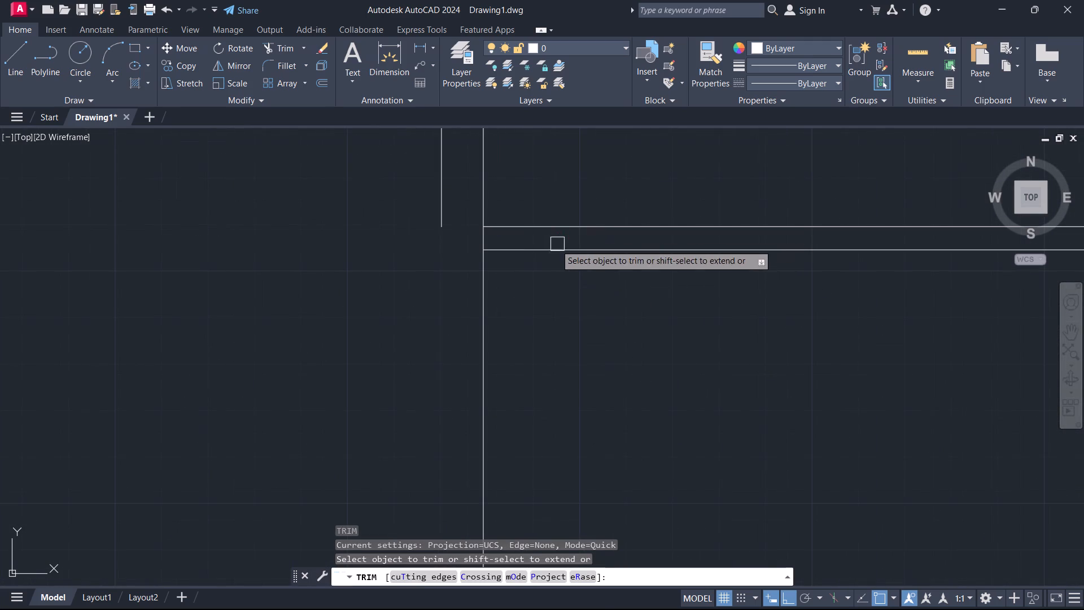
left_click(502, 237)
left_click(445, 247)
key("Escape")
scroll(451, 245, "down", 2)
middle_click_drag(481, 286, 438, 249)
scroll(438, 249, "down", 1)
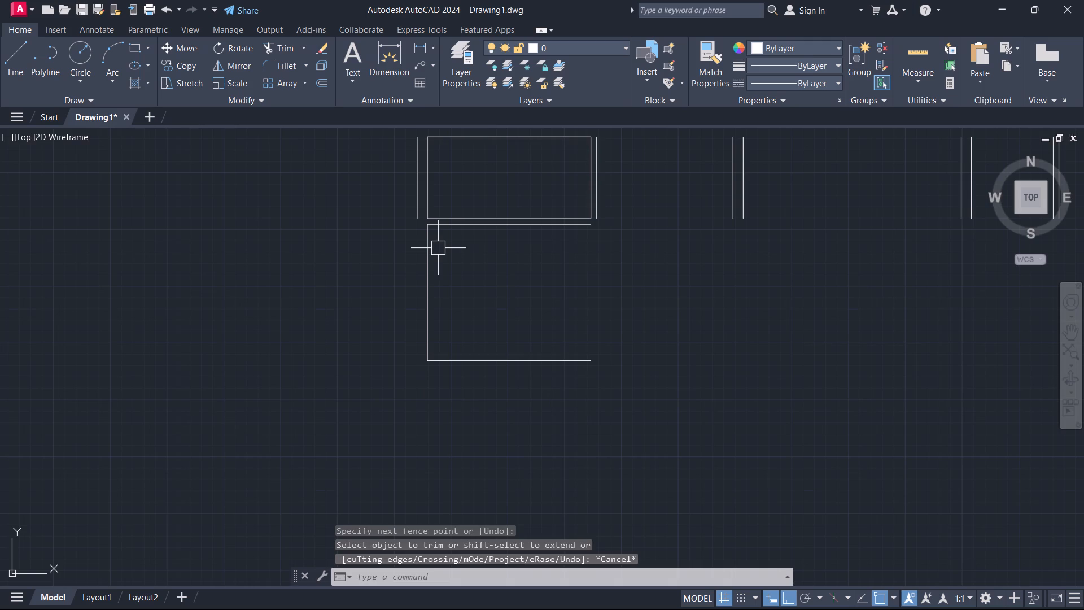
middle_click_drag(530, 243, 489, 271)
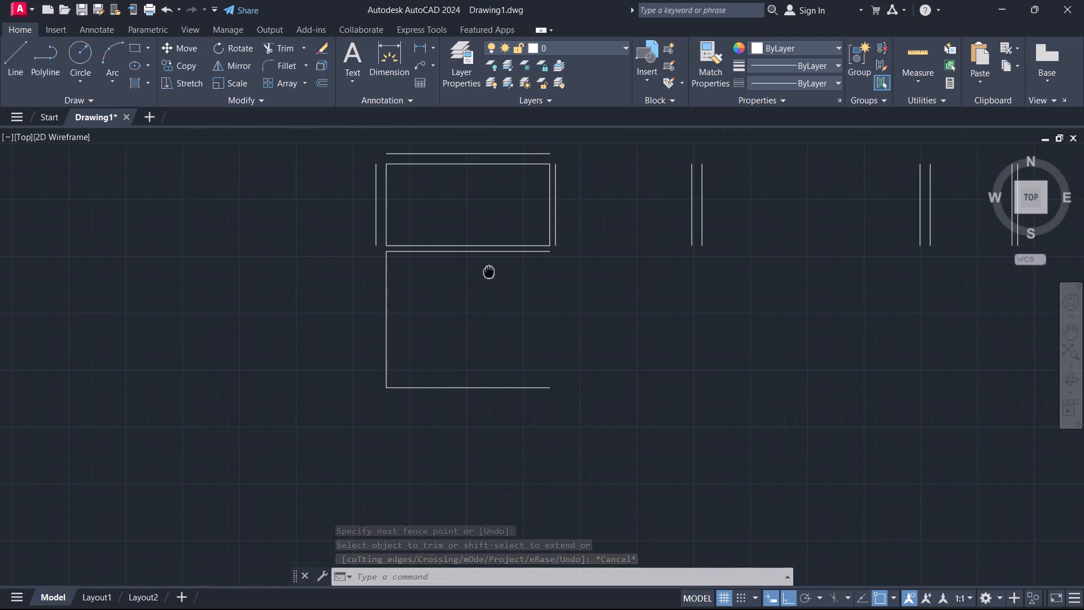
Offset the lower room's left wall line 10' to the right, into the room.
middle_click_drag(489, 271, 488, 272)
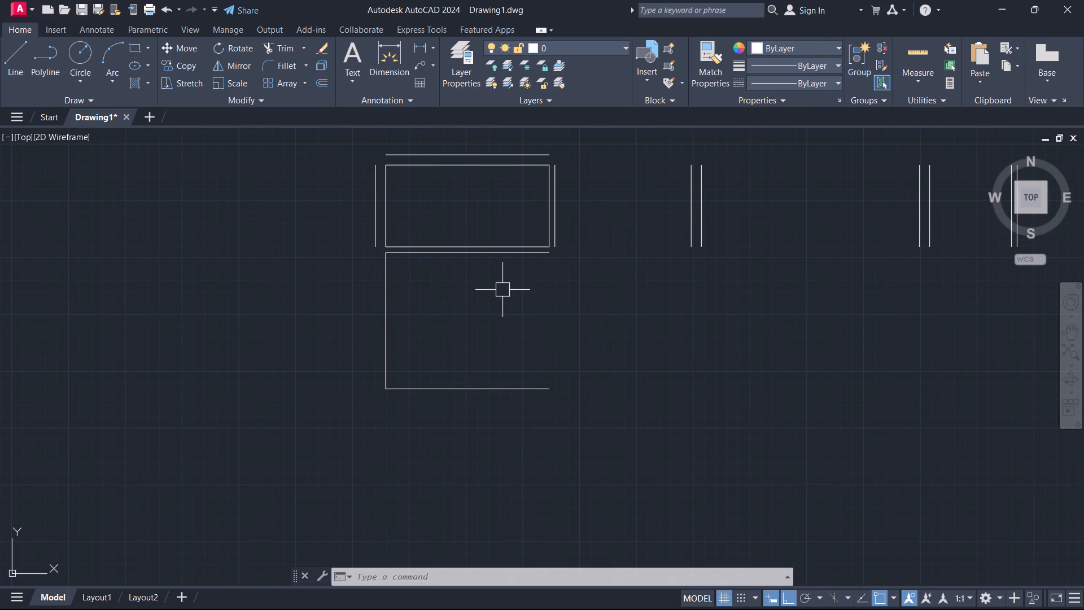
type("O")
key("space")
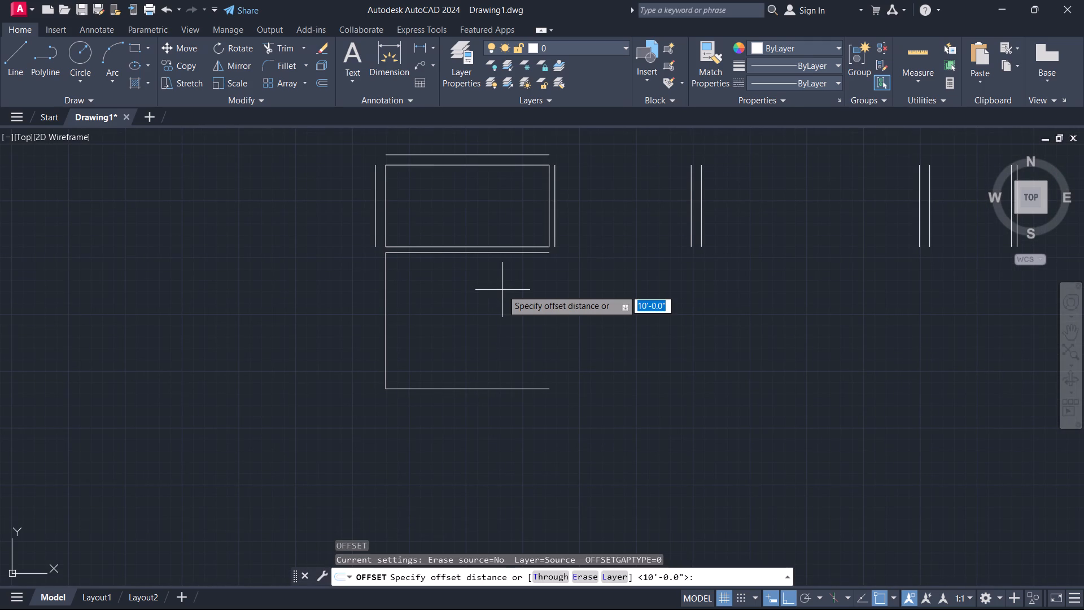
key("1")
key("0")
key("apostrophe")
key("Return")
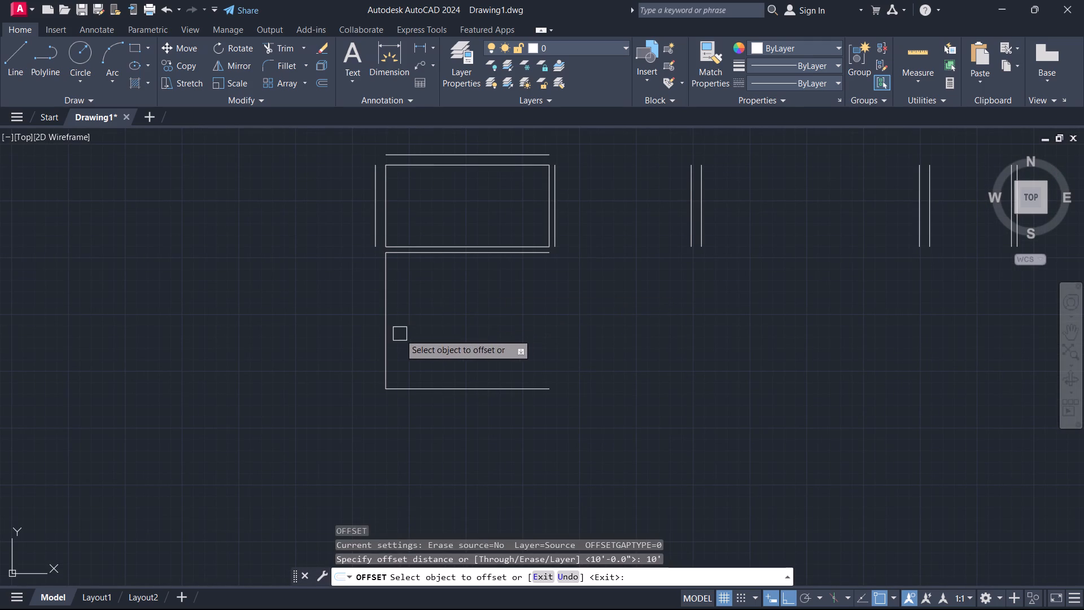
left_click(392, 332)
left_click(458, 325)
key("Escape")
Offset the lower room's new right wall line 5" to the right for the partition thickness.
key("o")
key("space")
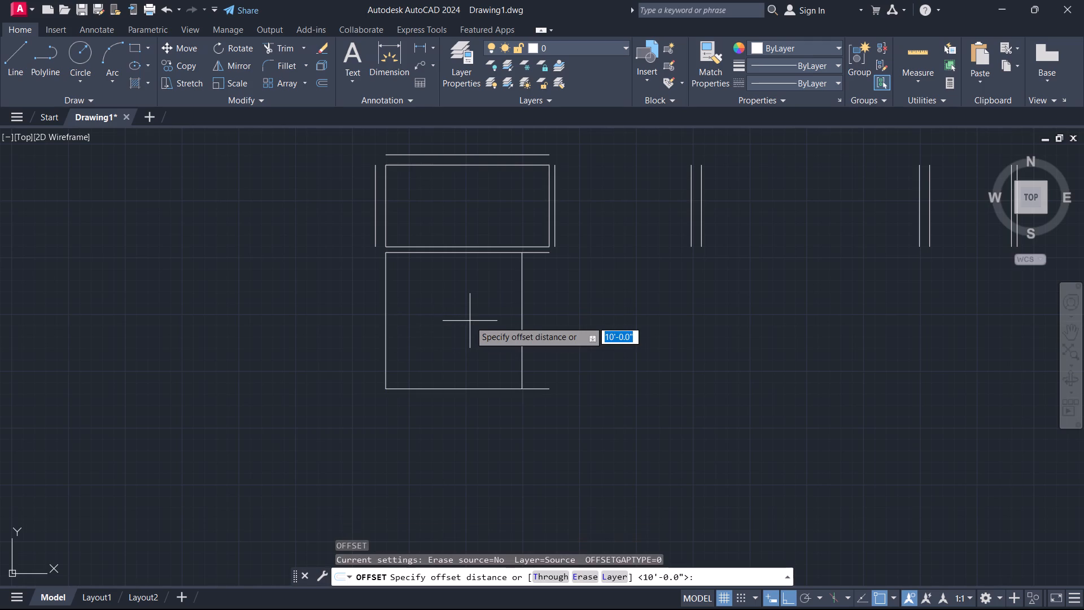
key("5")
key("Return")
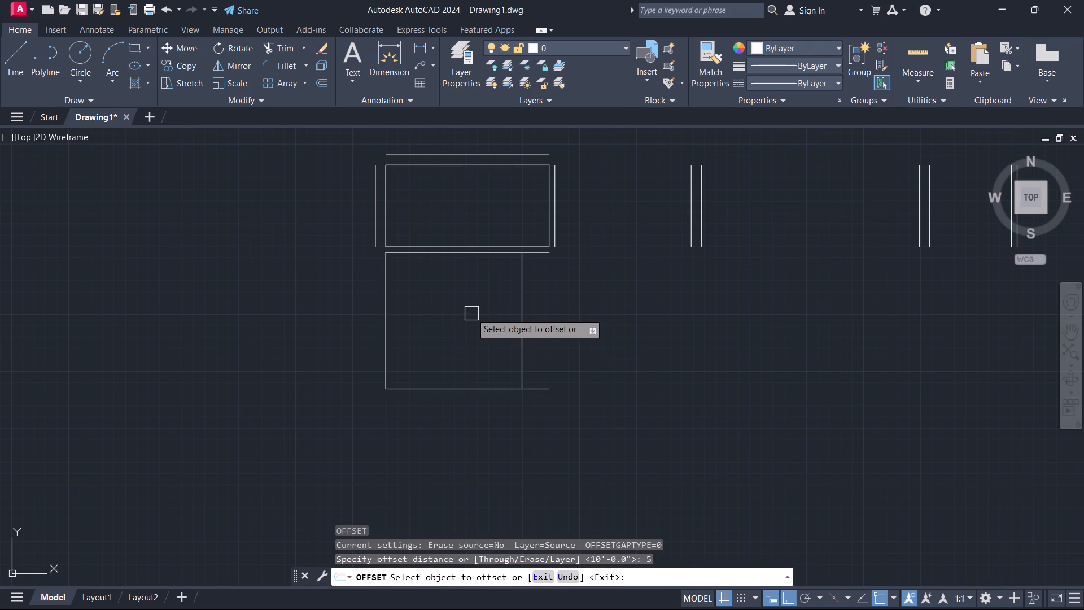
left_click(523, 341)
left_click(565, 332)
key("Escape")
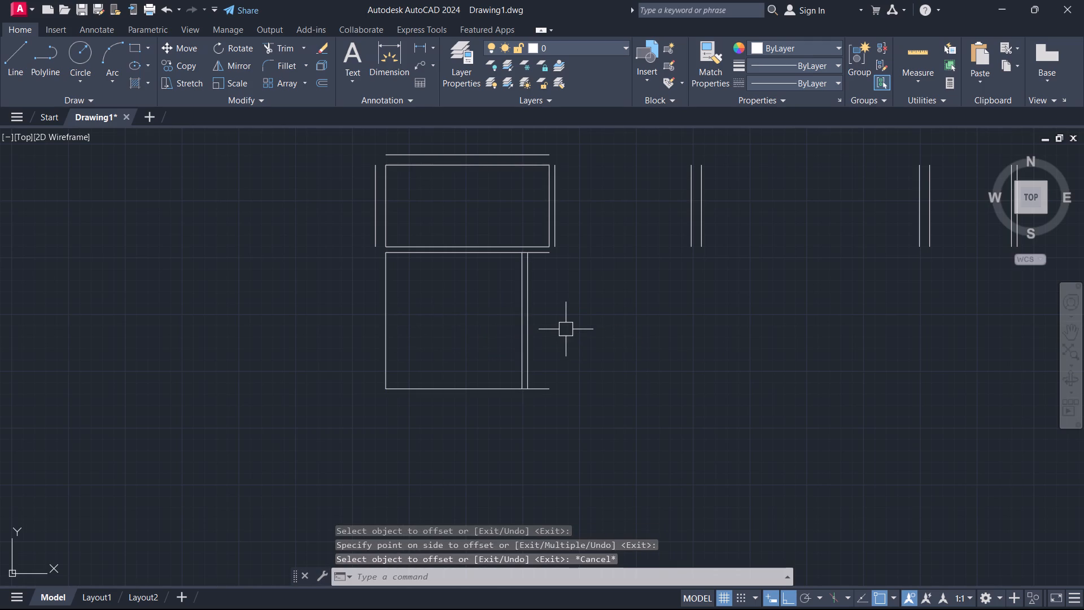
Trim the piece of the lower room's upper wall line between the two 5" partition lines.
type("TR")
key("space")
scroll(516, 216, "up", 1)
scroll(537, 312, "up", 1)
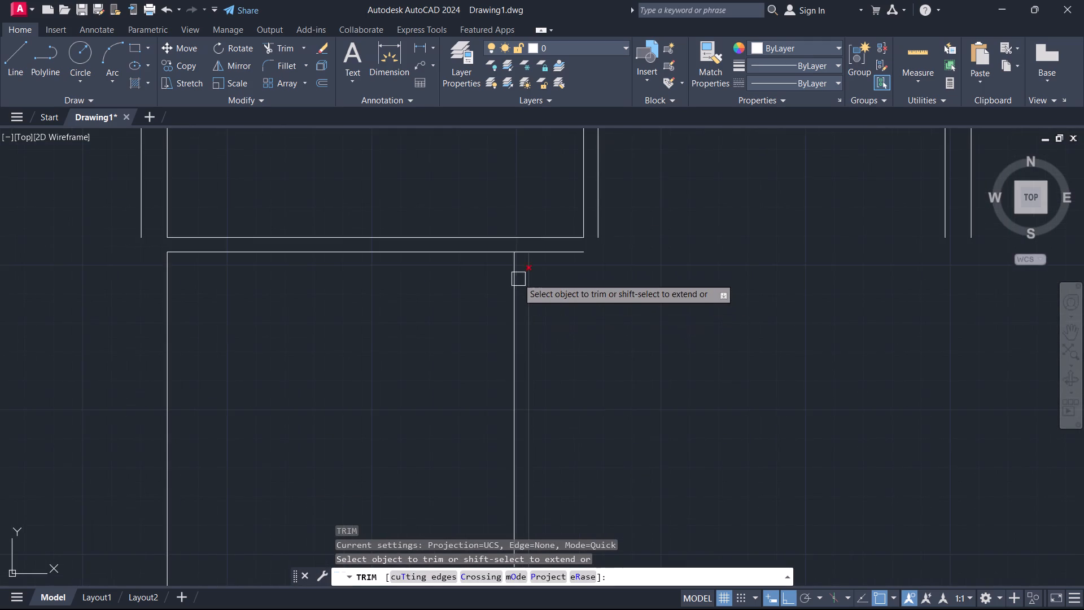
scroll(514, 268, "up", 2)
left_click(525, 231)
scroll(528, 259, "down", 3)
key("Escape")
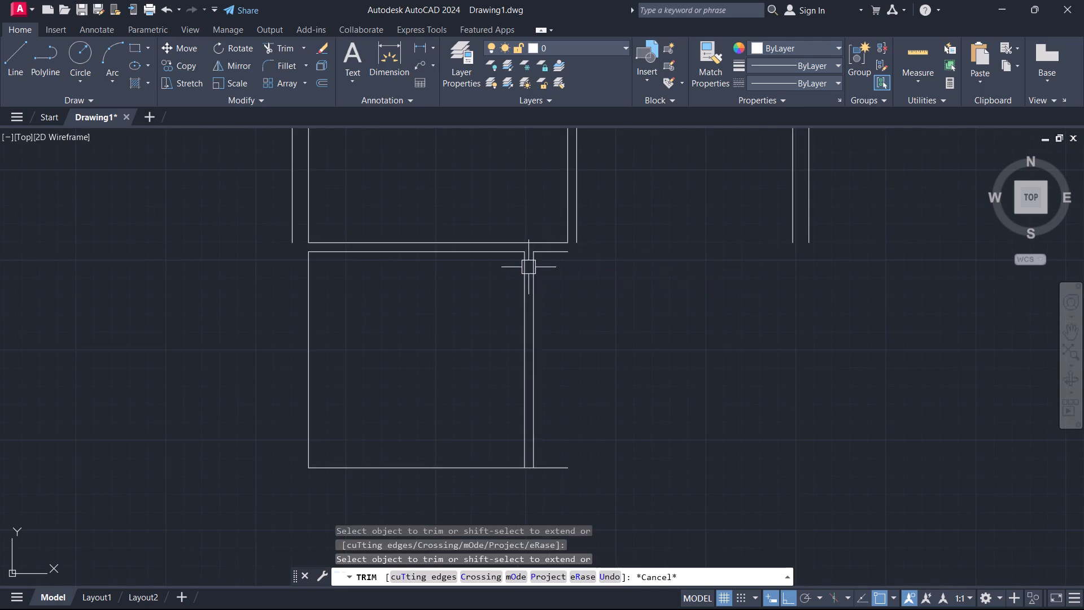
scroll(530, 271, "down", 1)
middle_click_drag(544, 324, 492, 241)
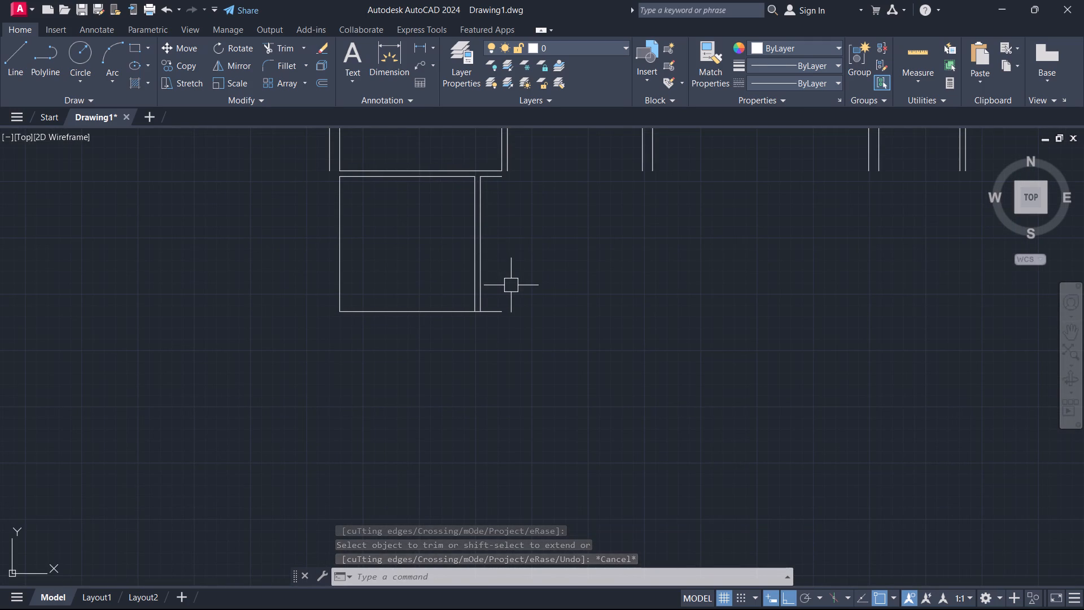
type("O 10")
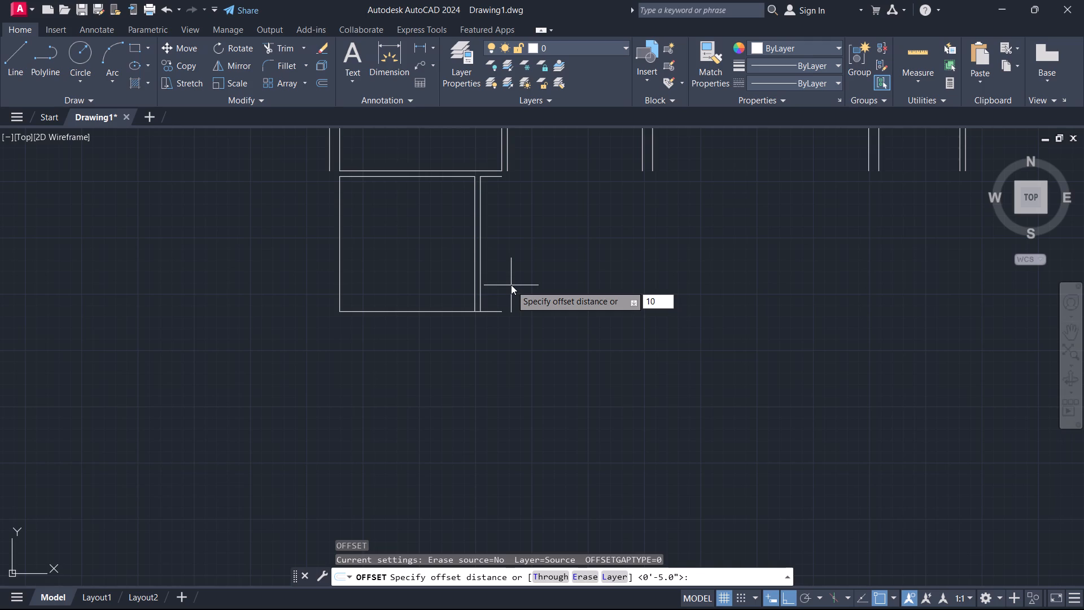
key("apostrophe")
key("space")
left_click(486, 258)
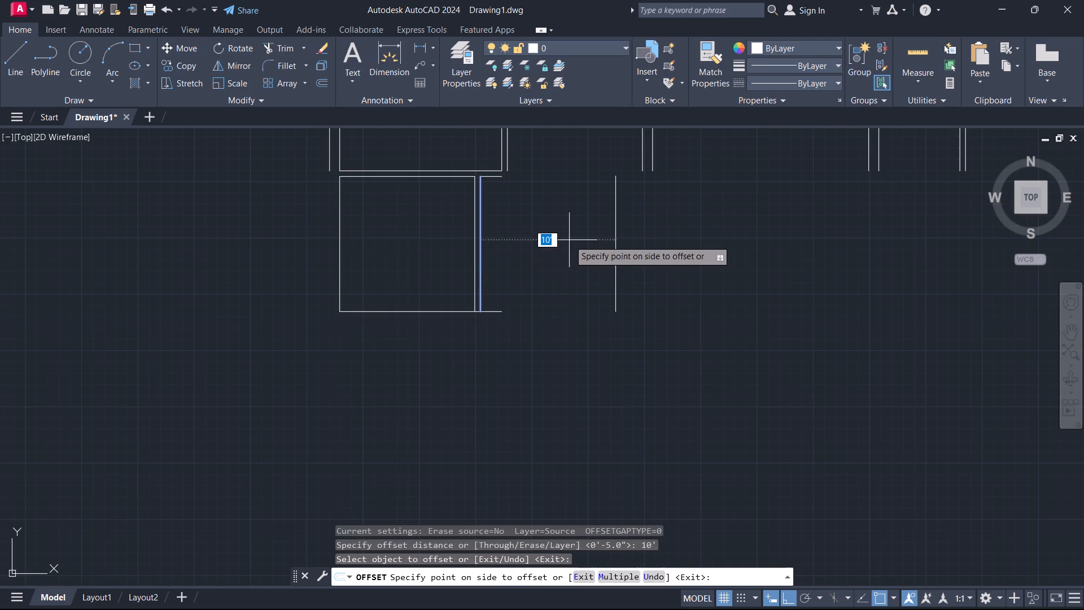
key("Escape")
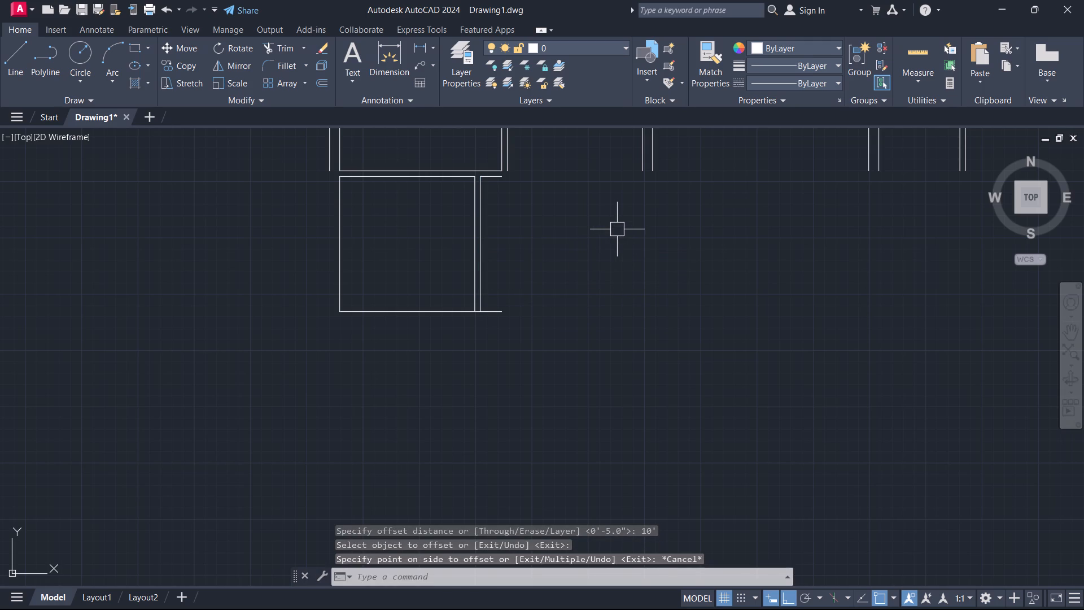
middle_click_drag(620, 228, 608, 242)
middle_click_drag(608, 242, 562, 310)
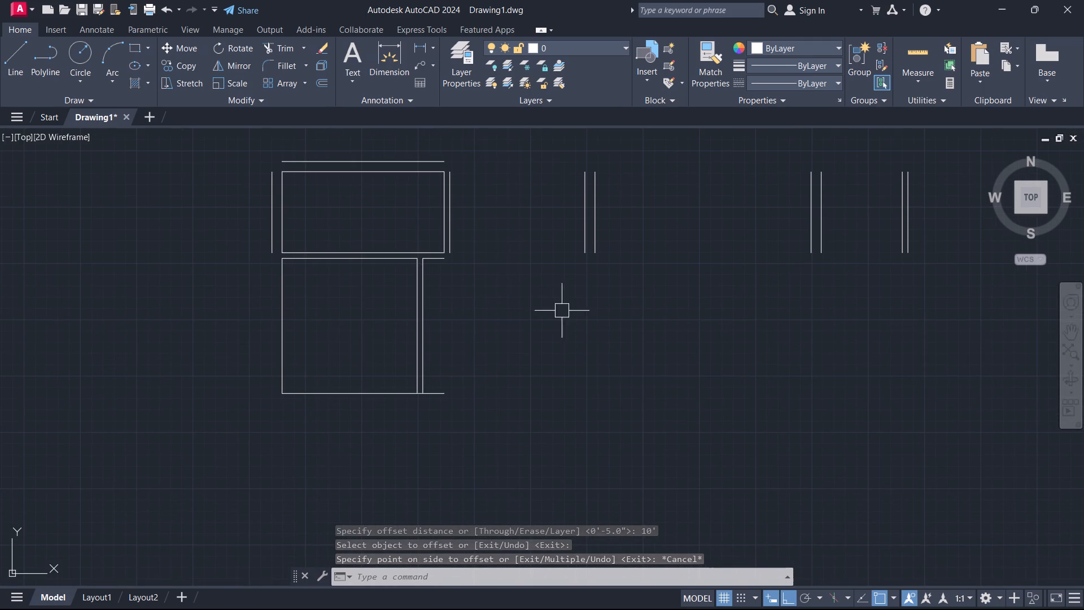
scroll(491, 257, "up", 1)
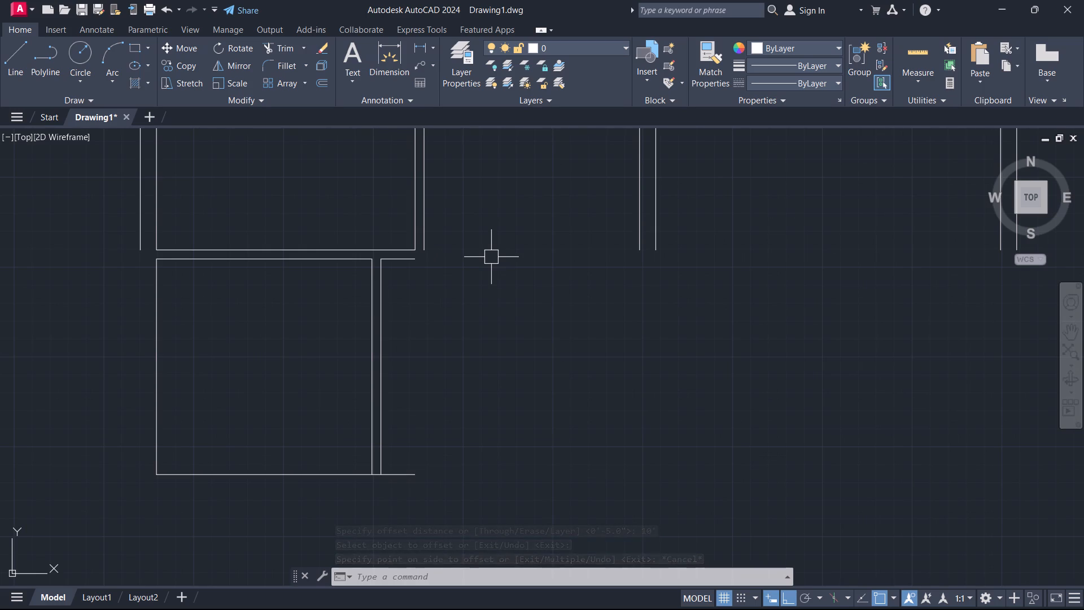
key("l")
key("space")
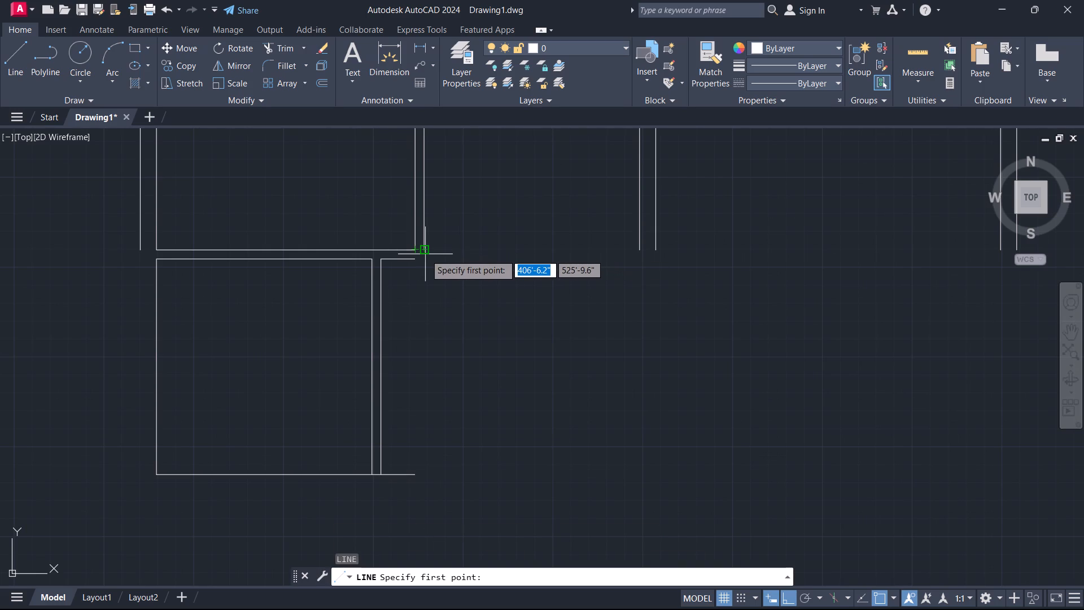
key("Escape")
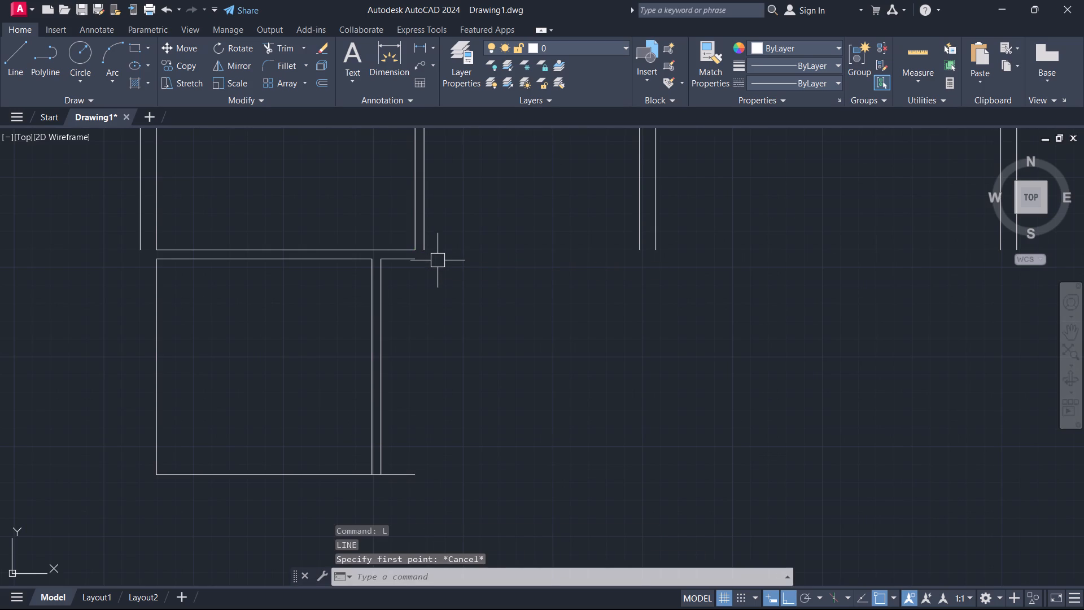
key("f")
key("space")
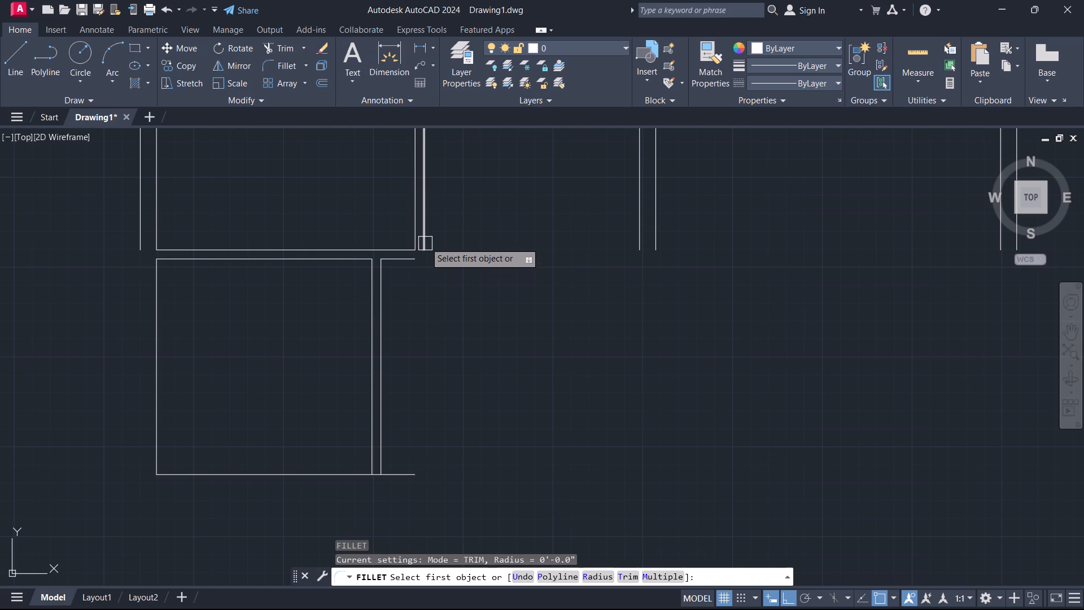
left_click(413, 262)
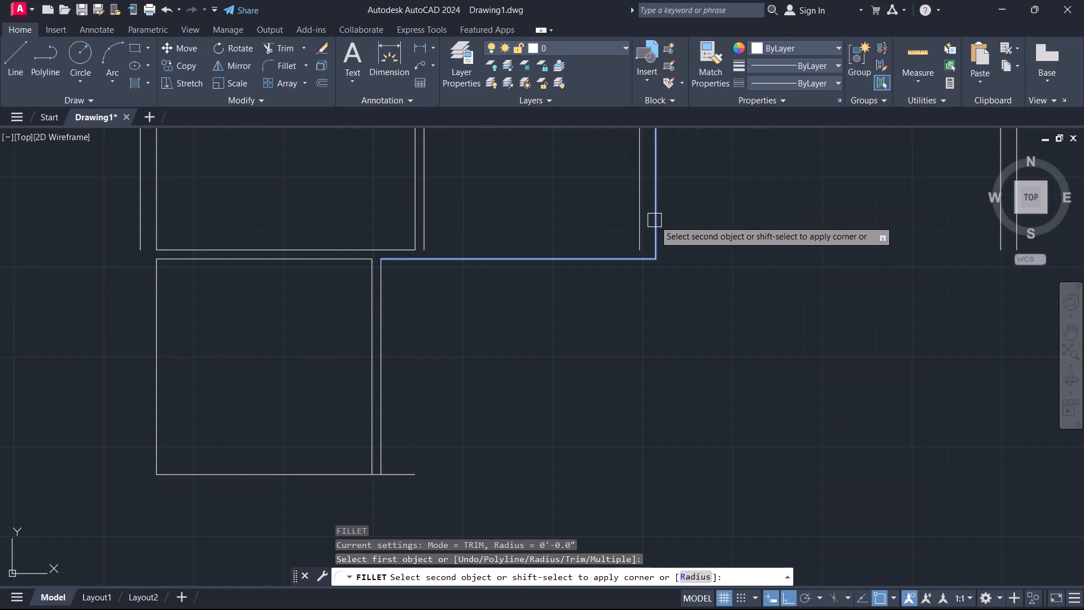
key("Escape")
Fillet the lower room's bottom wall line with the inner line of the next double wall to the right at zero radius.
key("space")
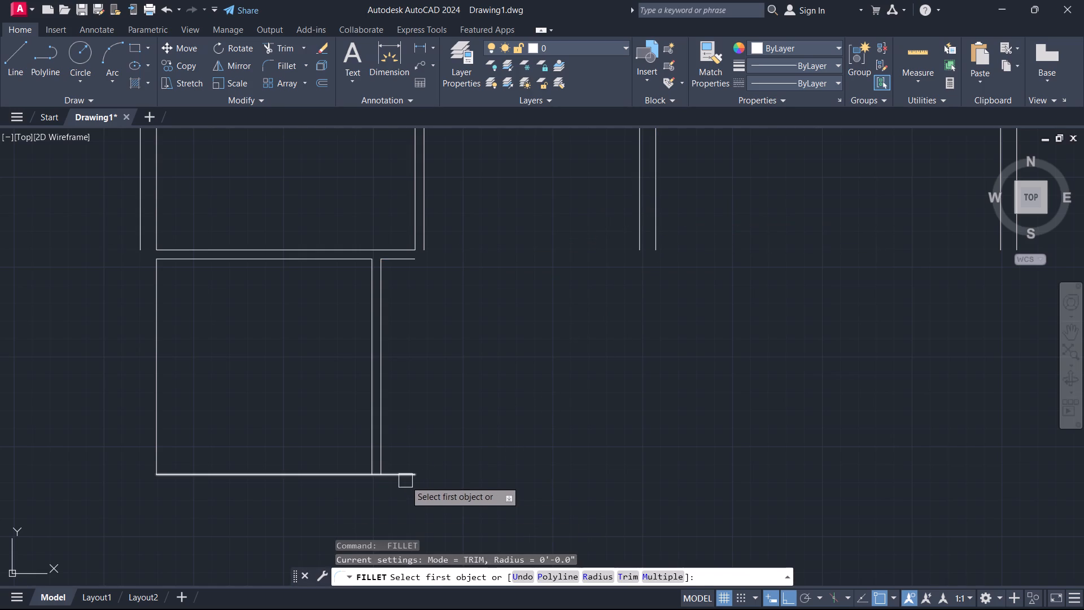
left_click(404, 474)
left_click(643, 229)
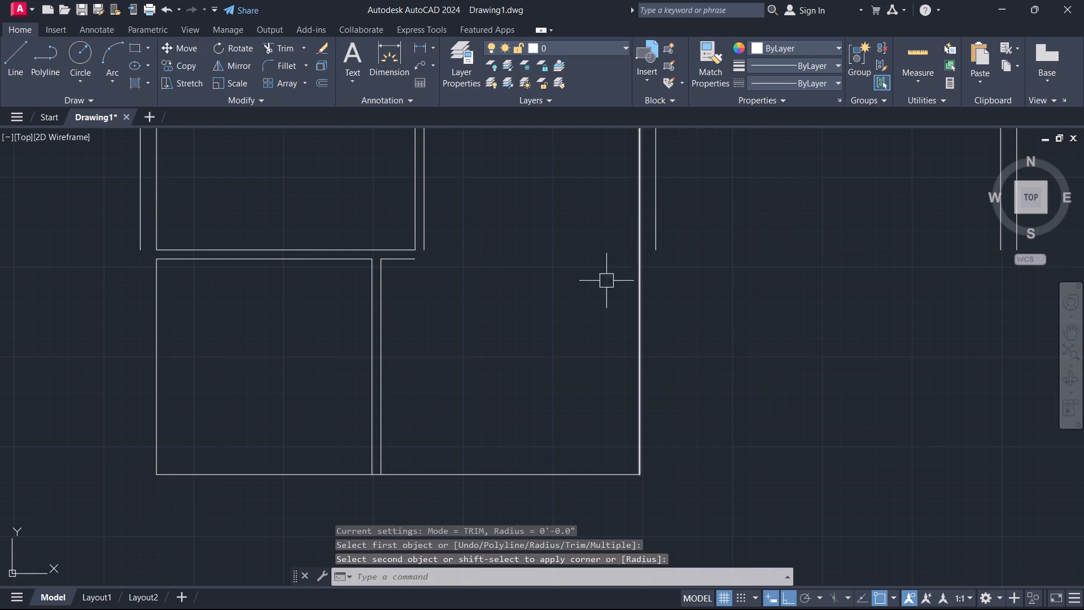
key("Escape")
Offset the extended bottom wall line of the lower rooms 9" downward for the outer wall thickness.
scroll(570, 322, "down", 1)
middle_click_drag(569, 322, 575, 288)
type("O")
key("space")
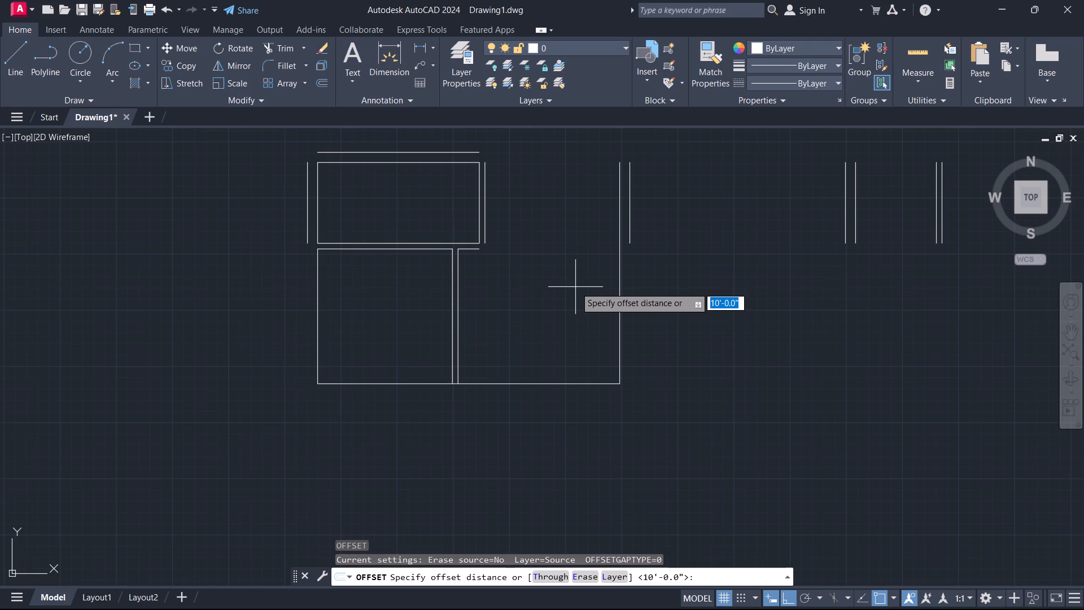
key("9")
key("Return")
left_click(525, 378)
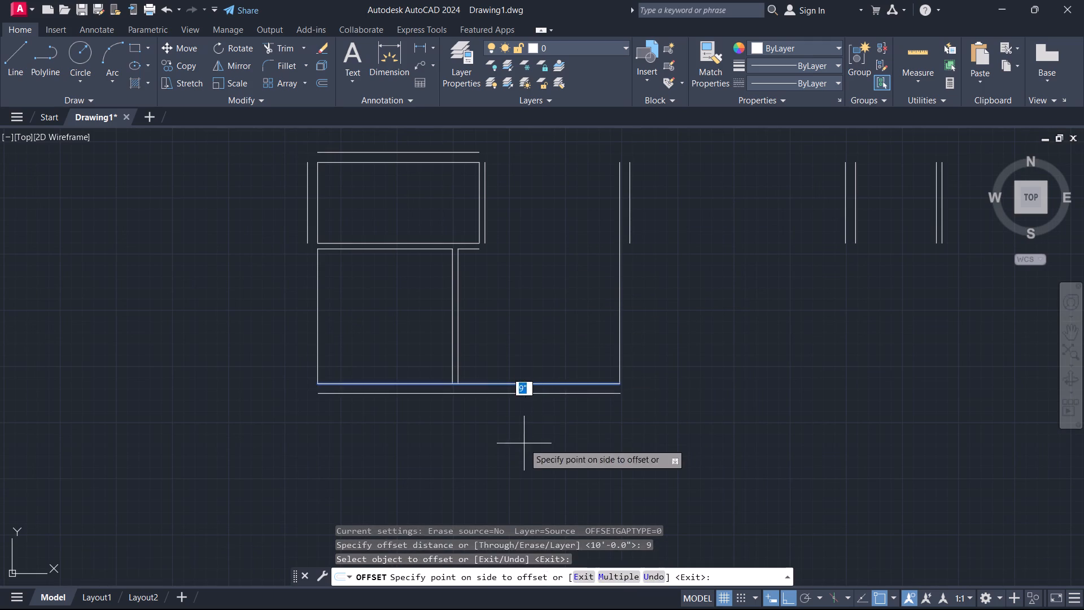
left_click(524, 444)
key("Escape")
Fillet the outer bottom wall line with the outer right and outer left wall lines at zero radius to form both lower corners.
key("f")
key("space")
left_click(534, 400)
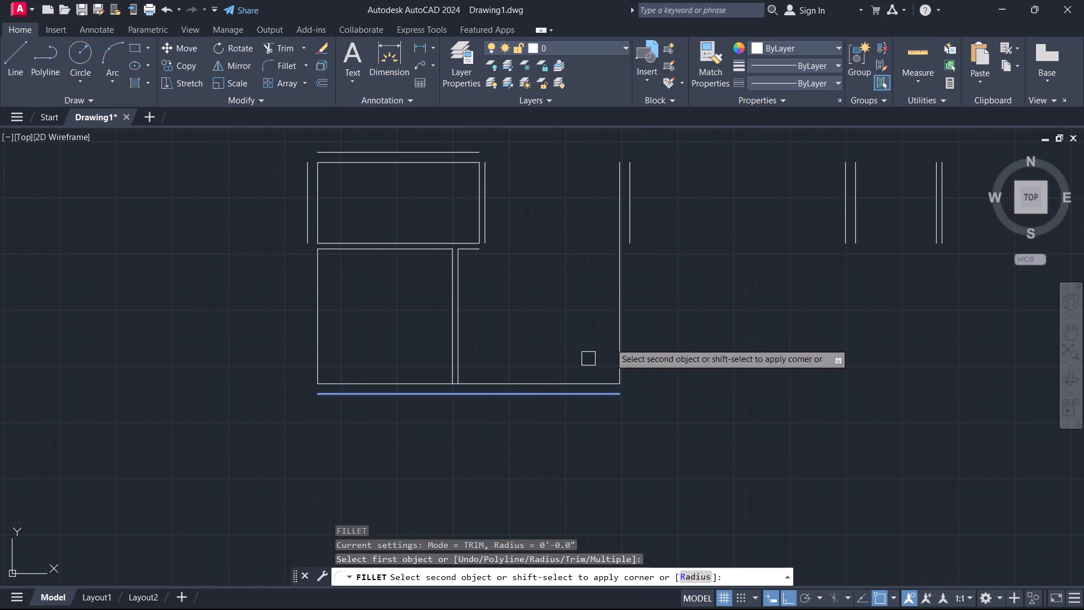
left_click(636, 221)
key("Escape")
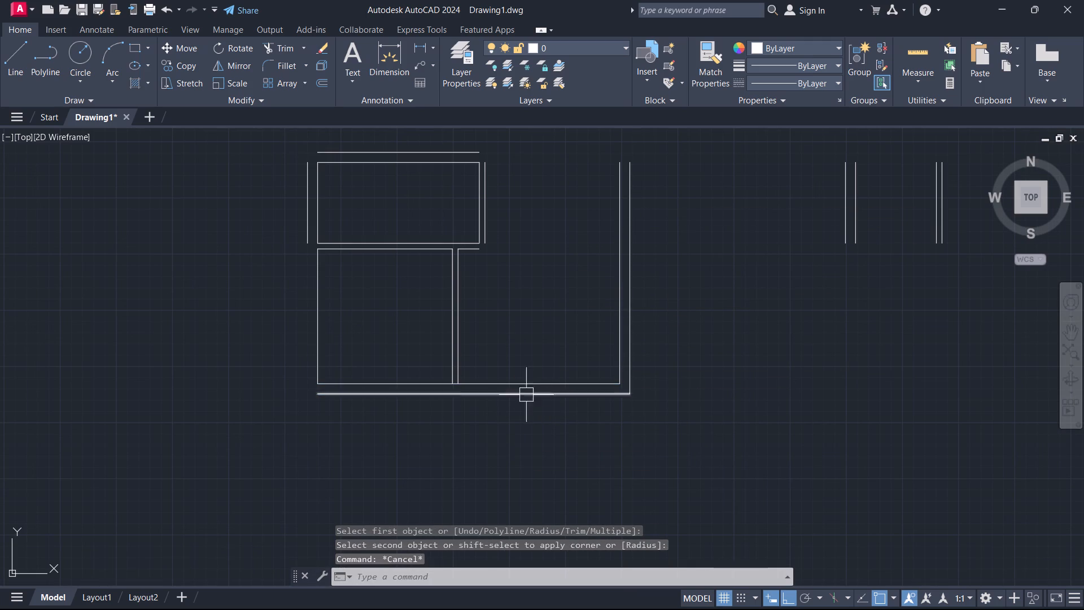
key("space")
left_click(353, 396)
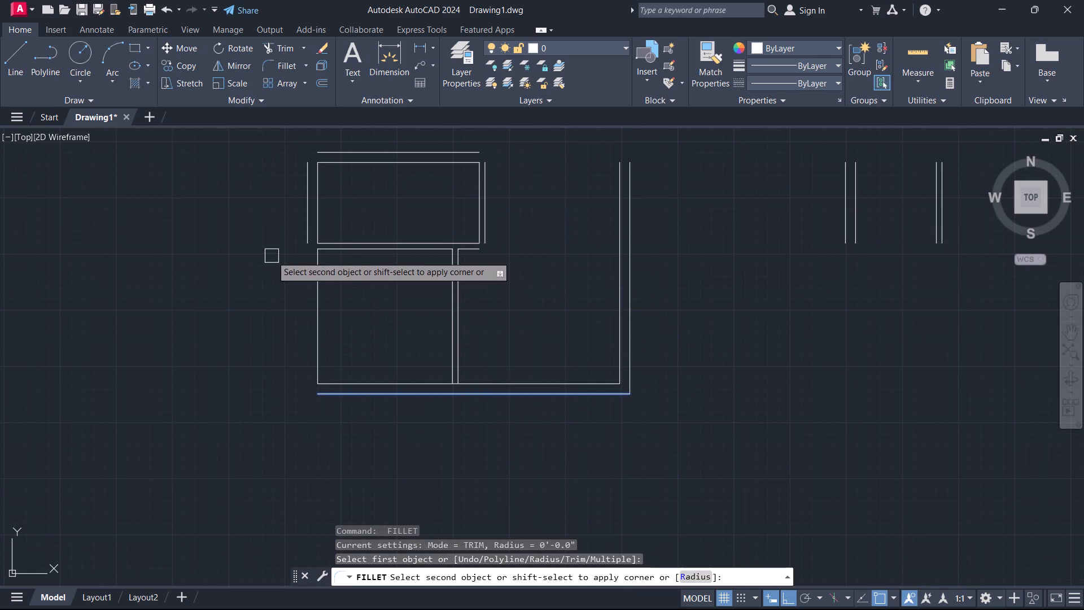
left_click(304, 220)
key("Escape")
Fillet the outer left wall line with the first room's outer top wall line at zero radius.
key("space")
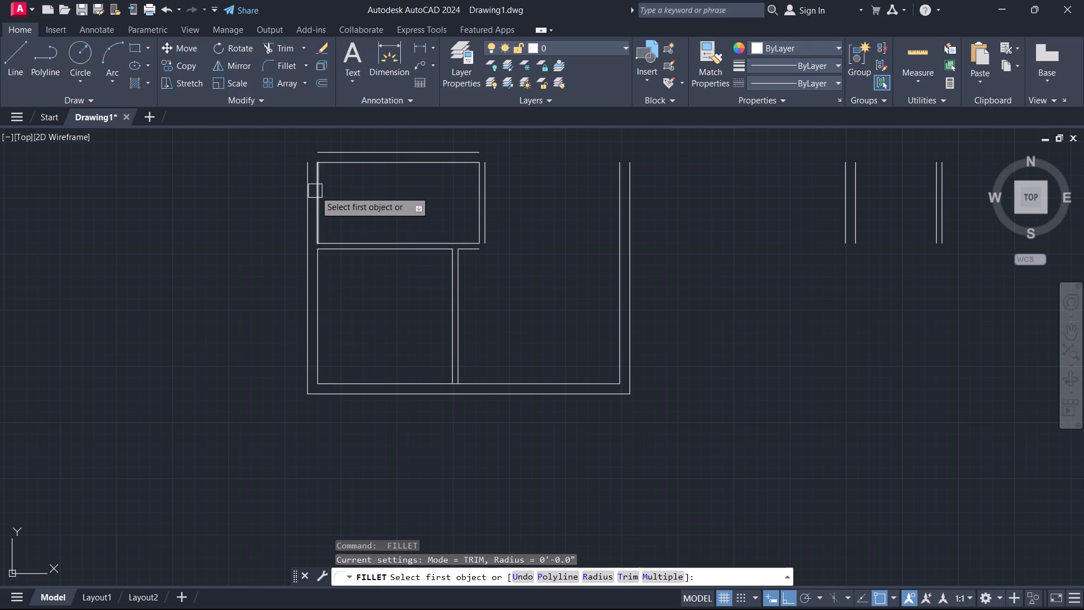
left_click(304, 183)
left_click(355, 148)
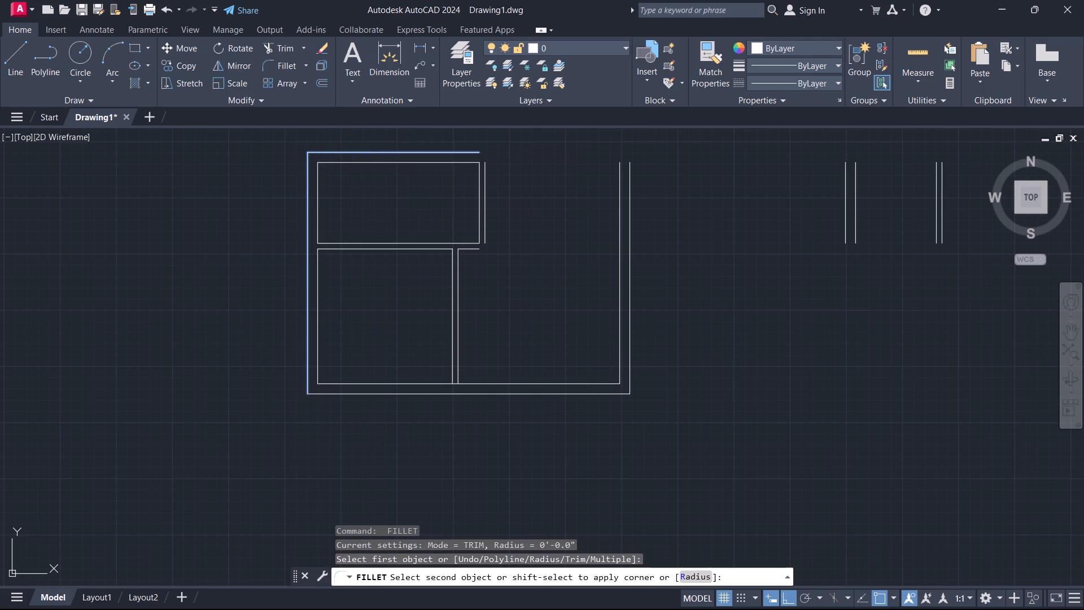
key("space")
key("Escape")
key("space")
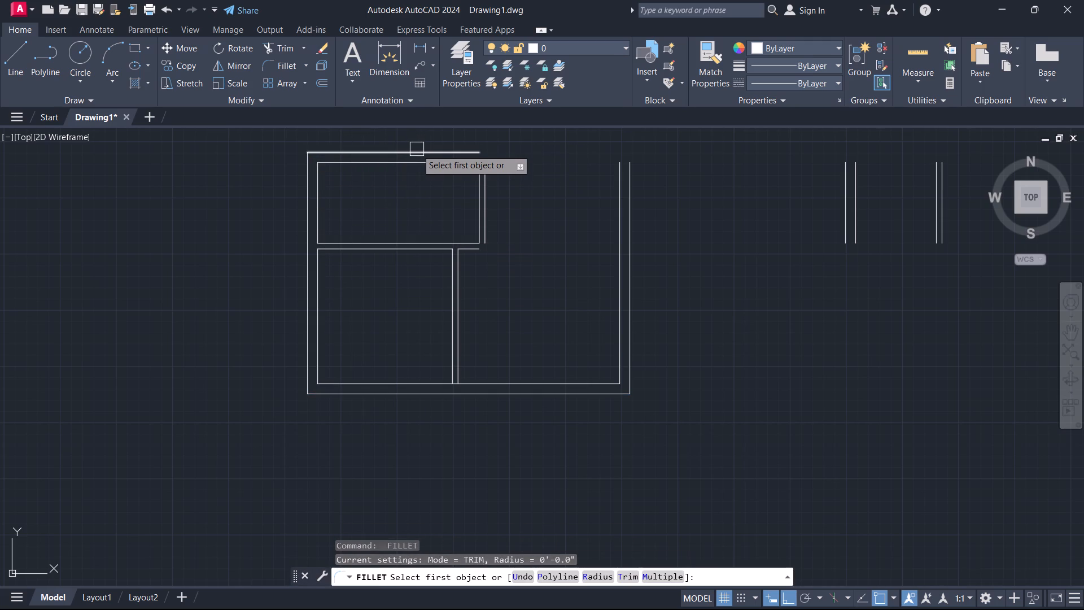
key("Escape")
Offset the plan's rightmost vertical line 9" to the right for the end wall thickness.
scroll(628, 239, "down", 1)
middle_click_drag(628, 239, 374, 302)
type("O")
key("space")
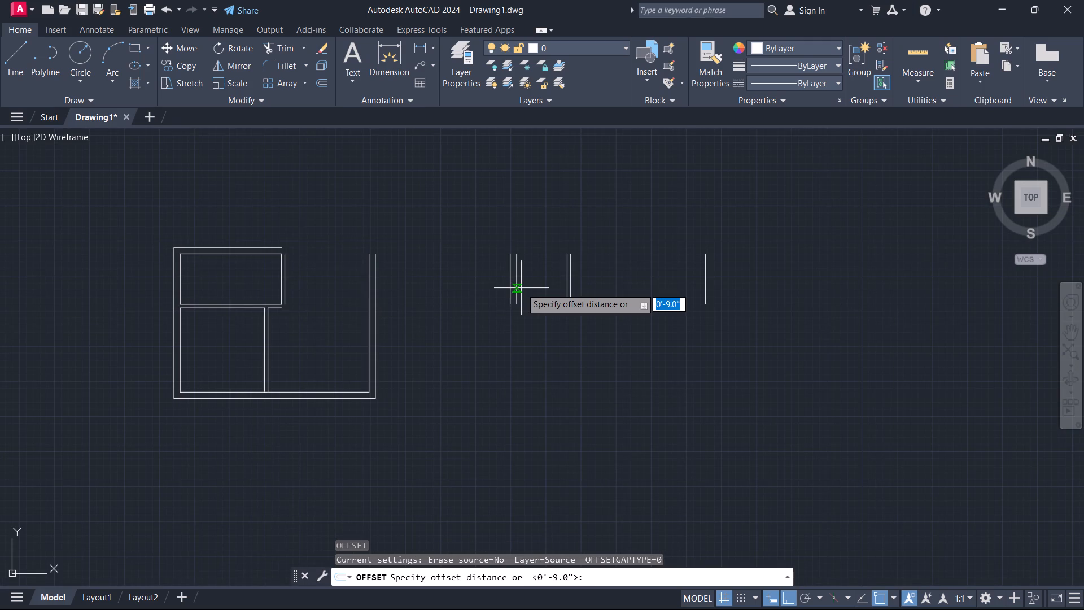
key("9")
key("Return")
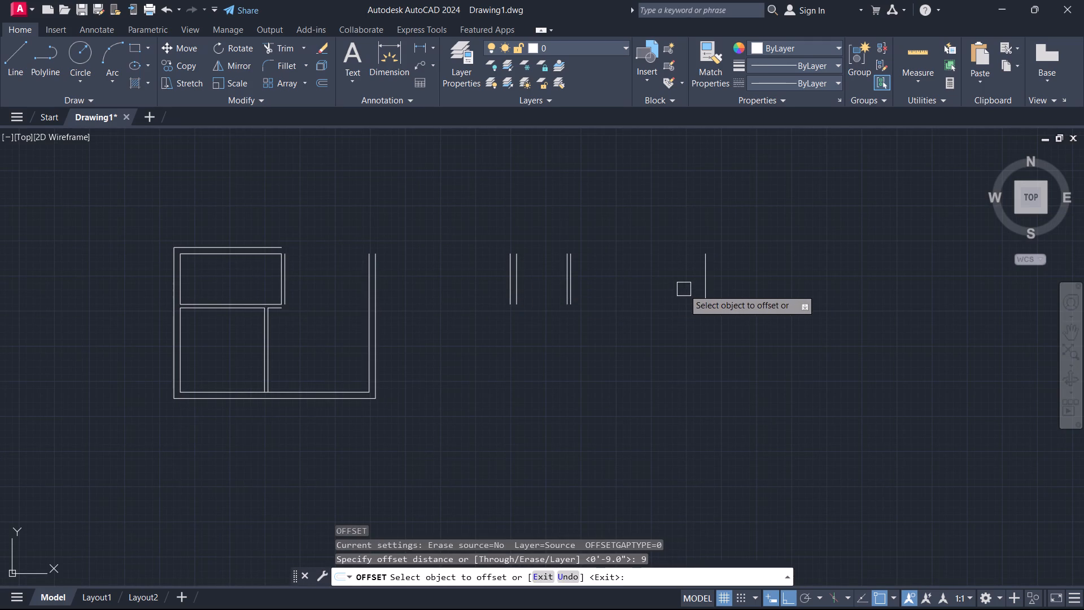
left_click(704, 282)
left_click(745, 276)
key("Escape")
key("space")
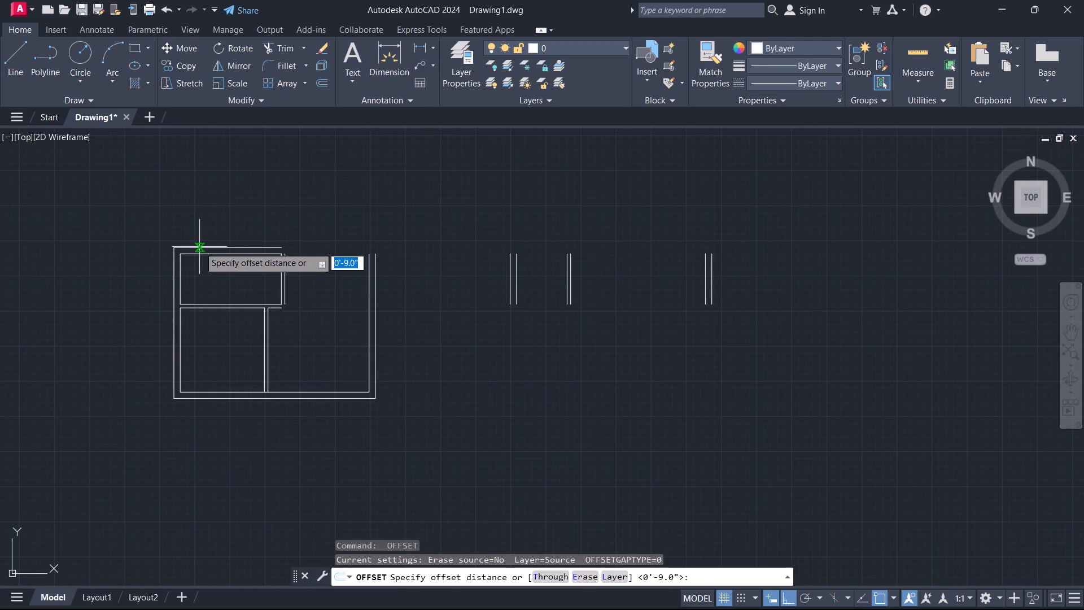
key("Escape")
Fillet the outer top wall line with the outer line of the far right end wall at zero radius.
type("F")
key("space")
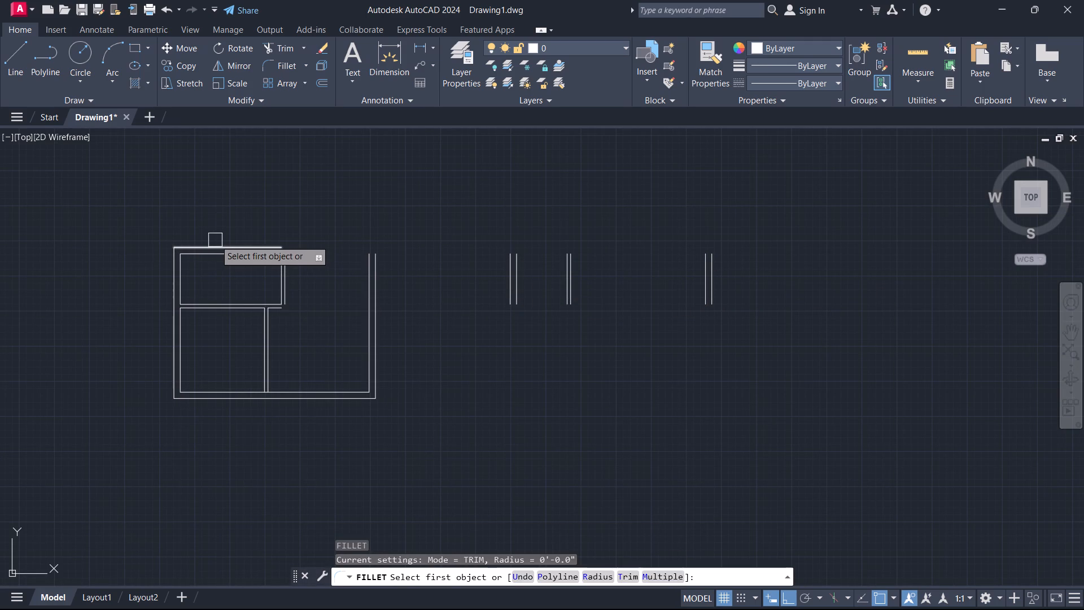
left_click(216, 241)
left_click(718, 266)
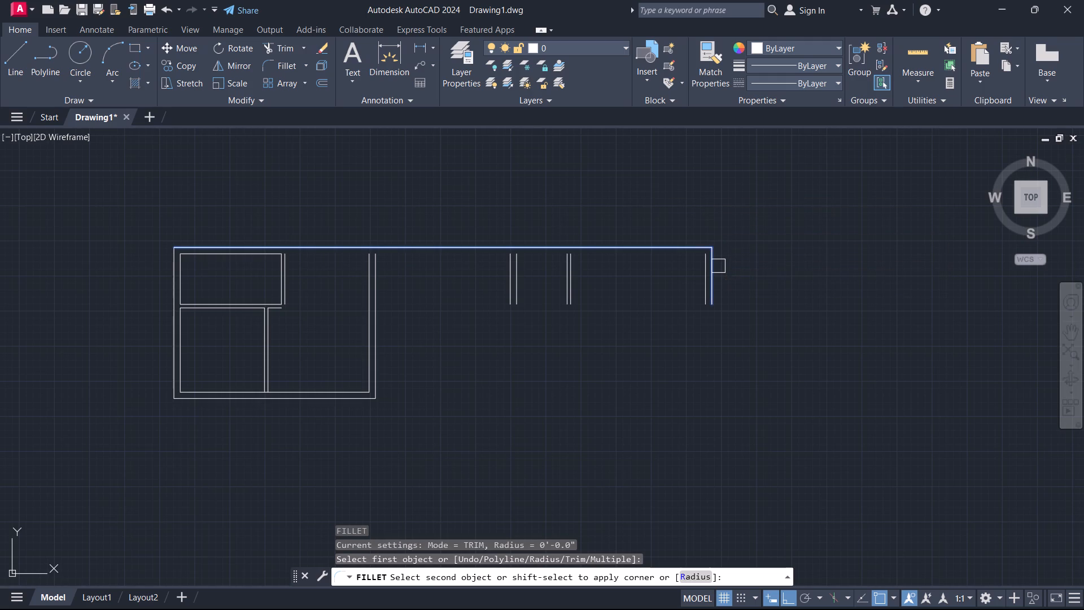
key("Escape")
Fillet the inner top wall line with the inner line of the far right end wall at zero radius.
key("space")
scroll(284, 275, "up", 1)
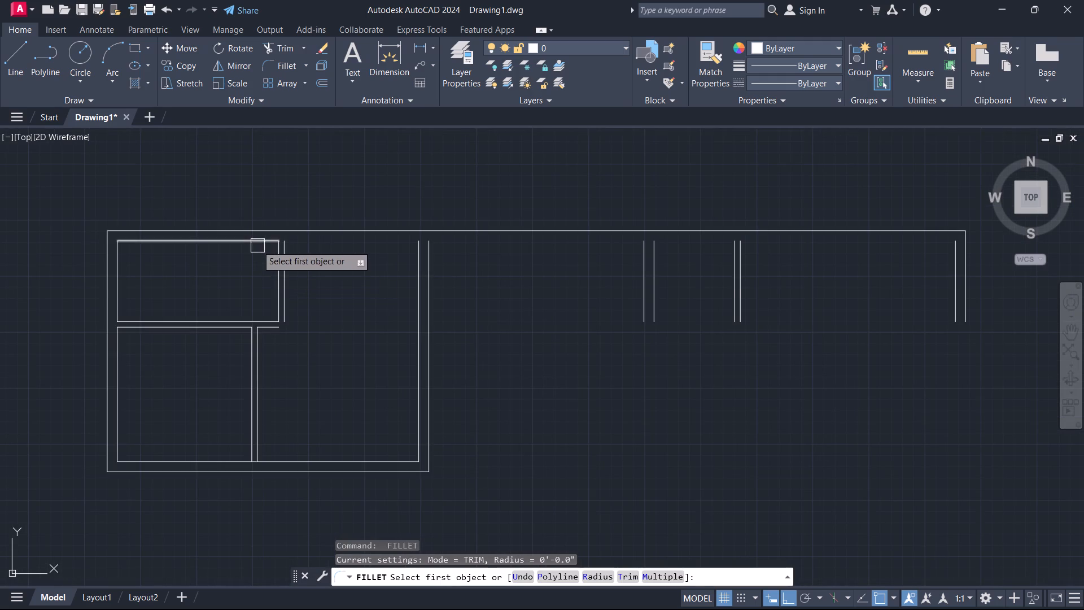
left_click(257, 245)
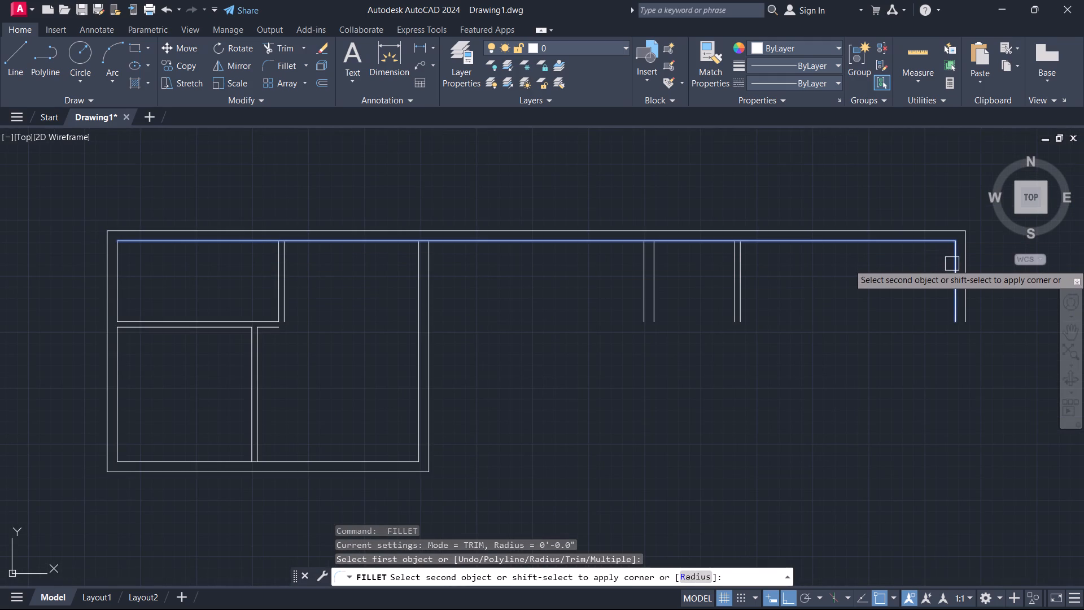
left_click(952, 264)
key("Escape")
Trim the inner top wall line where it crosses the thickness of the two cross walls nearest the far right end room.
scroll(742, 252, "up", 2)
key("t")
key("r")
key("space")
scroll(727, 240, "up", 1)
left_click(727, 211)
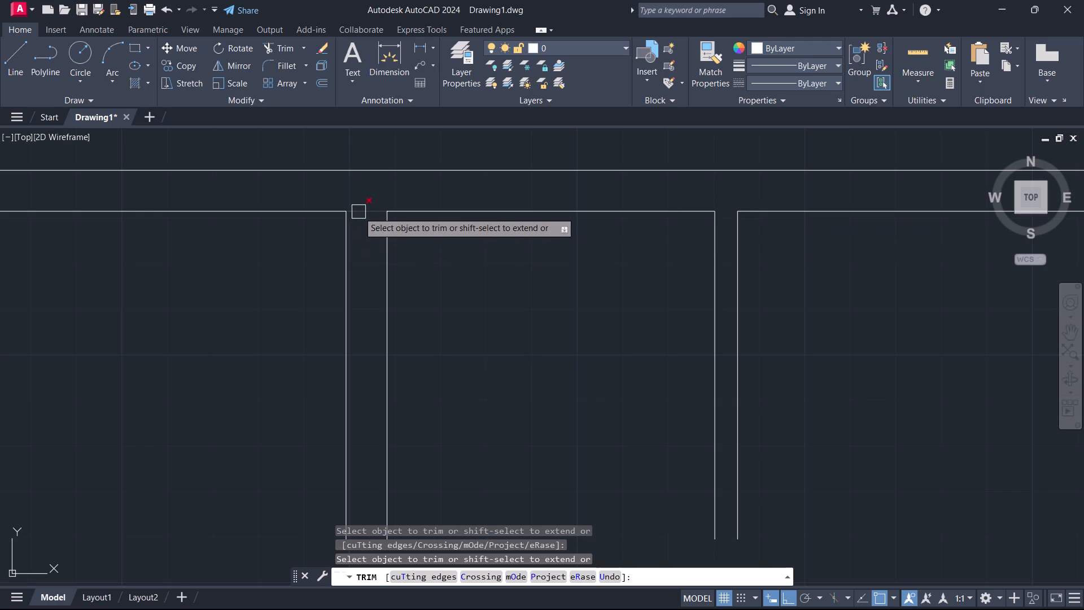
left_click(359, 212)
Trim the inner top wall line across the left room block's right wall and across the partition between its two upper rooms.
scroll(255, 298, "down", 3)
middle_click_drag(248, 299, 775, 217)
scroll(605, 217, "up", 1)
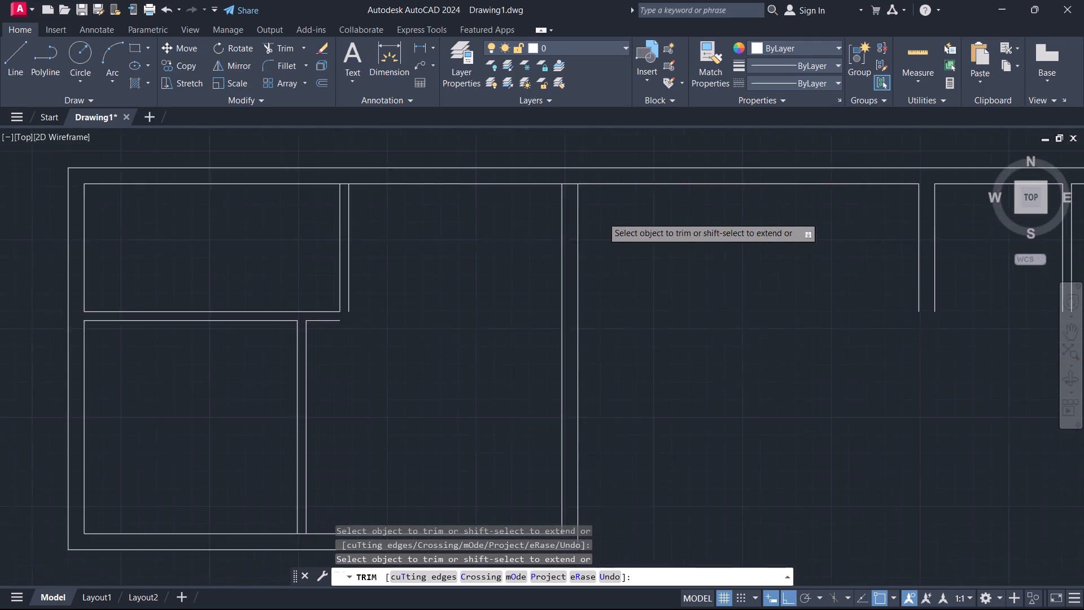
scroll(602, 217, "up", 1)
scroll(544, 150, "up", 2)
left_click(547, 176)
scroll(308, 254, "down", 3)
middle_click_drag(306, 254, 924, 195)
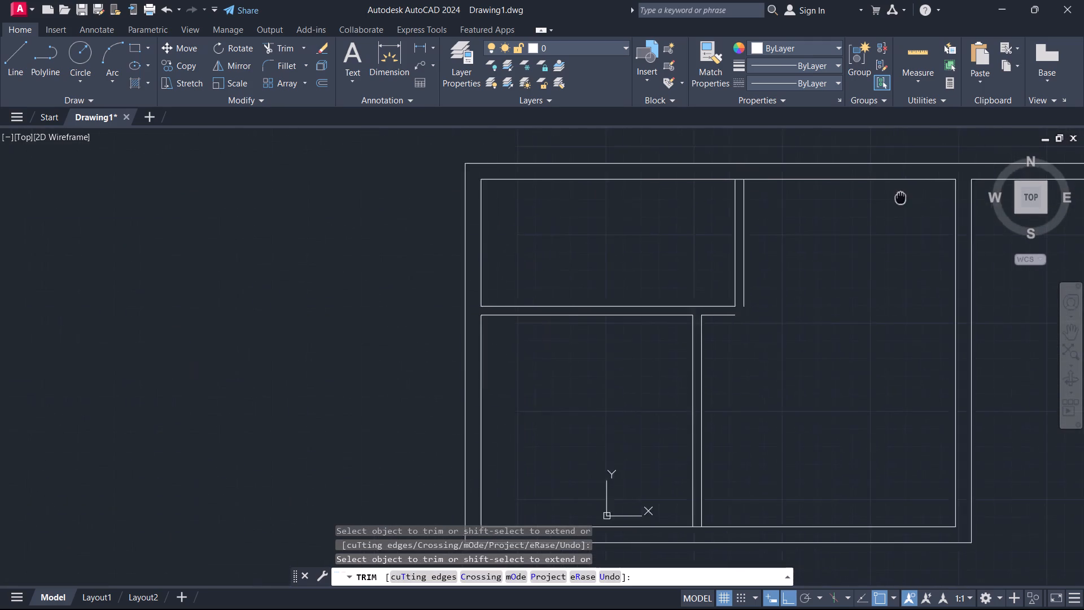
middle_click_drag(924, 195, 932, 195)
scroll(837, 158, "up", 3)
left_click(676, 211)
key("Escape")
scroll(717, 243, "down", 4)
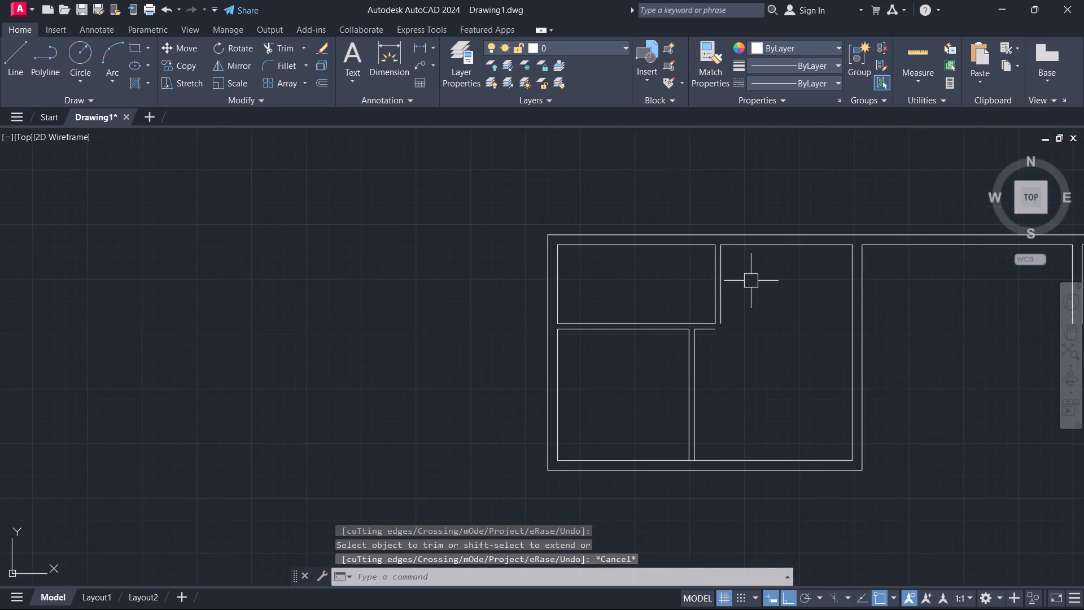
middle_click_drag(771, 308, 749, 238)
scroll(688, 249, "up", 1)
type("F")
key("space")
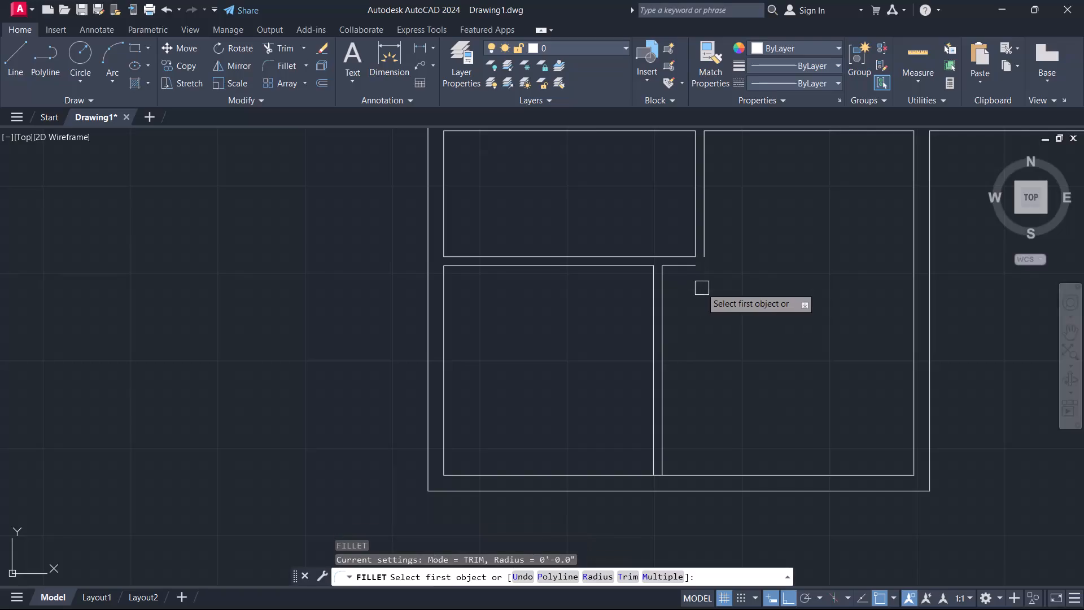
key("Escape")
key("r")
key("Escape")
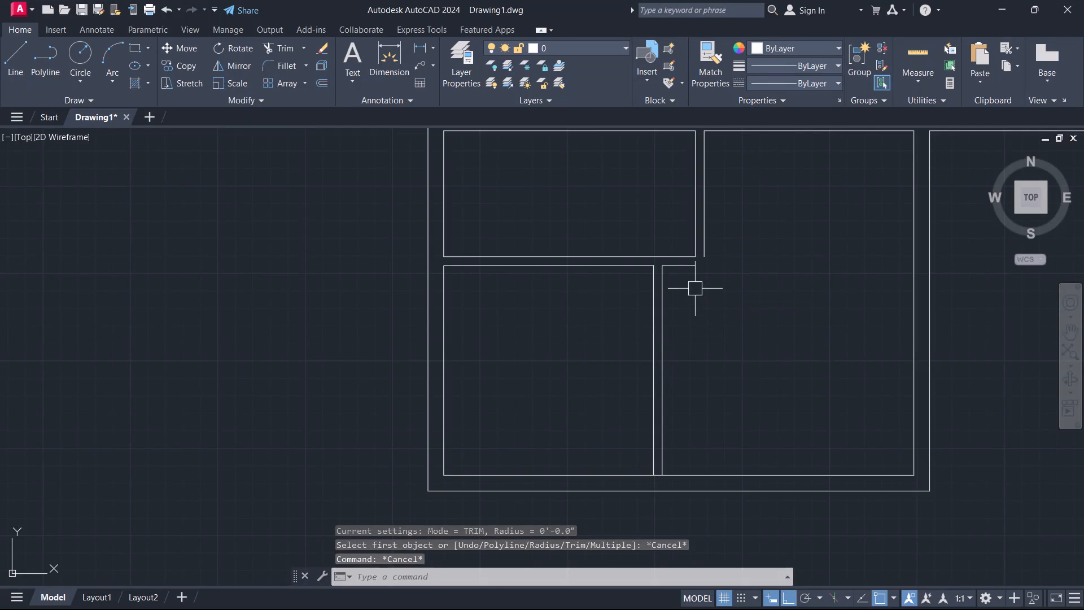
Extend both horizontal partition lines between the upper and lower rooms to the inner line of the left block's right wall.
key("e")
key("x")
key("space")
left_click(684, 266)
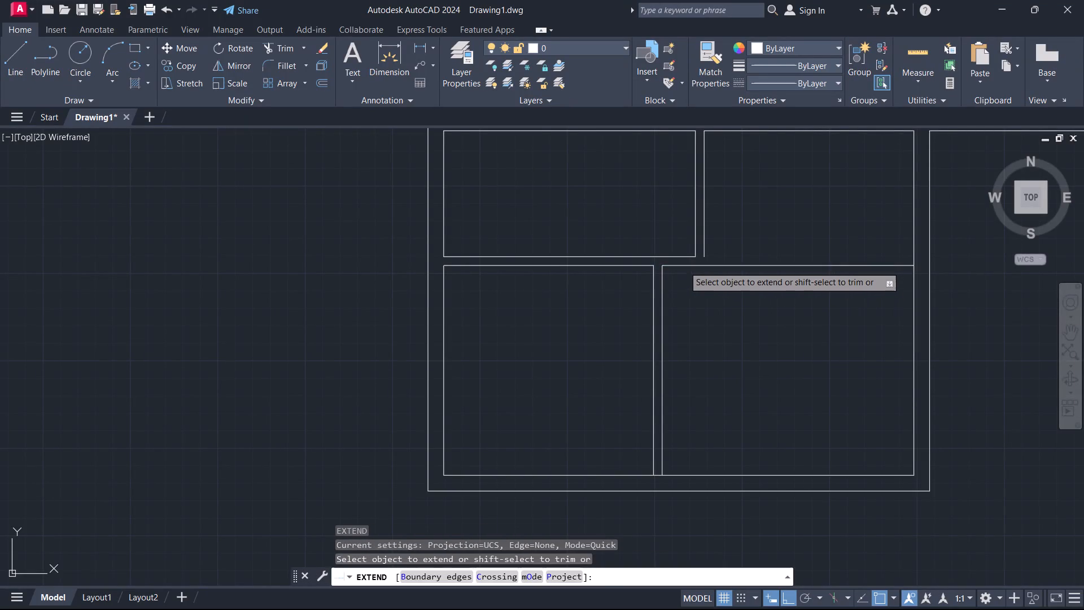
left_click(682, 250)
left_click(685, 253)
key("Escape")
Trim the upper horizontal partition line between the two lines of the partition separating the upper rooms.
scroll(697, 254, "up", 2)
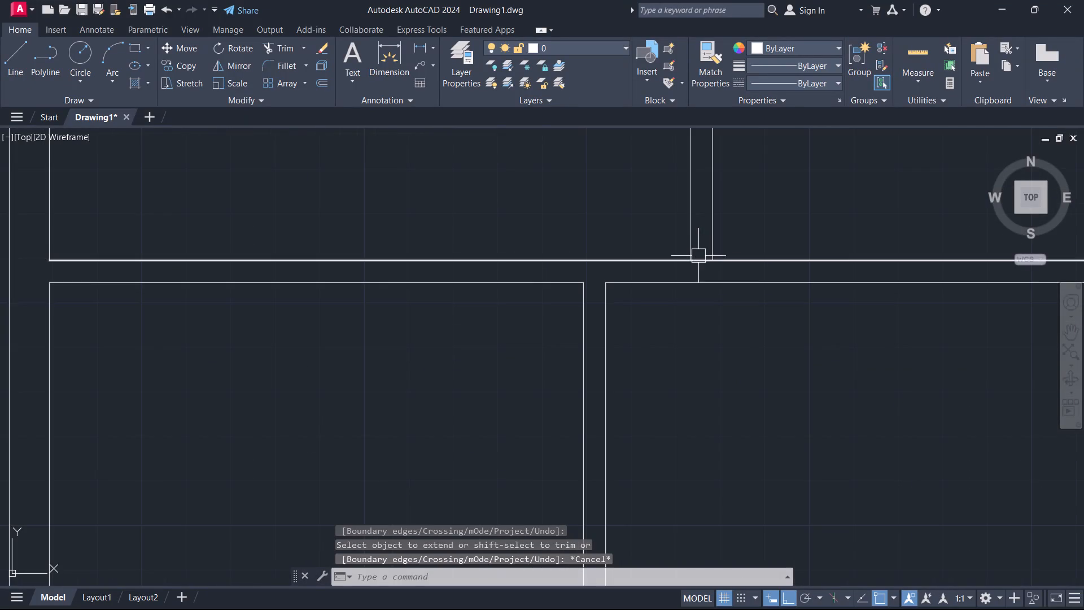
type("TR")
key("space")
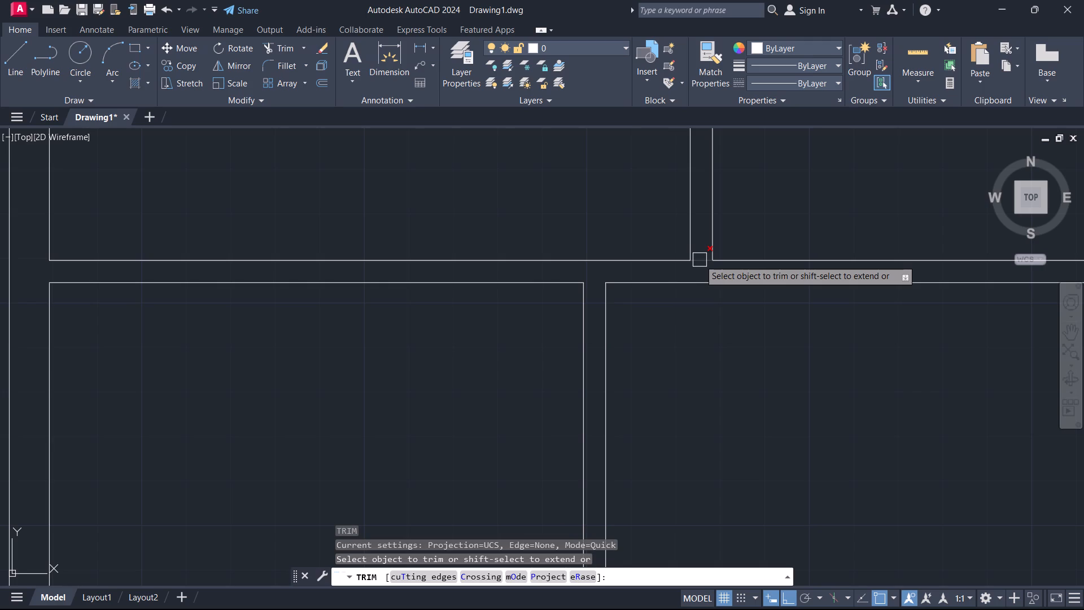
left_click(700, 260)
key("Escape")
Trim the left block's inner right wall line between the two horizontal partition lines.
scroll(698, 319, "down", 2)
middle_click_drag(693, 313, 619, 290)
scroll(654, 247, "down", 1)
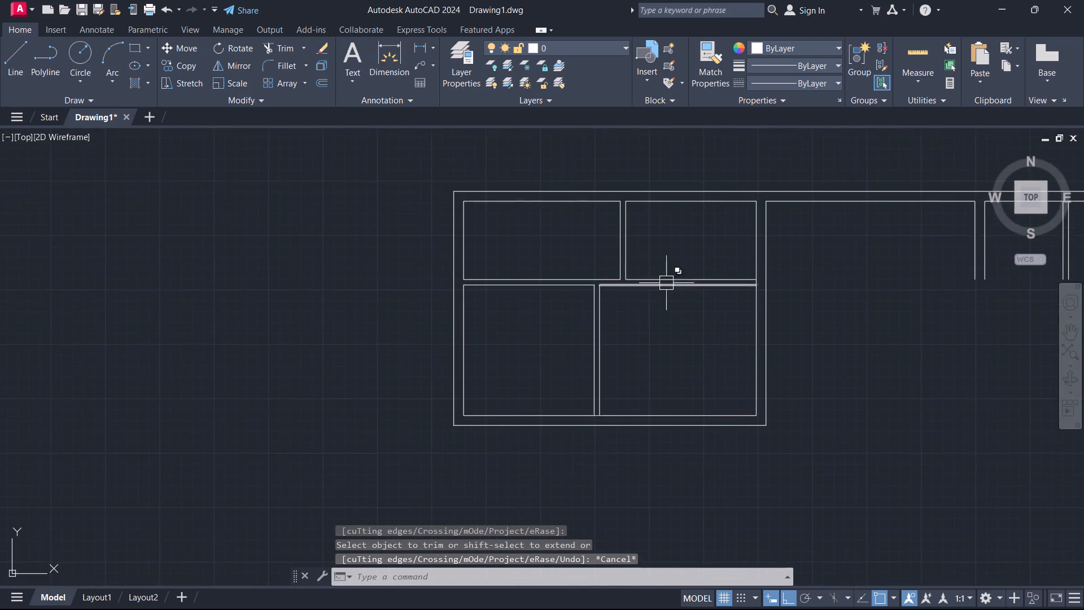
scroll(682, 276, "up", 1)
scroll(777, 275, "up", 1)
key("t")
key("r")
key("space")
scroll(808, 297, "up", 1)
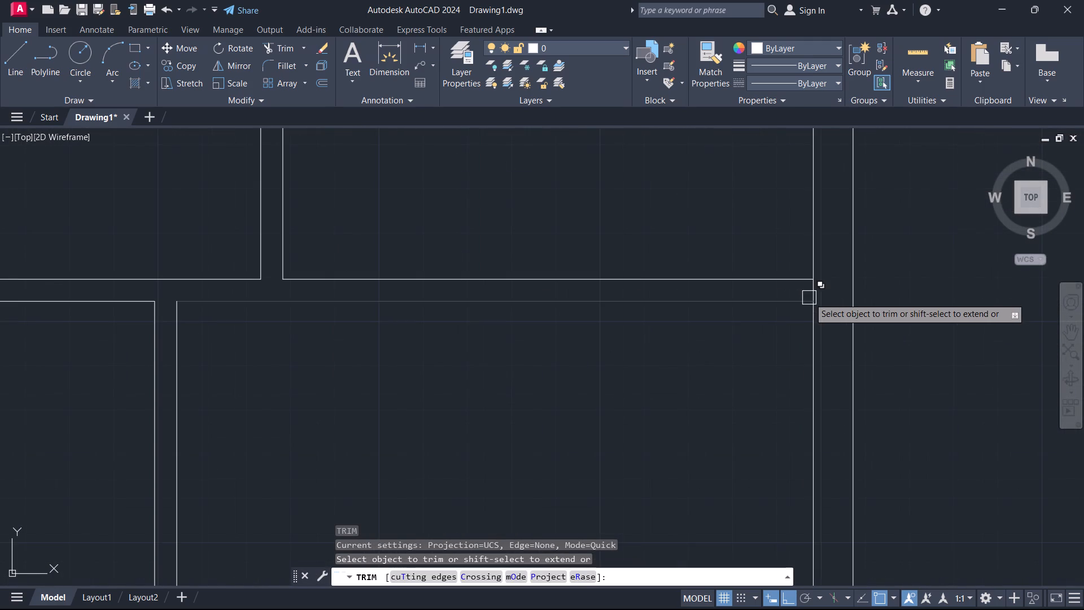
left_click(813, 286)
key("Escape")
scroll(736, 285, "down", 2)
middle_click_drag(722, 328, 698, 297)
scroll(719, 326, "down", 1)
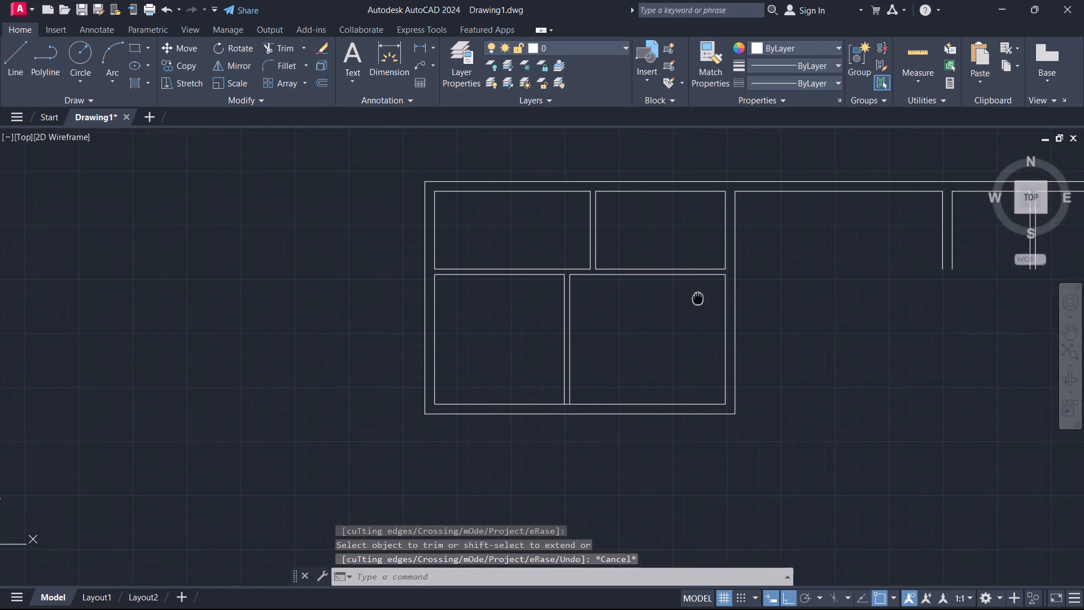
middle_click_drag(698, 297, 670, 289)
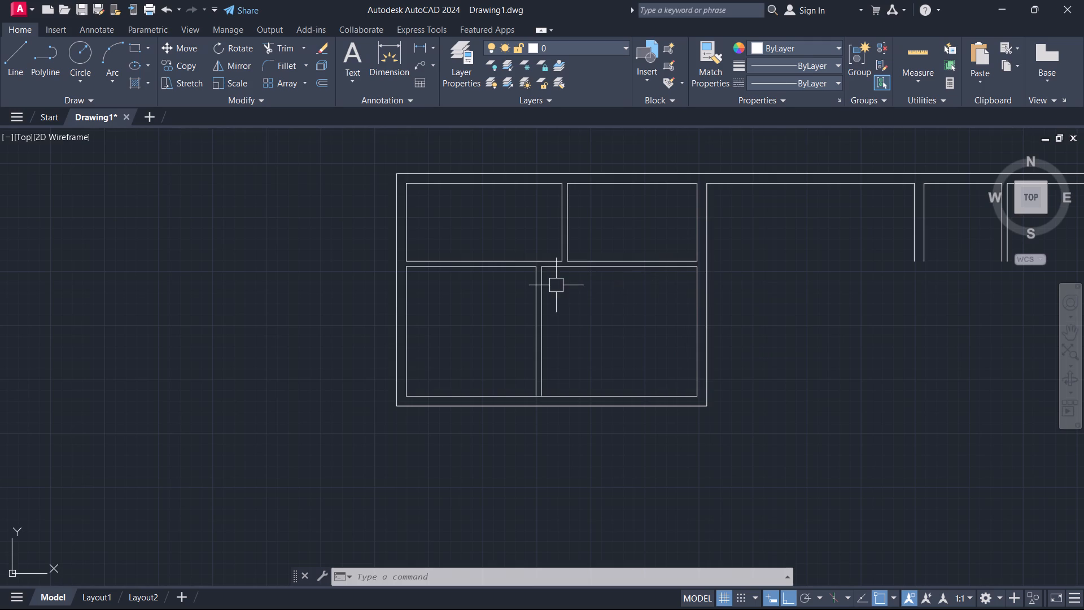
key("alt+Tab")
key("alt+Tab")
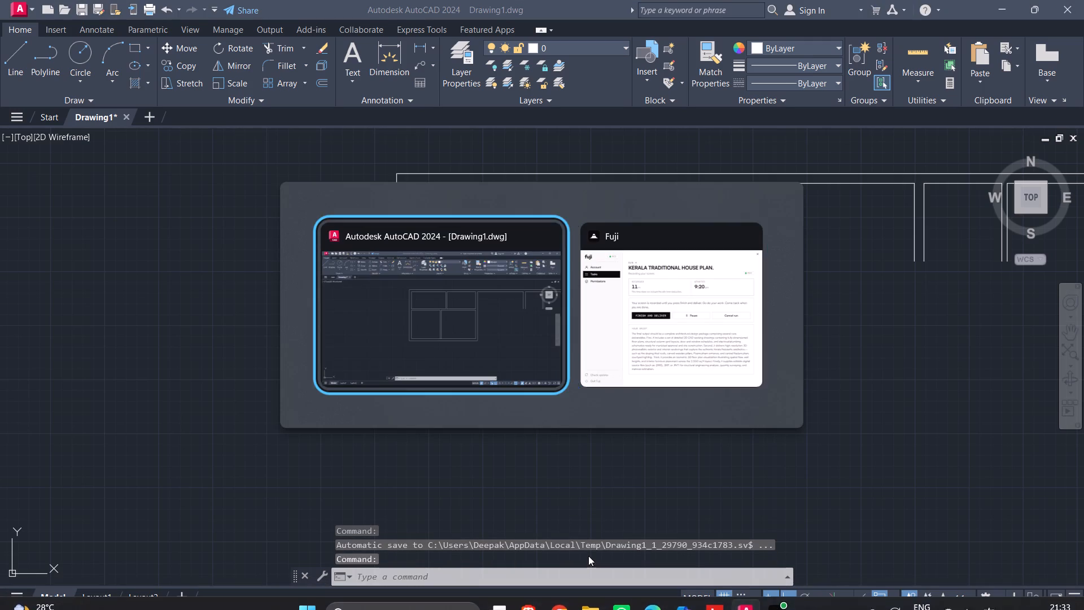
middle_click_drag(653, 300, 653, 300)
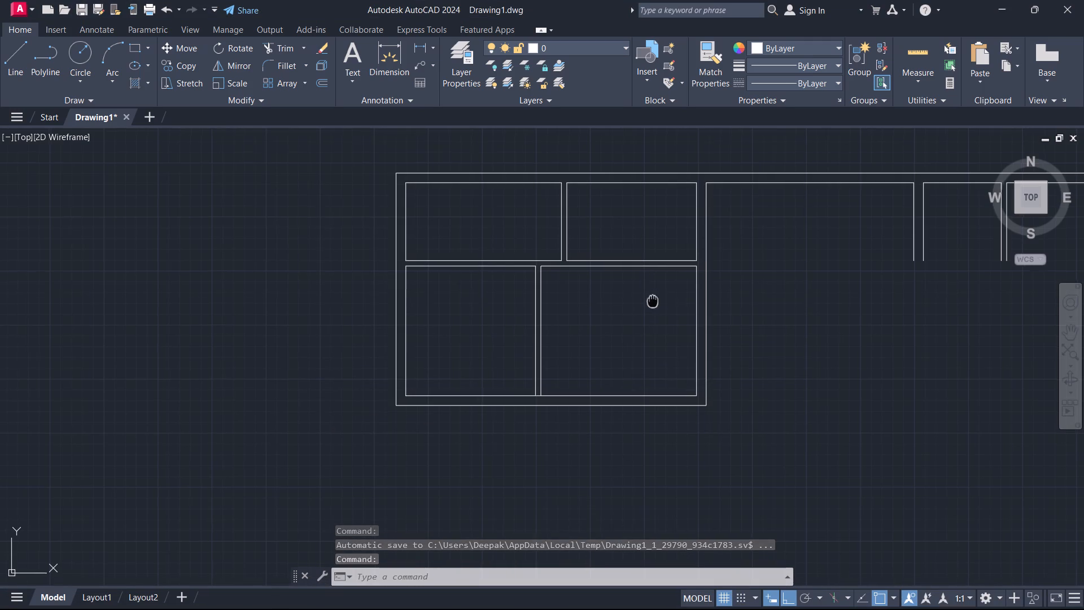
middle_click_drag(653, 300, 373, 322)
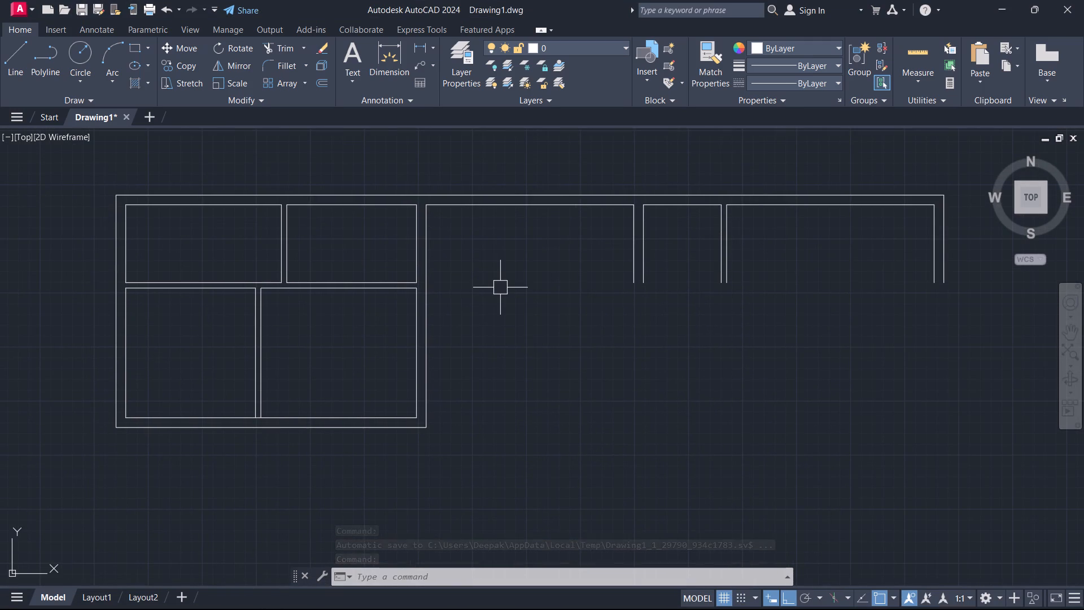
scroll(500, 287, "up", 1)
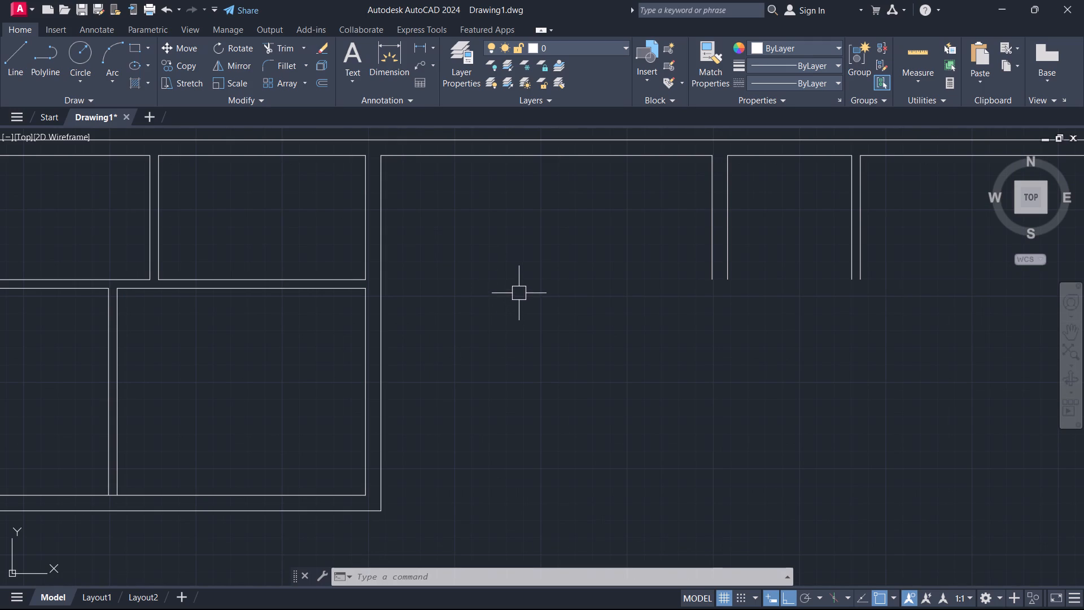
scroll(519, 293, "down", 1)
Trim the inner bottom wall line between the two lines of the partition separating the lower rooms.
middle_click_drag(302, 406, 466, 262)
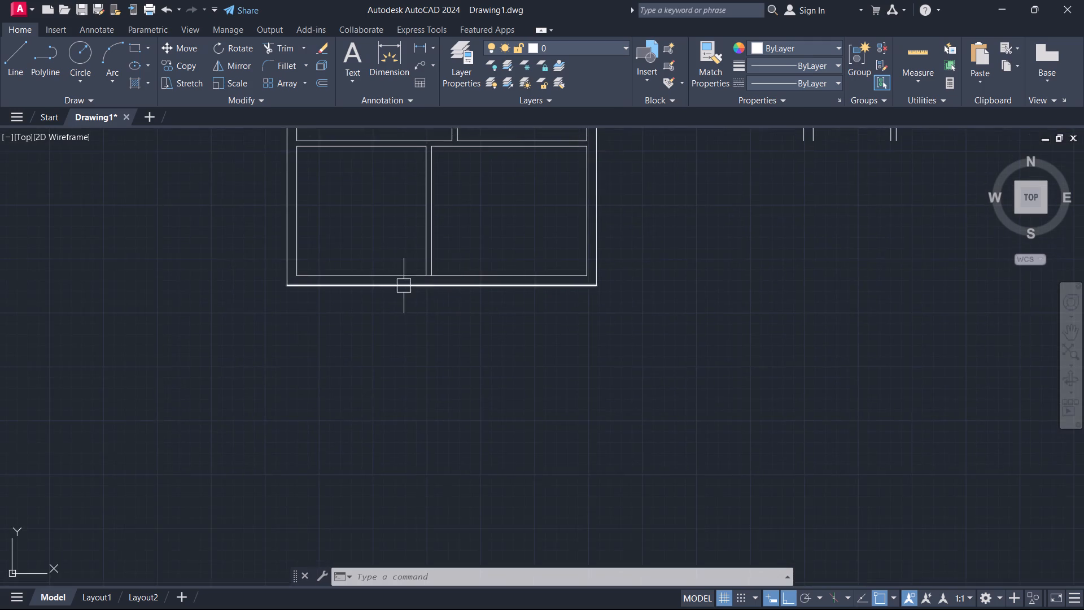
scroll(404, 286, "up", 2)
scroll(447, 271, "up", 2)
type("TR")
key("space")
scroll(415, 299, "up", 3)
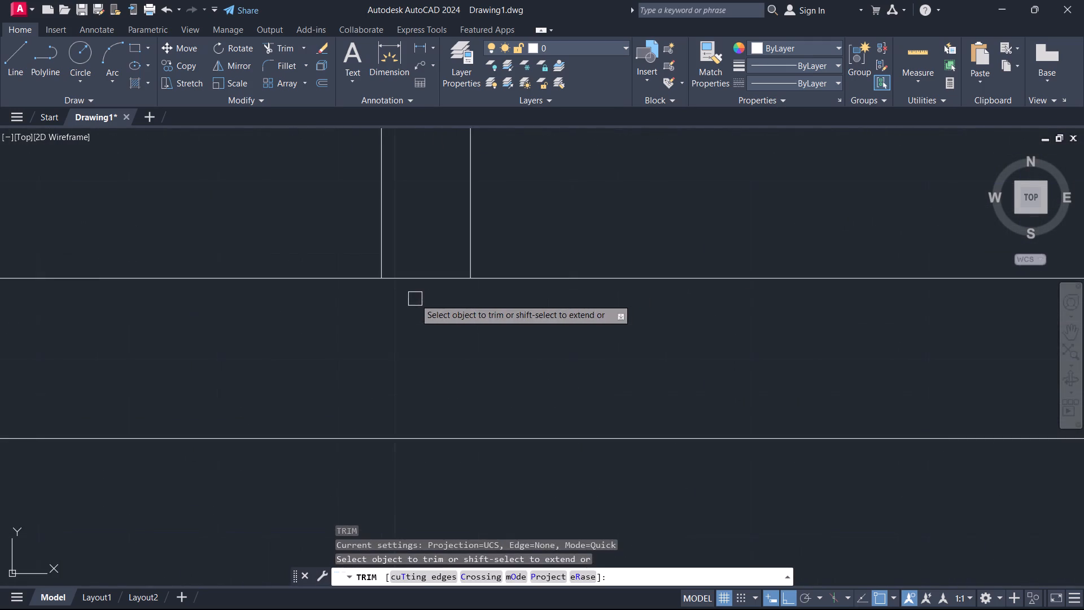
left_click(417, 293)
left_click(418, 225)
key("Escape")
Extend the inner right wall line of the lower right room down to the outer bottom wall line.
scroll(426, 234, "down", 6)
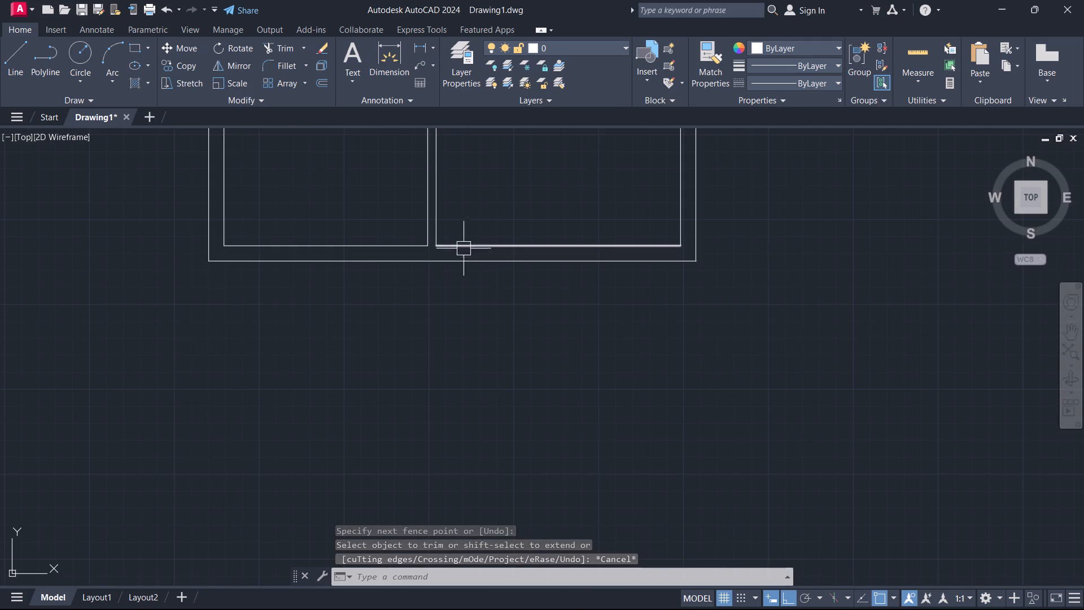
middle_click_drag(477, 246, 409, 304)
middle_click_drag(560, 243, 472, 291)
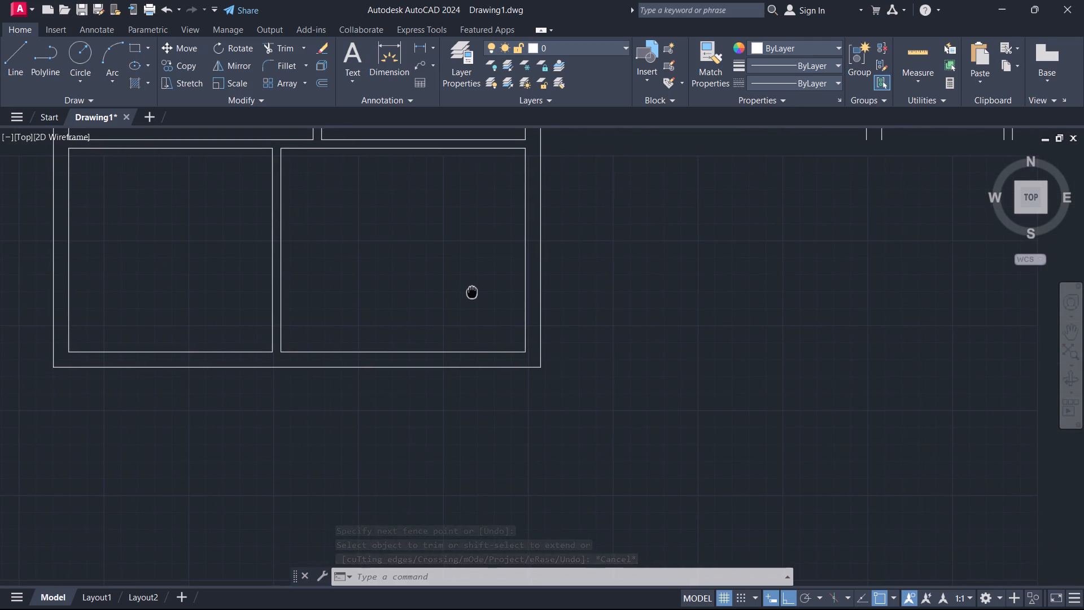
middle_click_drag(472, 291, 457, 295)
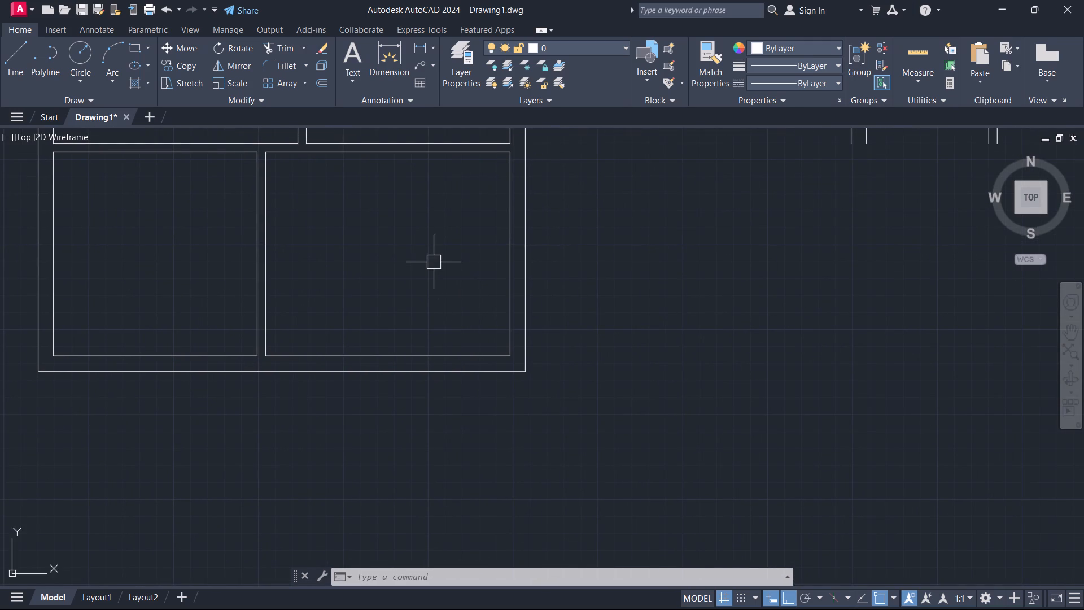
middle_click_drag(521, 260, 448, 360)
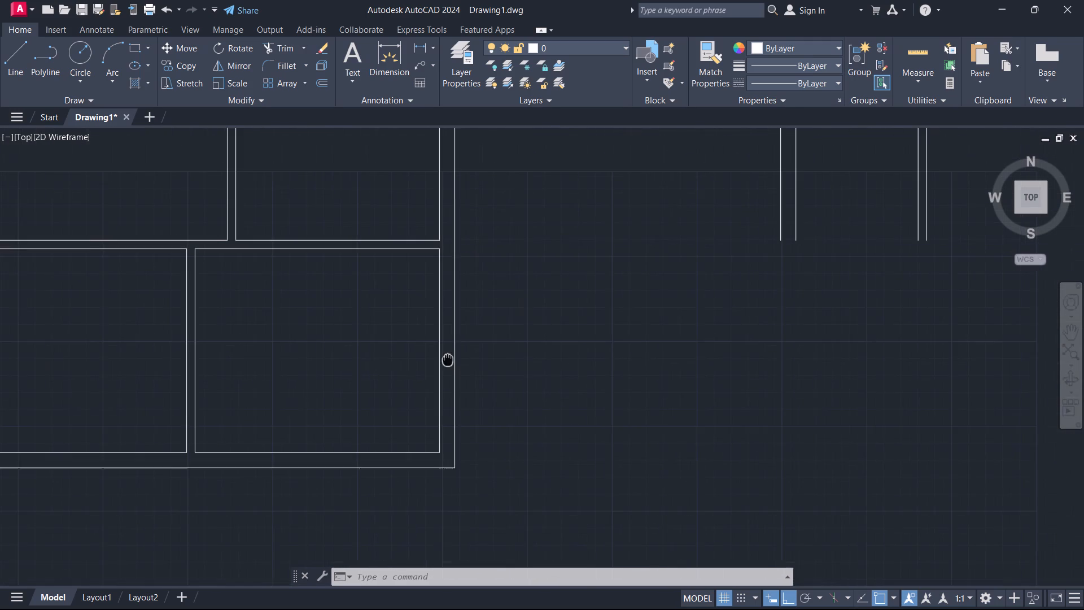
middle_click_drag(448, 360, 445, 363)
type("EX")
key("space")
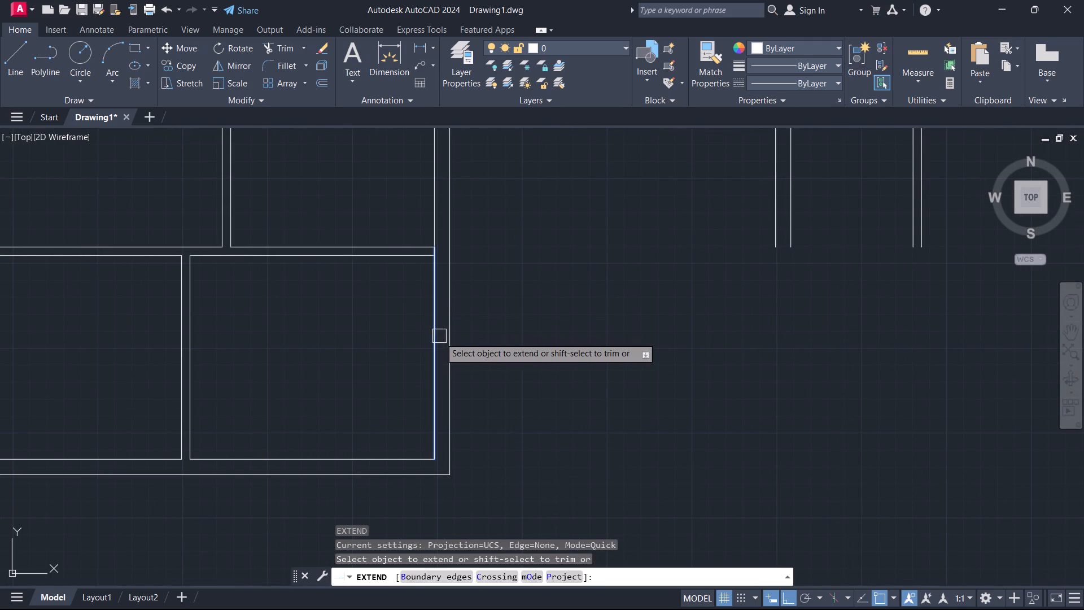
left_click(435, 373)
key("Escape")
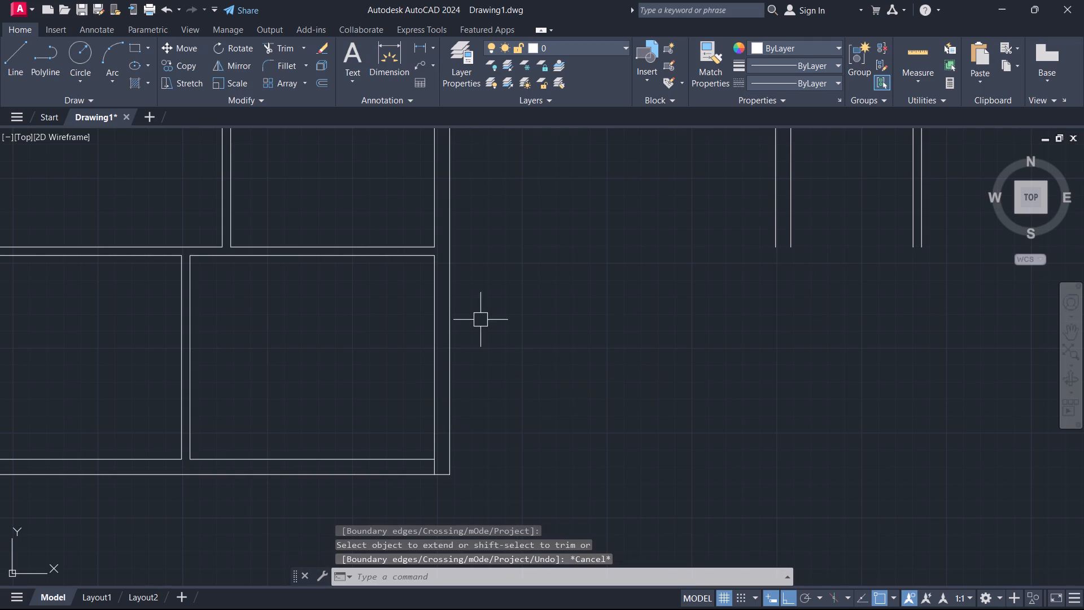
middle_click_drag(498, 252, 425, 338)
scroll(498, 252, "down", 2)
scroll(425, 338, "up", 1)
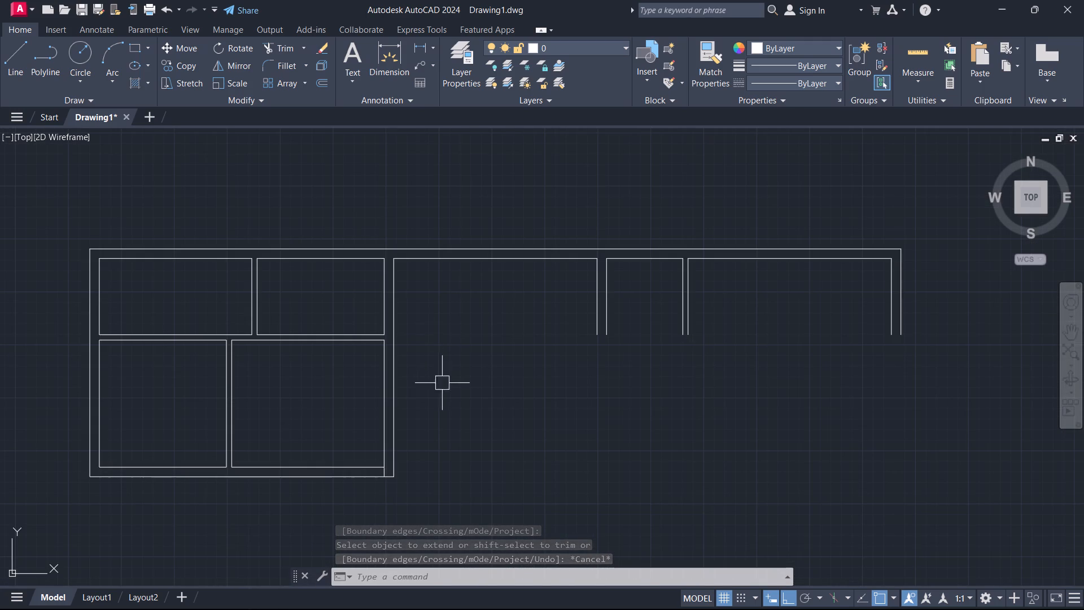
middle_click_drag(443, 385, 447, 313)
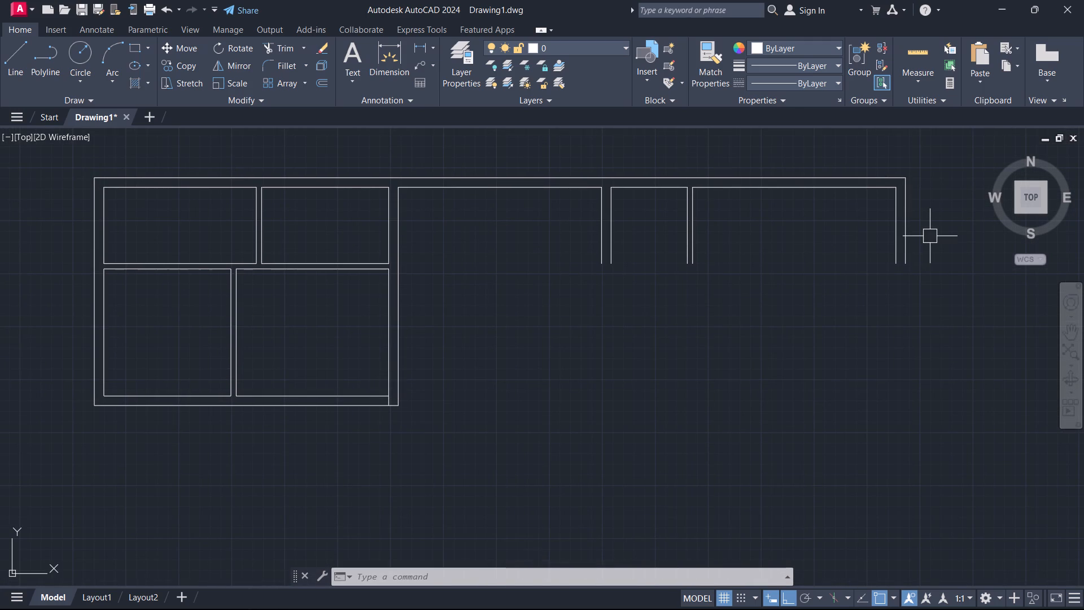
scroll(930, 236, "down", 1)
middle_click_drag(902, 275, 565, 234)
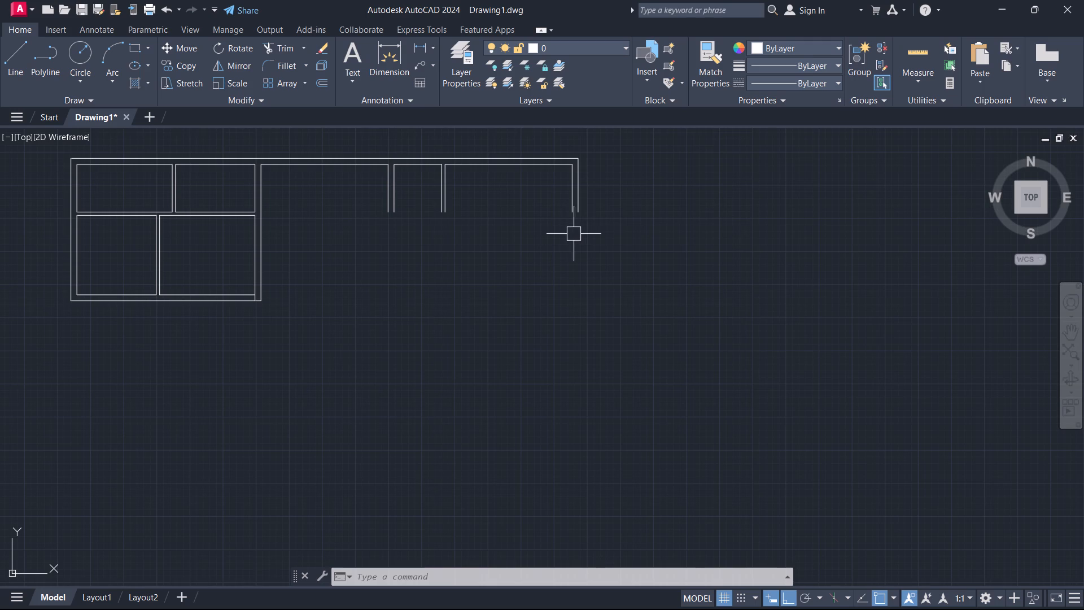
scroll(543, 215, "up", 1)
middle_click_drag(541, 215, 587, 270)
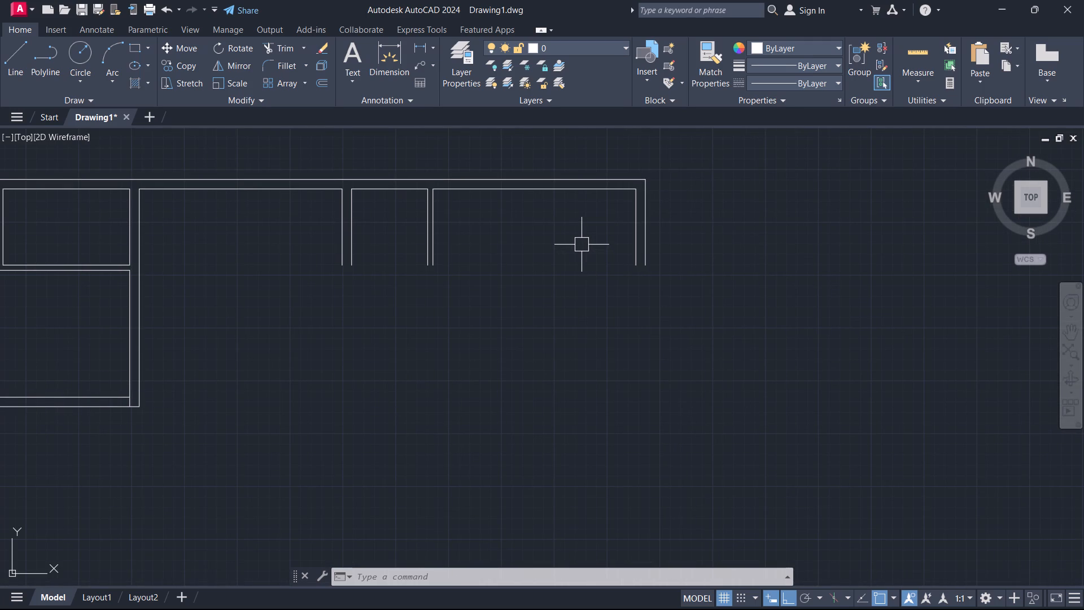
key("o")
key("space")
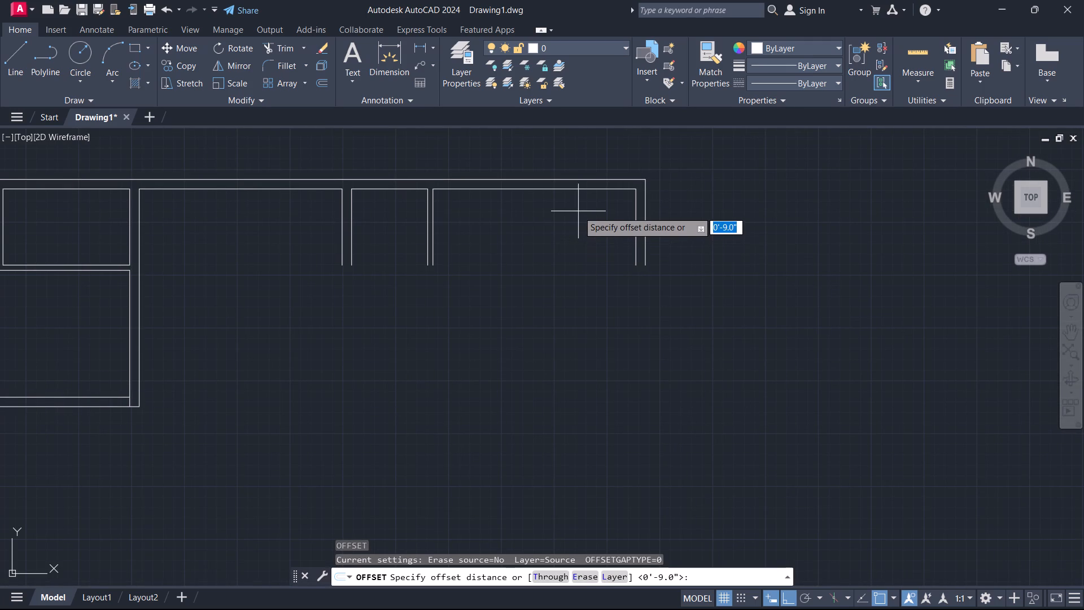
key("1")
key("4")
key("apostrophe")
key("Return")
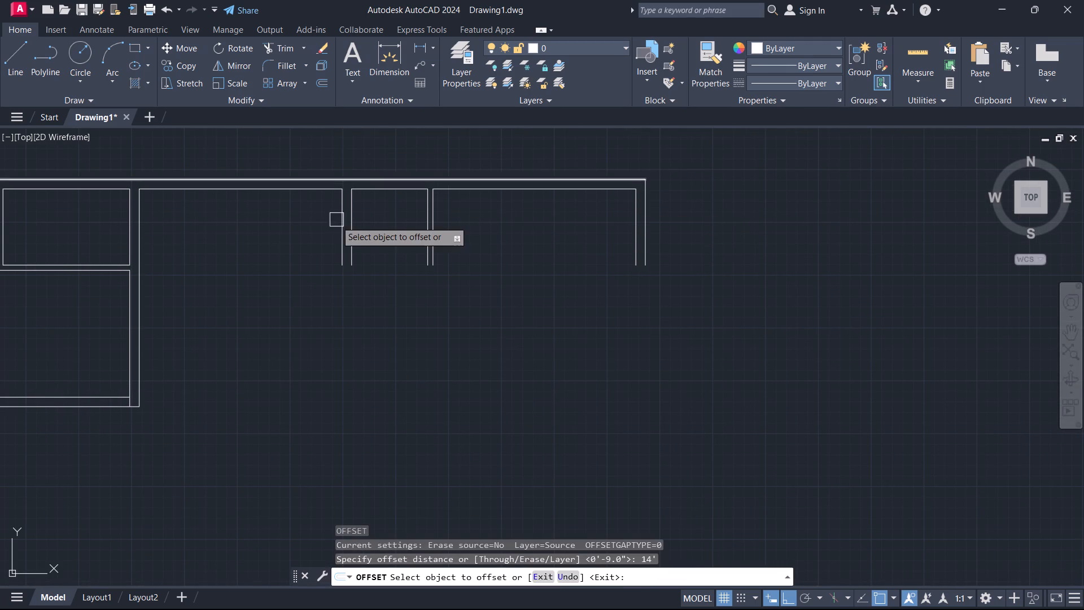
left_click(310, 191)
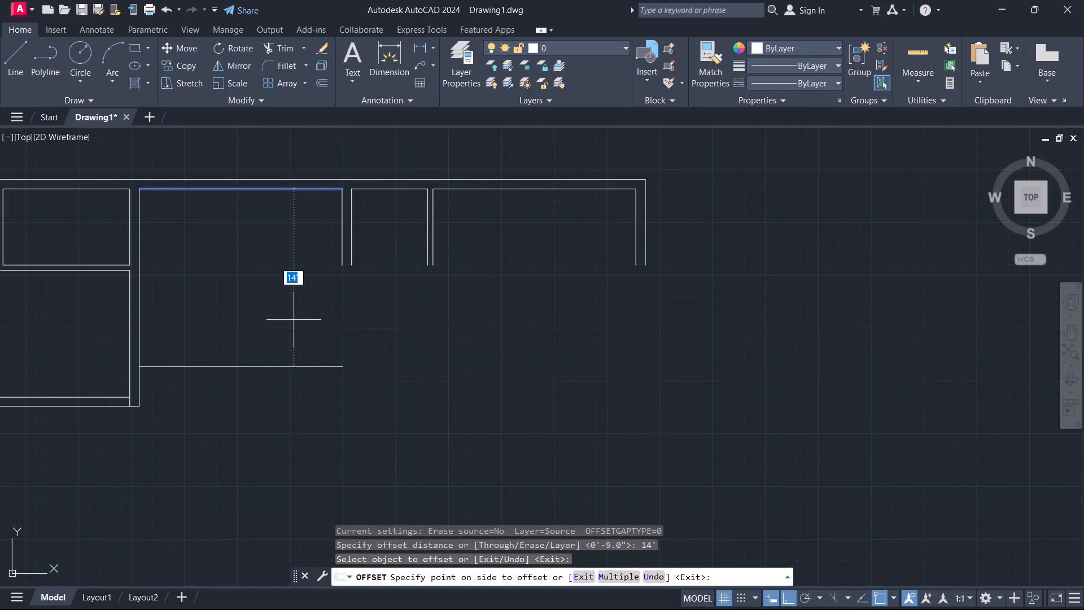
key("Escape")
Stretch the right end of the left block's outer bottom wall line until it aligns with the building's outer right wall.
middle_click_drag(286, 326, 619, 203)
left_click(396, 286)
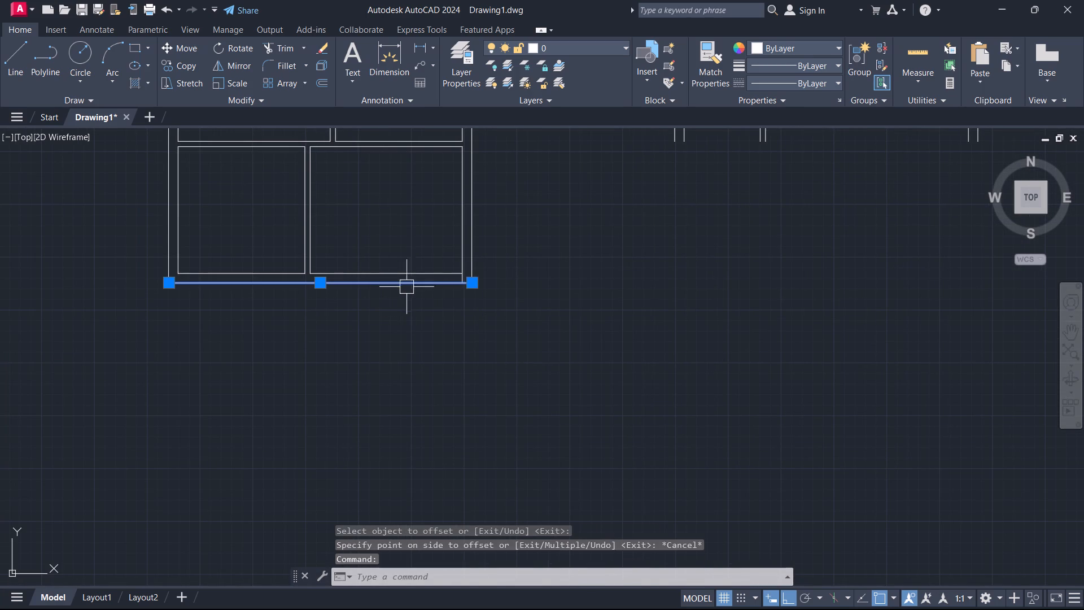
left_click(474, 283)
scroll(560, 289, "down", 2)
middle_click_drag(561, 287, 160, 305)
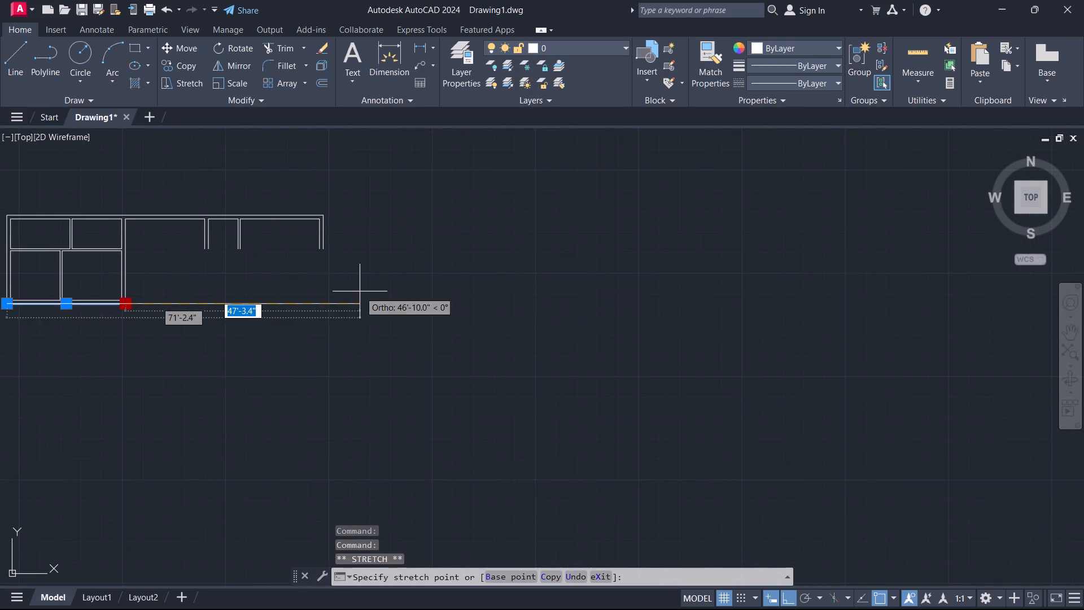
left_click(327, 310)
key("Escape")
middle_click_drag(292, 287, 595, 249)
scroll(537, 265, "up", 3)
scroll(251, 246, "up", 1)
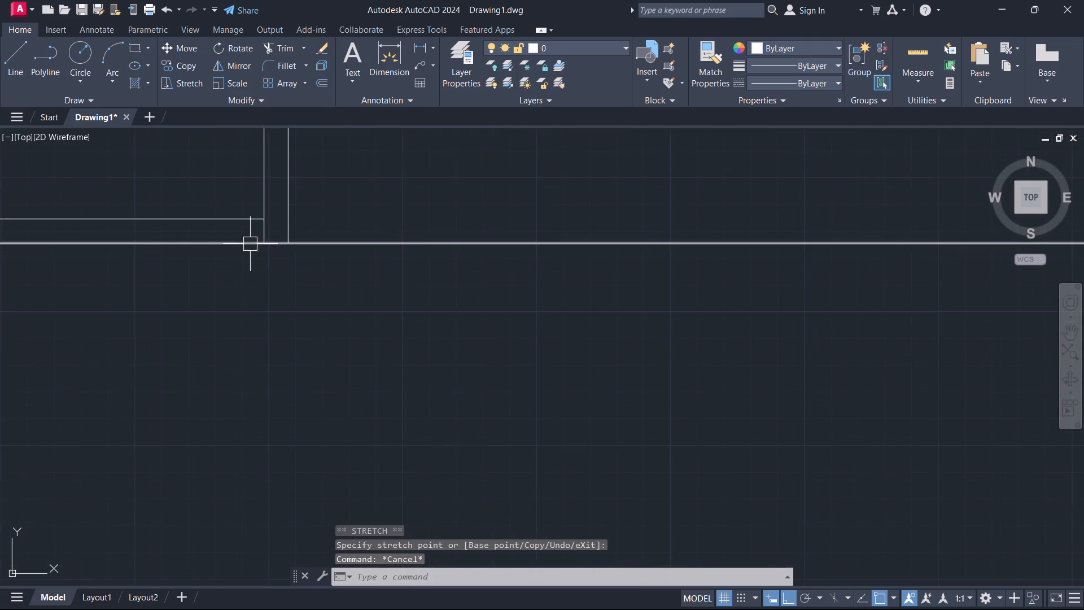
scroll(250, 244, "up", 1)
scroll(317, 205, "down", 4)
middle_click_drag(396, 189, 338, 323)
Extend the inner and outer lines of the building's right wall down to the outer bottom wall line.
key("e")
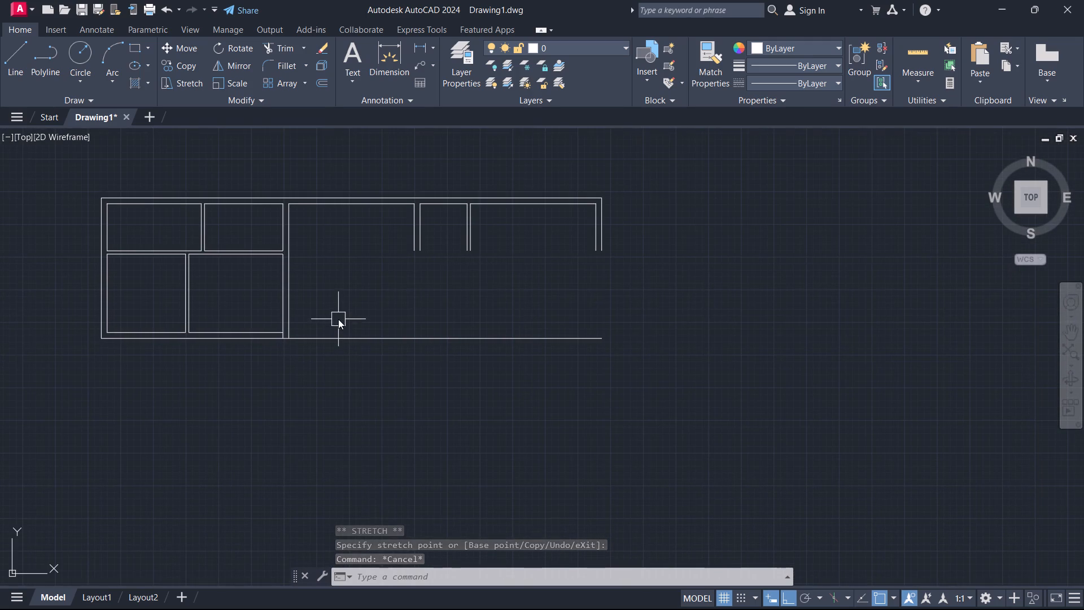
key("x")
key("space")
left_click(358, 244)
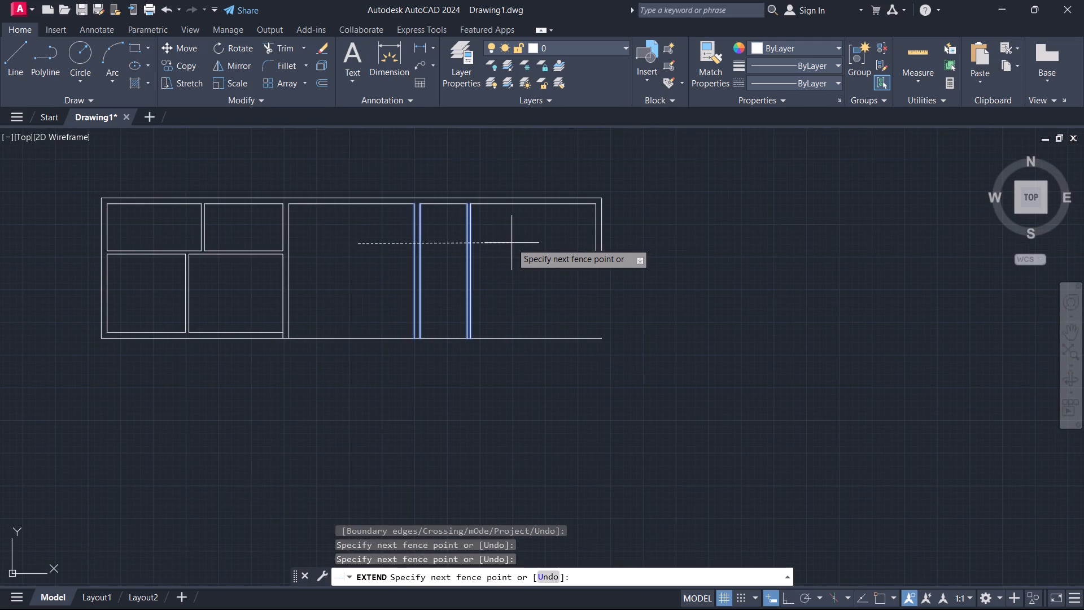
left_click(405, 299)
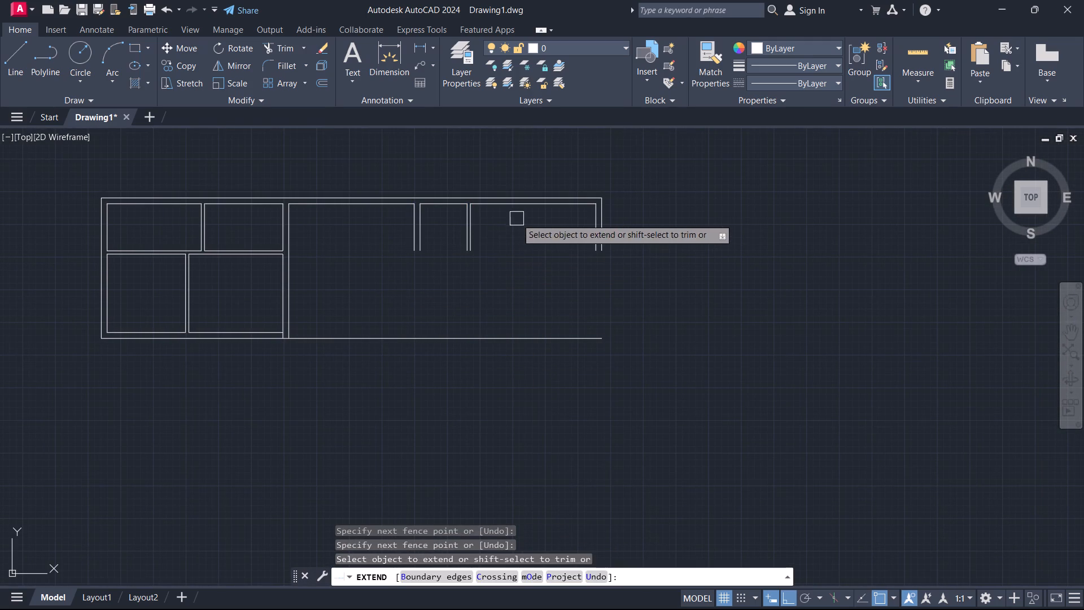
left_click(518, 217)
left_click(733, 250)
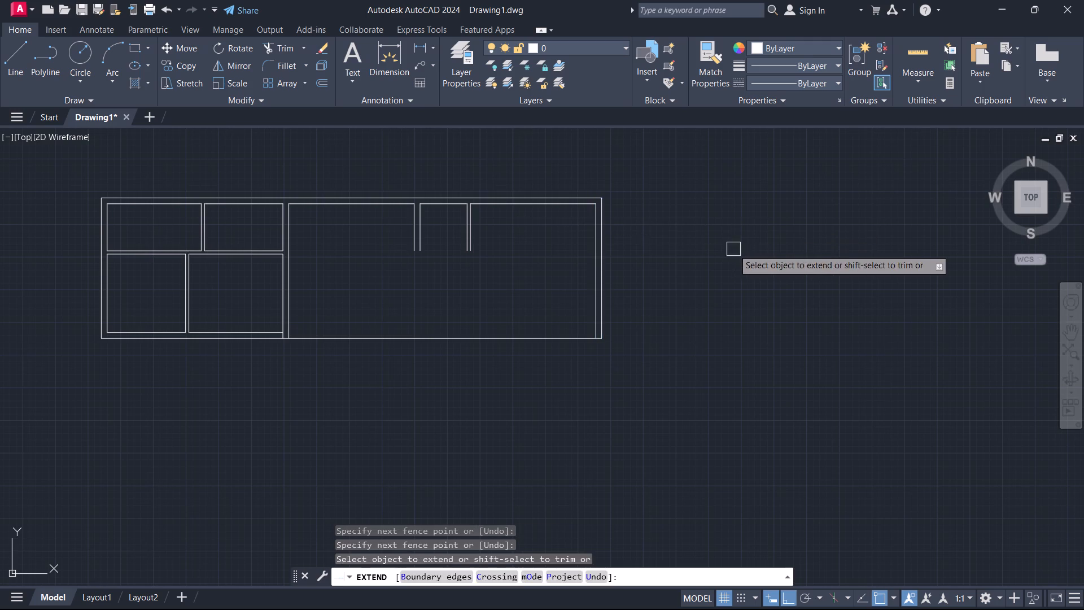
key("Escape")
Offset the outer bottom wall line 9 inches upward to form the inner bottom wall line.
middle_click_drag(528, 278, 571, 256)
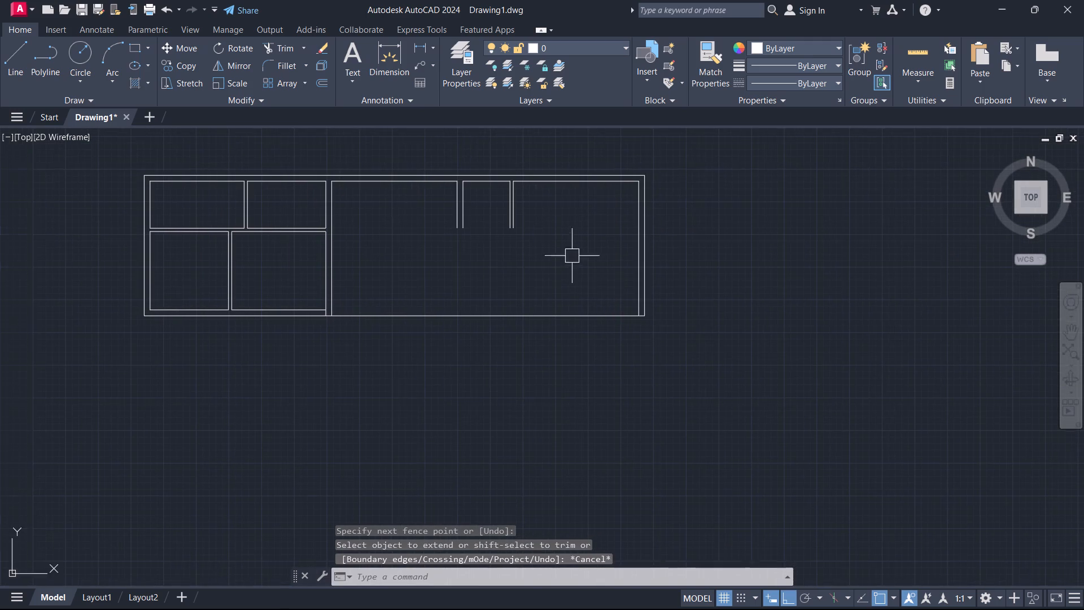
scroll(535, 282, "up", 1)
scroll(508, 321, "up", 1)
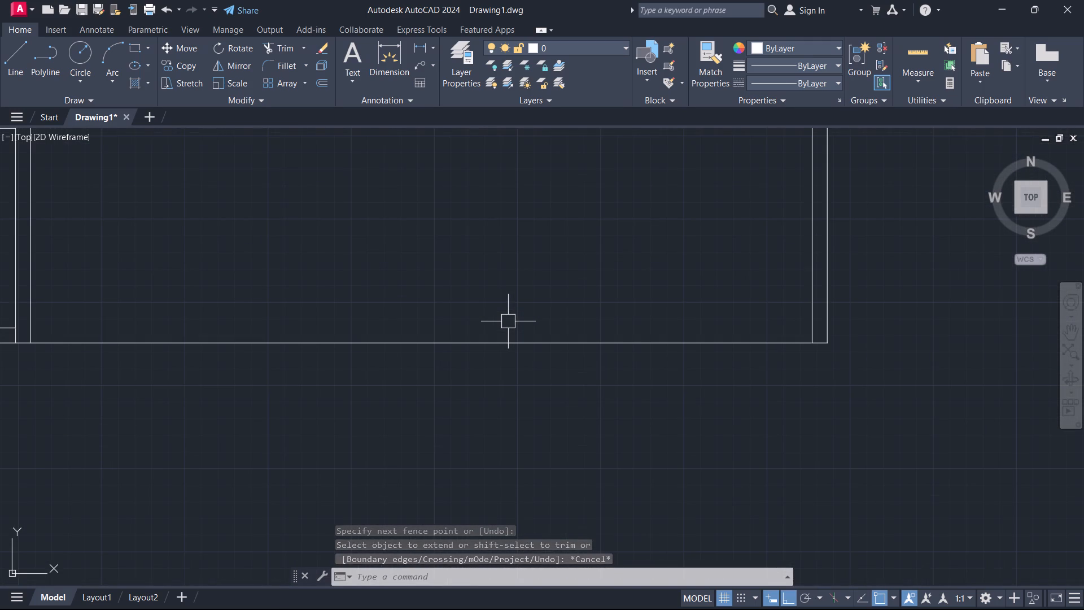
key("o")
key("space")
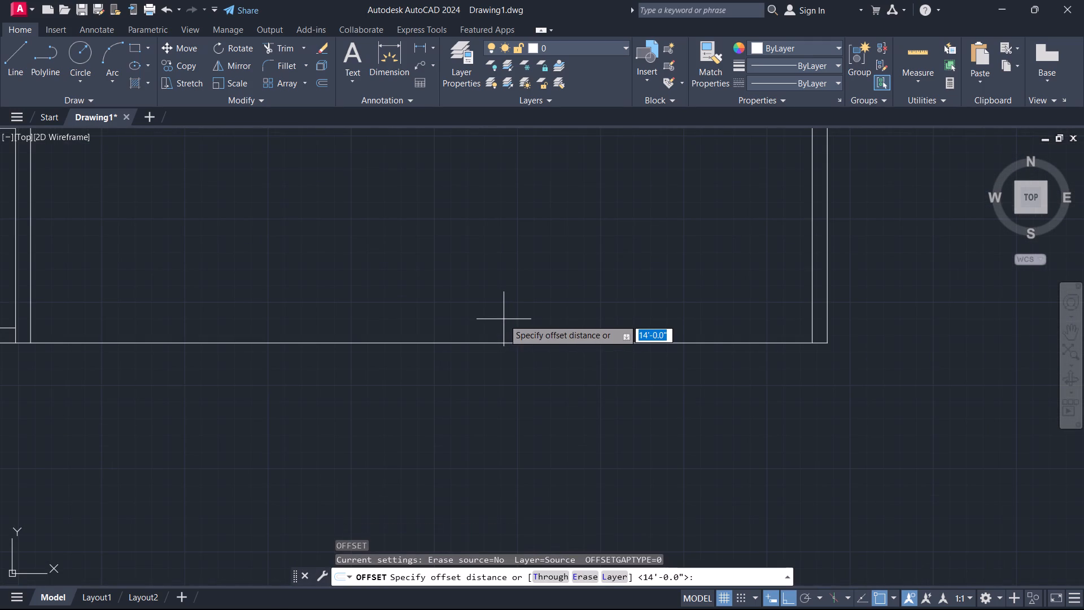
key("9")
key("Return")
left_click(524, 342)
left_click(503, 280)
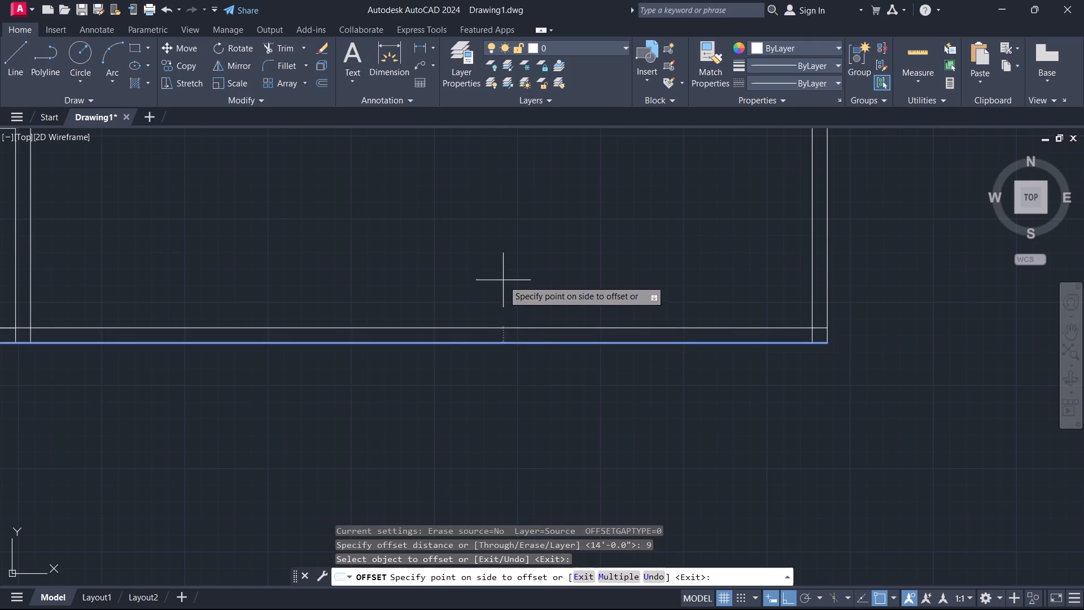
key("Escape")
Trim the crossing wall line ends where the left block's right wall meets the bottom wall.
middle_click_drag(52, 353, 469, 327)
scroll(461, 314, "up", 2)
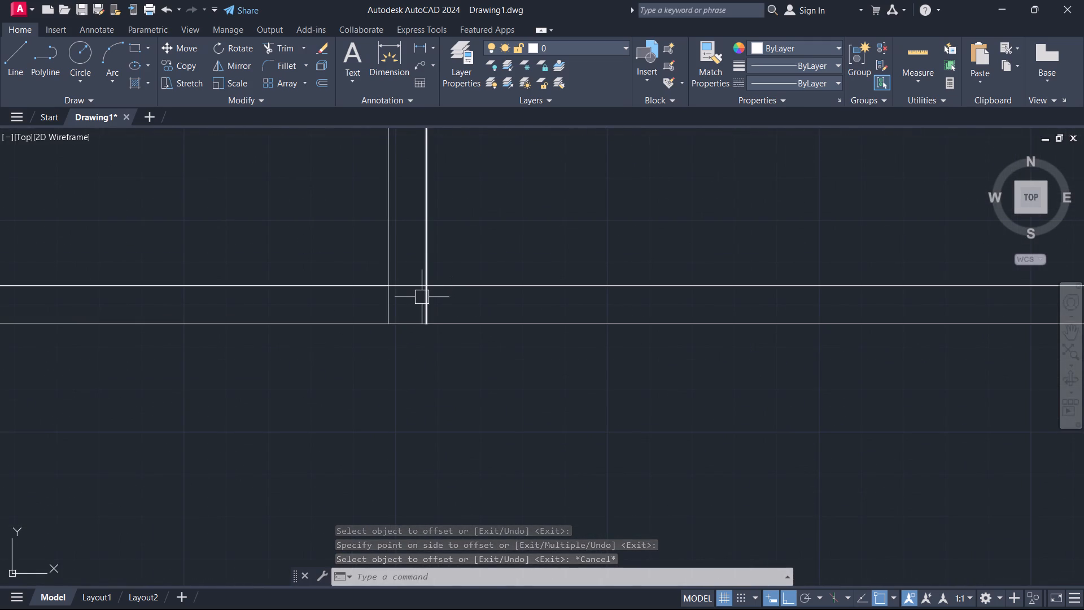
key("t")
type("R")
key("space")
scroll(421, 295, "up", 2)
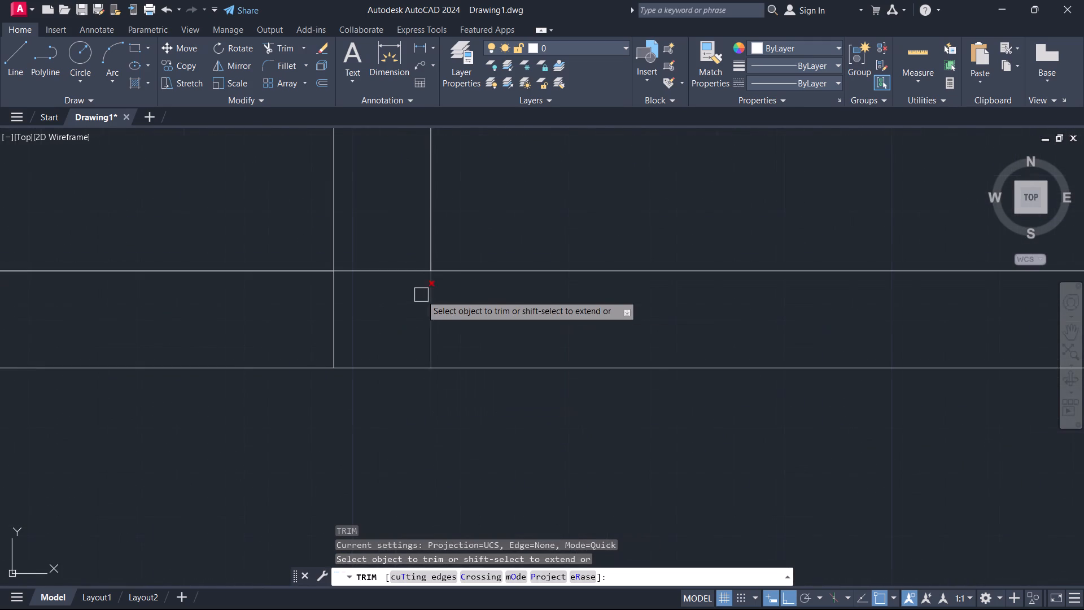
left_click(440, 312)
left_click(425, 303)
left_click(401, 270)
key("Escape")
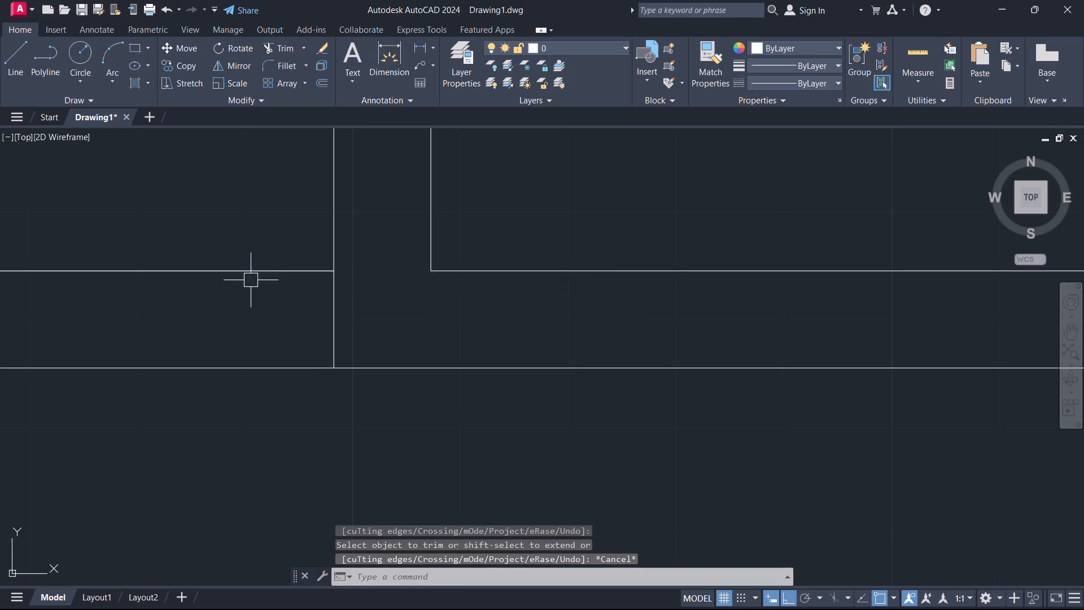
Delete the duplicate line overlapping the left block's inner bottom wall line.
left_click(250, 275)
left_click(350, 327)
key("Delete")
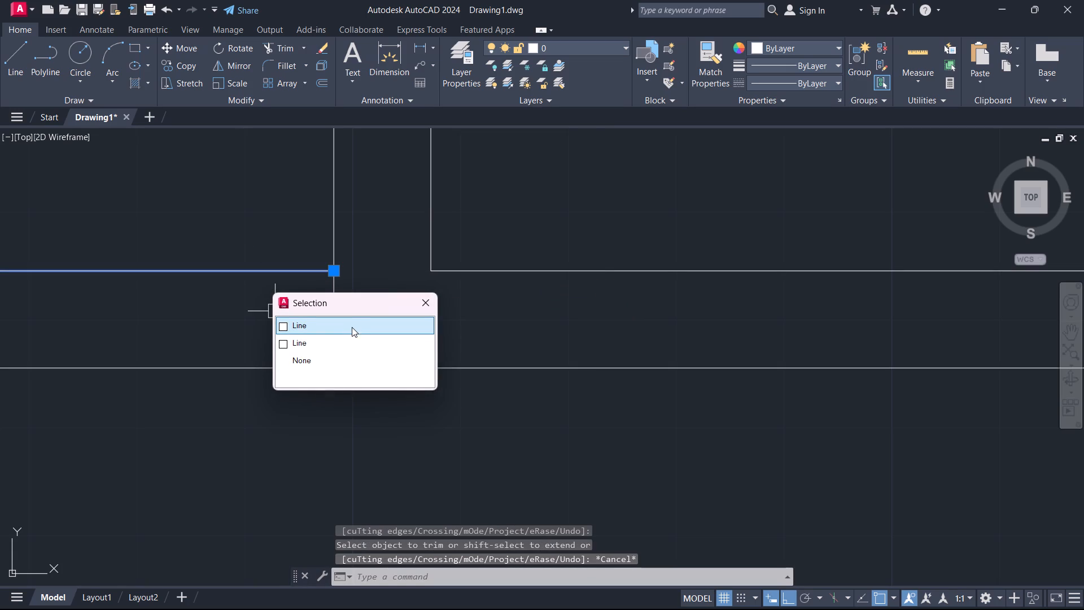
scroll(337, 329, "down", 1)
left_click(335, 324)
key("Delete")
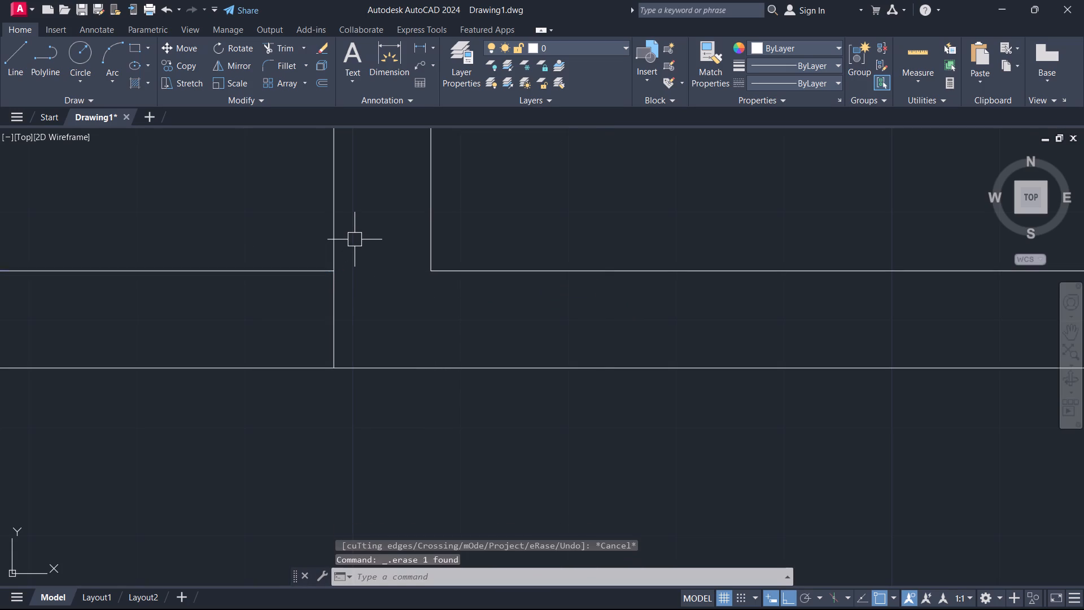
Extend both lines of the thicker partition right of the large middle room down to the inner bottom wall line.
scroll(357, 253, "down", 6)
scroll(371, 290, "up", 1)
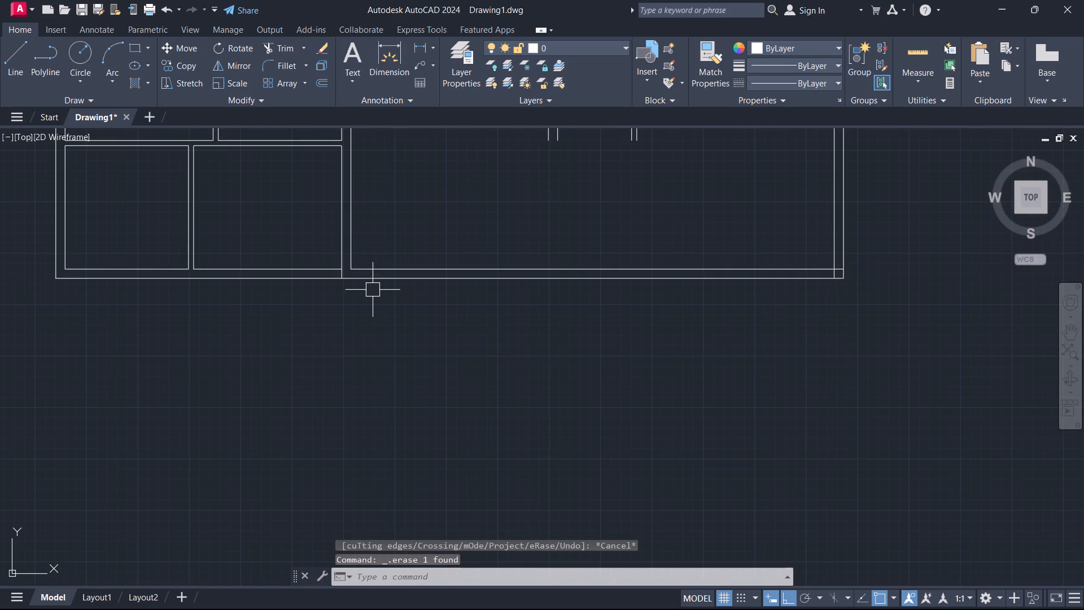
middle_click_drag(419, 255, 316, 389)
scroll(316, 389, "up", 1)
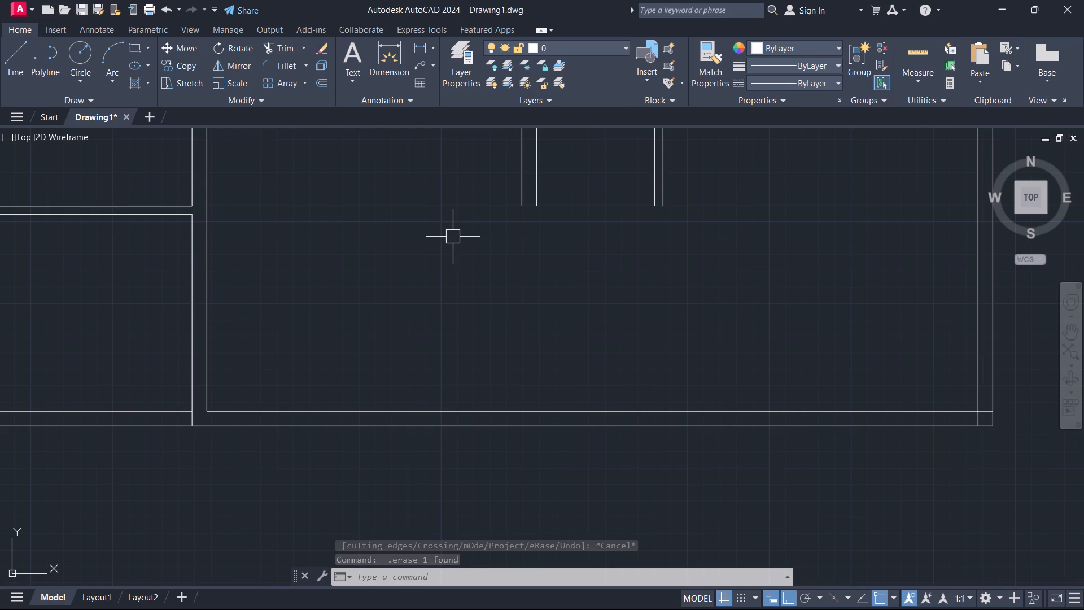
type("EX")
key("space")
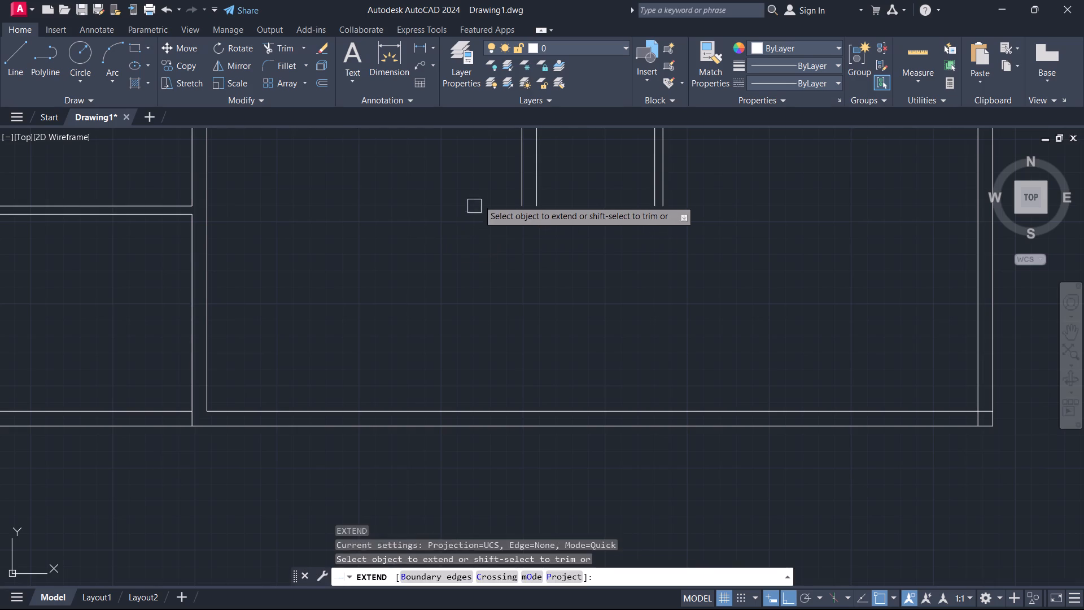
left_click(480, 197)
left_click(619, 199)
key("Escape")
Trim the inner bottom wall line between the two lines of the extended partition.
scroll(644, 278, "down", 2)
middle_click_drag(643, 278, 536, 359)
scroll(492, 432, "up", 2)
scroll(475, 383, "up", 2)
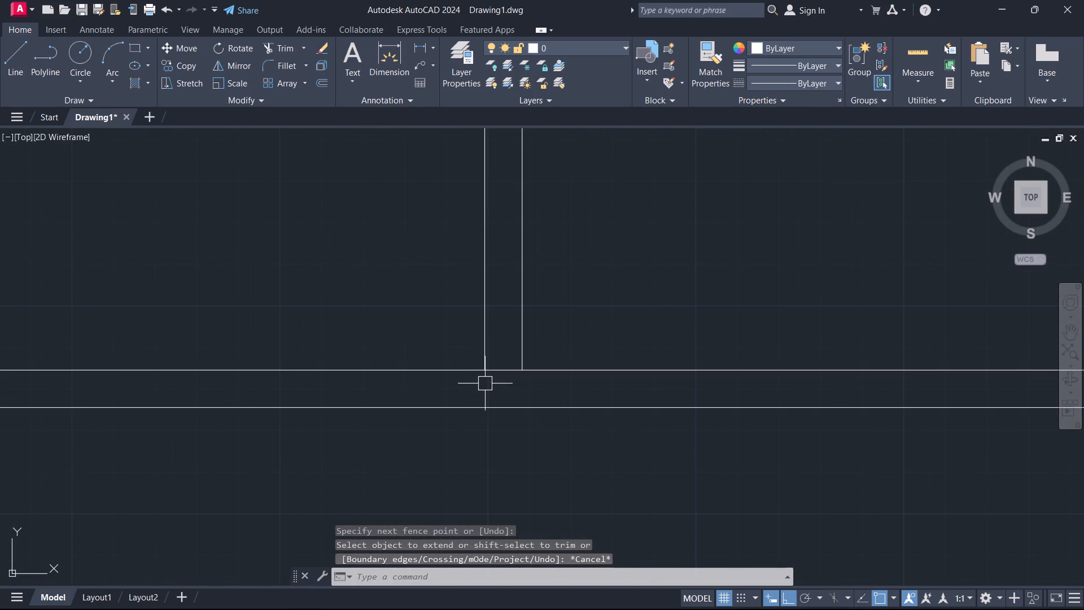
key("t")
key("r")
key("space")
scroll(500, 376, "up", 1)
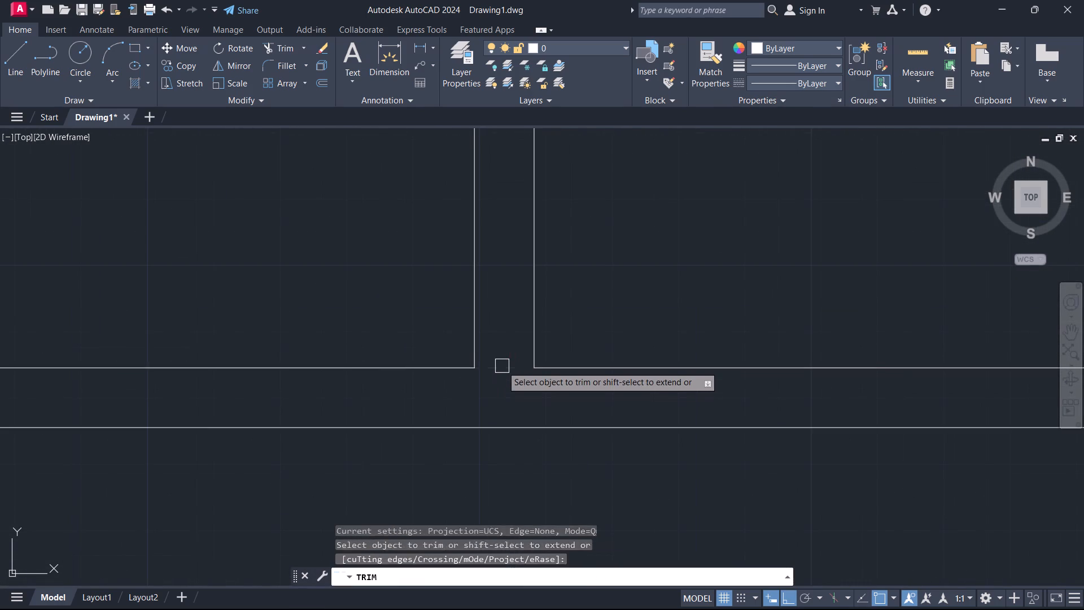
left_click(502, 366)
key("Escape")
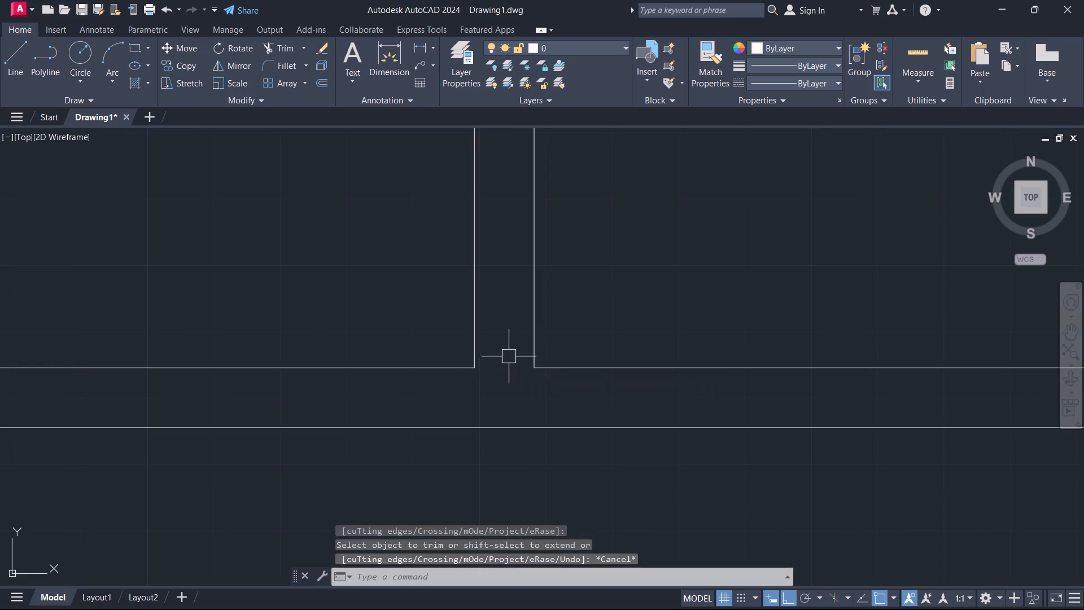
left_click_drag(598, 308, 591, 313)
key("Escape")
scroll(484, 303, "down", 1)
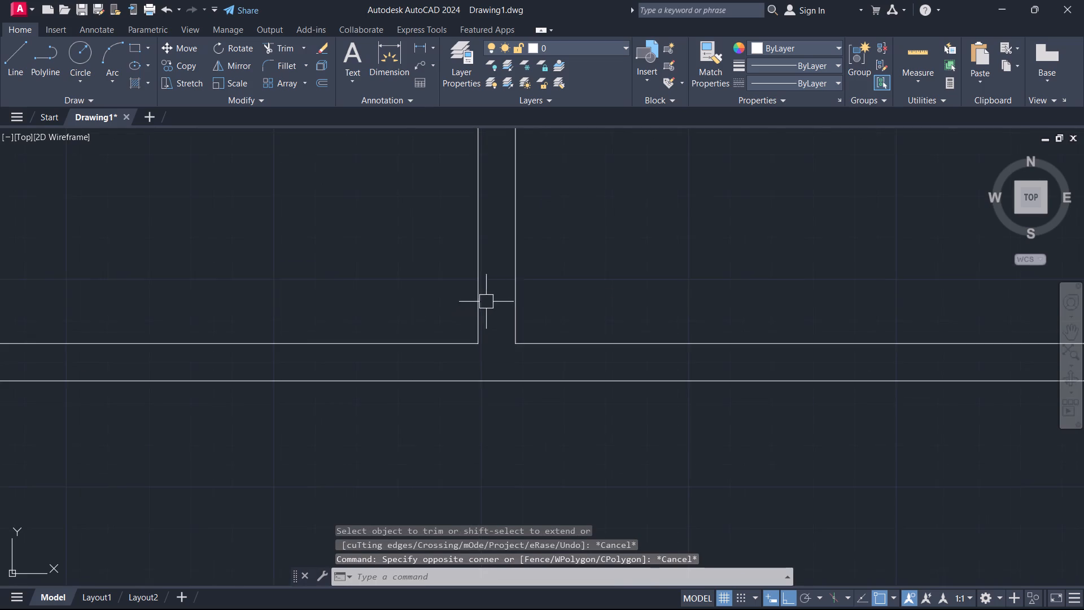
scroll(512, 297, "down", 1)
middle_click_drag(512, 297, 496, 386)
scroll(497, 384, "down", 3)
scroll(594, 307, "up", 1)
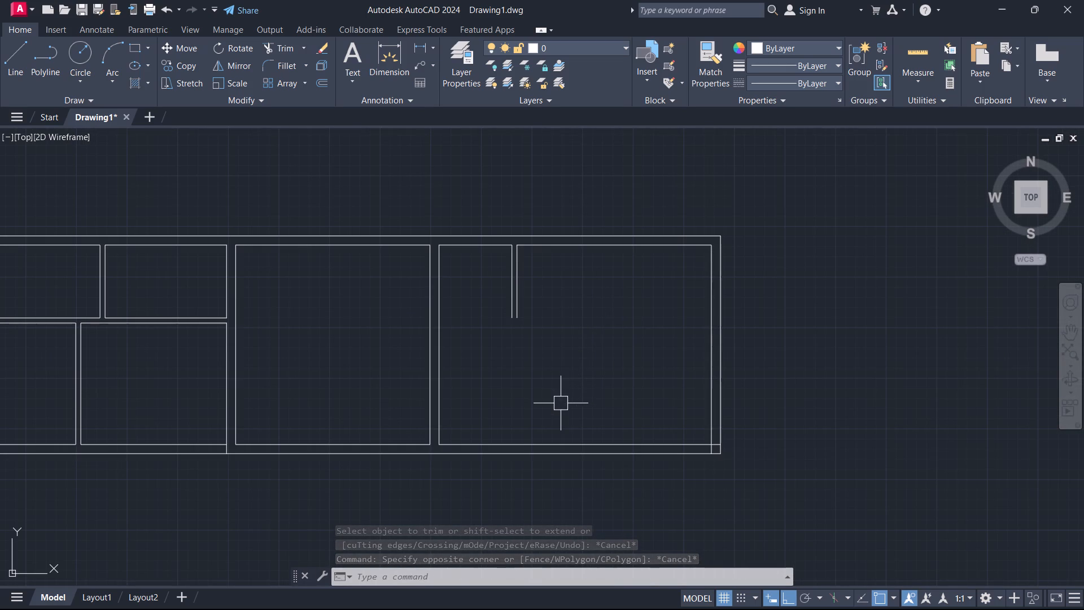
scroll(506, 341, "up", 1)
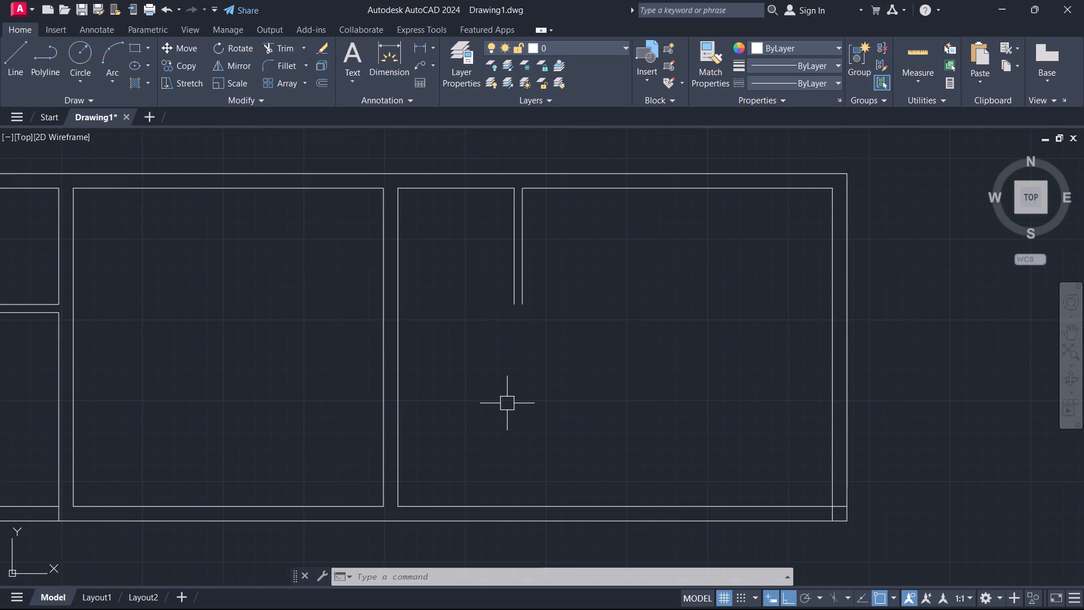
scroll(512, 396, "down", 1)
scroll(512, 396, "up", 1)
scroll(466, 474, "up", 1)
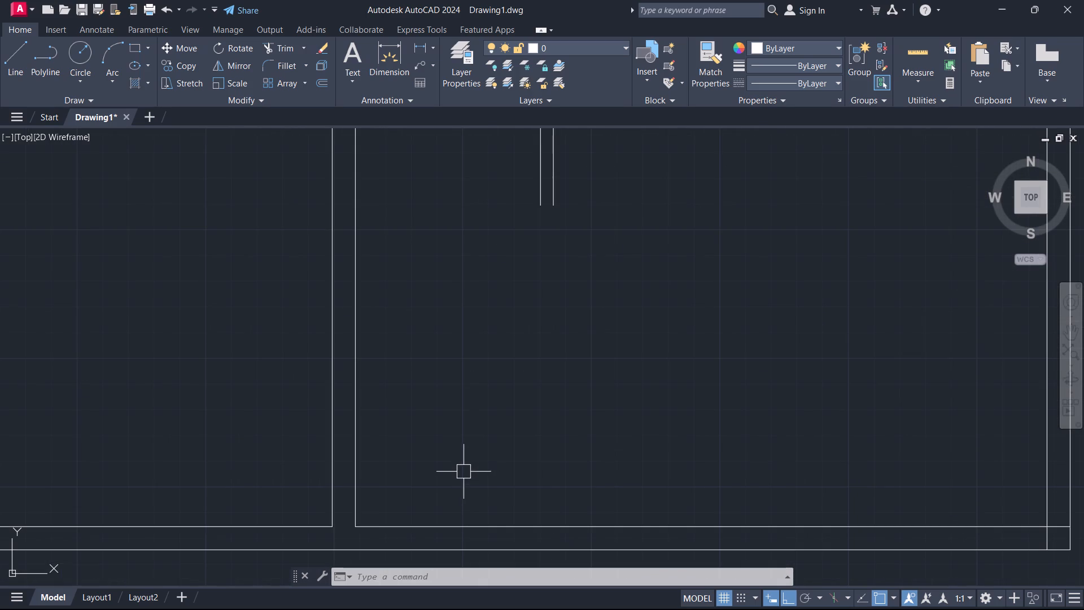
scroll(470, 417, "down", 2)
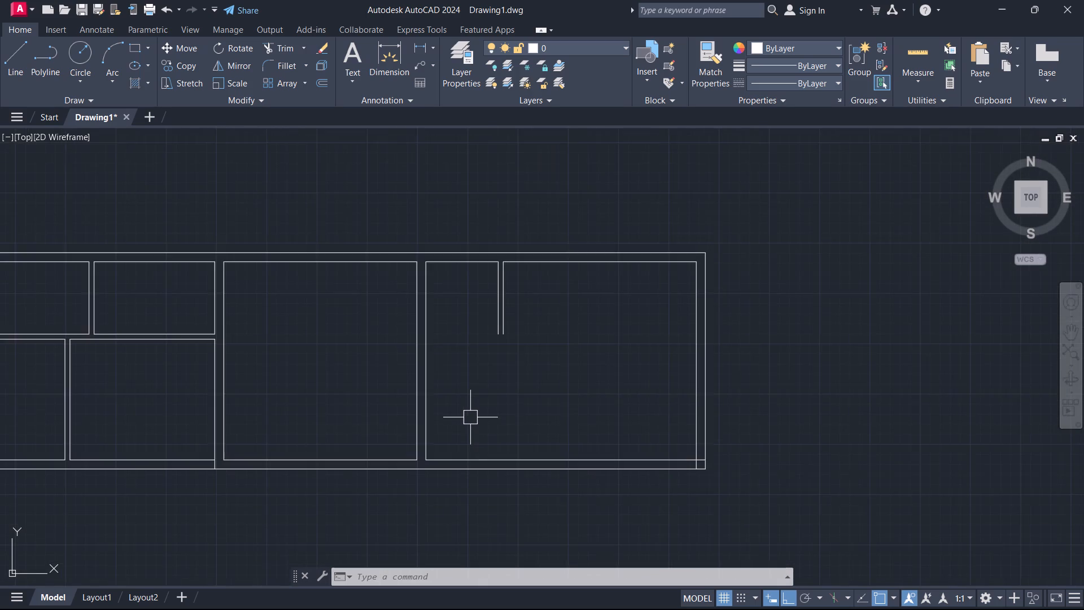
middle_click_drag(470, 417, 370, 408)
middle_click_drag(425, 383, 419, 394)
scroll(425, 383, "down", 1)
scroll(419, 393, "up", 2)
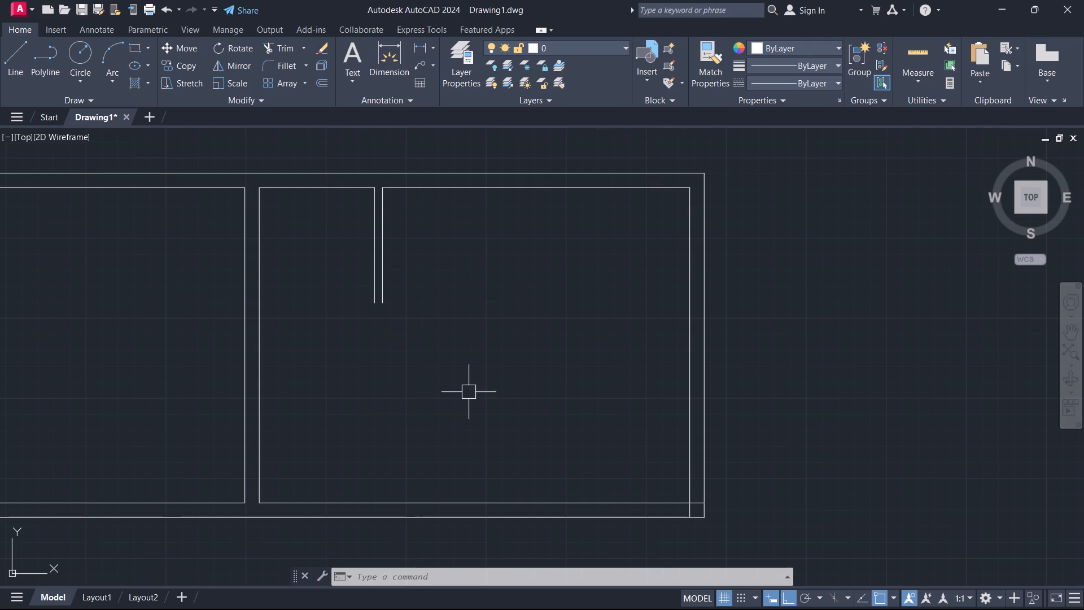
Fillet the inner right wall line and the inner bottom wall line into a sharp corner at the building's lower right.
middle_click_drag(575, 382, 576, 375)
scroll(575, 381, "down", 2)
scroll(606, 434, "up", 3)
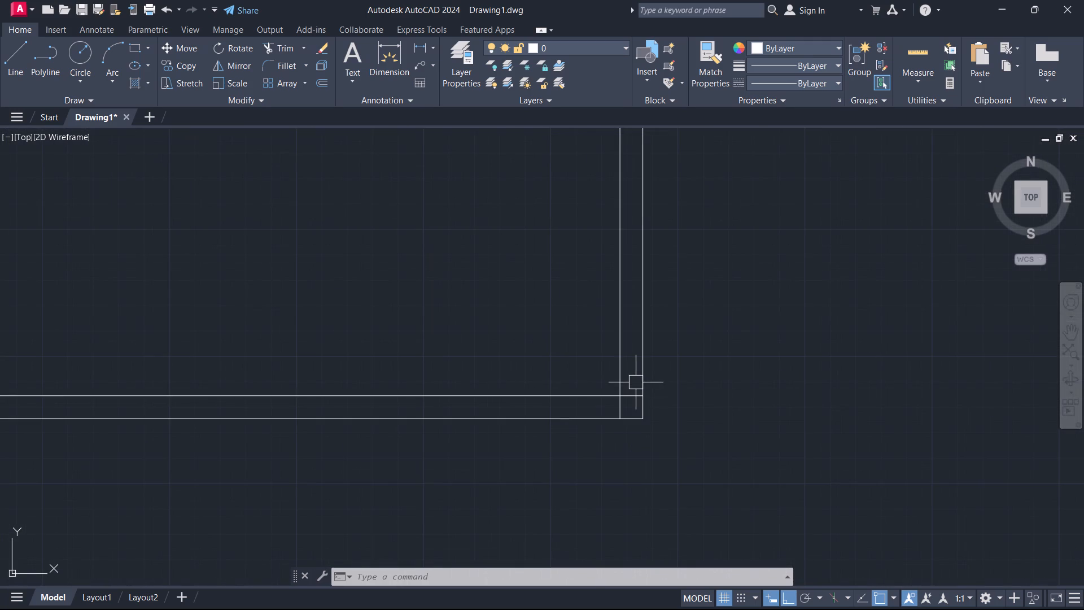
key("f")
key("space")
left_click(622, 373)
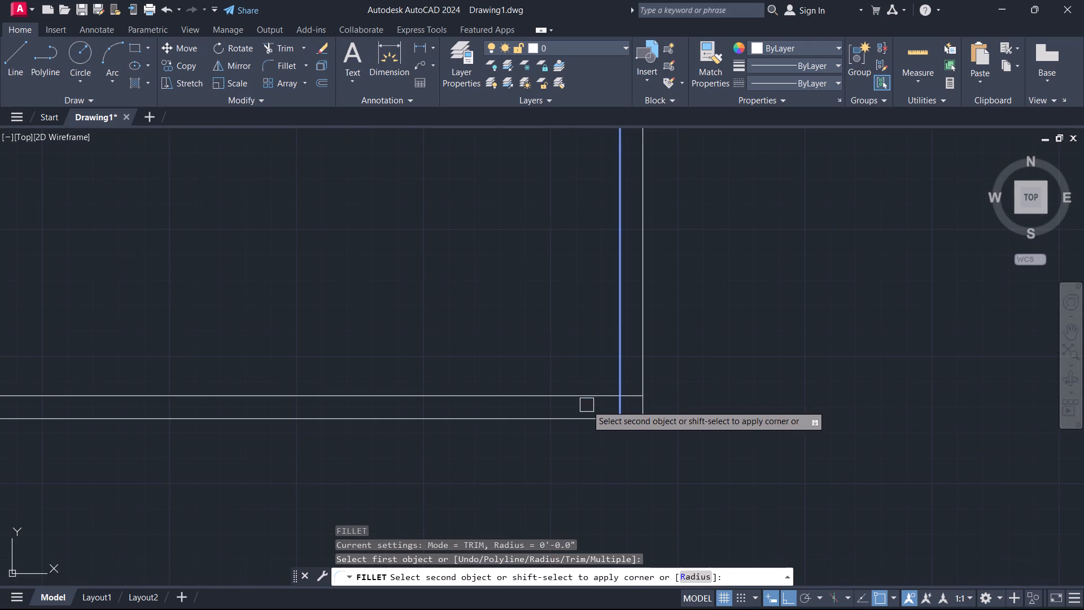
left_click(588, 392)
key("Escape")
Draw a 16' line straight down from the building's outer lower-right corner, followed by a shorter horizontal line running left.
scroll(622, 403, "down", 1)
middle_click_drag(618, 421, 608, 377)
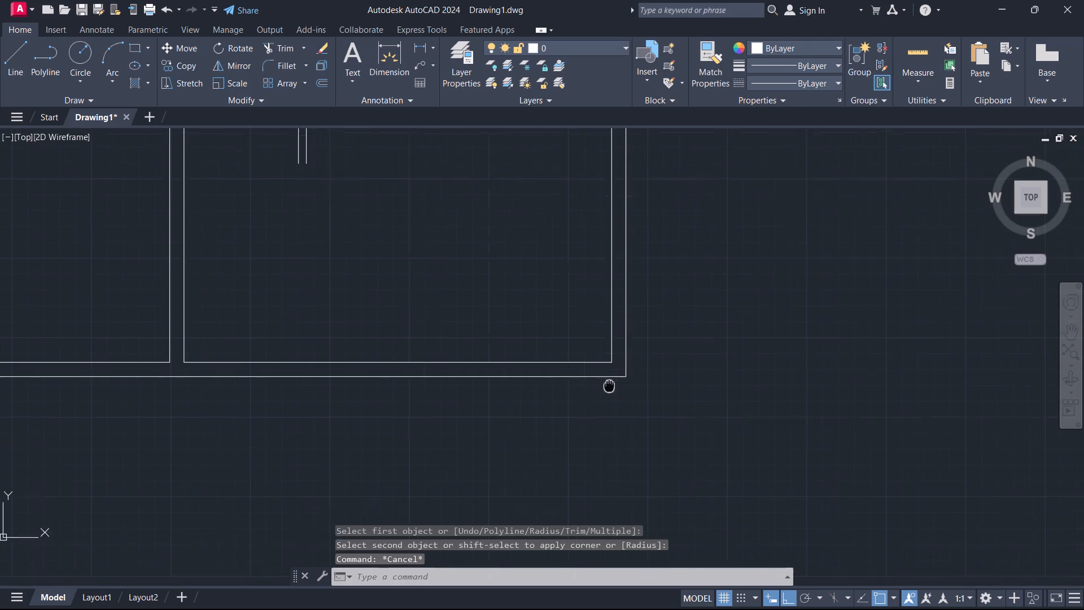
middle_click_drag(608, 377, 600, 323)
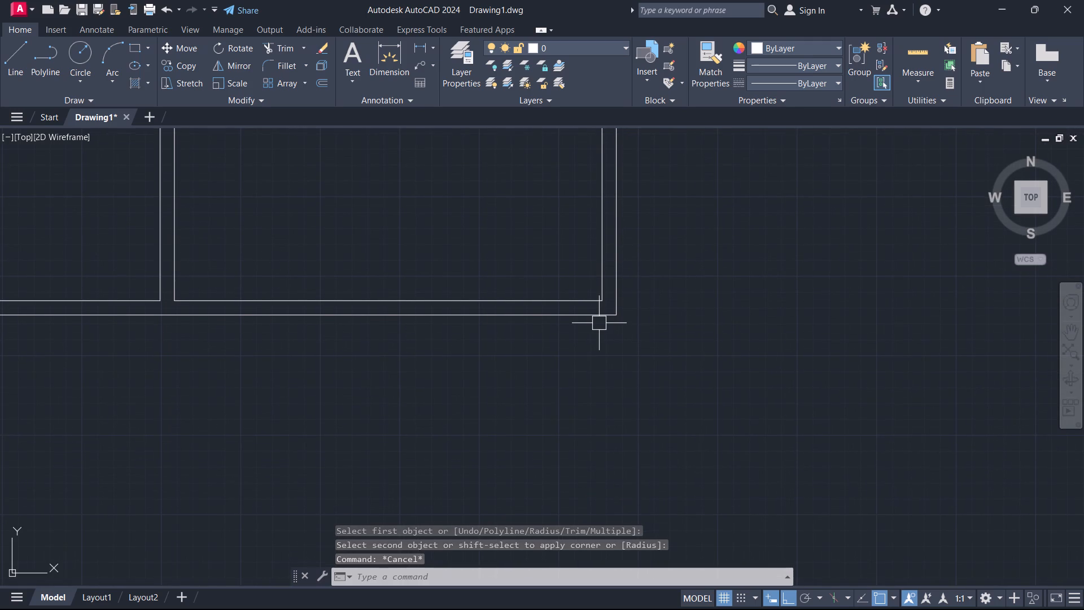
key("l")
key("space")
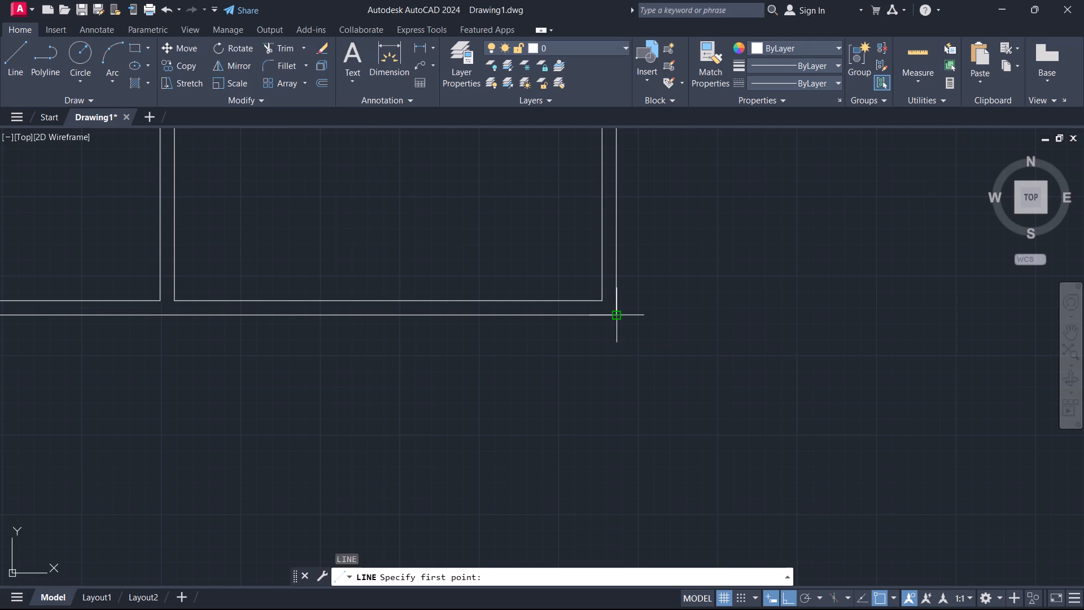
left_click(614, 318)
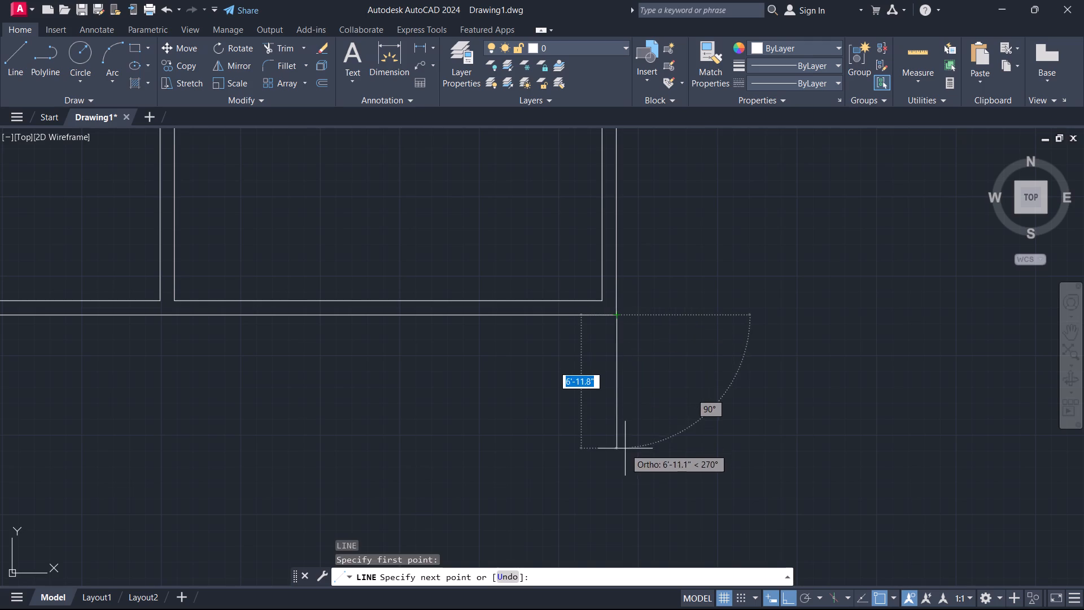
type("16")
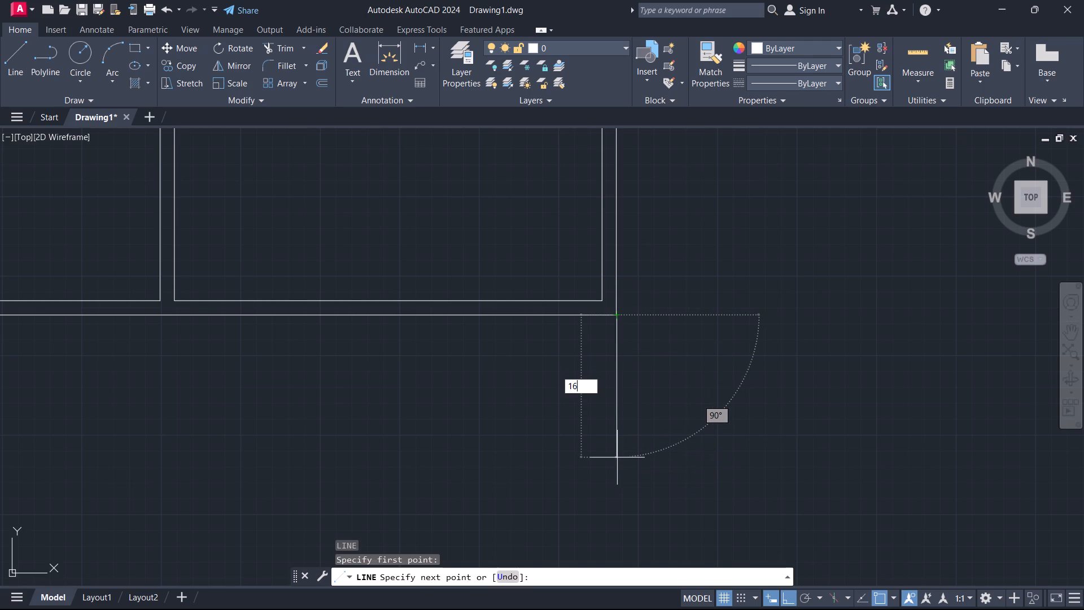
key("apostrophe")
key("Return")
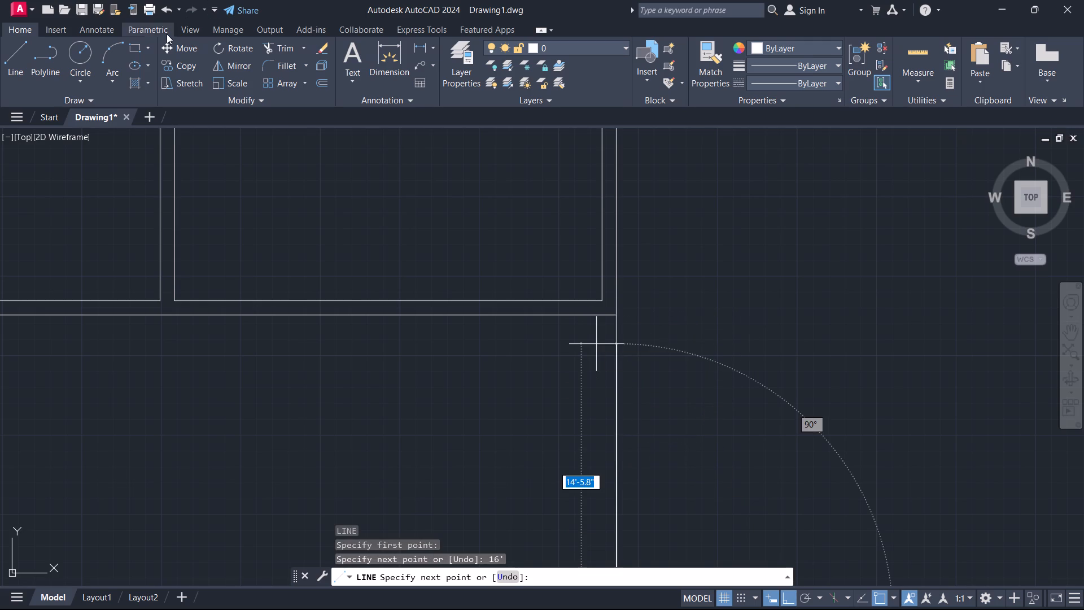
scroll(164, 40, "down", 3)
scroll(143, 226, "down", 2)
middle_click_drag(142, 226, 222, 14)
middle_click_drag(340, 166, 537, 554)
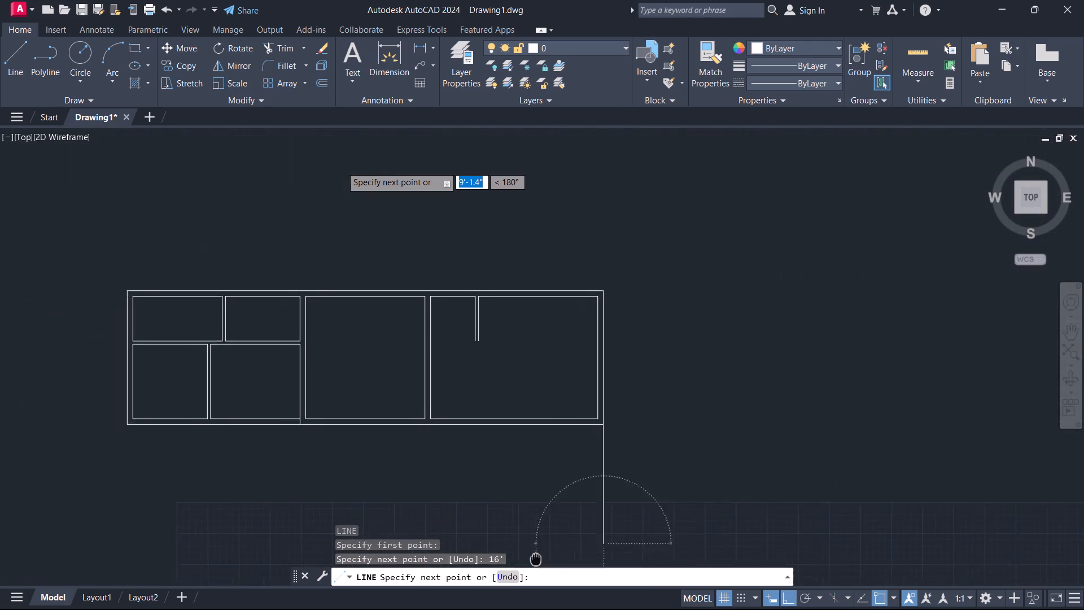
middle_click_drag(537, 554, 579, 412)
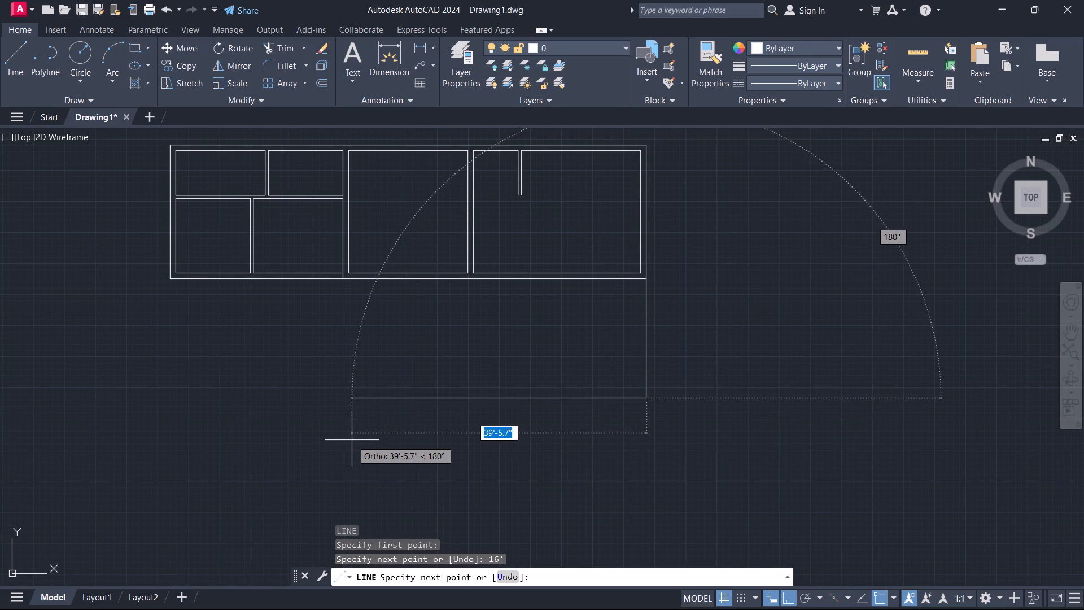
scroll(352, 440, "down", 1)
middle_click_drag(352, 439, 544, 432)
left_click(642, 421)
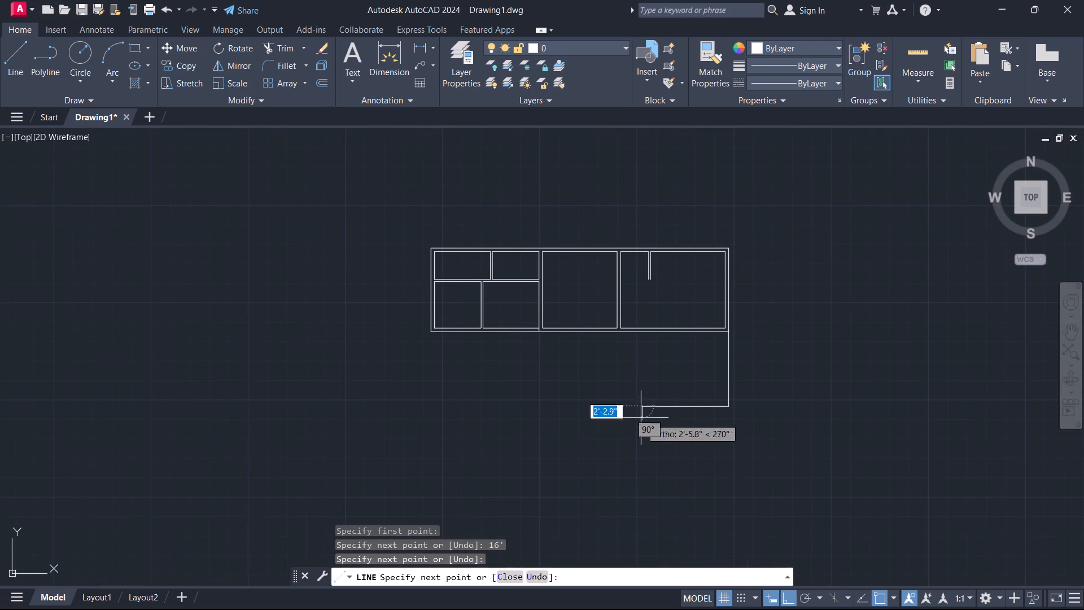
key("Escape")
Fillet the outer left wall line and the new horizontal bottom line into a sharp corner at the lower left.
key("f")
key("space")
scroll(417, 313, "up", 2)
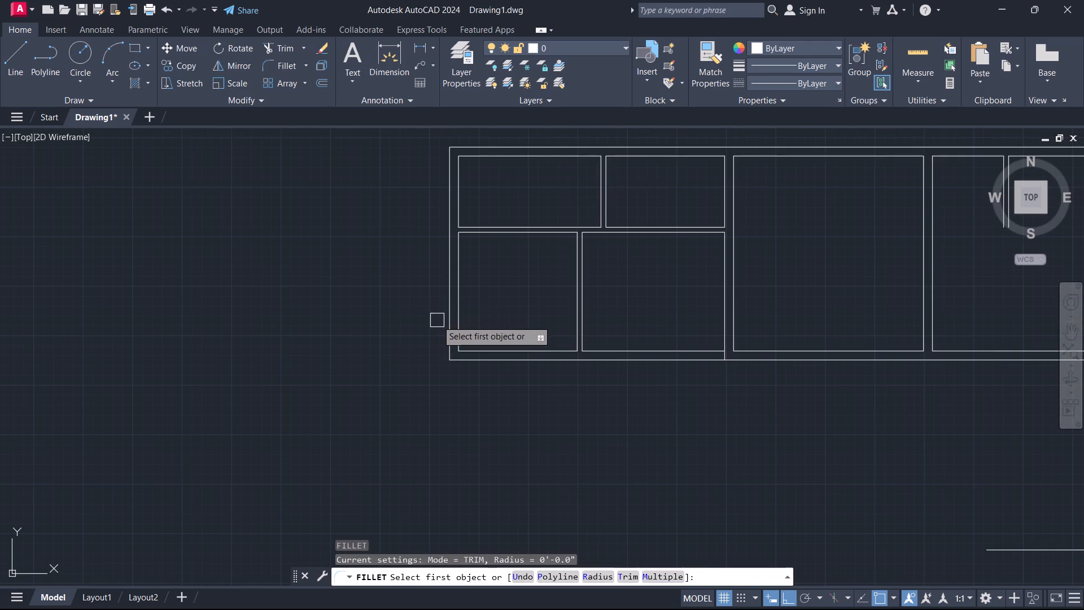
left_click(443, 325)
left_click(449, 339)
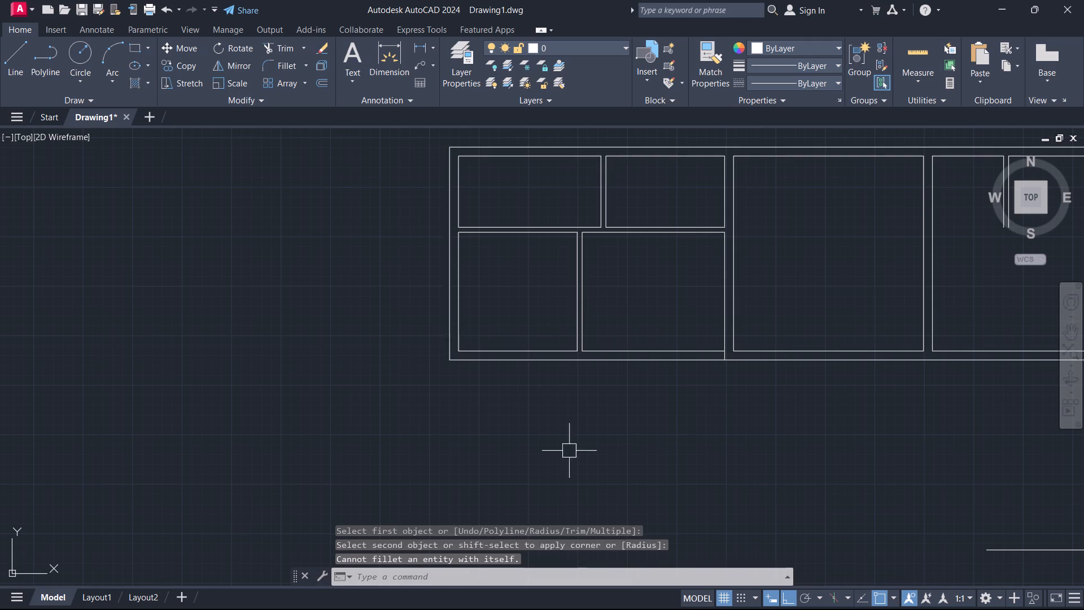
scroll(609, 441, "down", 1)
middle_click_drag(605, 424, 606, 313)
key("space")
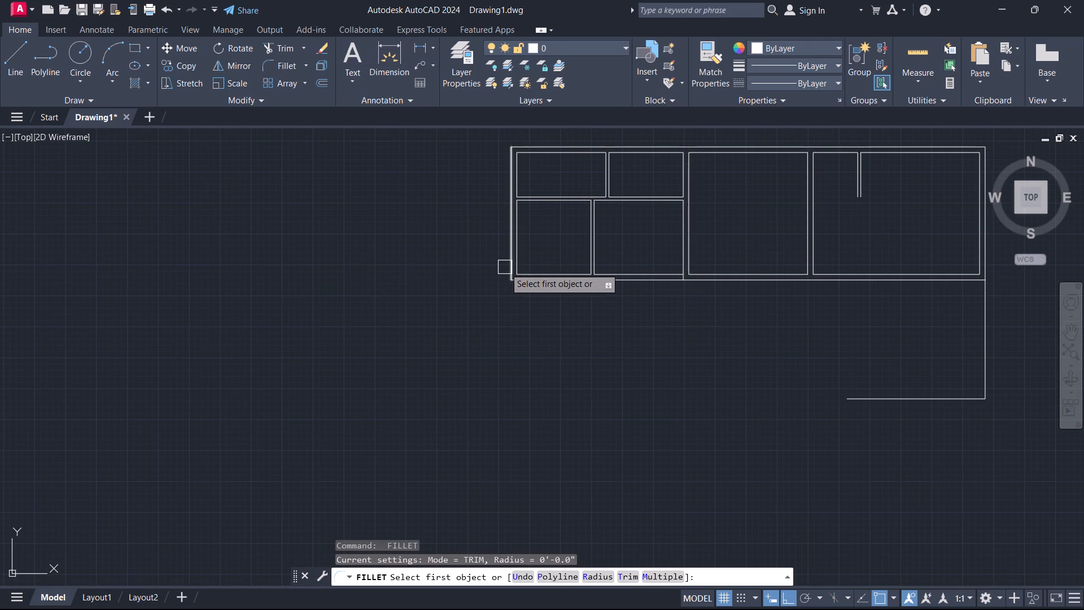
left_click(505, 268)
left_click(899, 400)
key("Escape")
middle_click_drag(627, 386, 572, 379)
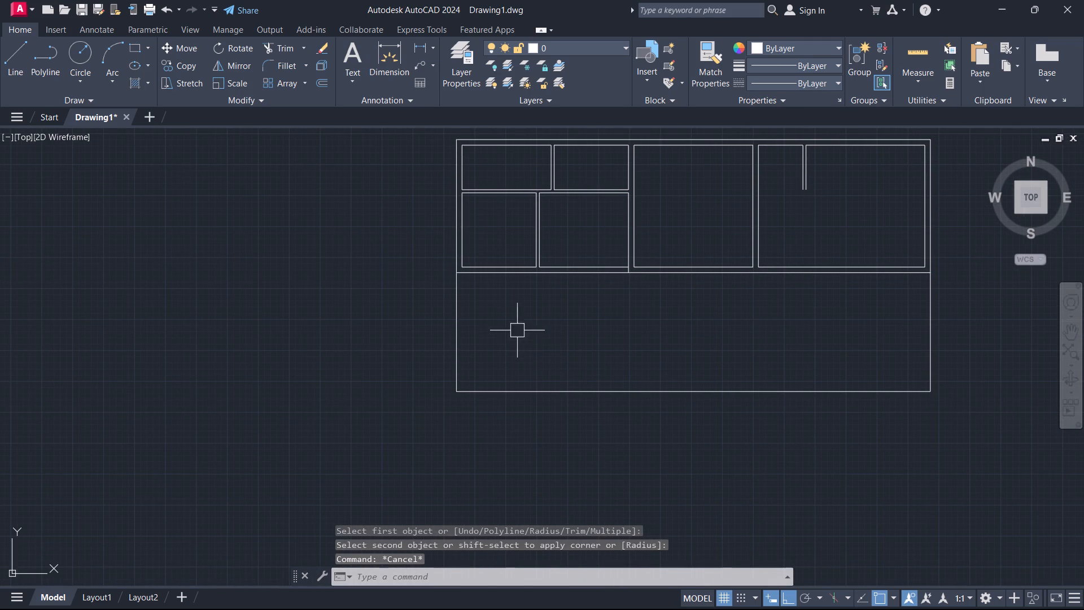
Extend the inner left wall line down to the new bottom line of the added area.
scroll(499, 303, "up", 1)
type("EX")
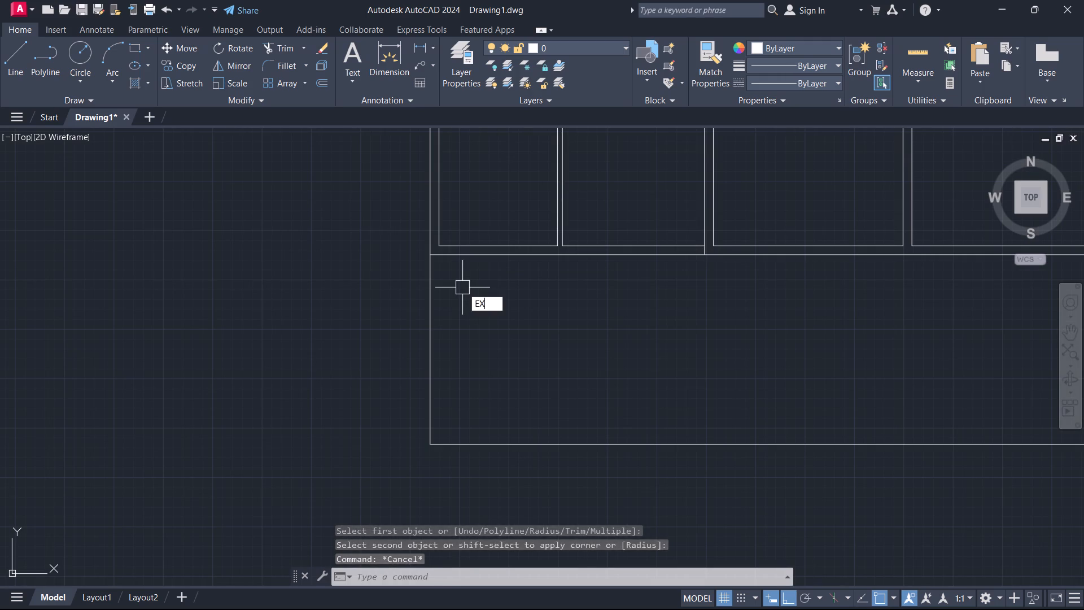
key("space")
left_click(443, 224)
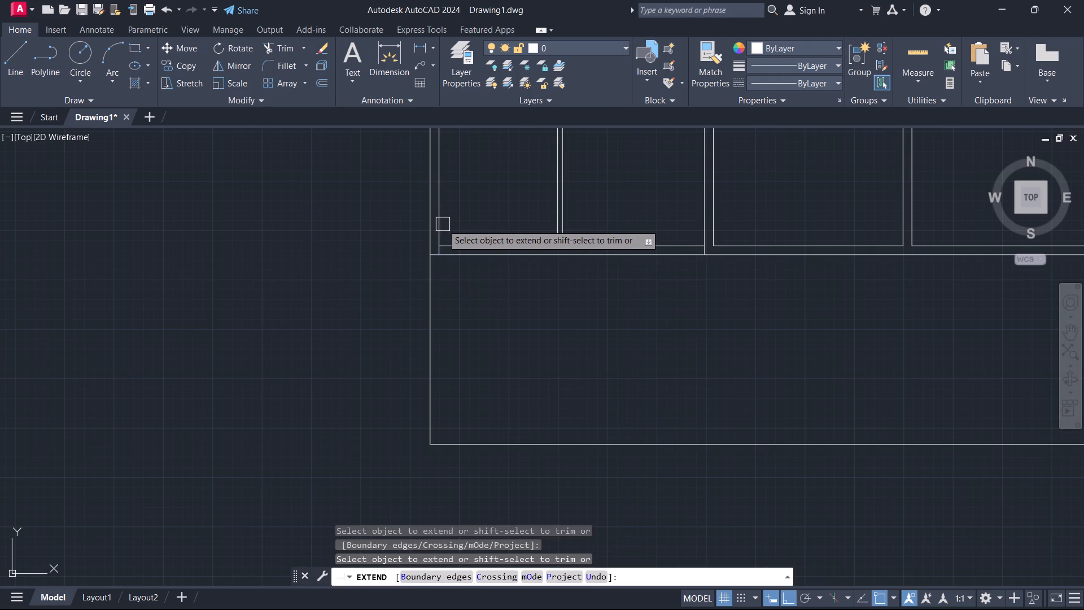
left_click(442, 228)
key("Escape")
Trim the old outer bottom wall line between the outer and inner left wall lines.
scroll(439, 246, "up", 2)
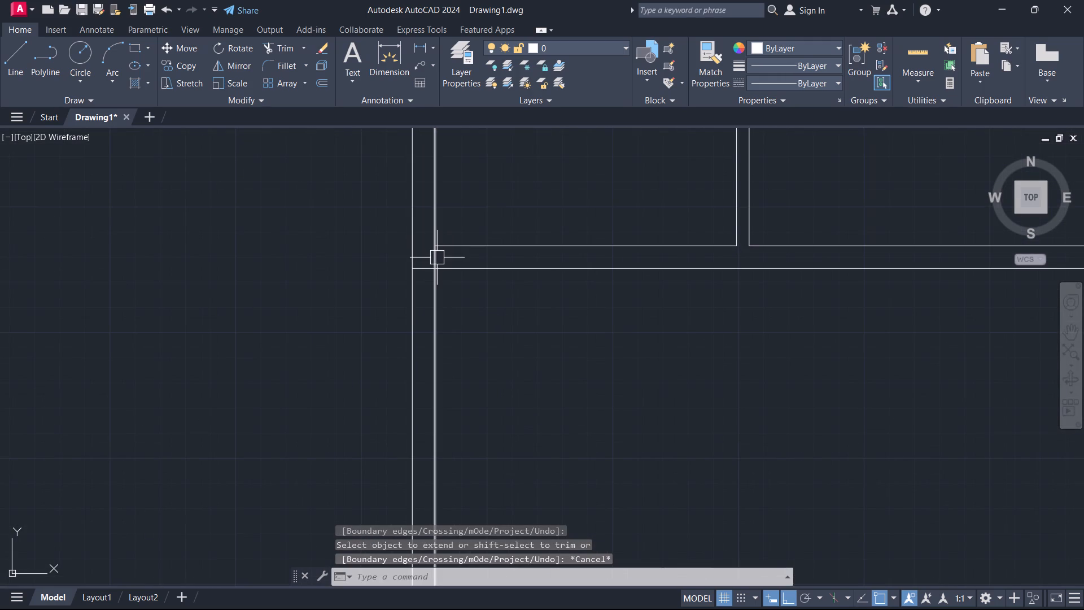
type("TR")
key("space")
scroll(438, 261, "up", 1)
left_click(435, 260)
left_click(414, 274)
key("Escape")
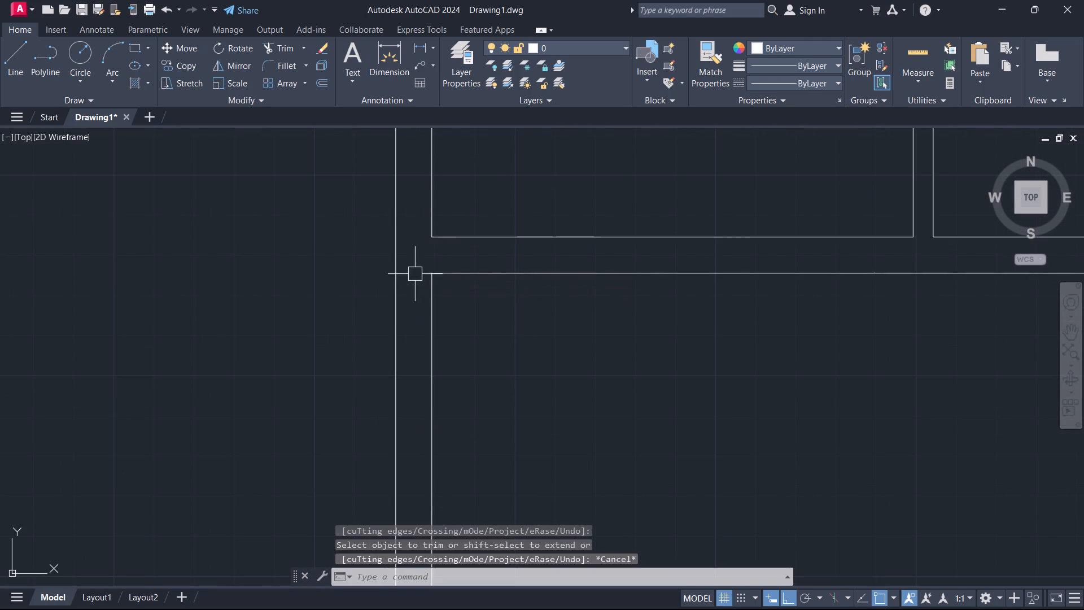
Offset the new bottom line 9" outward, below the added area.
scroll(450, 312, "down", 1)
scroll(491, 385, "down", 2)
middle_click_drag(487, 380, 463, 345)
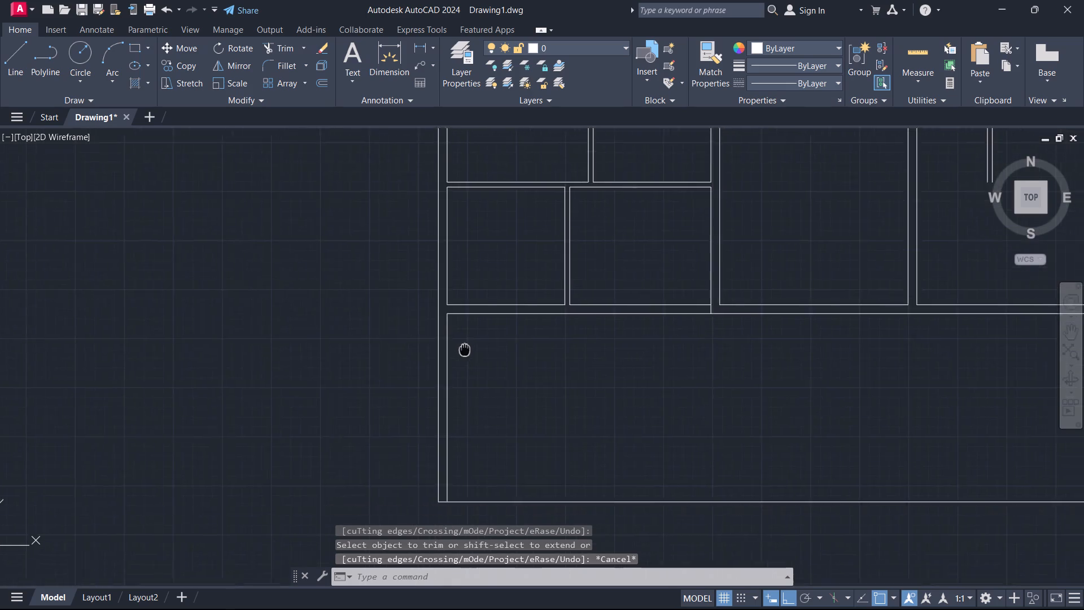
middle_click_drag(463, 345, 416, 291)
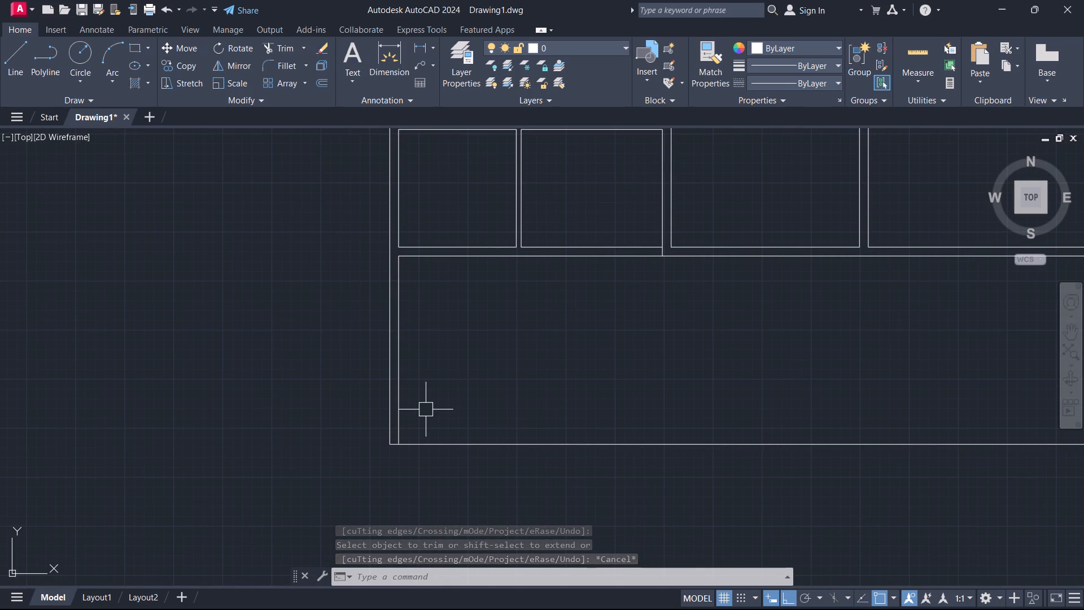
type("O")
key("space")
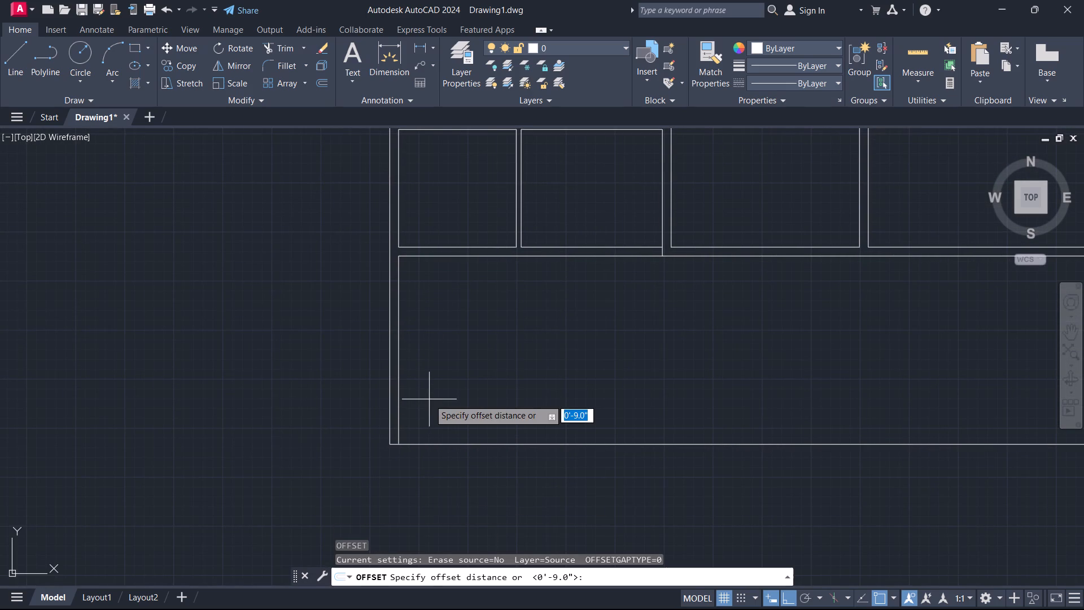
key("9")
key("Return")
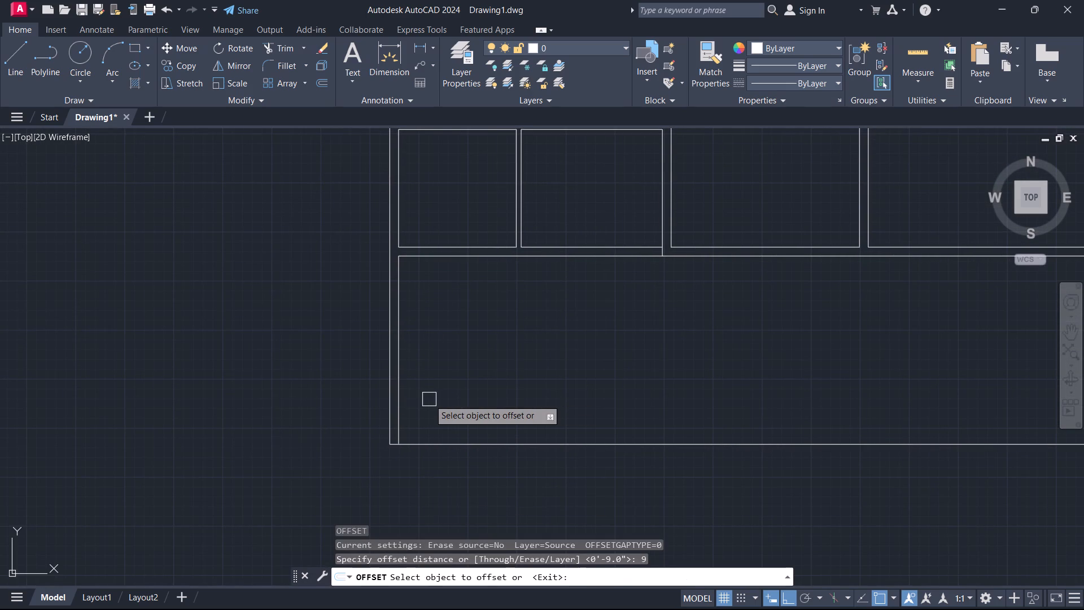
left_click(527, 446)
left_click(527, 495)
key("Escape")
Fillet the outer and inner left wall lines with the matching new bottom wall lines into sharp lower-left corners.
middle_click_drag(548, 374, 550, 258)
key("f")
key("space")
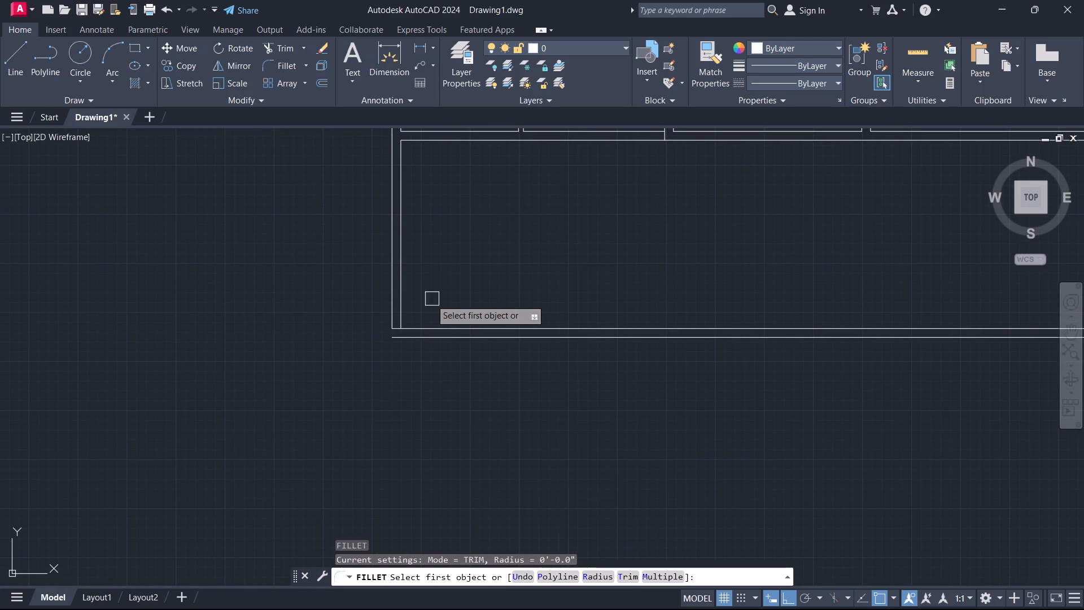
left_click(386, 306)
left_click(414, 341)
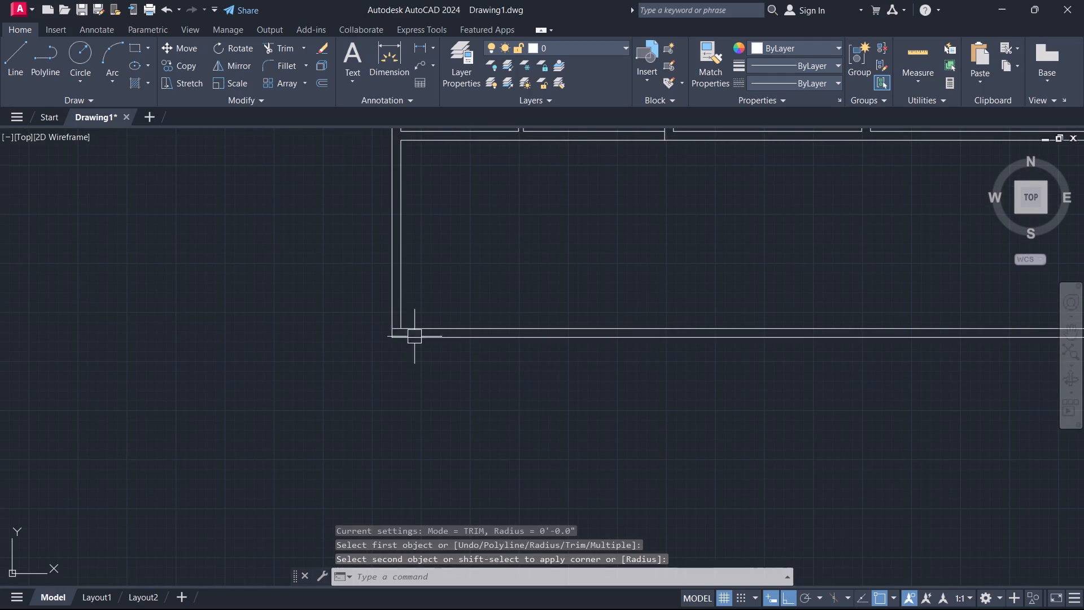
key("space")
key("space")
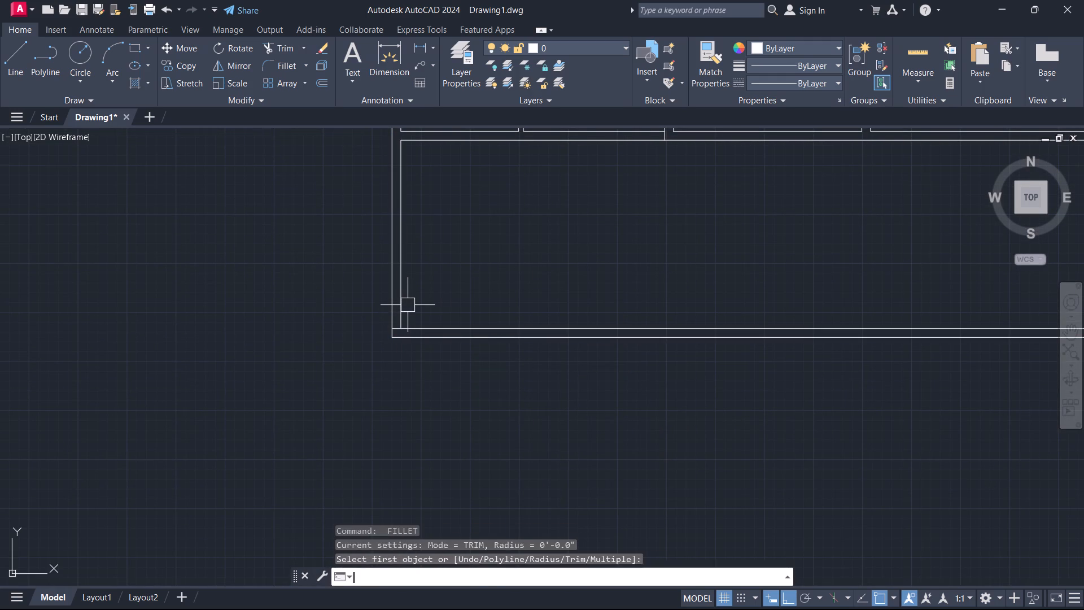
key("space")
key("space")
key("space")
left_click(407, 303)
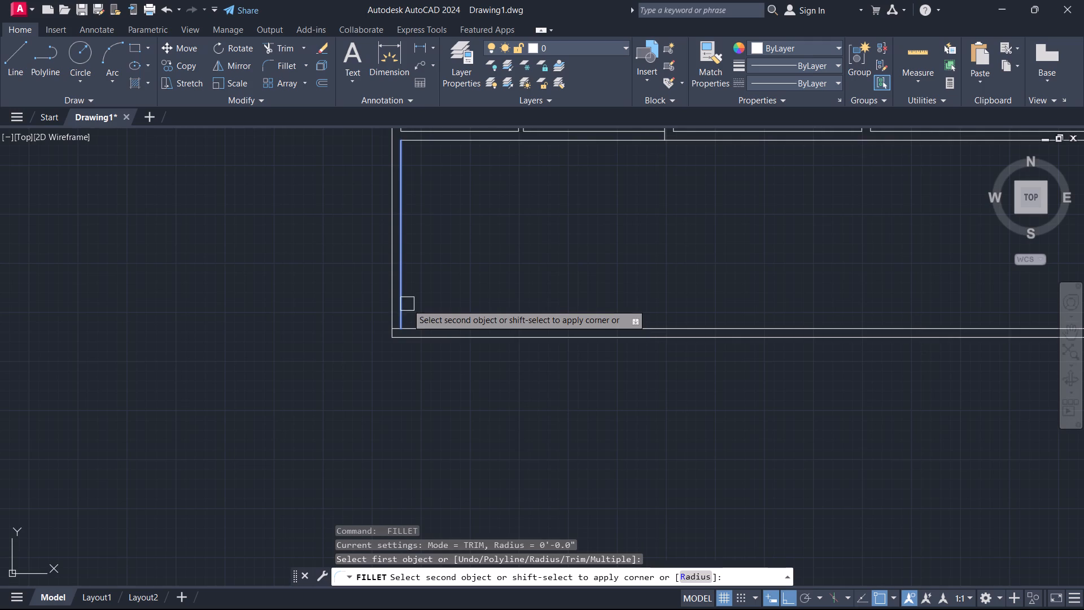
left_click(421, 325)
Fillet the inner and outer right wall lines with the matching new bottom wall lines into sharp lower-right corners.
key("space")
scroll(473, 300, "down", 2)
scroll(473, 300, "up", 1)
middle_click_drag(473, 299, 196, 335)
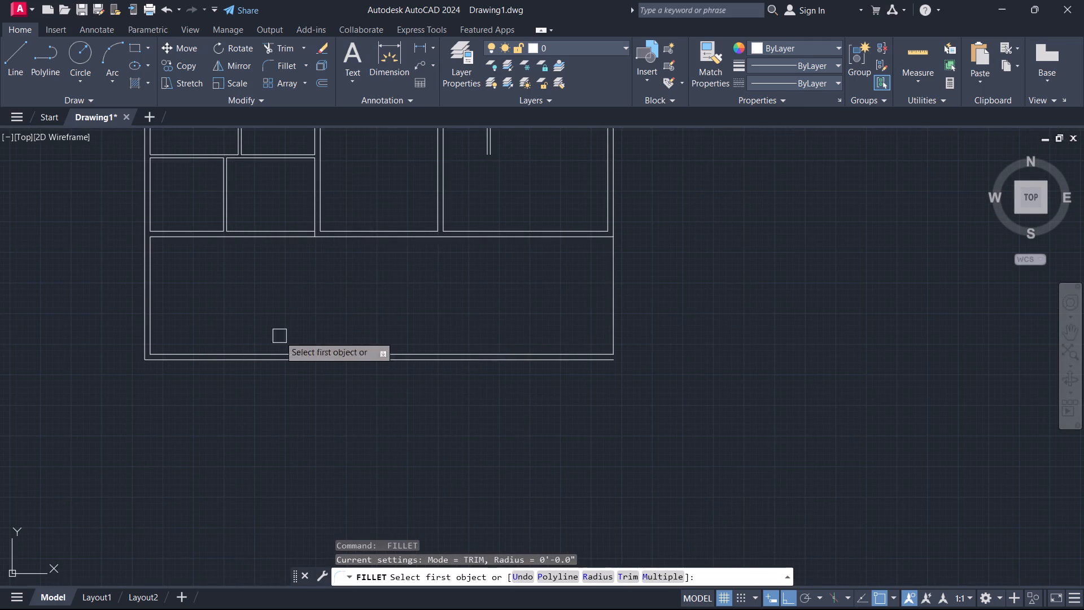
scroll(612, 252, "up", 2)
left_click(598, 173)
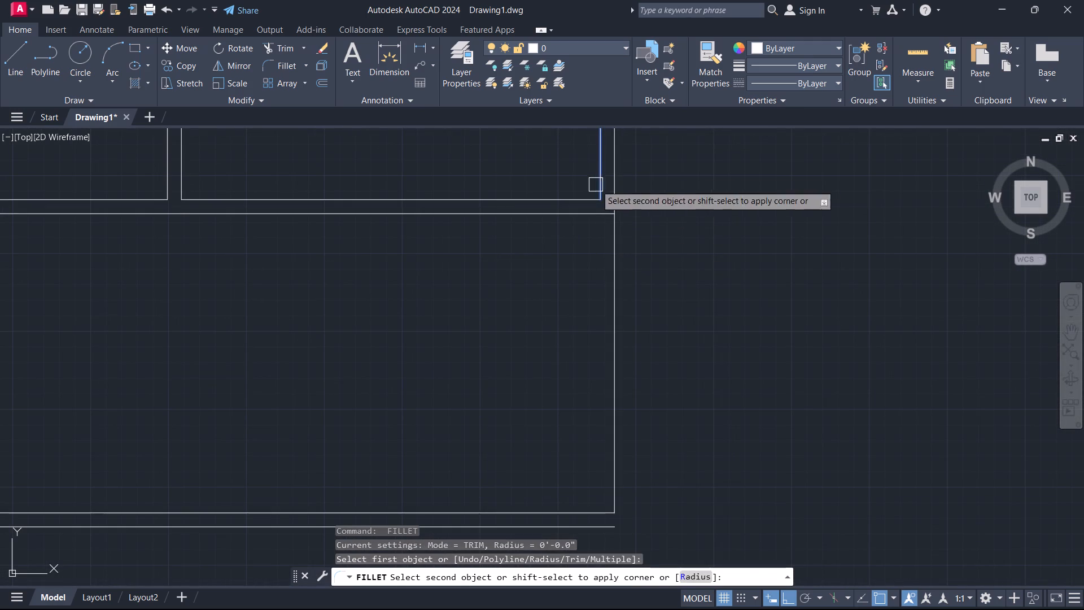
left_click(527, 512)
key("space")
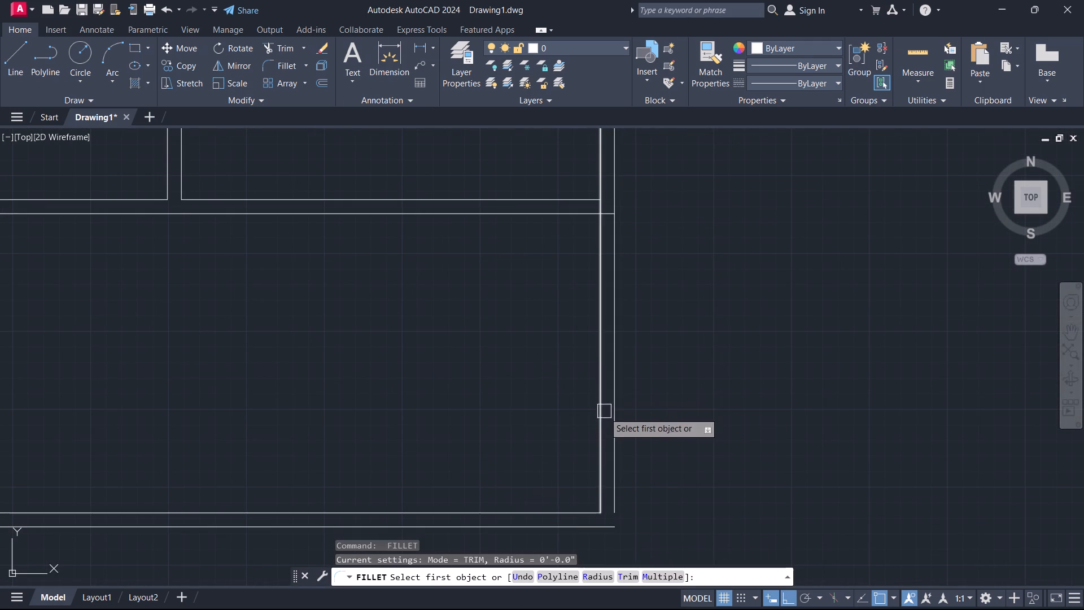
left_click(620, 462)
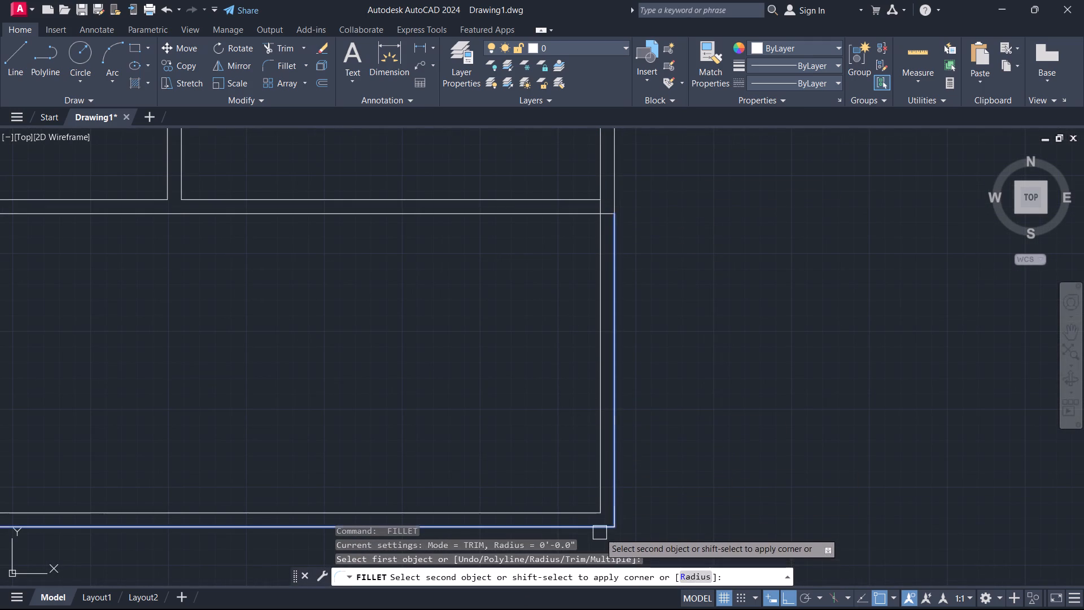
left_click(600, 533)
key("Escape")
Trim the old outer bottom wall line between the inner and outer right wall lines.
scroll(607, 189, "up", 2)
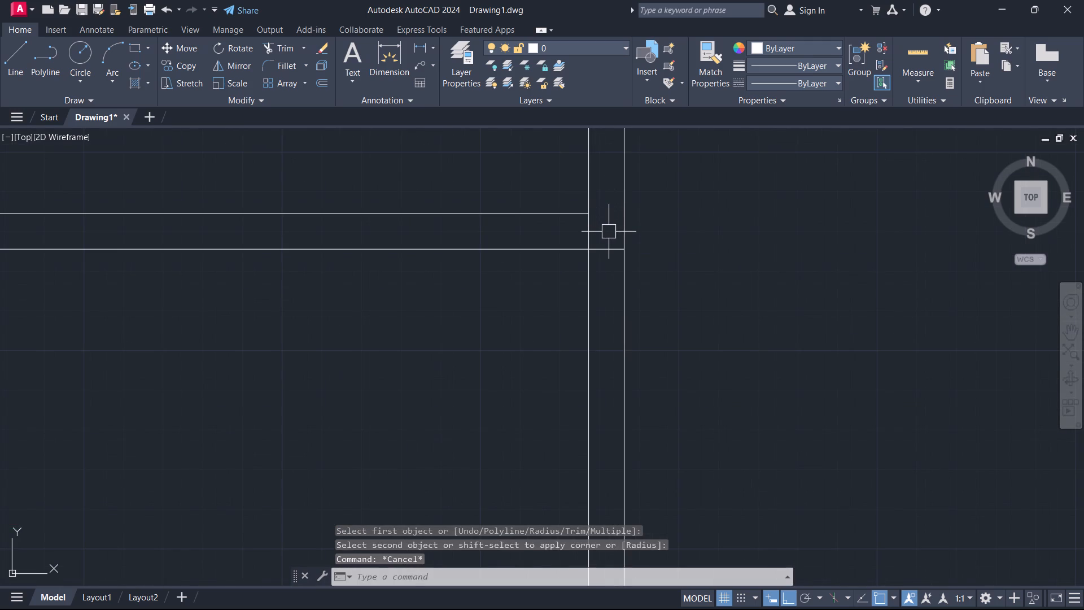
key("t")
key("r")
left_click(610, 245)
key("Escape")
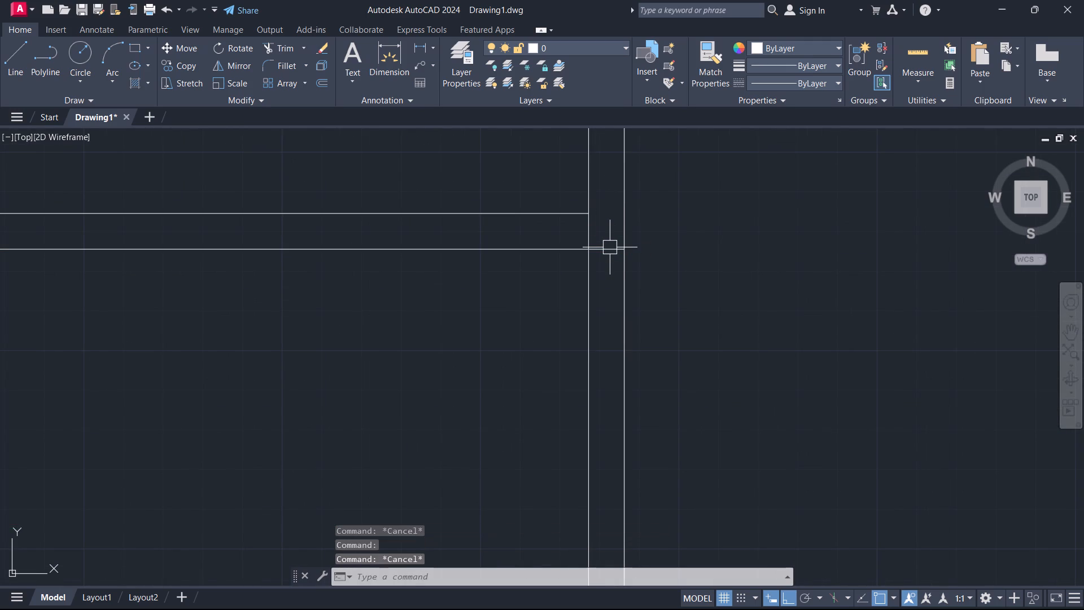
type("TR")
left_click(610, 248)
key("space")
key("Escape")
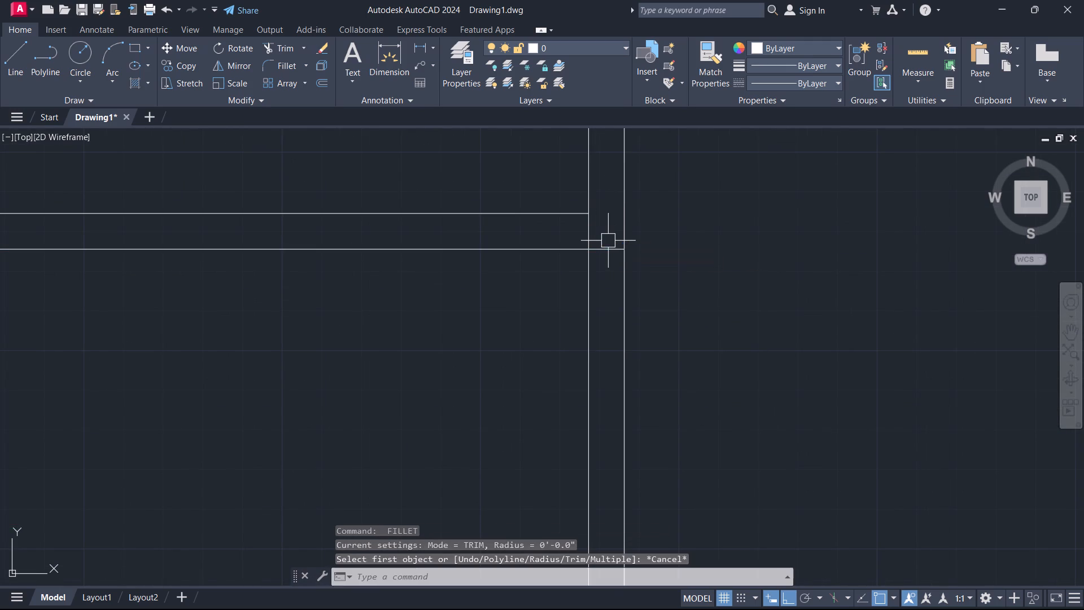
type("TR")
key("space")
left_click(607, 246)
left_click(601, 237)
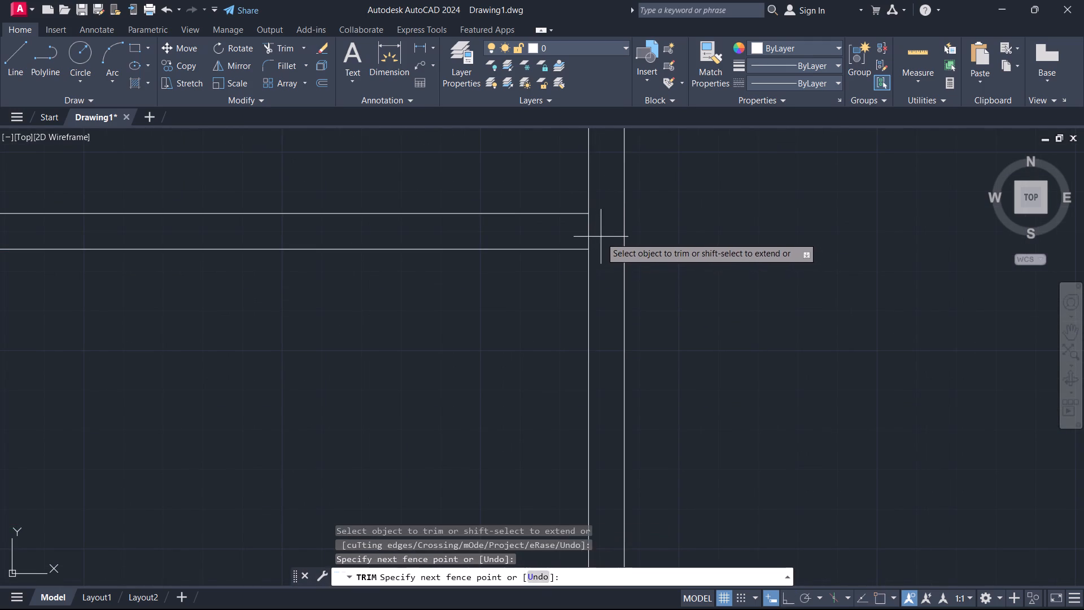
left_click(562, 230)
key("Escape")
Extend both lines of the wall between the upper middle and right rooms down to the lower area's inner bottom line.
scroll(570, 241, "down", 4)
middle_click_drag(524, 308, 581, 260)
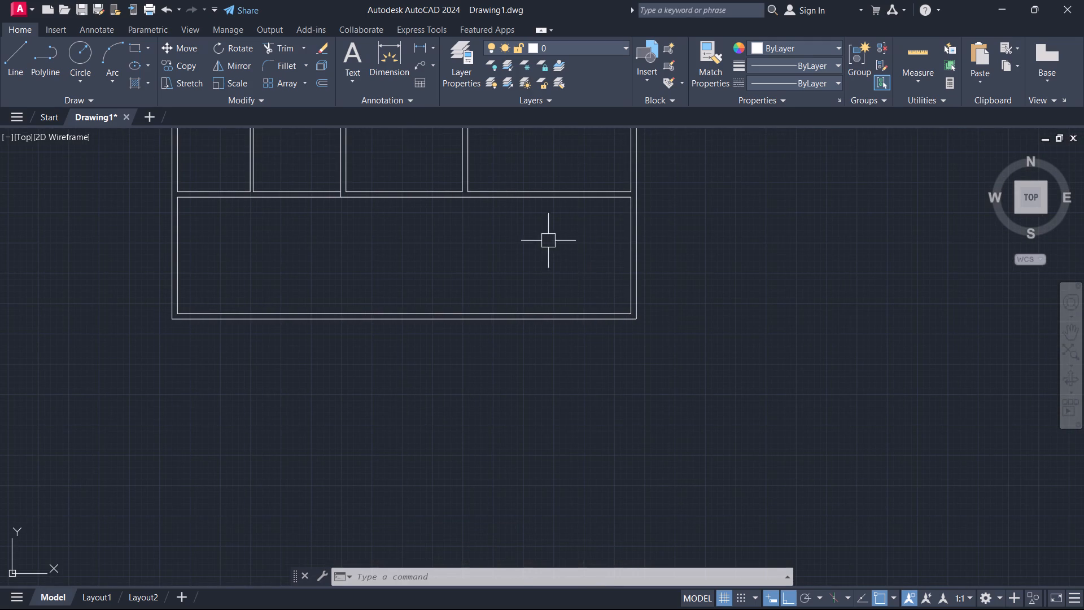
middle_click_drag(548, 241, 614, 319)
key("e")
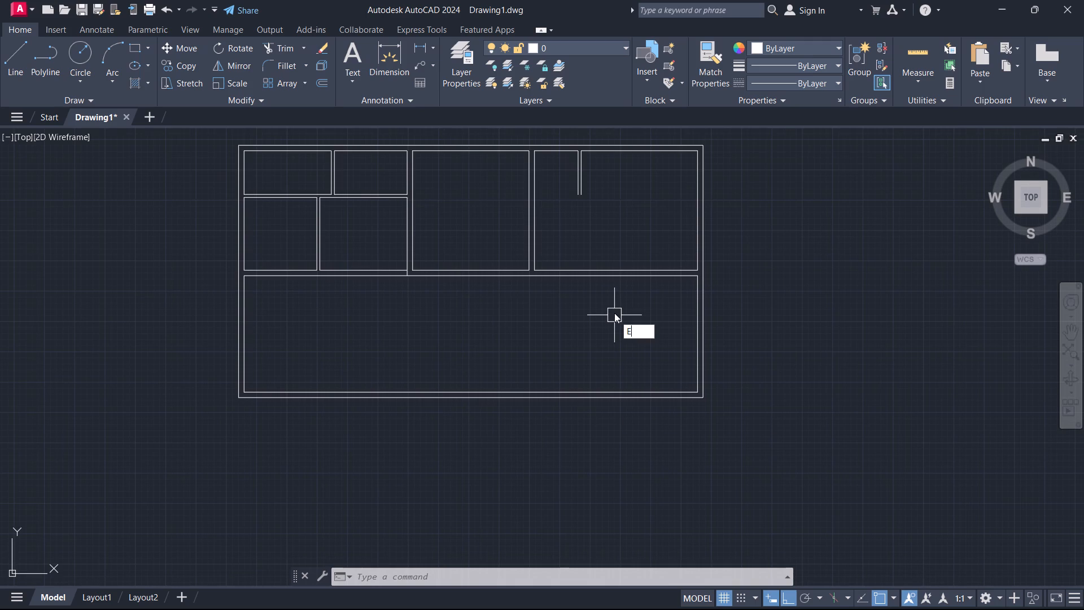
key("x")
key("space")
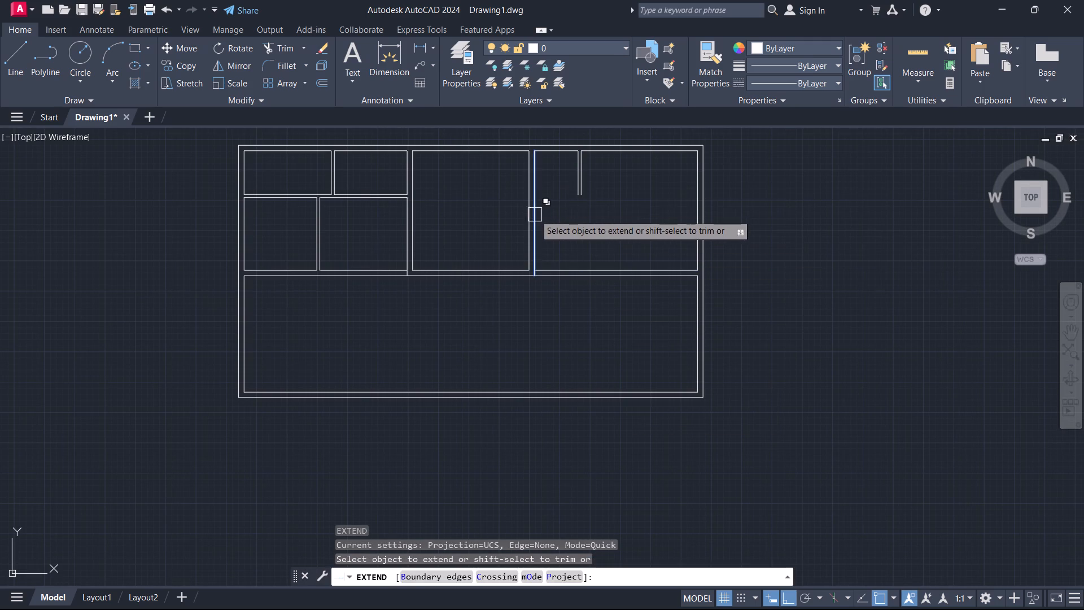
left_click(550, 234)
left_click(505, 235)
left_click(558, 236)
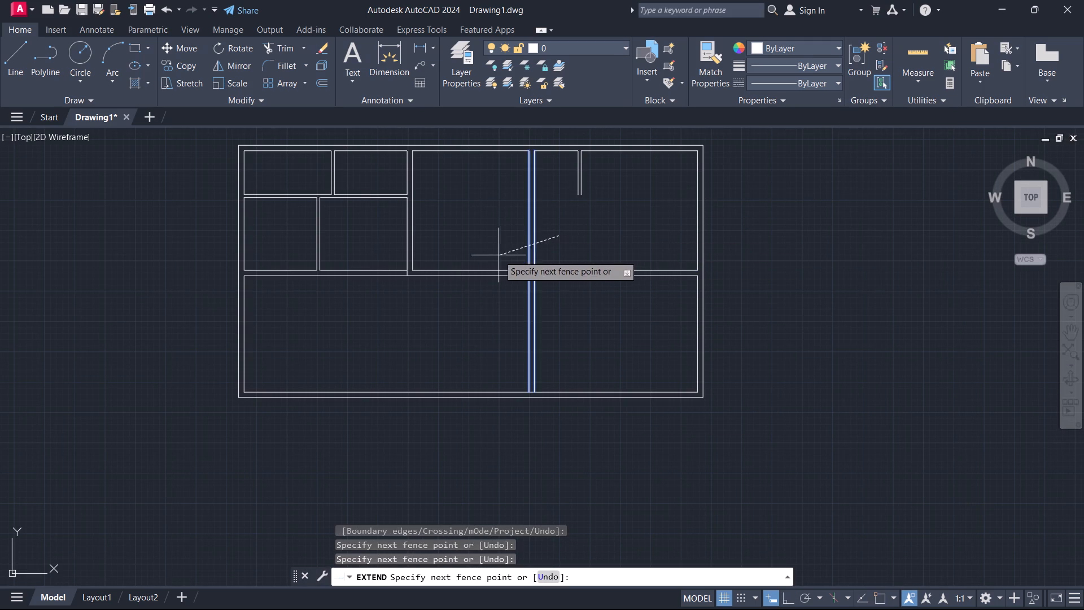
left_click(496, 256)
key("Escape")
Offset the left line of the upper middle room's left wall 3' to the left.
scroll(419, 293, "up", 2)
middle_click_drag(418, 289, 479, 350)
scroll(478, 349, "up", 1)
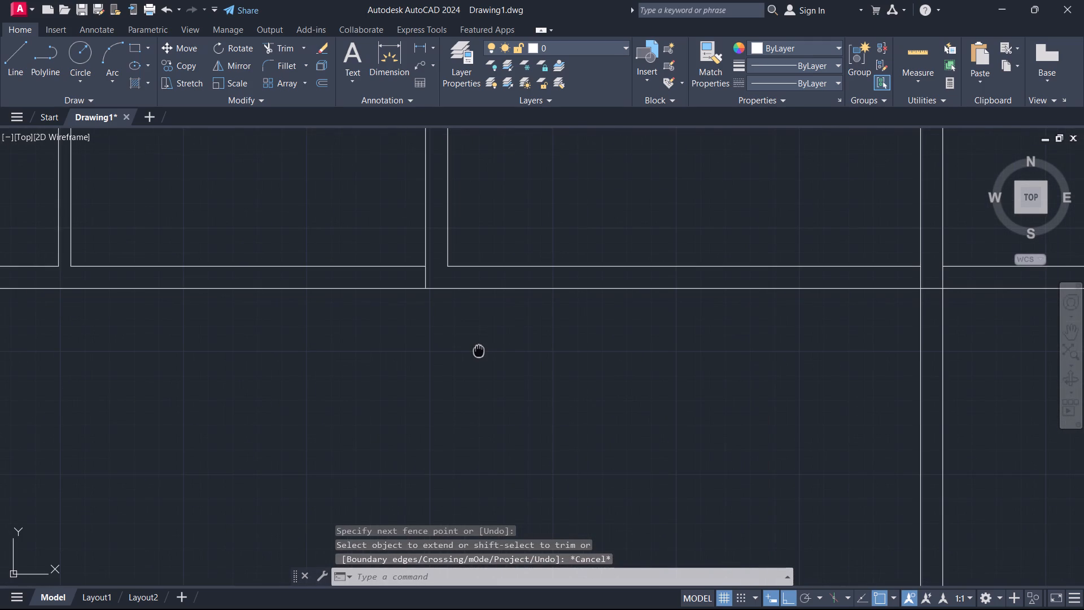
type("O")
key("space")
key("3")
key("apostrophe")
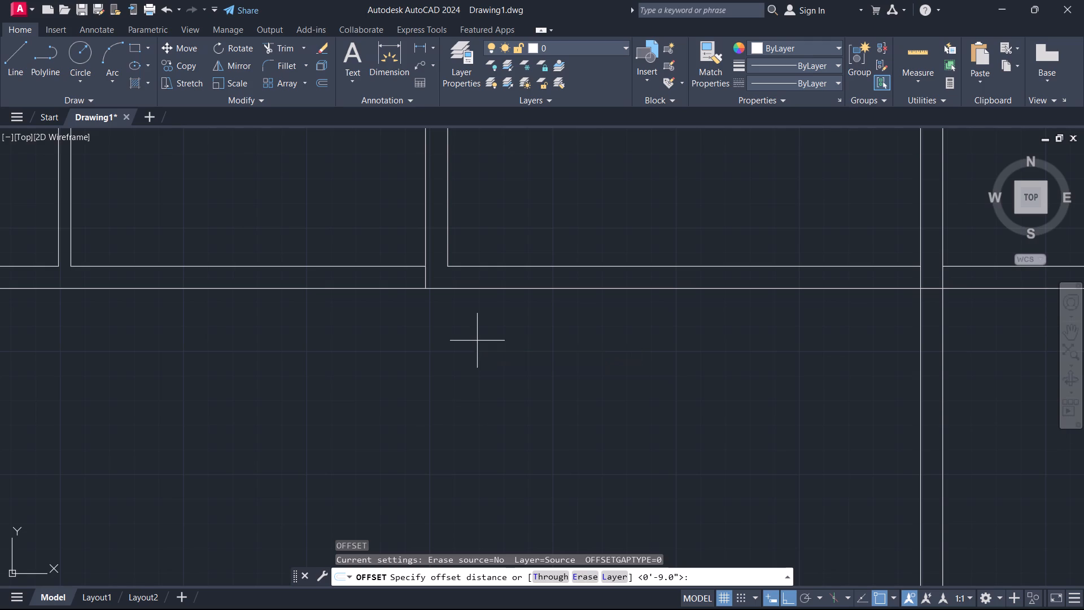
key("Return")
left_click(427, 237)
left_click(331, 228)
key("Escape")
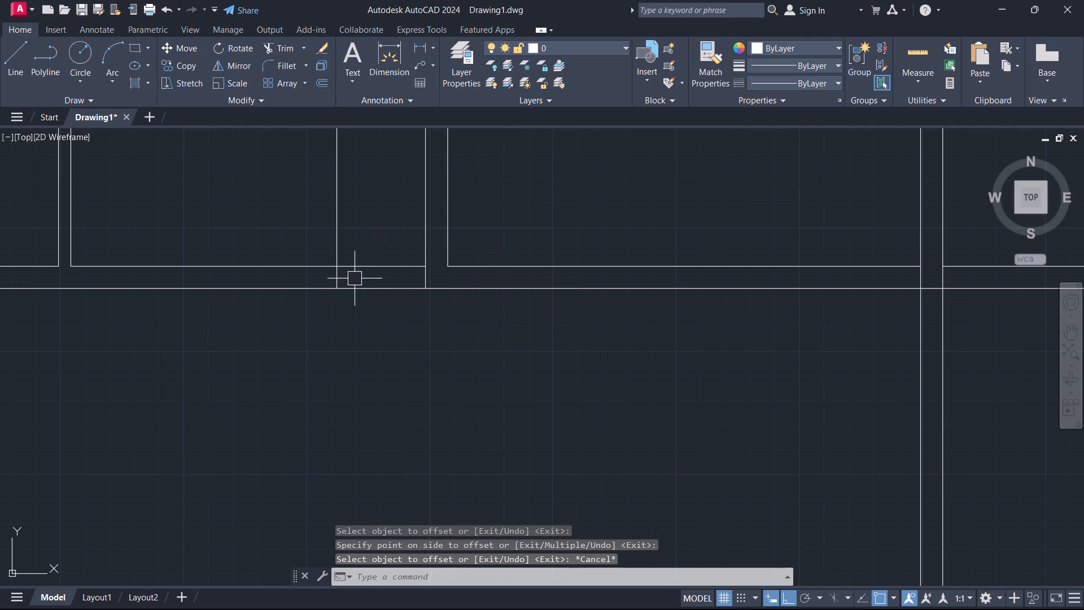
Trim the horizontal wall lines between the wall and the 3' offset line, and trim the offset line above the wall.
key("t")
key("r")
key("space")
left_click(364, 246)
left_click(358, 320)
left_click(357, 220)
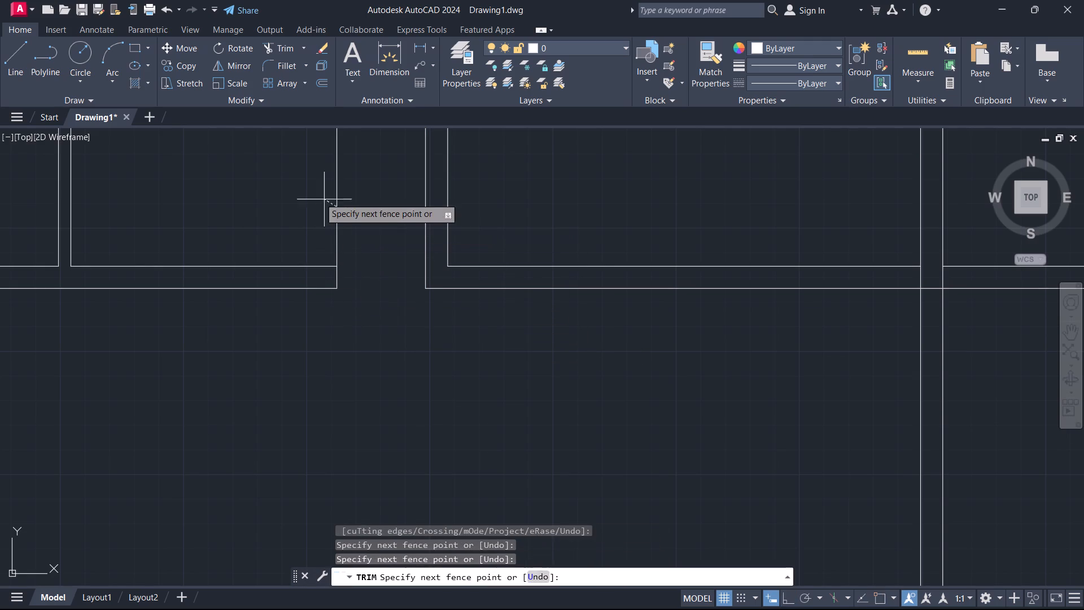
left_click(311, 195)
key("Escape")
Draw a line from the opening's lower-left corner, 2" to the left and straight down past the bottom wall.
scroll(353, 267, "down", 1)
middle_click_drag(353, 268, 451, 241)
scroll(452, 246, "up", 2)
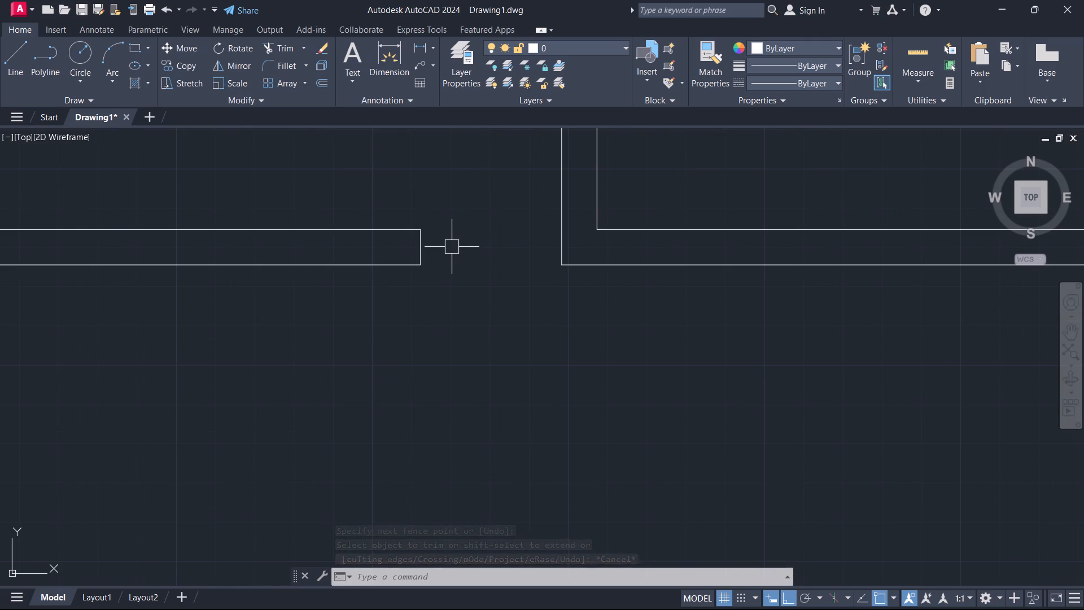
scroll(426, 284, "up", 1)
key("l")
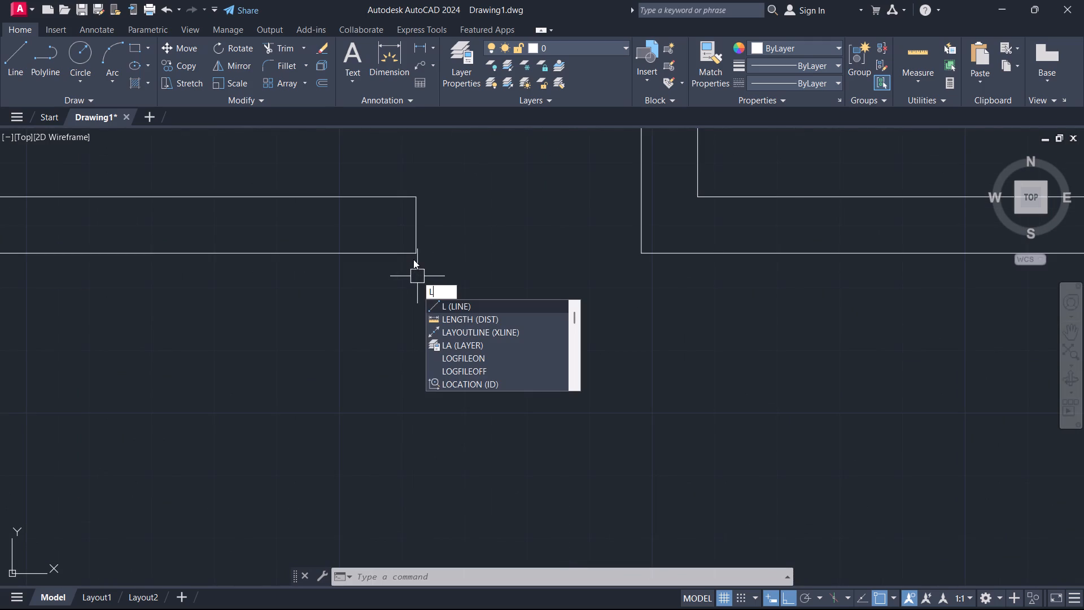
scroll(413, 259, "up", 2)
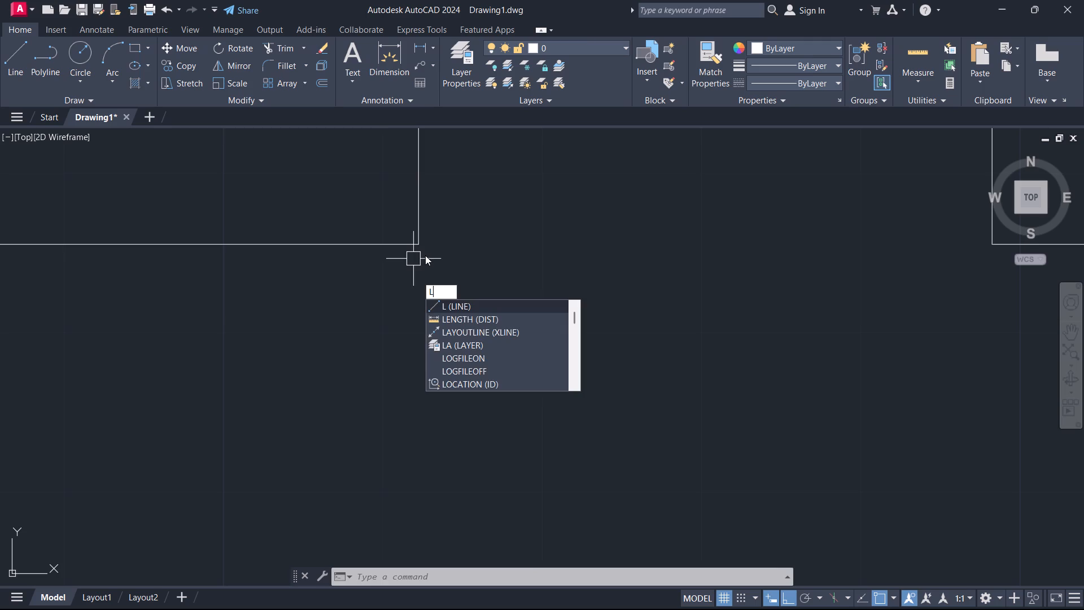
key("space")
left_click(423, 245)
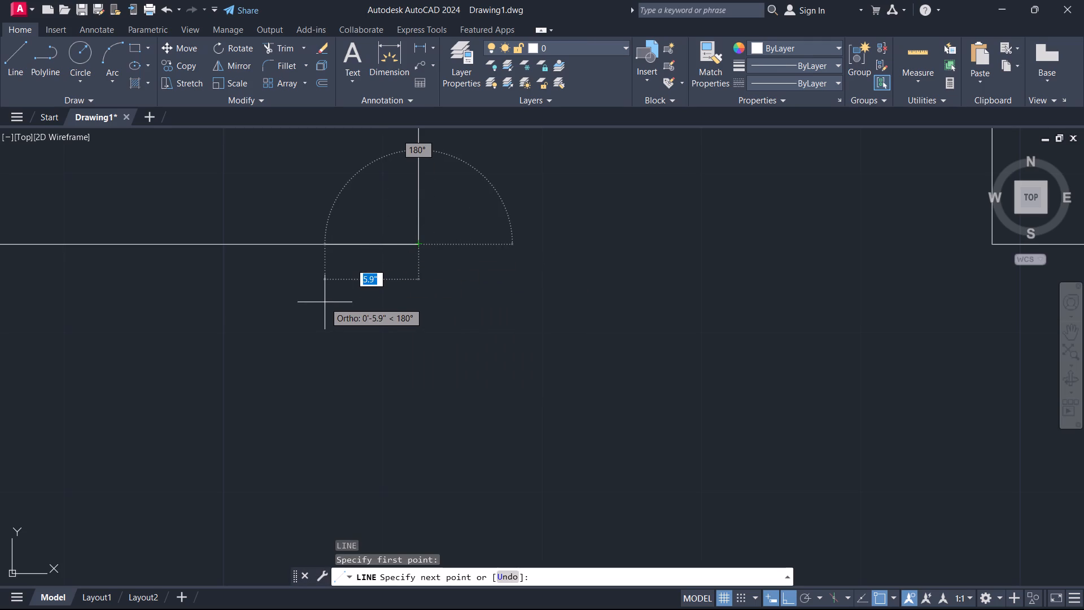
key("2")
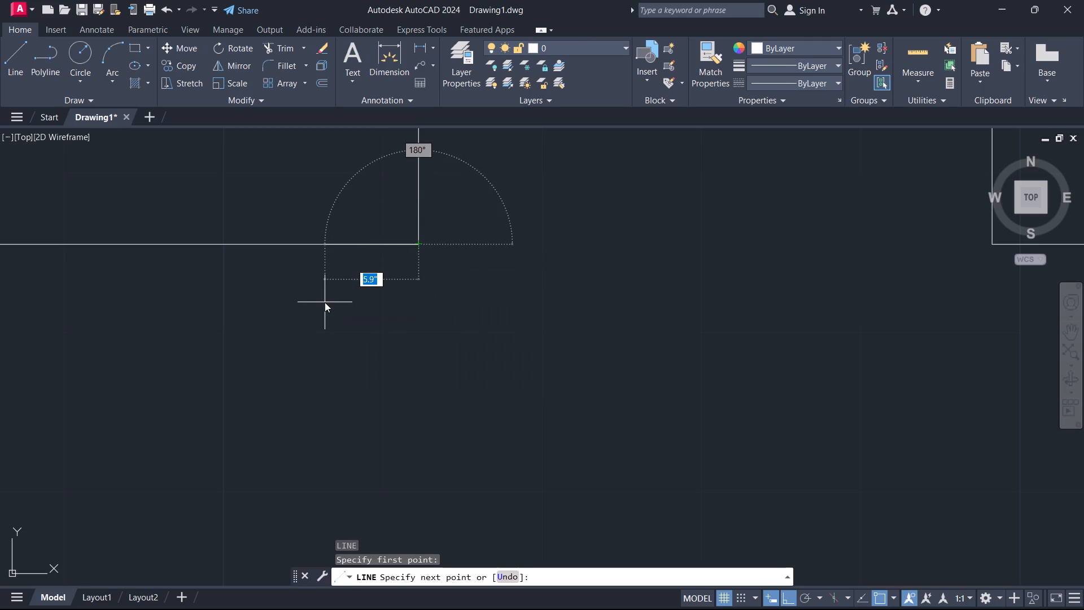
key("Return")
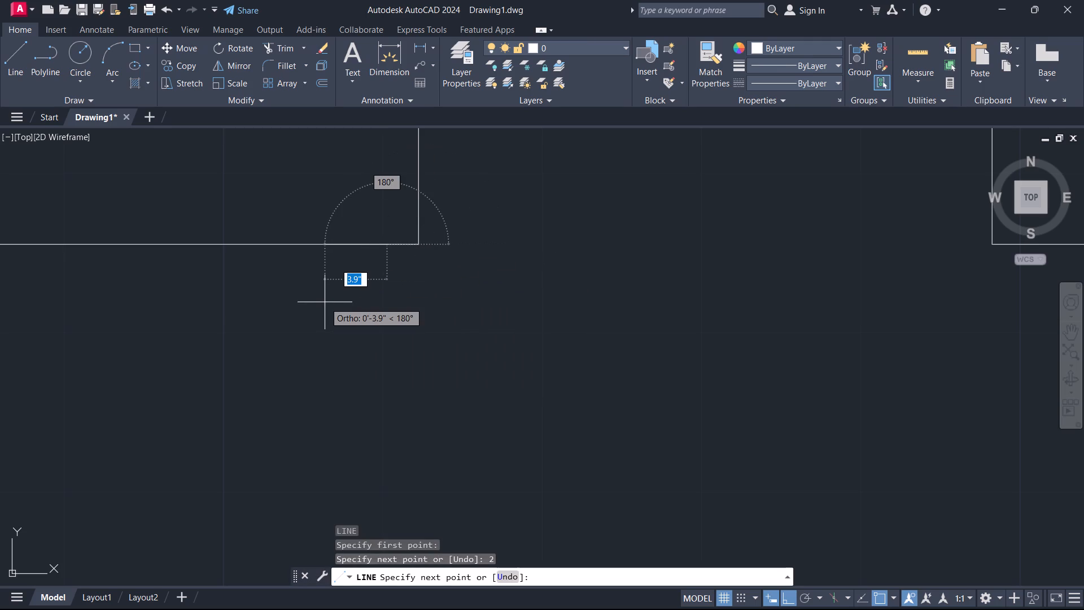
scroll(343, 389, "down", 2)
middle_click_drag(346, 400, 369, 145)
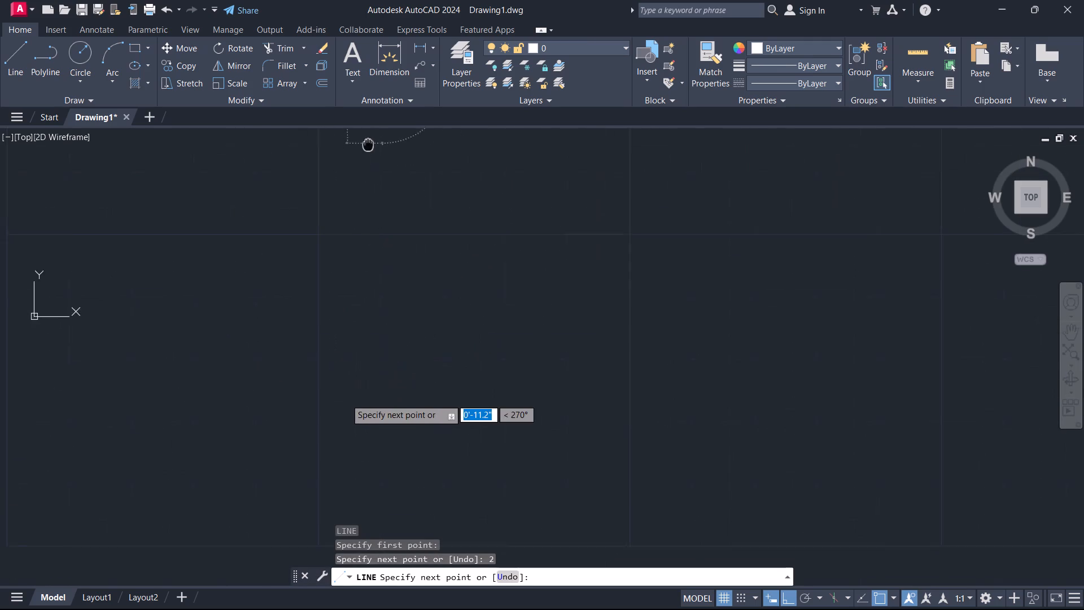
middle_click_drag(369, 145, 371, 147)
scroll(390, 373, "down", 6)
middle_click_drag(382, 403, 395, 287)
scroll(418, 366, "up", 1)
left_click(388, 390)
key("Escape")
Trim the new vertical line back to the inner bottom wall line, removing the parts within and below the bottom wall.
scroll(384, 348, "up", 1)
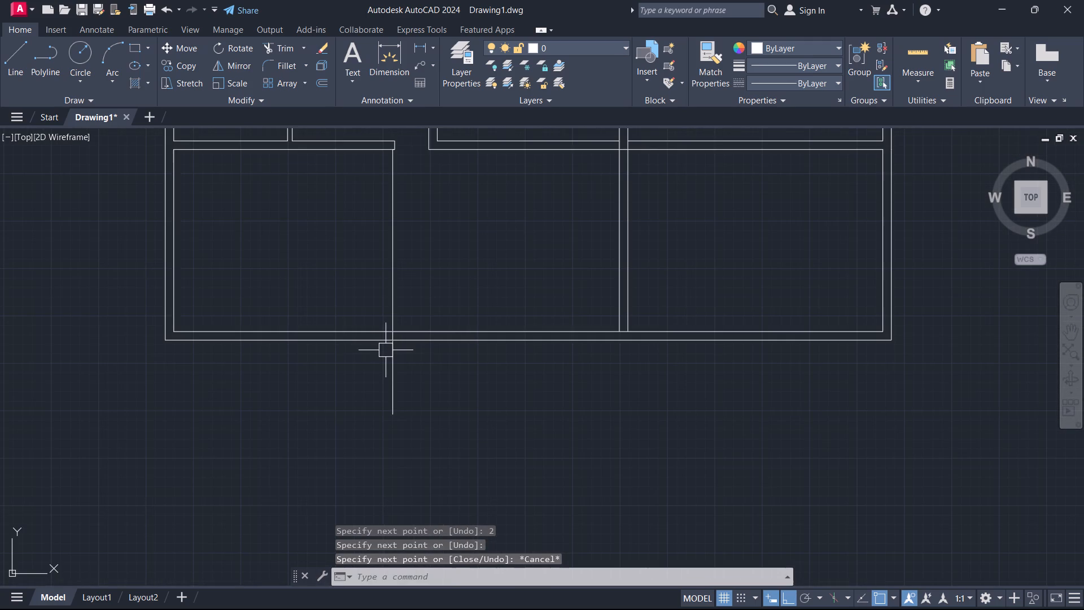
type("TR")
key("space")
scroll(387, 351, "up", 3)
left_click(412, 290)
left_click(401, 291)
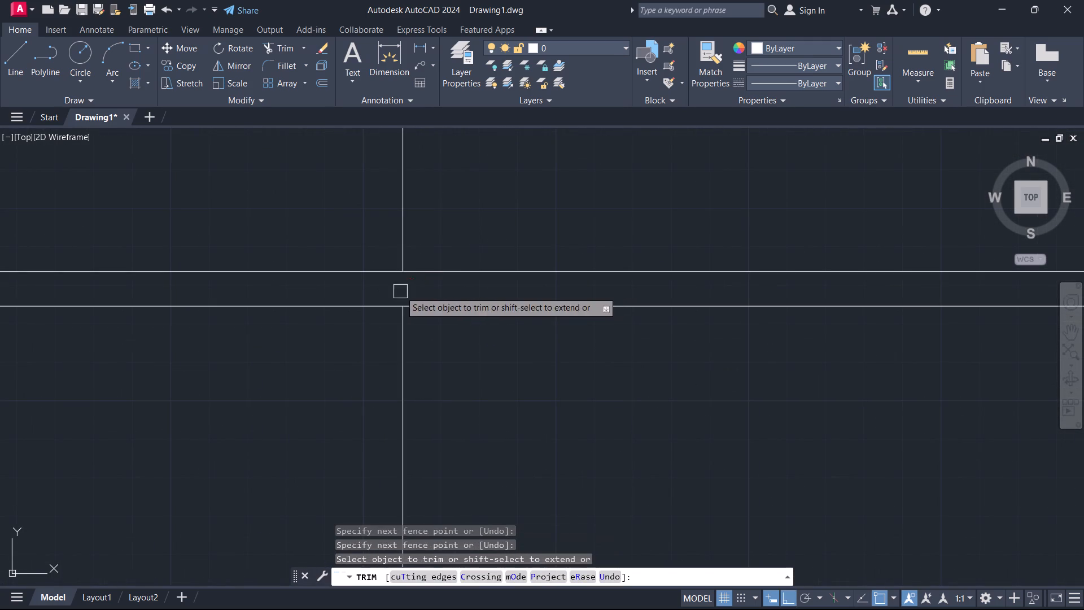
left_click(418, 364)
left_click(375, 371)
key("Escape")
Delete the short 2" line at the opening's lower-left corner.
scroll(413, 203, "down", 3)
middle_click_drag(413, 203, 444, 500)
scroll(439, 433, "up", 3)
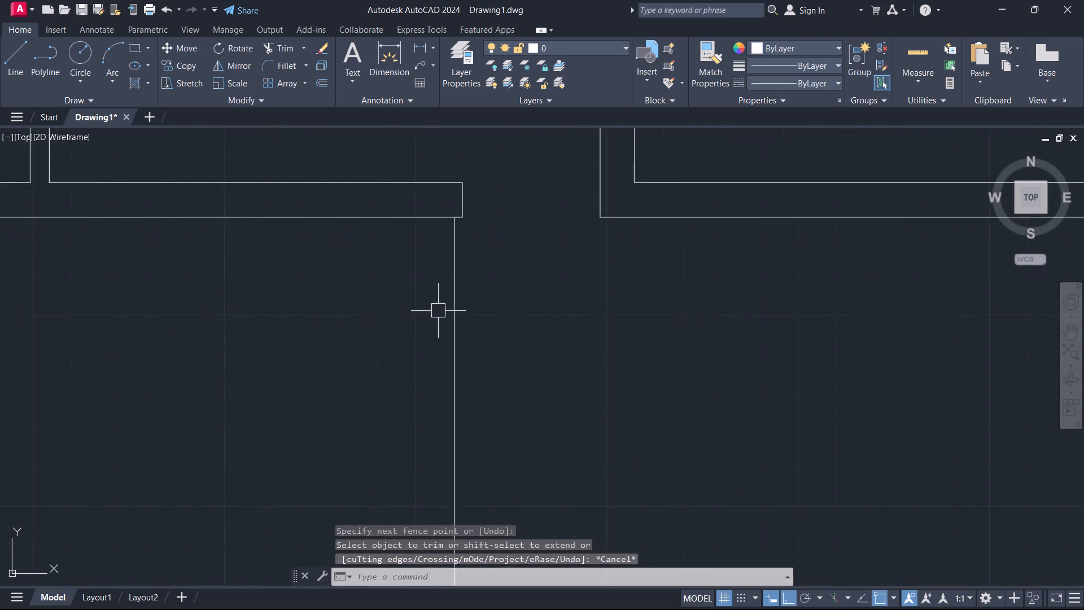
scroll(438, 311, "up", 2)
middle_click_drag(460, 224, 388, 503)
left_click_drag(355, 375, 359, 384)
left_click(448, 493)
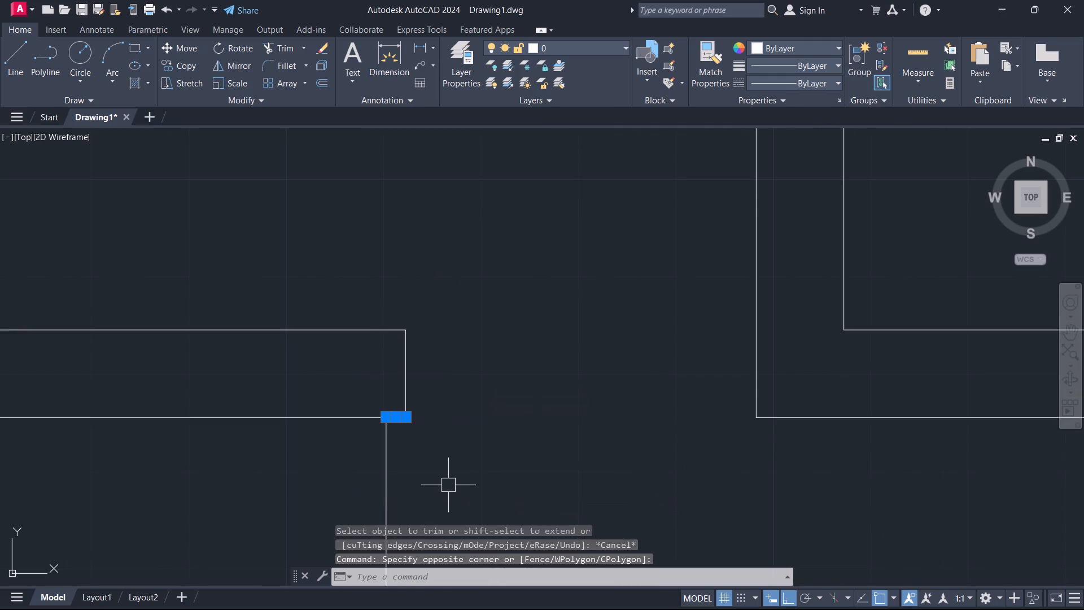
key("Delete")
key("Escape")
Offset the new vertical line 9" to the left to form the lower partition wall.
type("O 9")
key("Return")
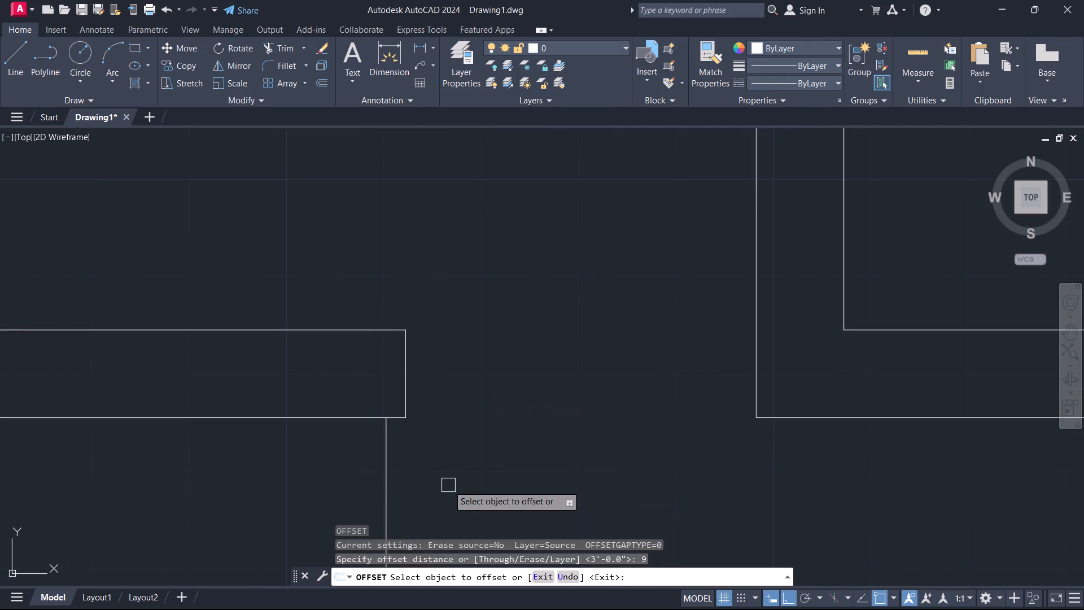
left_click_drag(382, 465, 377, 465)
left_click(329, 442)
key("Escape")
Trim the lower line of the horizontal wall between the two new partition lines.
type("TR")
key("space")
left_click(340, 444)
left_click(338, 386)
key("Escape")
Move both partition lines to the right so the right line aligns with the left end of the 3' opening.
scroll(357, 415, "down", 2)
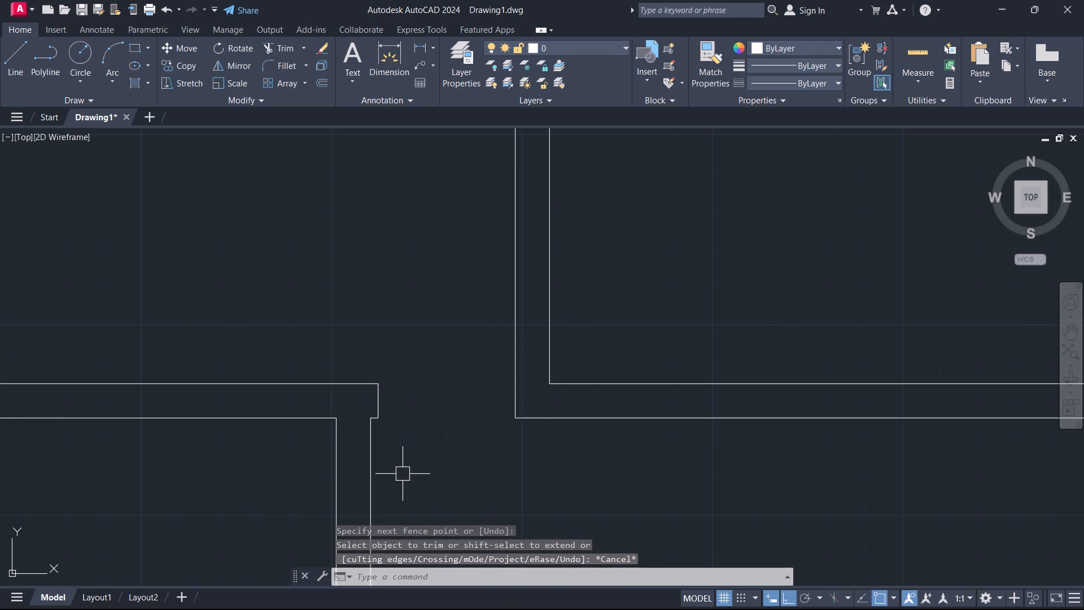
middle_click_drag(405, 466, 408, 368)
scroll(405, 430, "down", 2)
middle_click_drag(461, 402, 460, 300)
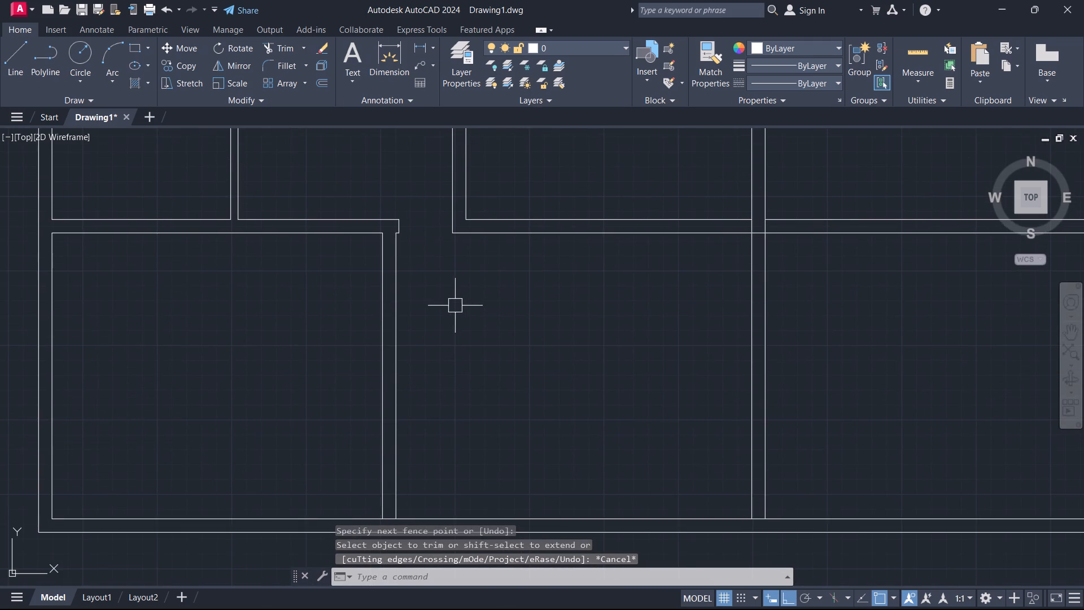
scroll(454, 306, "up", 2)
middle_click_drag(396, 266, 536, 498)
scroll(477, 397, "up", 1)
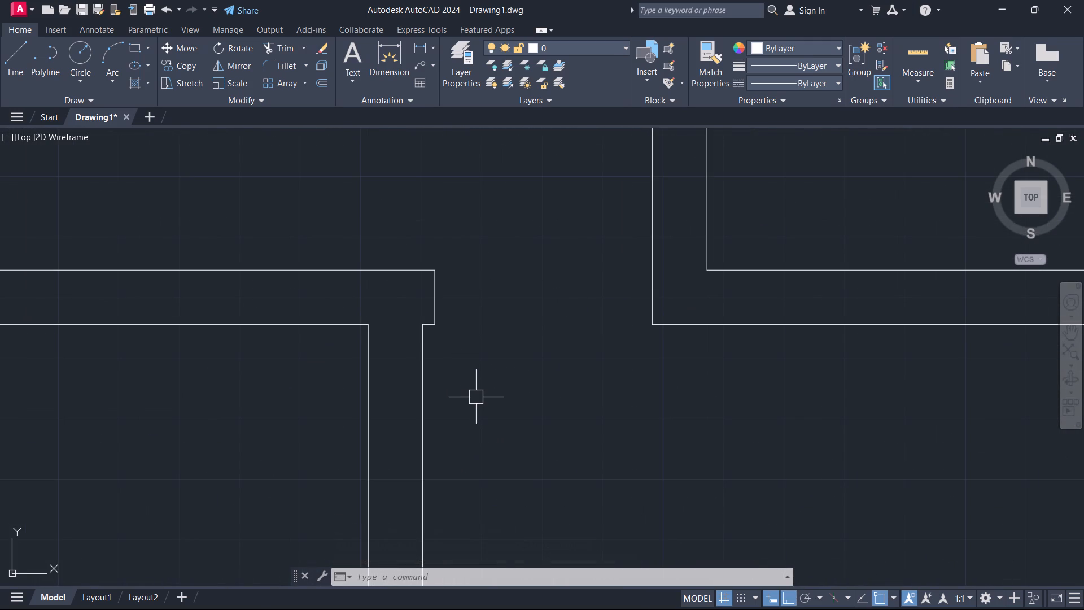
scroll(462, 385, "up", 1)
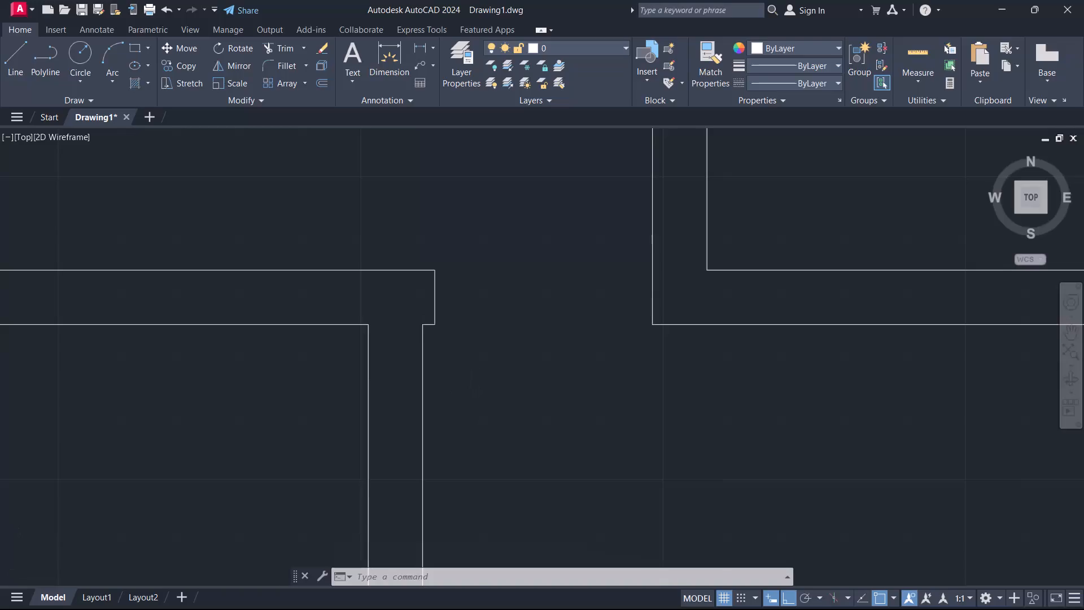
left_click(454, 394)
left_click(216, 408)
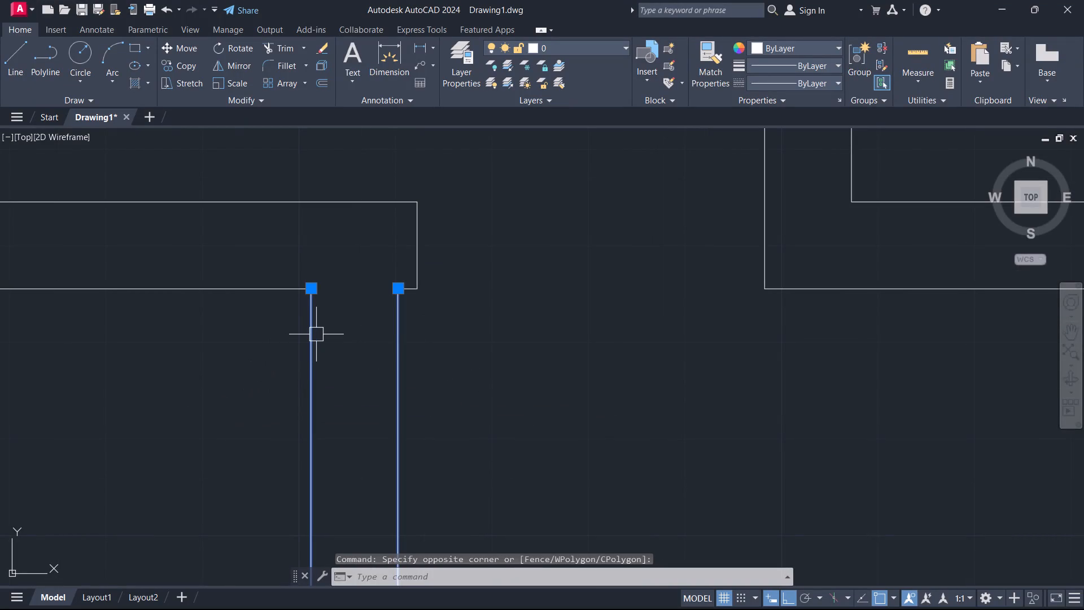
key("m")
key("space")
left_click(402, 286)
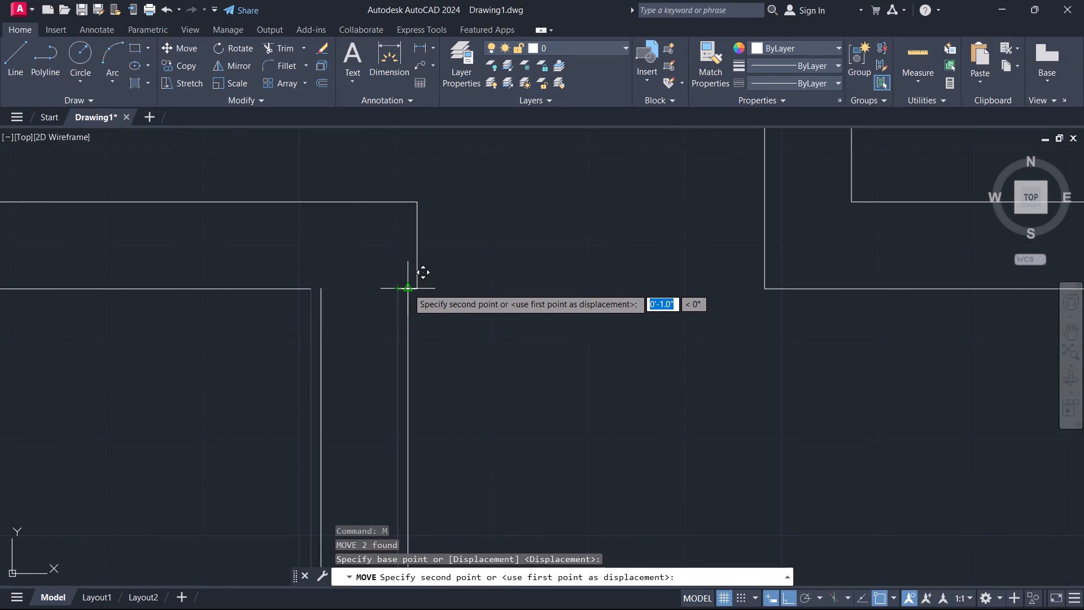
left_click(415, 289)
key("Escape")
Trim the leftover short wall line at the top of the moved partition.
type("TR")
key("space")
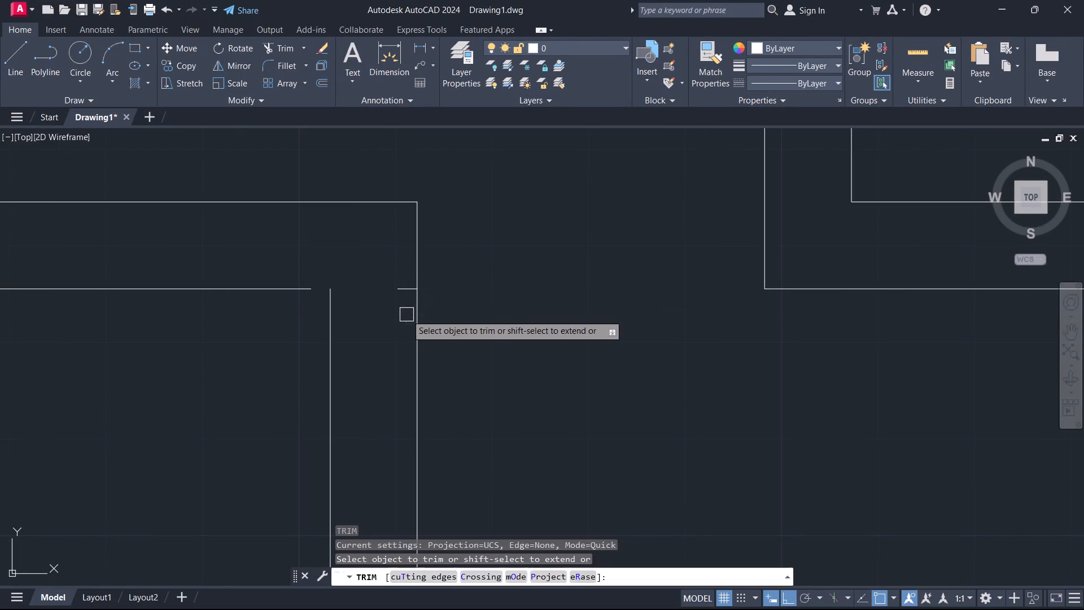
left_click(406, 315)
left_click(403, 272)
key("Escape")
Fillet the partition's left line with the lower line of the horizontal wall into a sharp corner.
type("F")
key("space")
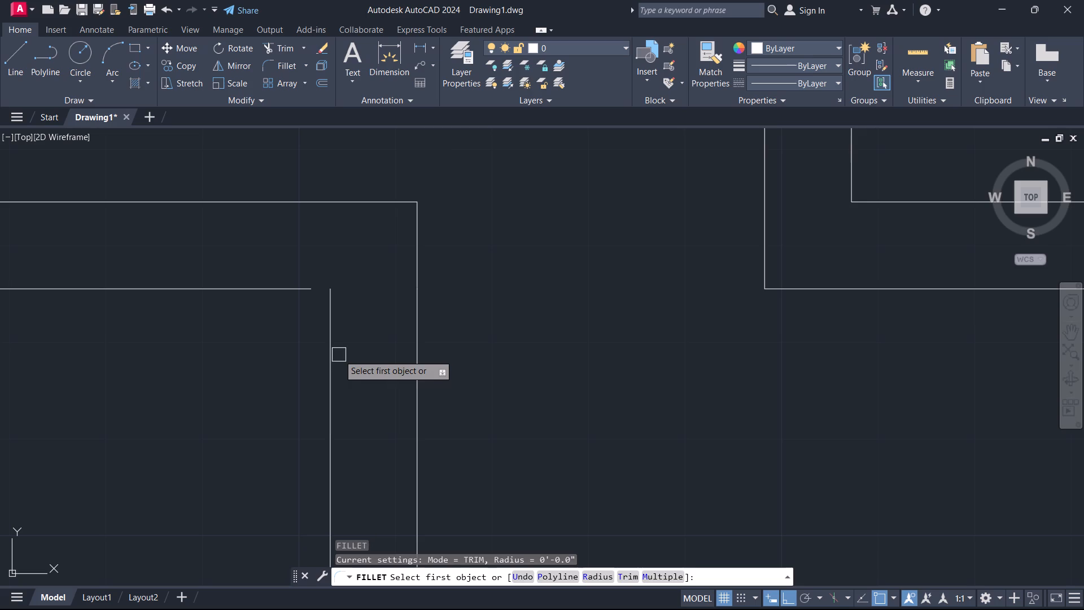
key("m")
key("space")
left_click(327, 361)
left_click(287, 291)
scroll(304, 380, "down", 4)
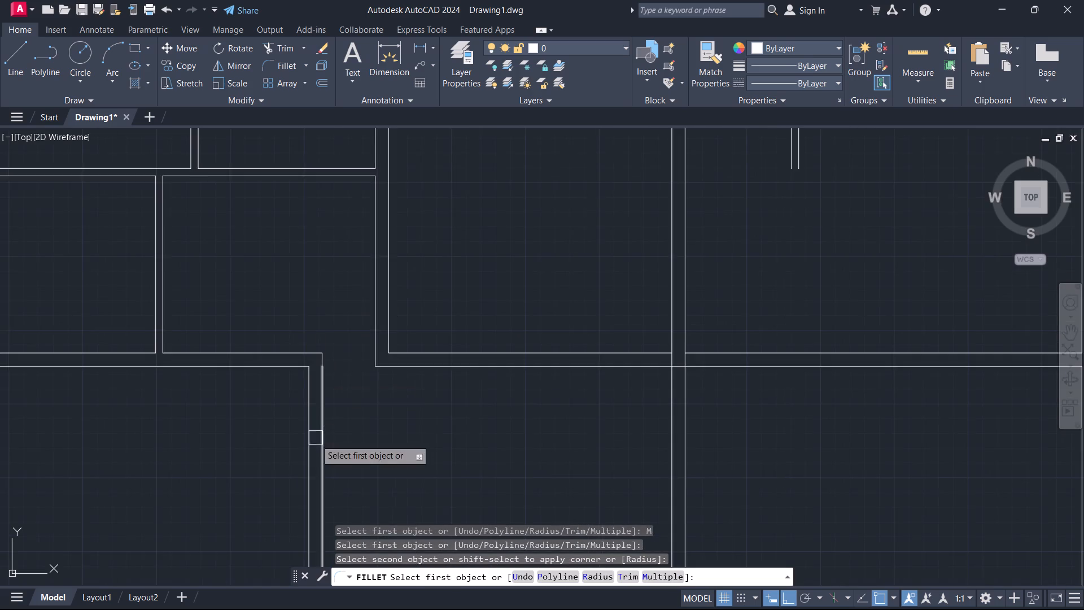
middle_click_drag(316, 441, 362, 190)
scroll(360, 262, "up", 2)
middle_click_drag(351, 361, 373, 163)
key("Escape")
Trim the inner bottom wall line between the partition's two lines.
scroll(375, 420, "up", 2)
key("t")
key("r")
key("space")
left_click(387, 375)
key("Escape")
Look over the whole floor plan, from the upper rooms to the walls of the lower area.
scroll(388, 357, "down", 5)
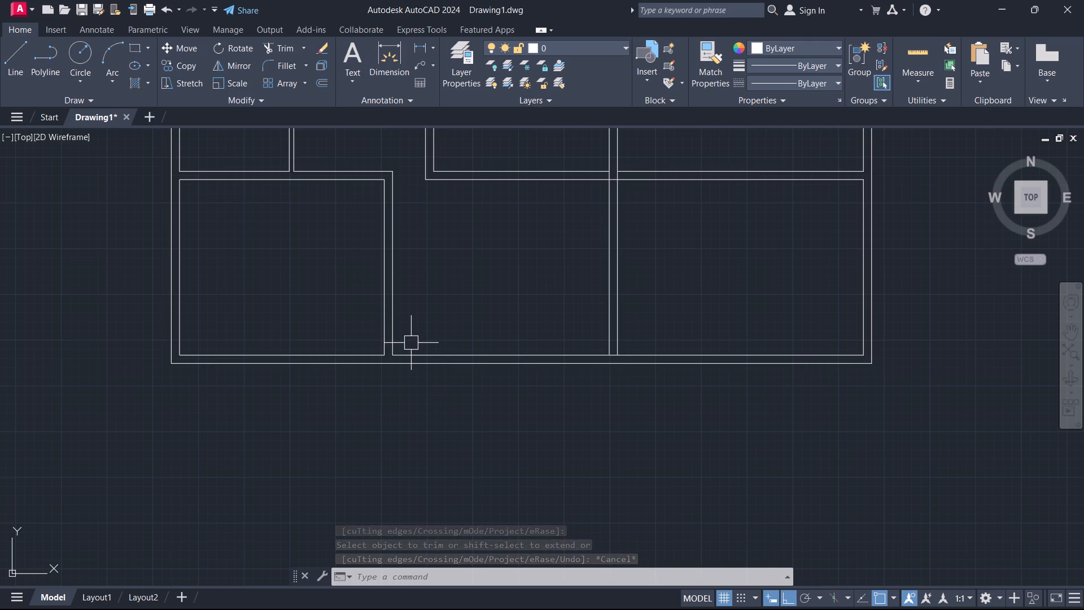
middle_click_drag(457, 259, 459, 371)
middle_click_drag(314, 247, 294, 323)
middle_click_drag(504, 297, 383, 336)
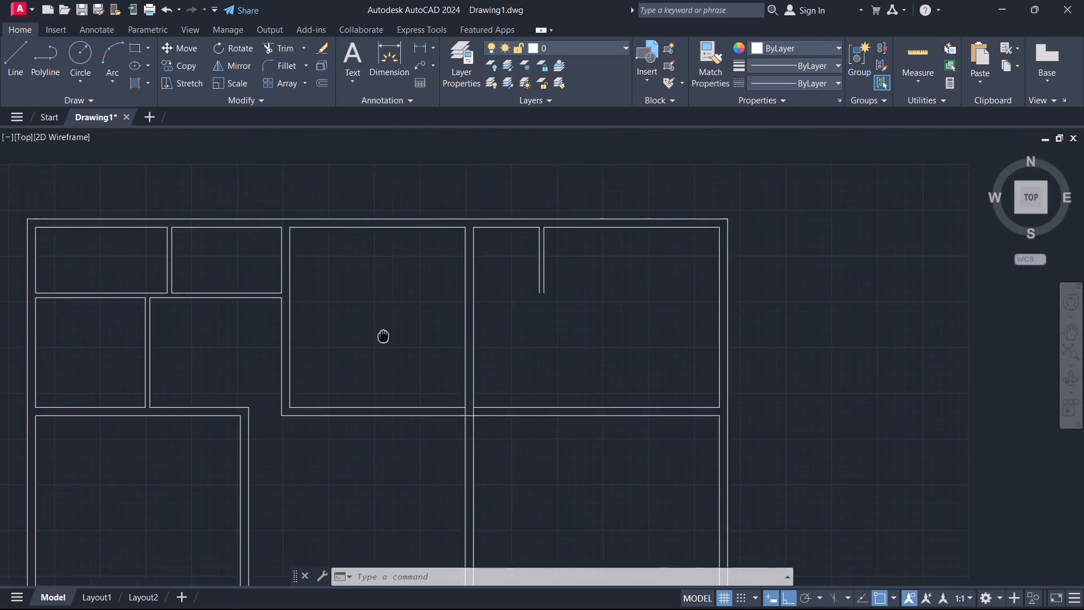
middle_click_drag(383, 336, 408, 293)
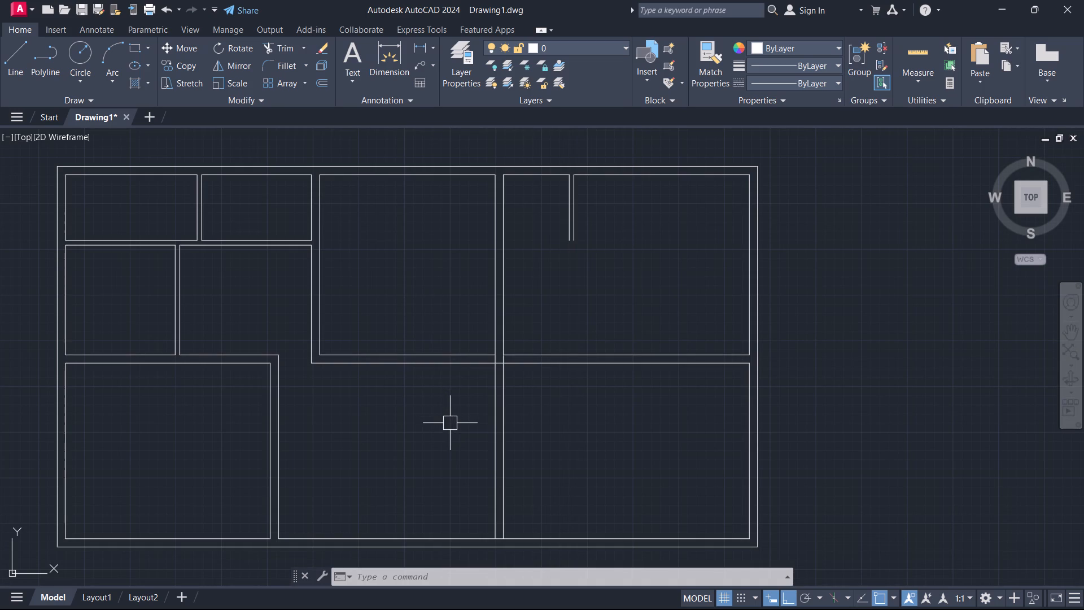
middle_click_drag(445, 420, 434, 365)
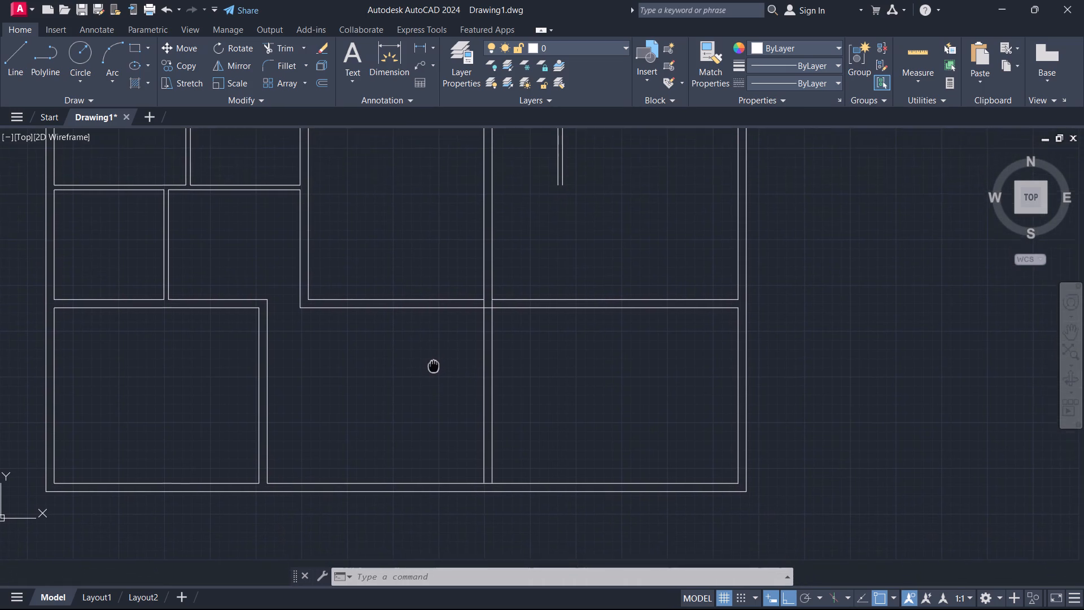
middle_click_drag(434, 365, 434, 347)
middle_click_drag(508, 407, 503, 325)
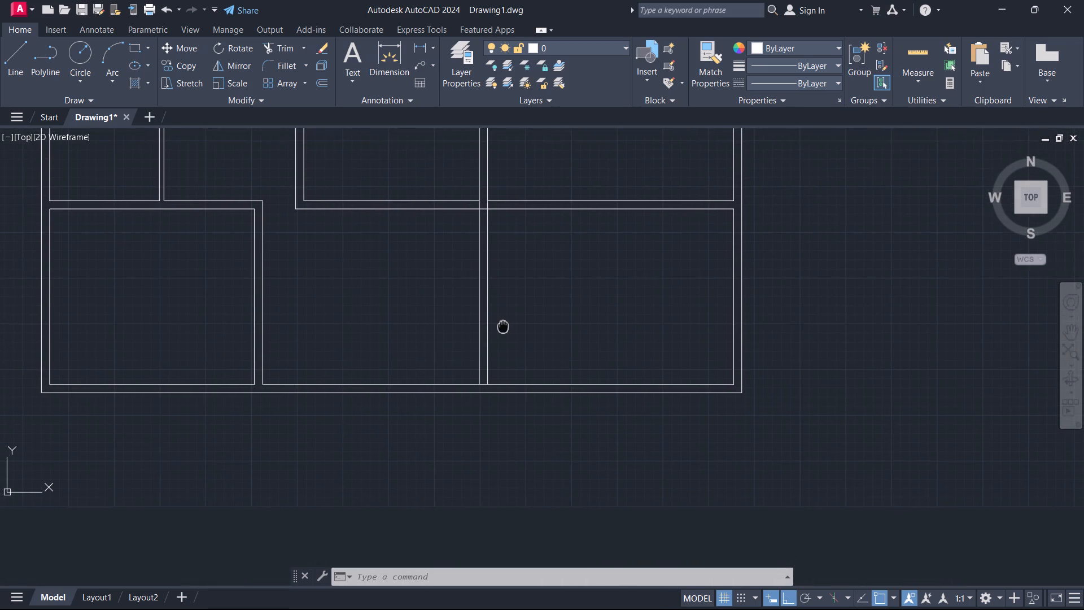
middle_click_drag(503, 325, 517, 278)
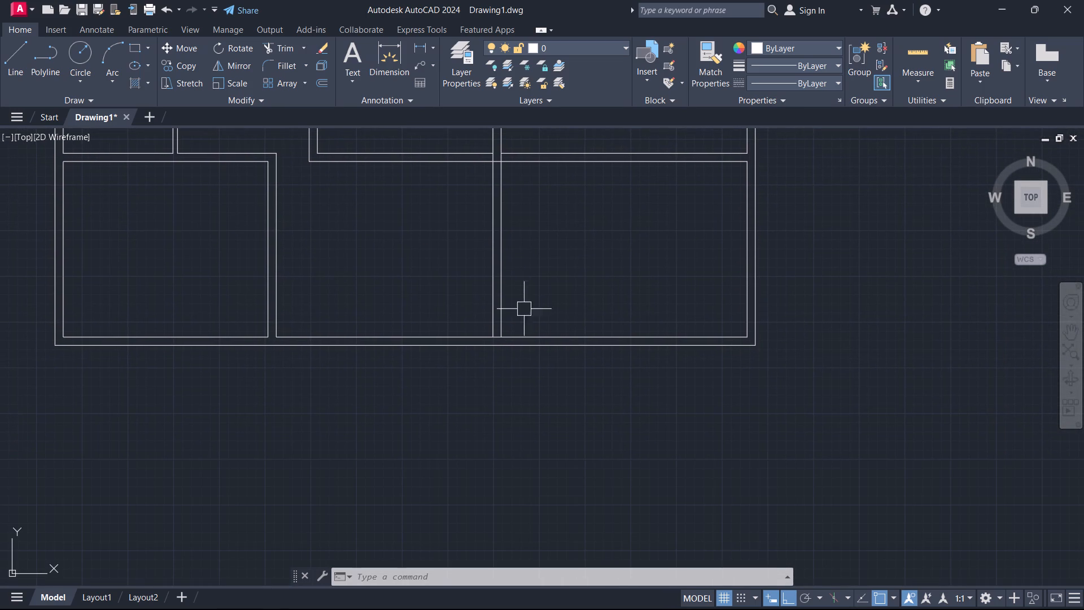
Look over the whole floor plan and the empty area below its bottom wall.
middle_click_drag(502, 415, 519, 320)
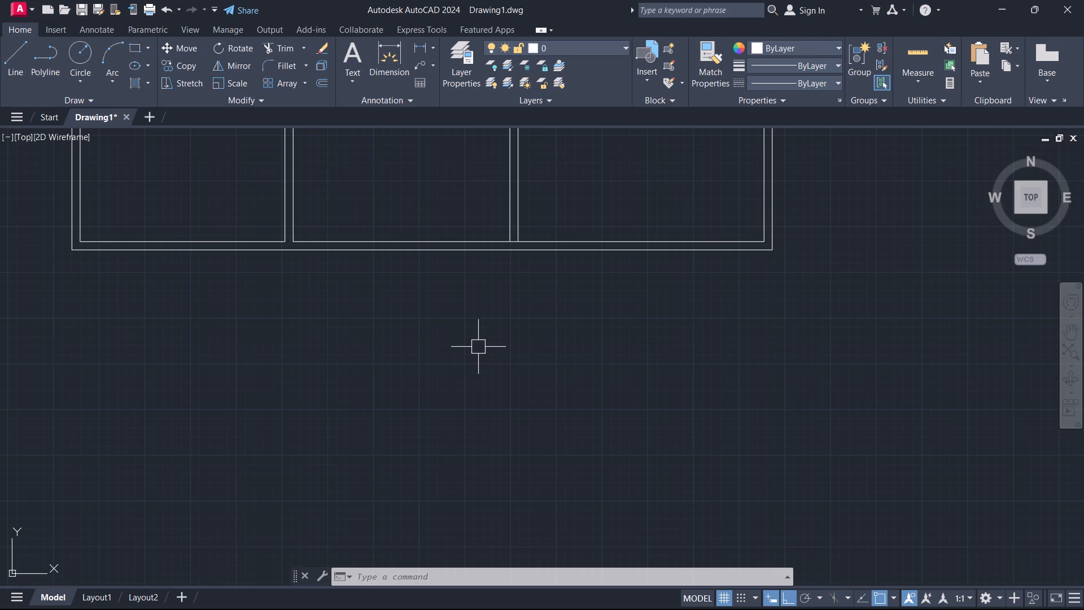
scroll(482, 369, "down", 4)
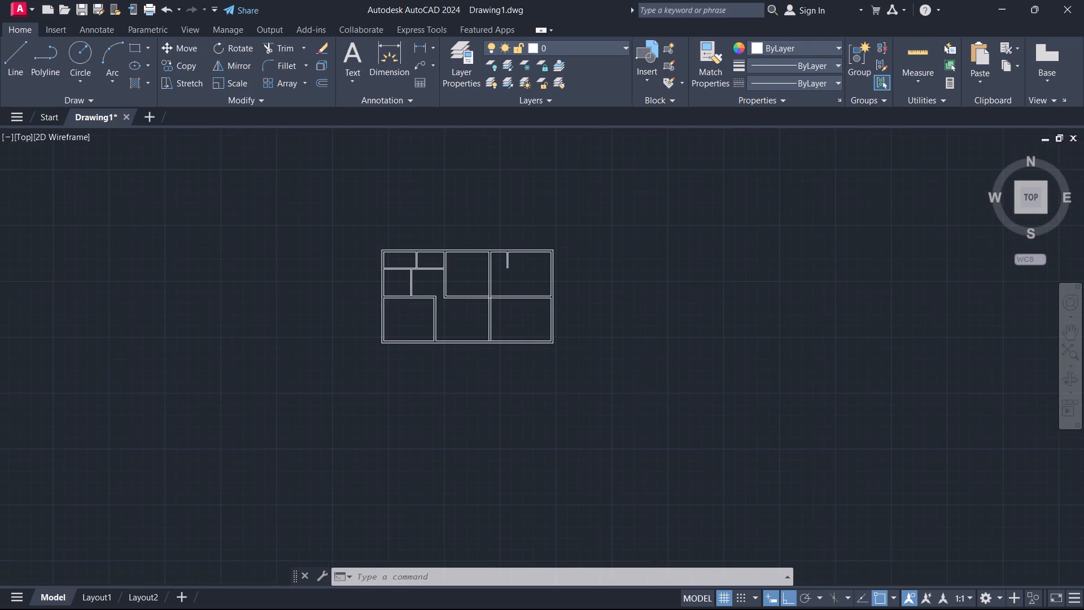
scroll(482, 376, "up", 2)
scroll(482, 376, "down", 2)
scroll(482, 374, "up", 1)
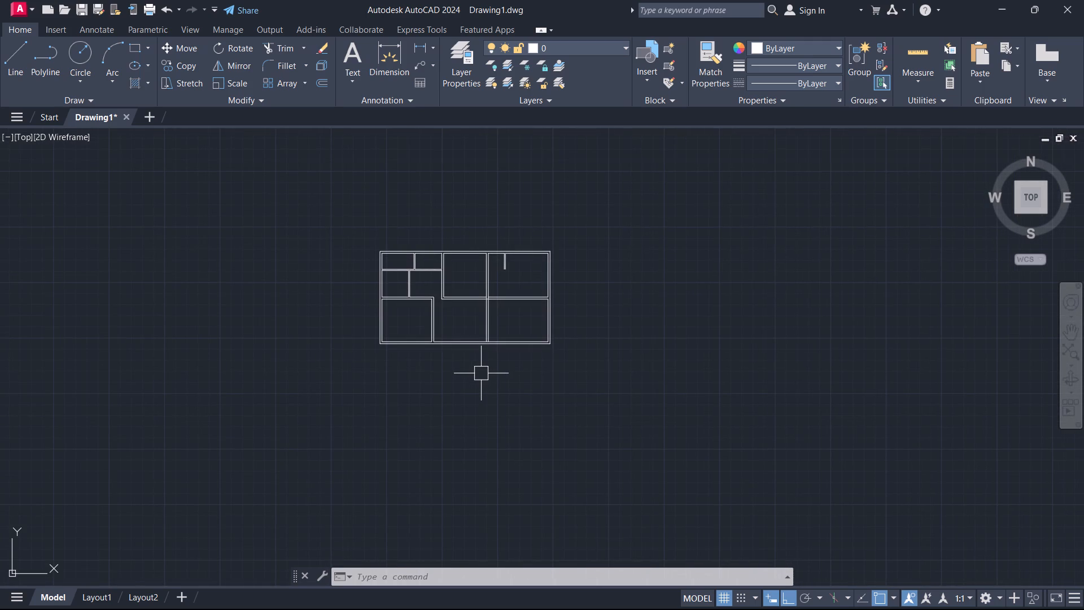
scroll(481, 373, "up", 1)
scroll(481, 373, "down", 1)
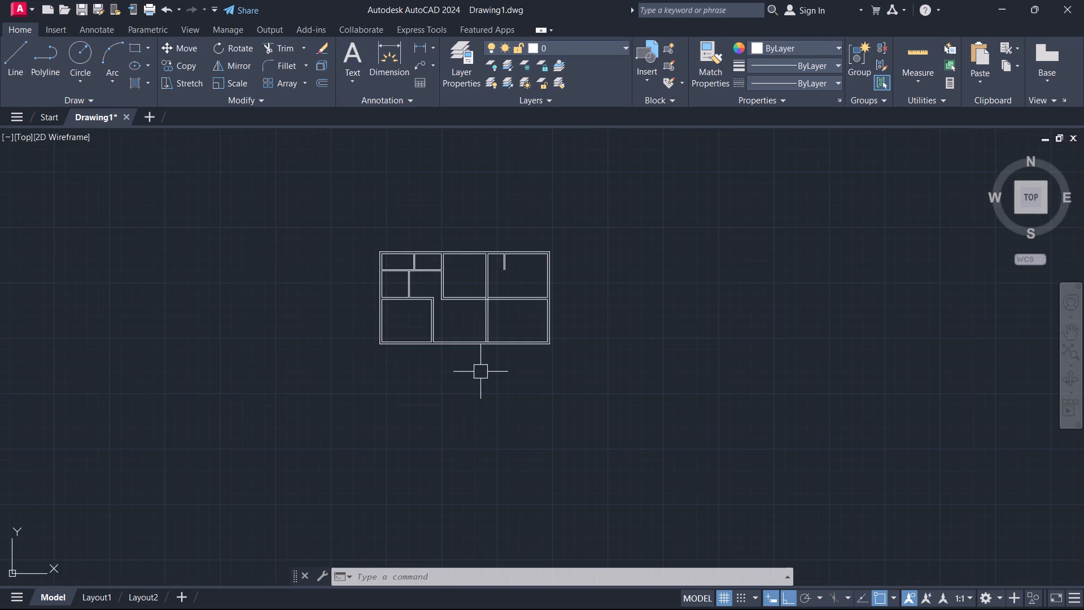
scroll(480, 372, "down", 1)
scroll(480, 371, "up", 2)
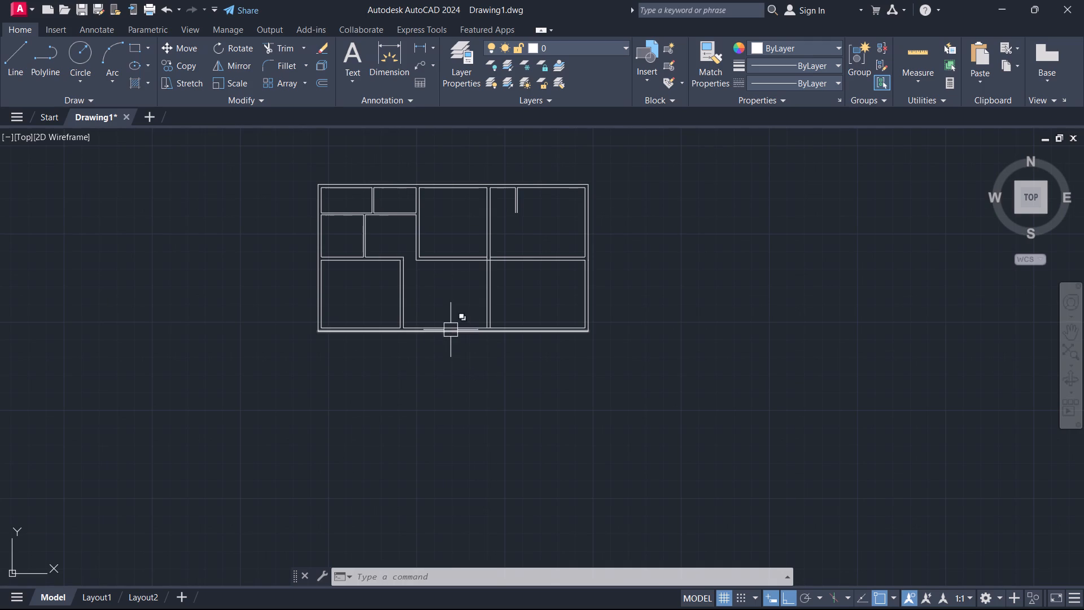
scroll(369, 368, "up", 1)
middle_click_drag(368, 367, 404, 350)
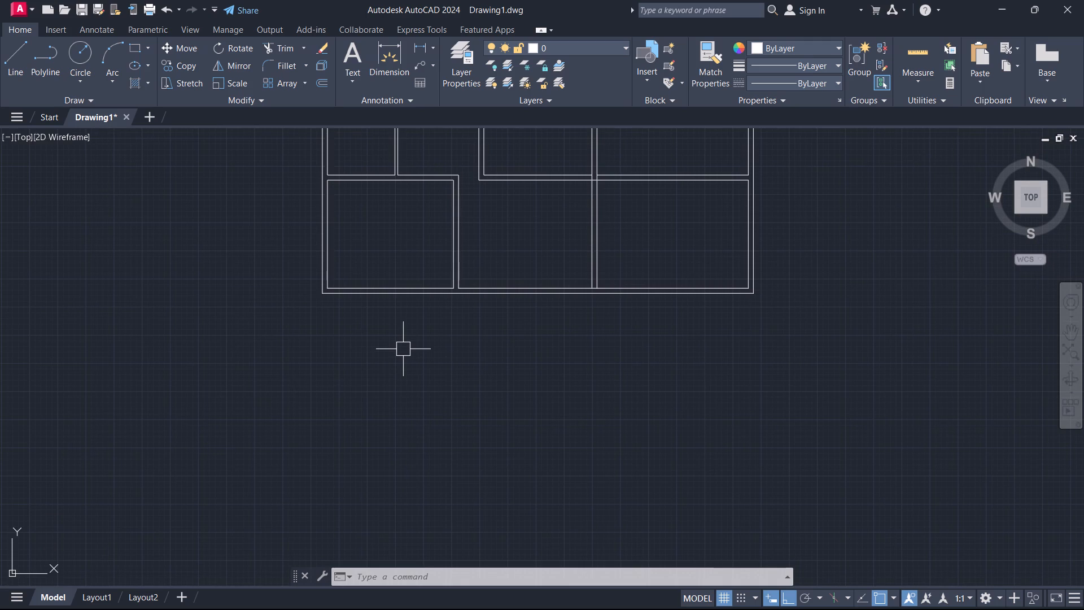
scroll(477, 303, "up", 1)
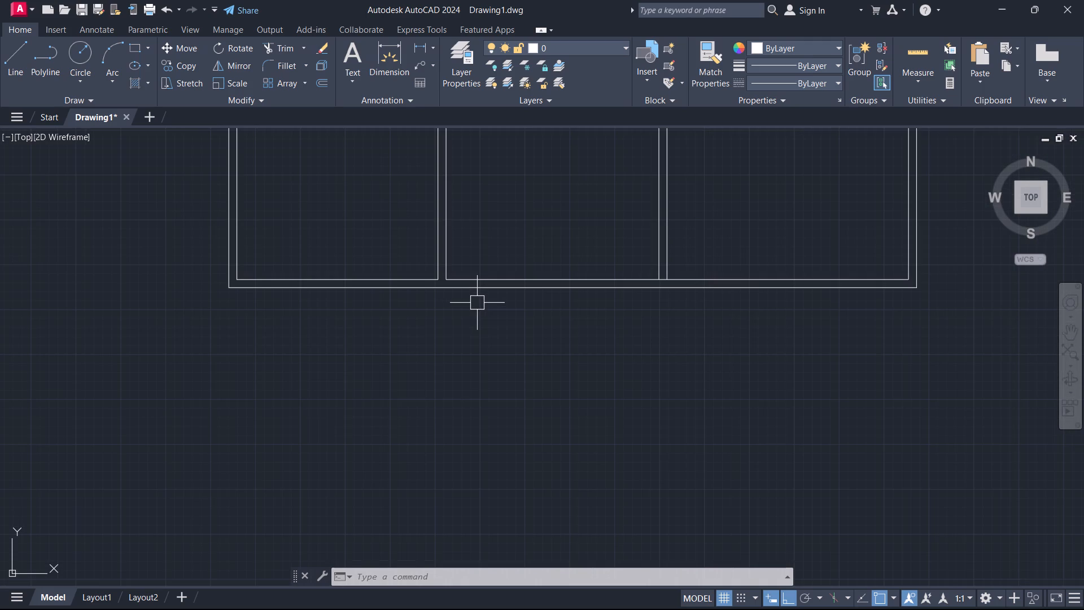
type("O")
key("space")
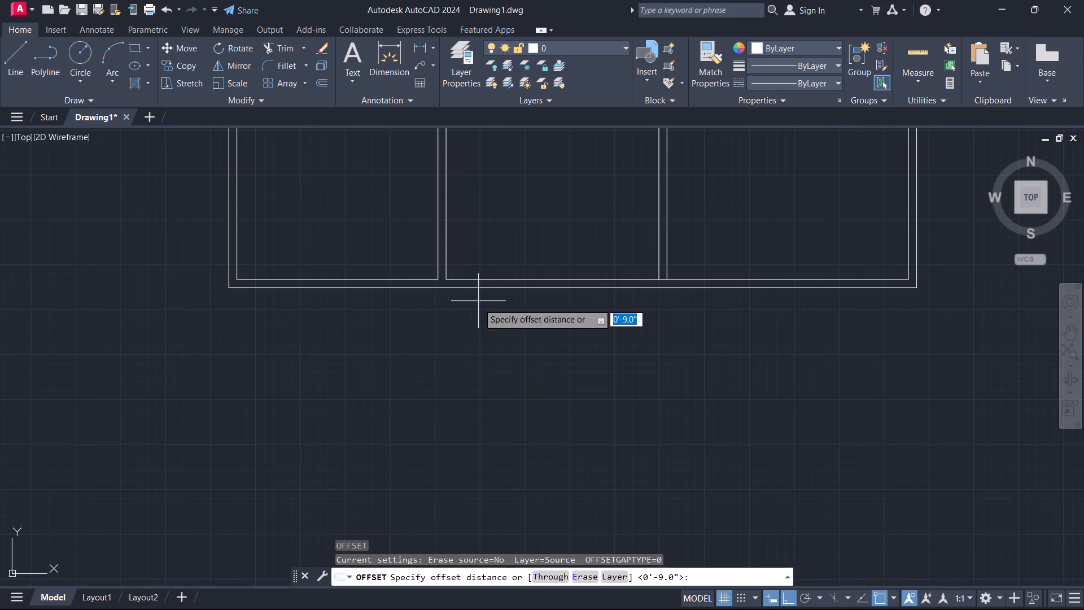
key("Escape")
Offset the outer line of the house's bottom wall 6' downward.
type("O 6")
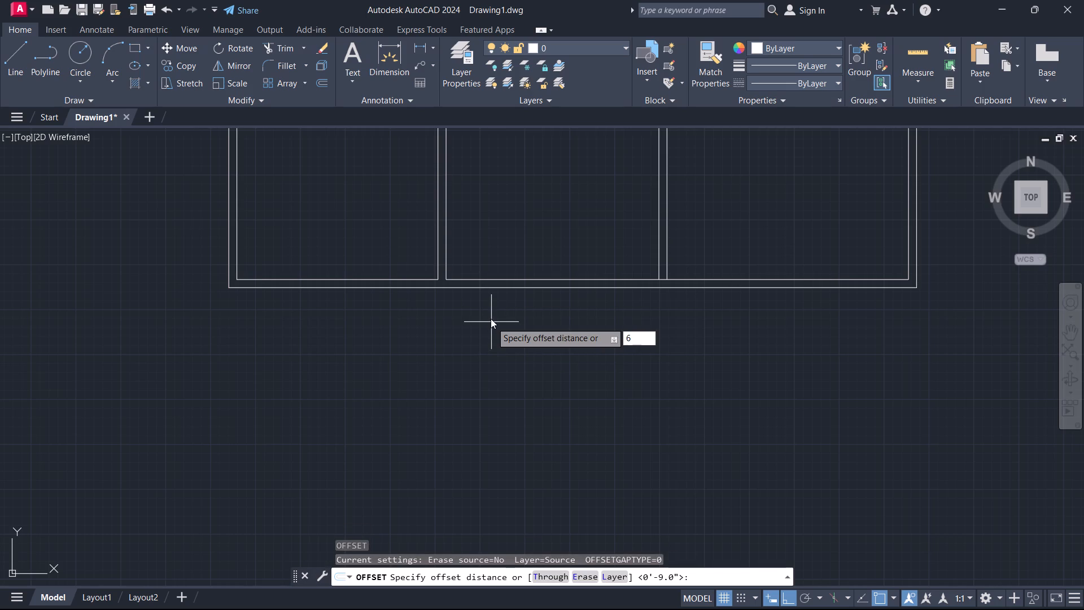
key("apostrophe")
key("Return")
left_click(508, 291)
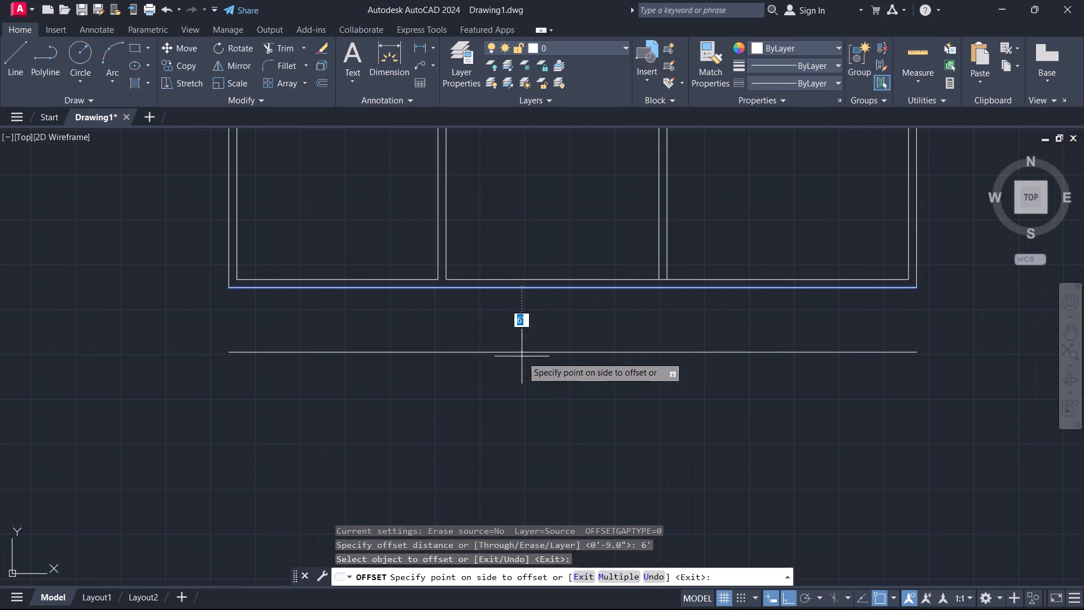
left_click(522, 356)
key("Escape")
Offset the new horizontal line below the house 20' further downward.
type("O")
key("space")
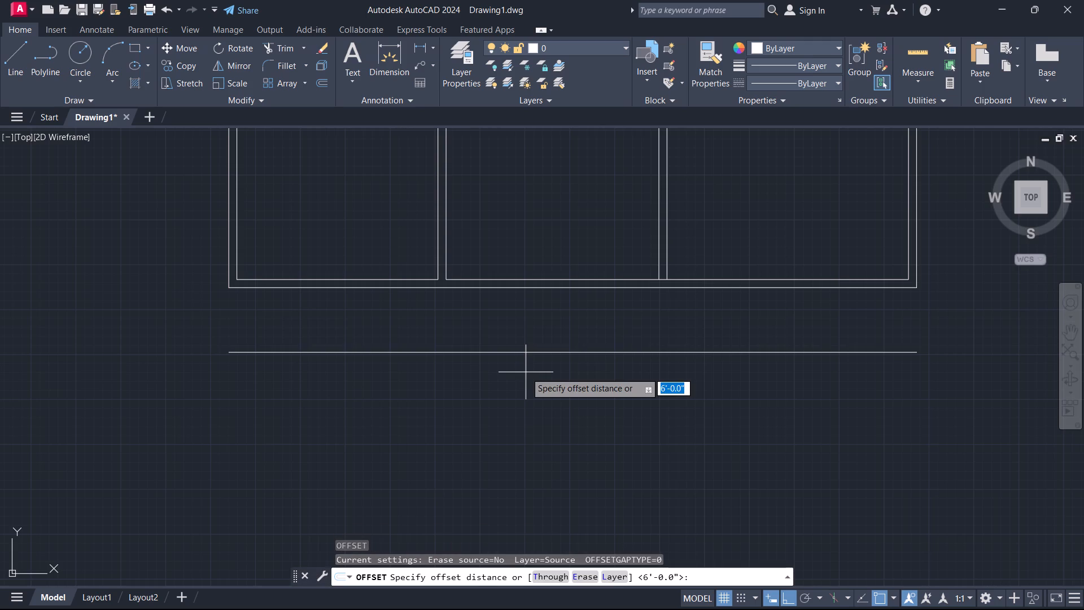
key("2")
key("0")
key("apostrophe")
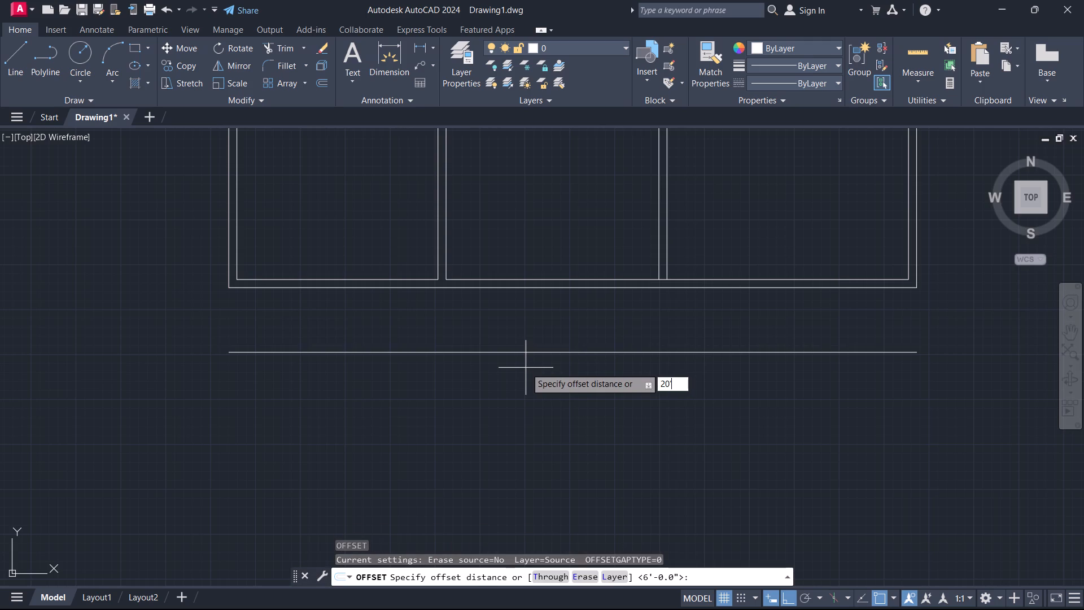
key("Return")
left_click(551, 354)
left_click(565, 426)
key("Escape")
Draw a vertical line from the midpoint of the upper offset line to the midpoint of the lower one.
scroll(565, 424, "down", 2)
middle_click_drag(557, 363, 571, 259)
scroll(574, 263, "up", 1)
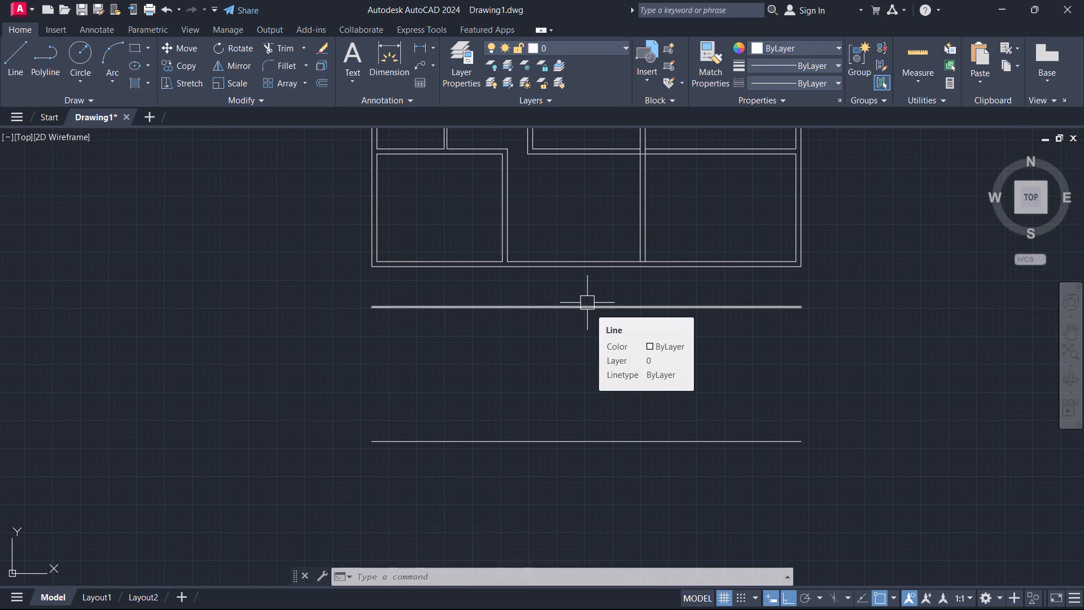
type("L")
key("space")
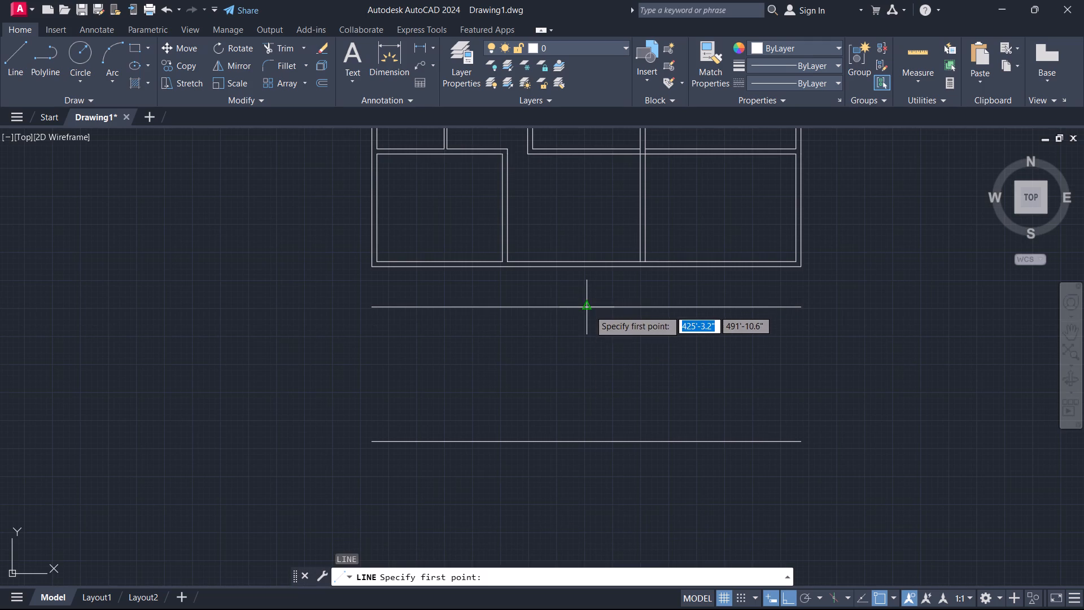
left_click(589, 310)
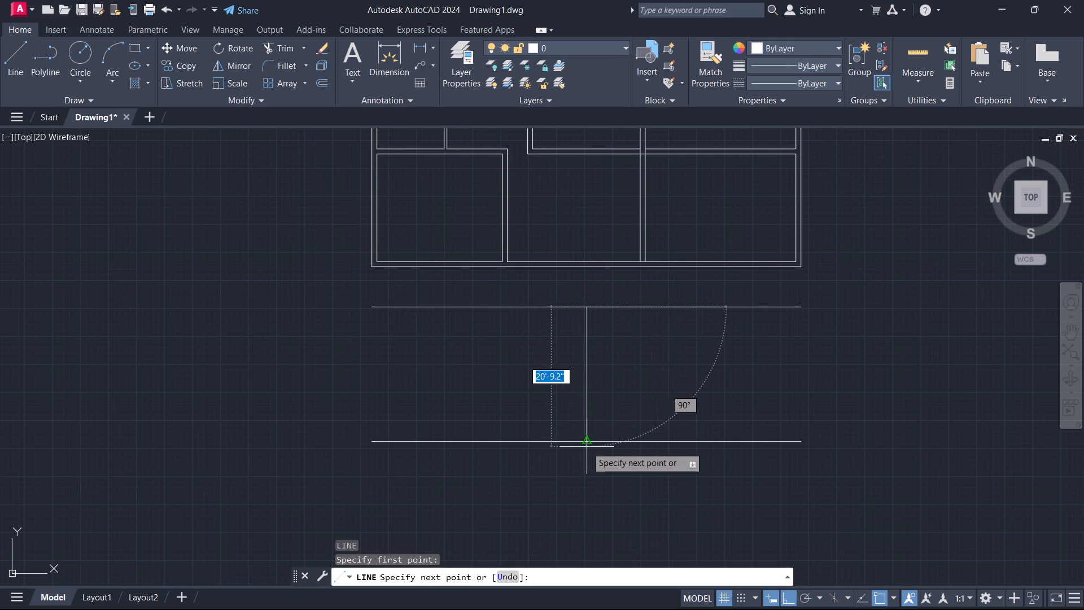
left_click(587, 447)
key("Escape")
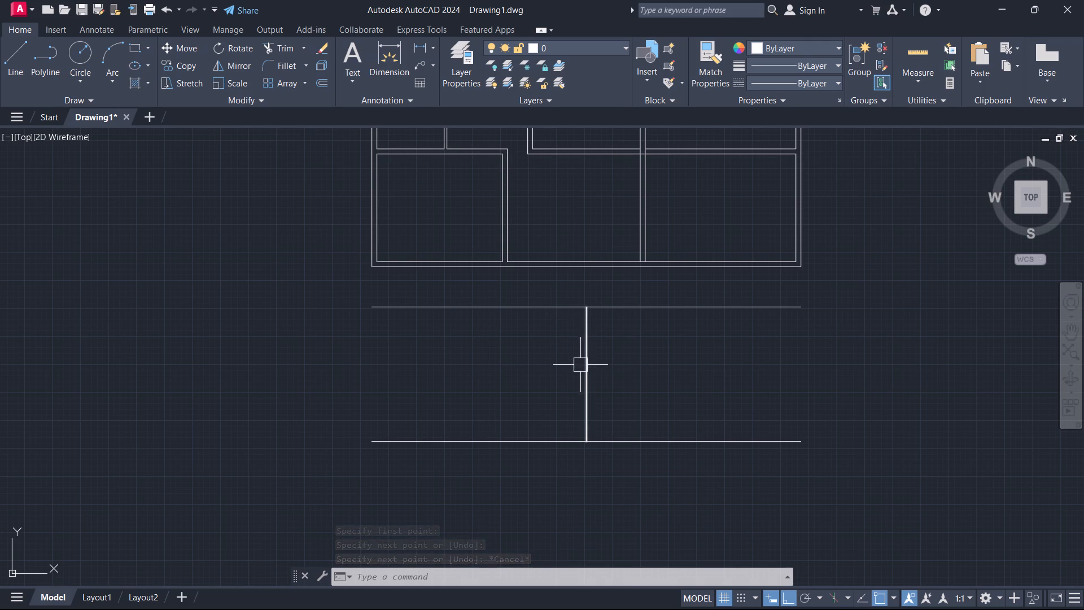
Offset the vertical centre line 10' to each side.
key("o")
key("space")
key("1")
key("0")
key("apostrophe")
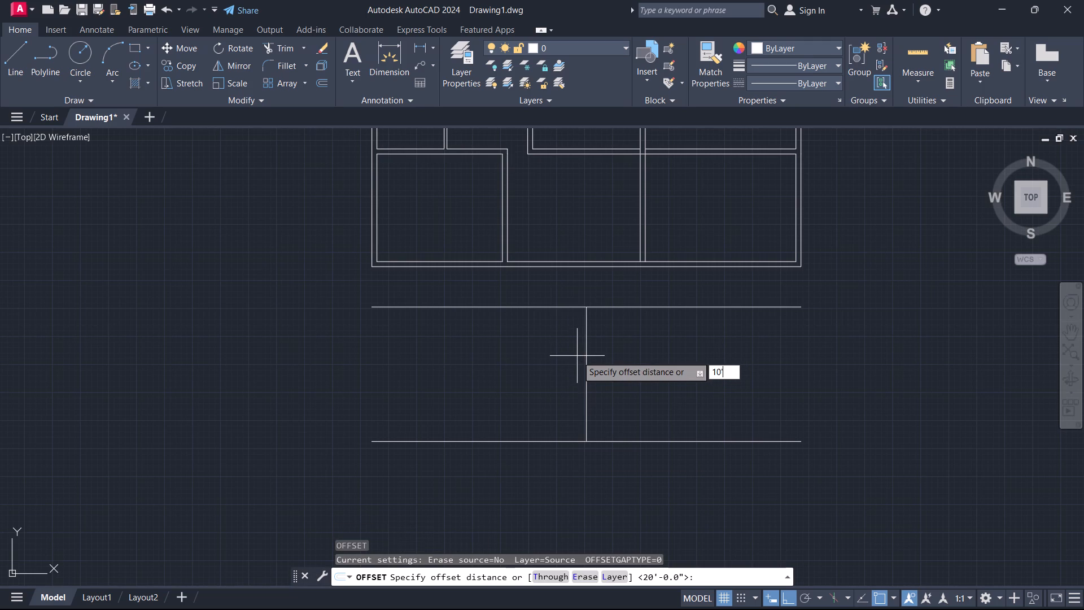
key("Return")
left_click(587, 364)
left_click(548, 380)
left_click(585, 394)
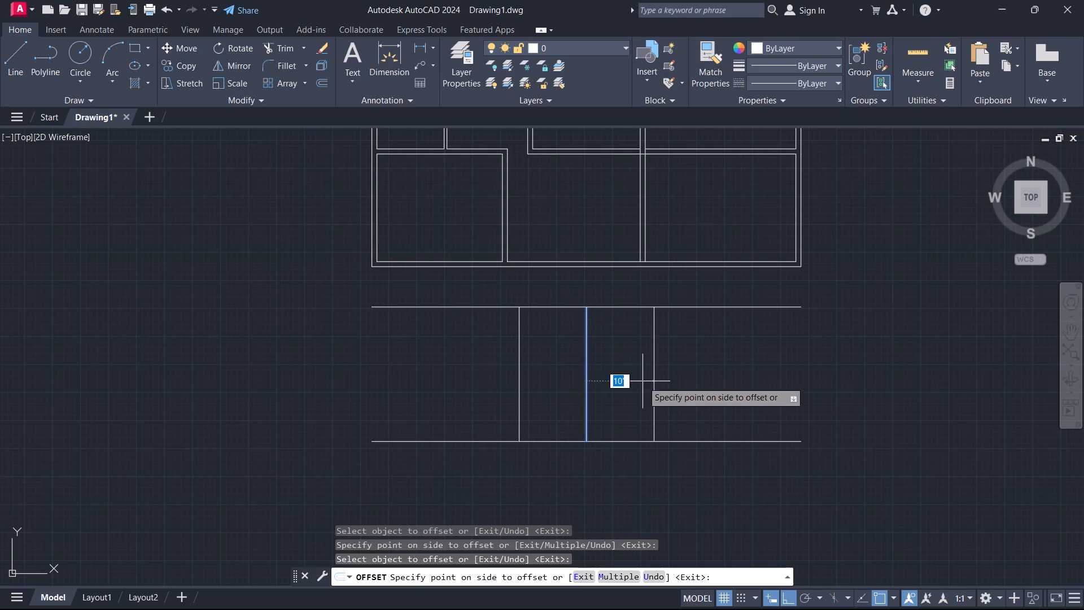
left_click(645, 380)
key("Escape")
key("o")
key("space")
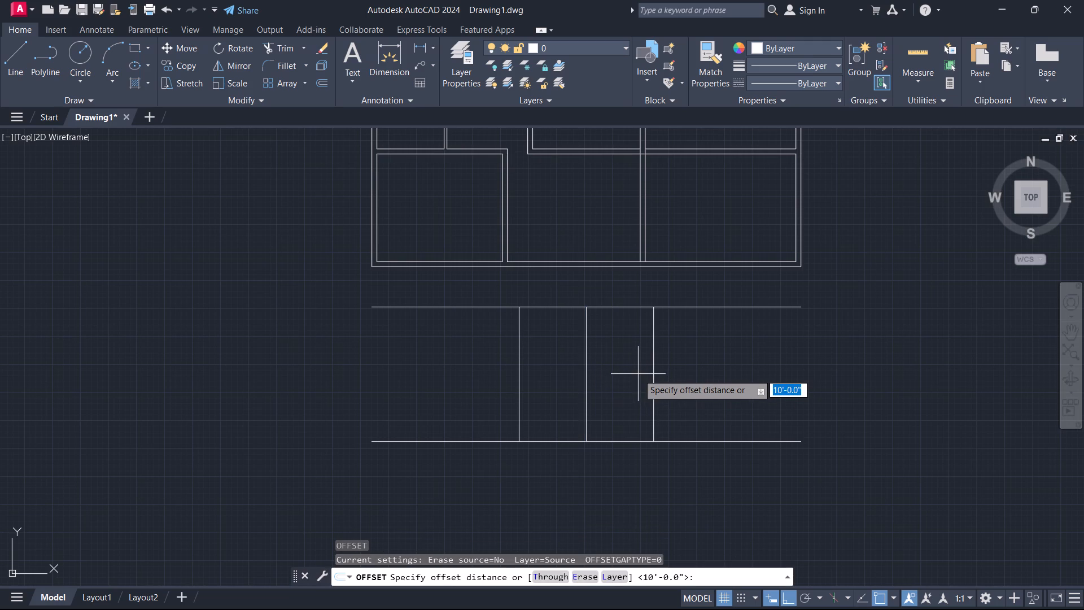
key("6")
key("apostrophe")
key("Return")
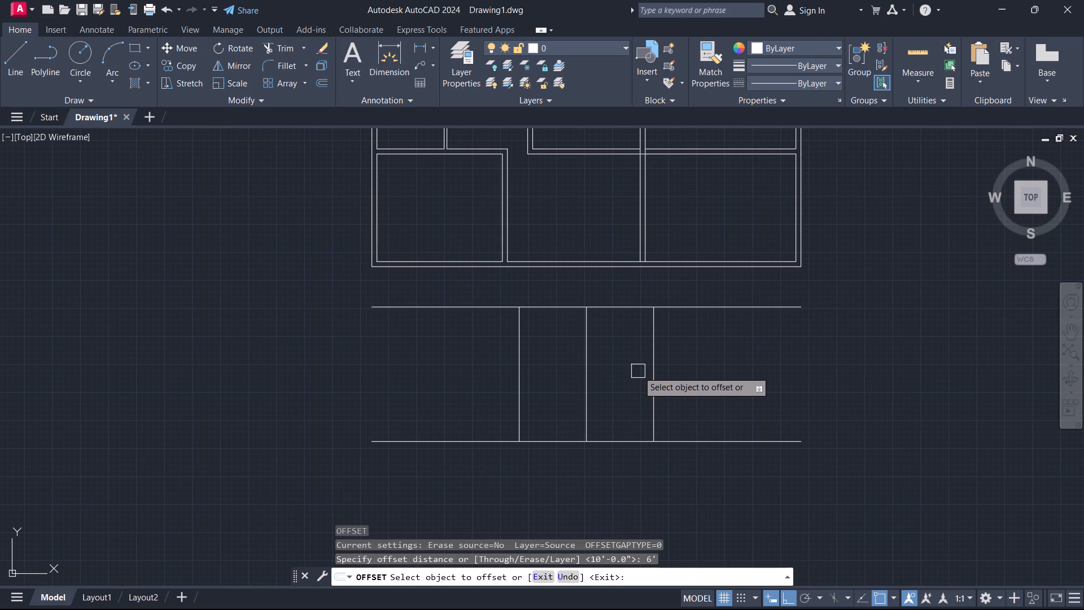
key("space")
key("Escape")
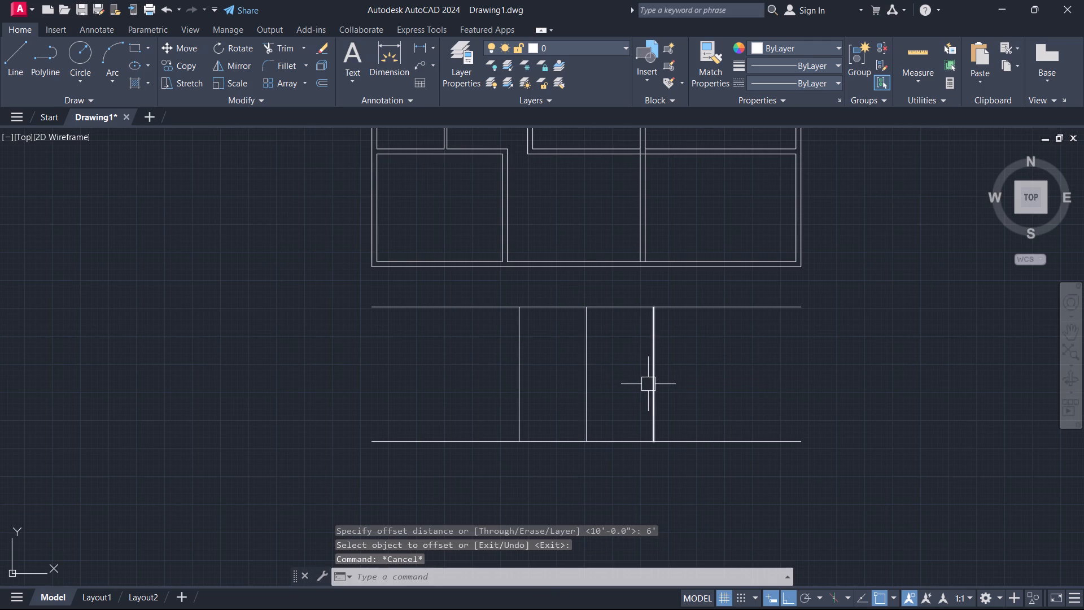
Offset the two side vertical lines 6' outward, one on each side.
key("o")
key("space")
key("6")
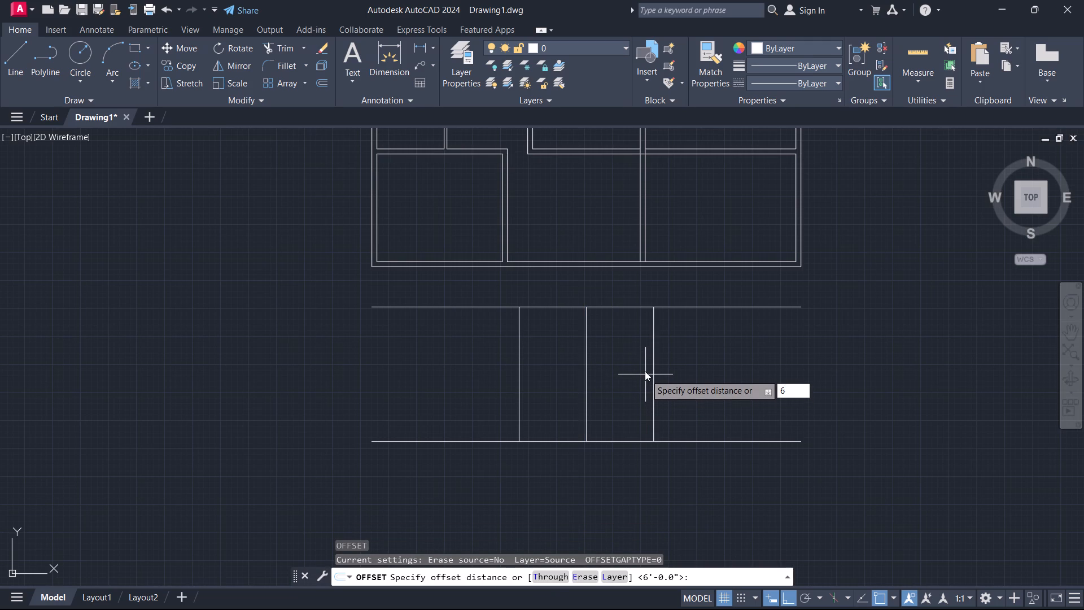
key("apostrophe")
key("Return")
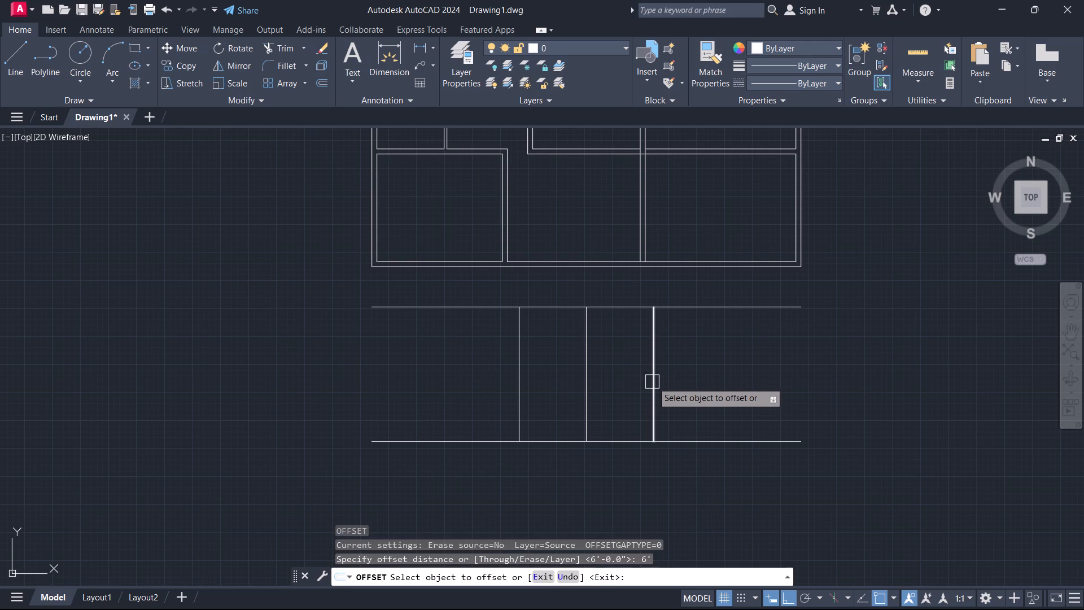
left_click(652, 382)
left_click(690, 366)
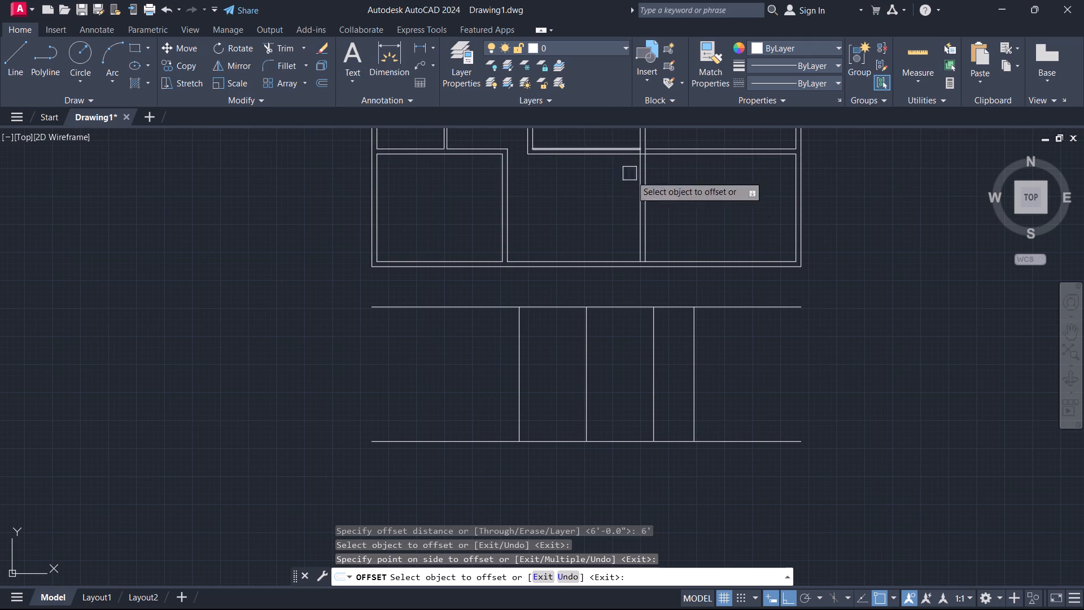
left_click(513, 374)
left_click(502, 376)
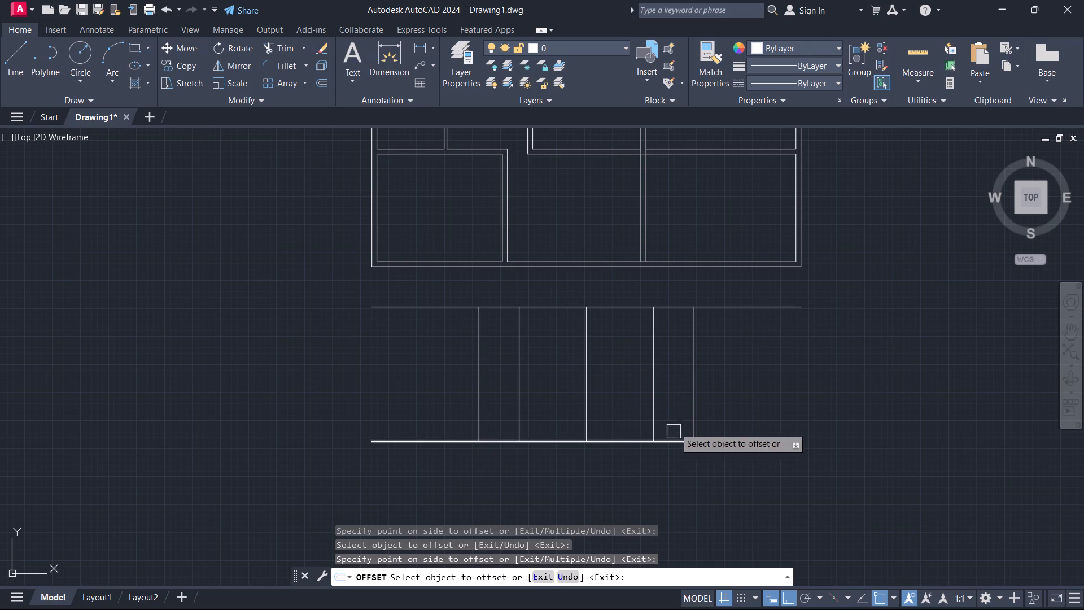
key("Escape")
Trim away the vertical centre line between the two horizontal lines.
key("t")
type("R")
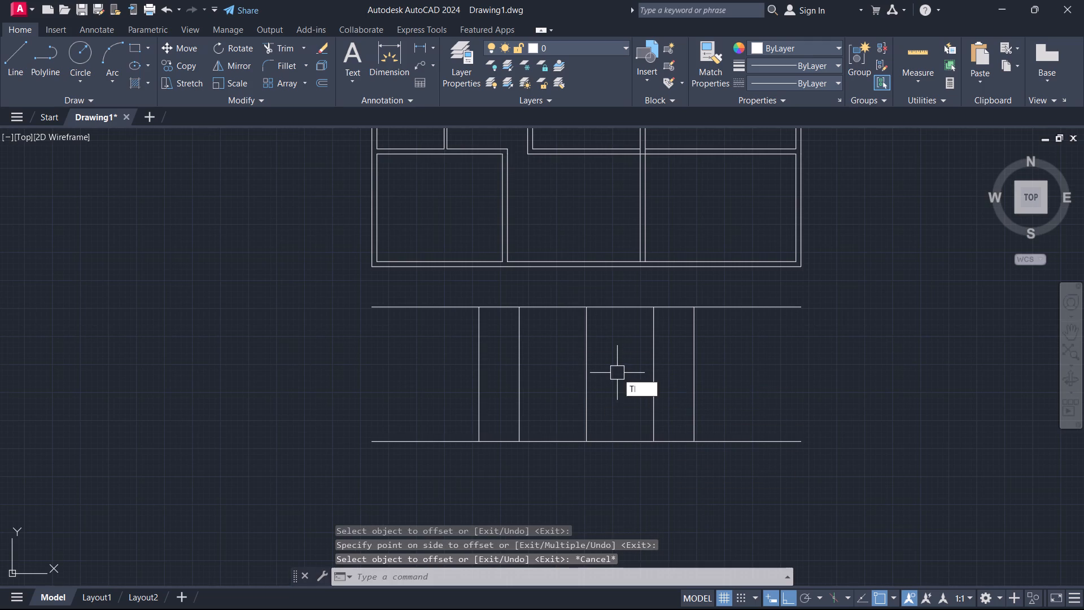
key("space")
left_click(616, 372)
left_click(582, 371)
key("Escape")
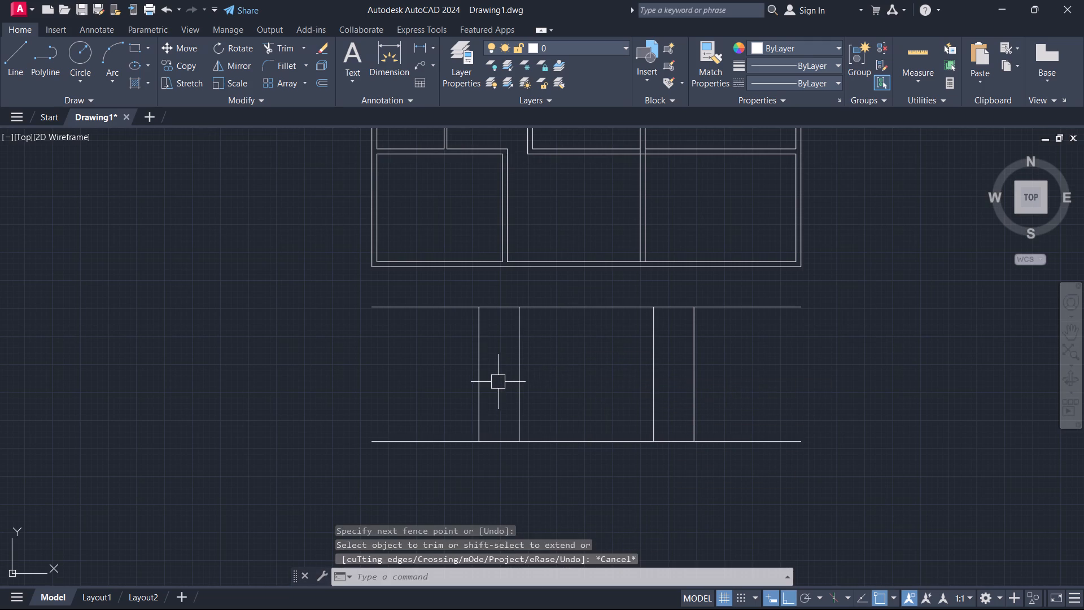
Extend the two outermost vertical lines up to the outer line of the house's bottom wall.
type("EX")
key("space")
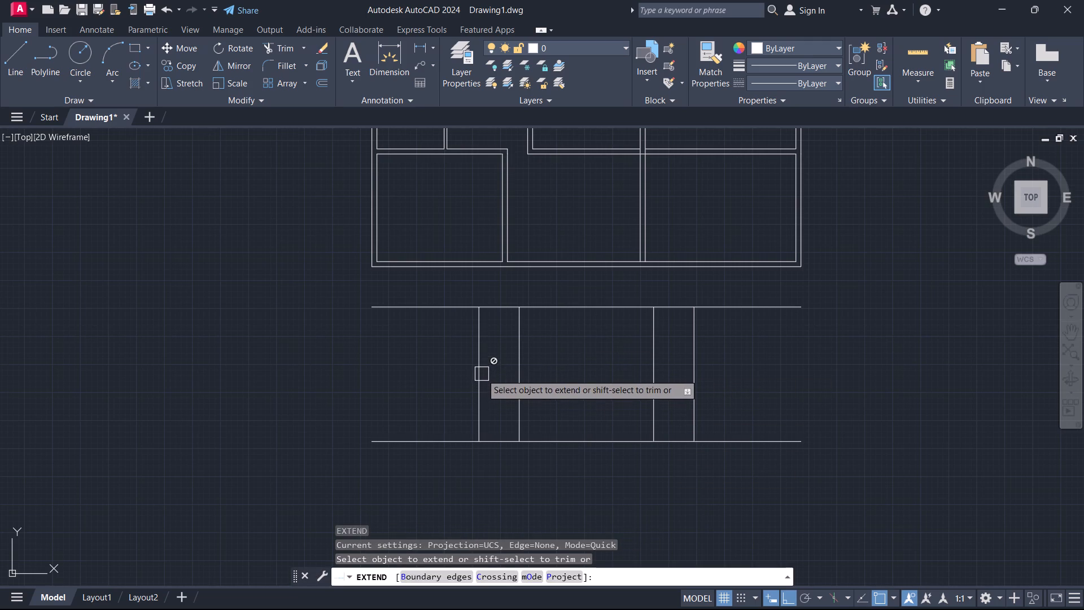
key("Escape")
key("space")
left_click(481, 356)
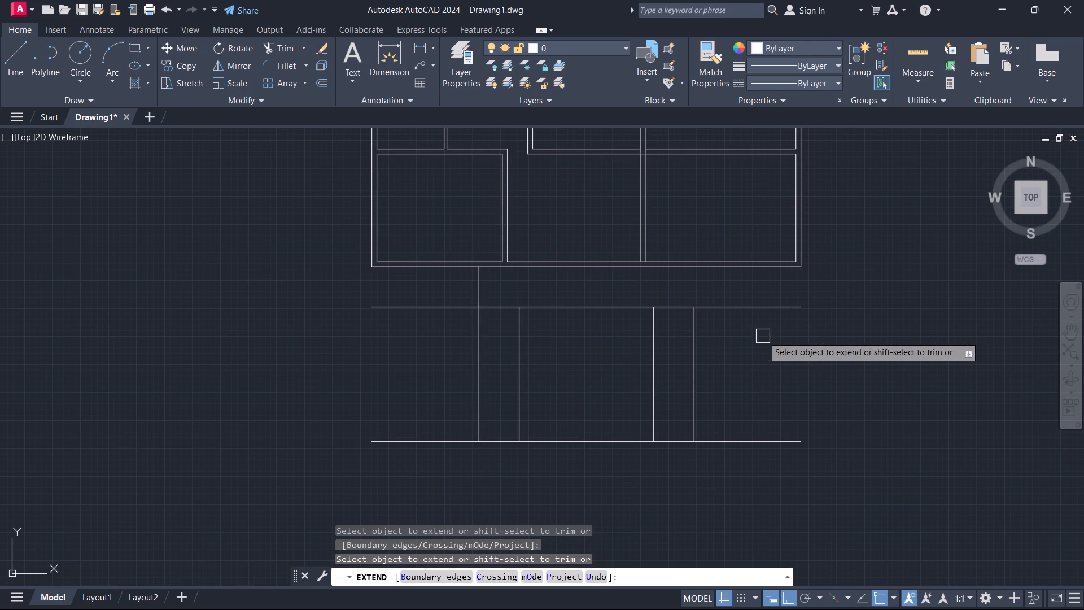
left_click(698, 345)
key("Escape")
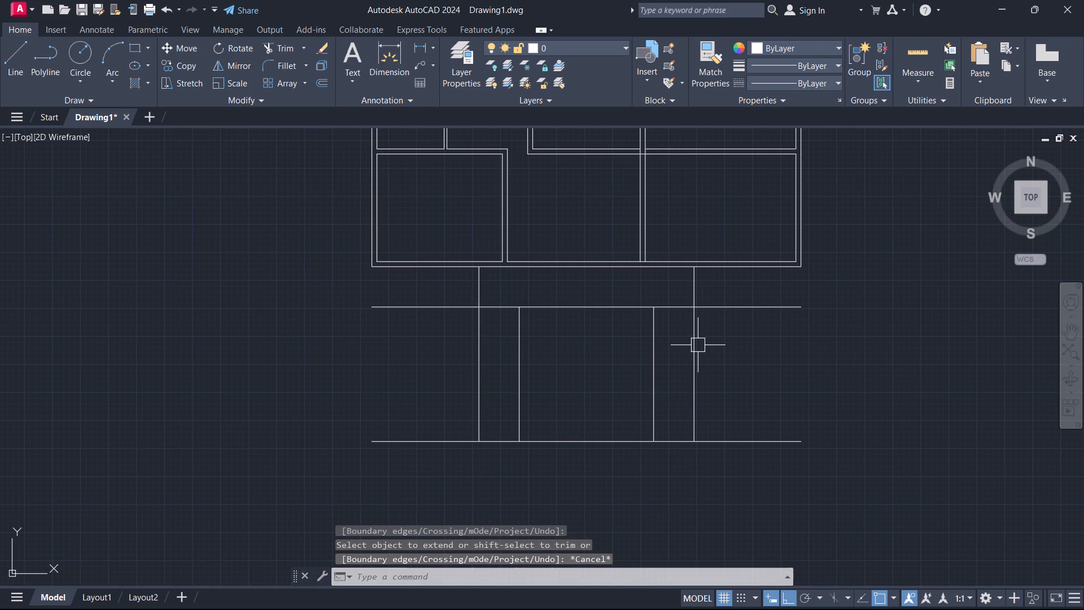
Trim the upper horizontal line back to the two inner verticals and the lower one to the two outer verticals.
type("TR")
key("space")
left_click(675, 342)
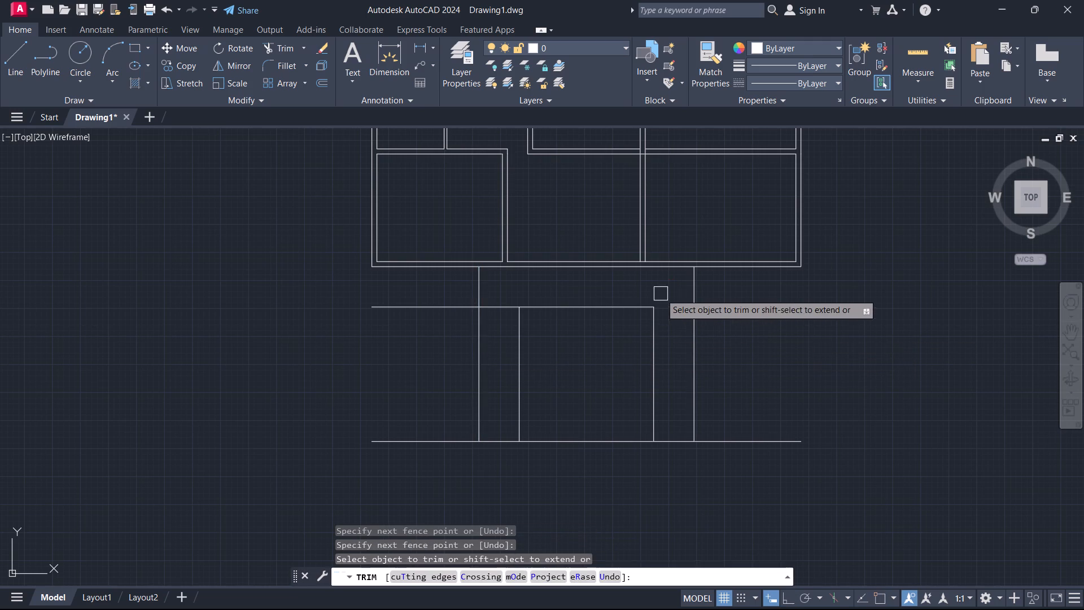
left_click(661, 294)
left_click(712, 300)
left_click(745, 442)
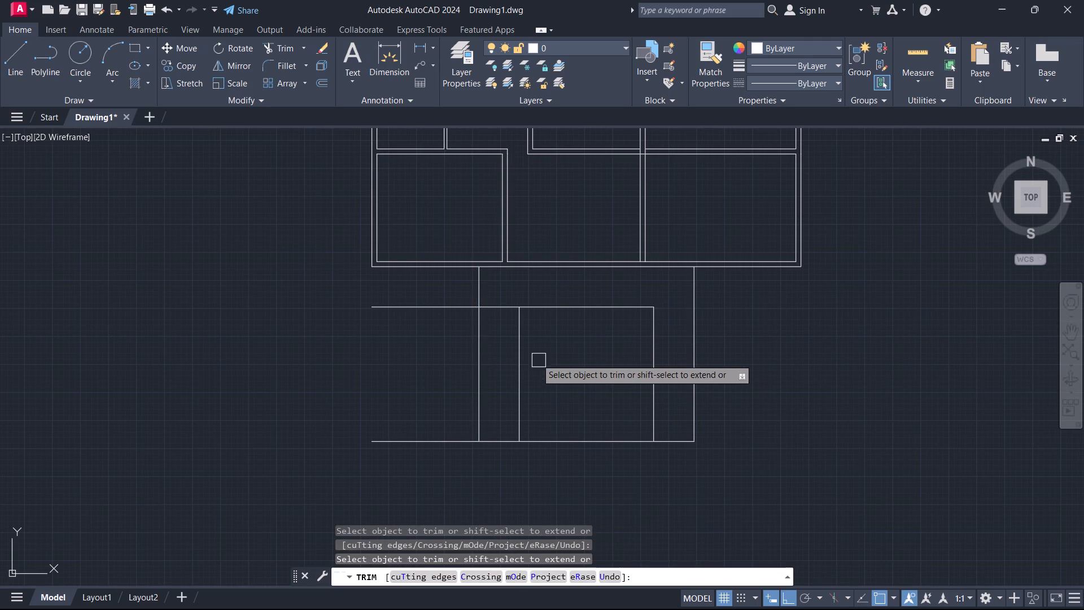
left_click(501, 311)
left_click(426, 313)
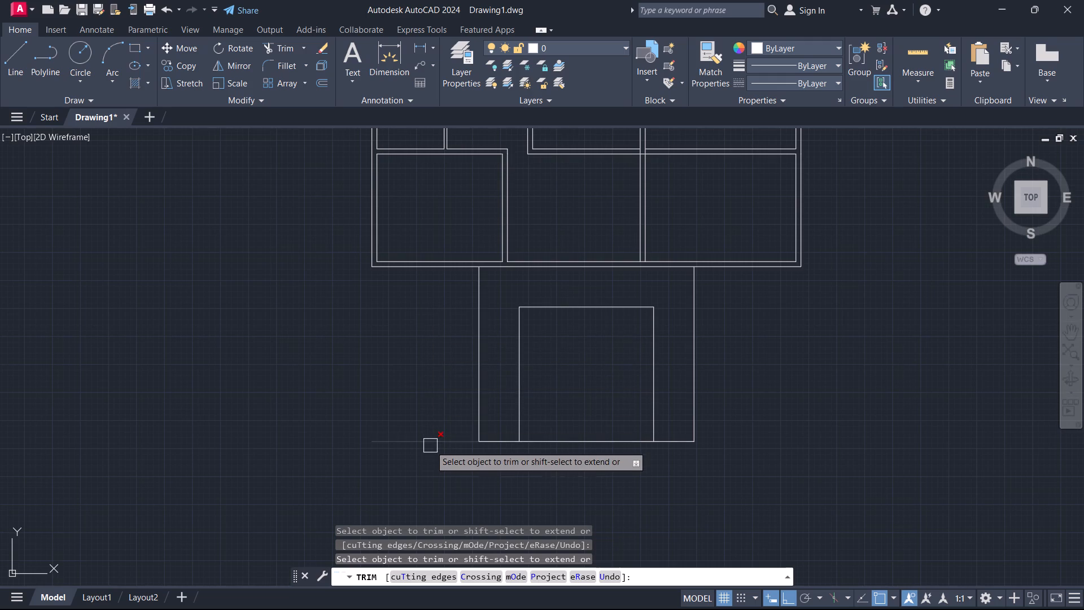
left_click(429, 446)
key("Escape")
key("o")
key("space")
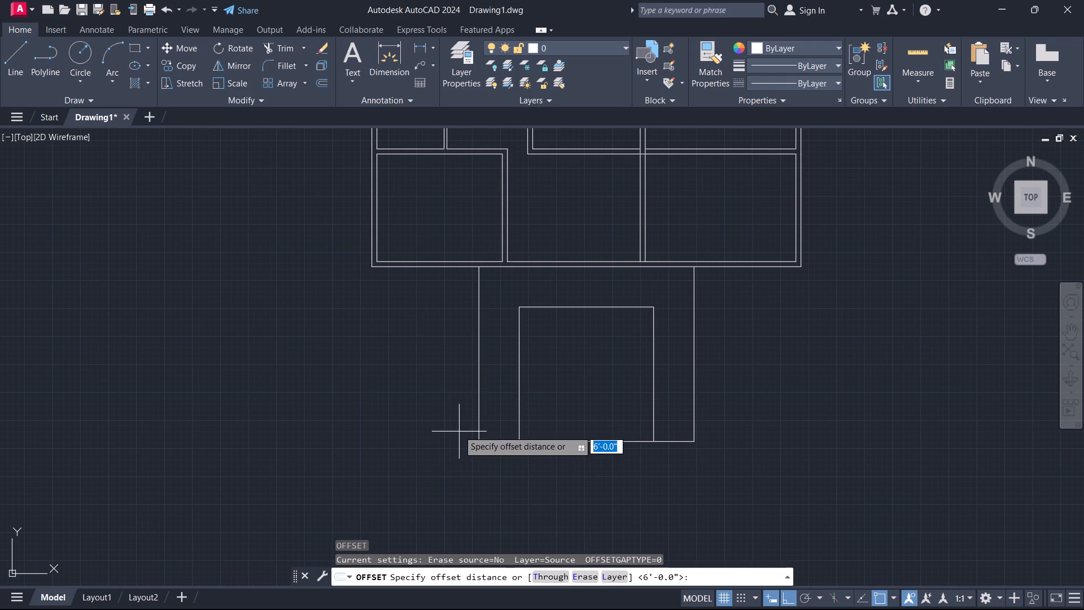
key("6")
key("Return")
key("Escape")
Offset the front extension's bottom horizontal line 6' downward.
key("o")
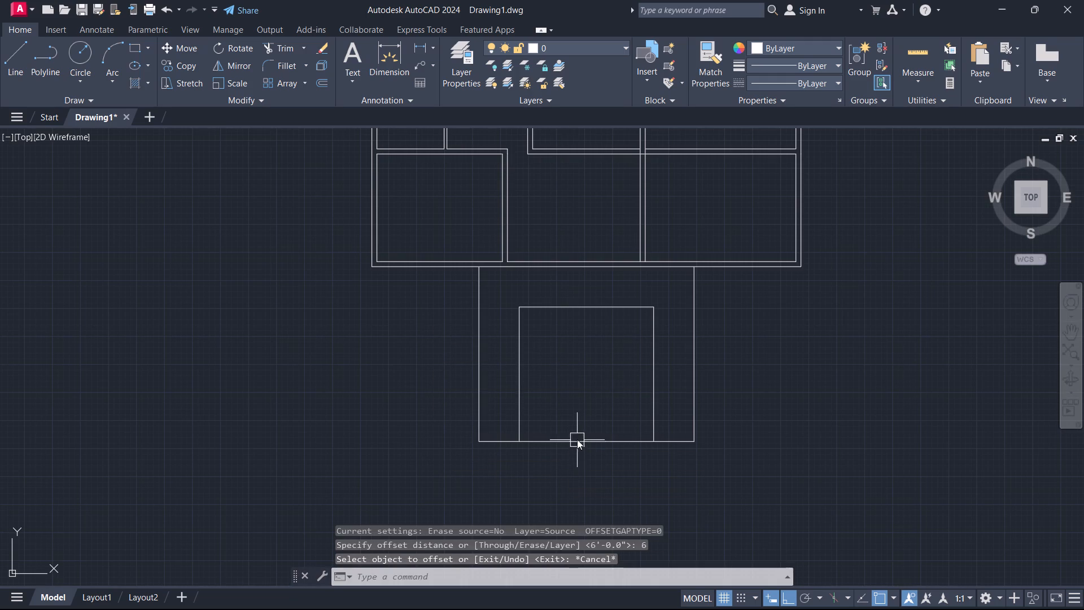
key("space")
key("6")
key("apostrophe")
key("Return")
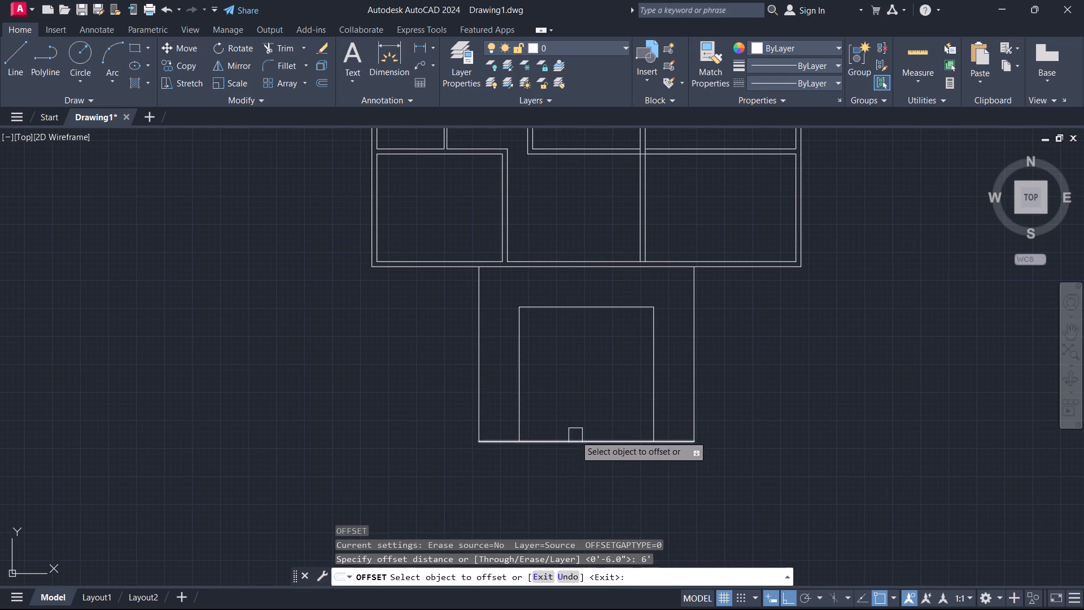
left_click(575, 437)
left_click(572, 477)
key("Escape")
Trim the original bottom line's end segments on both sides of the inner square.
key("t")
type("R")
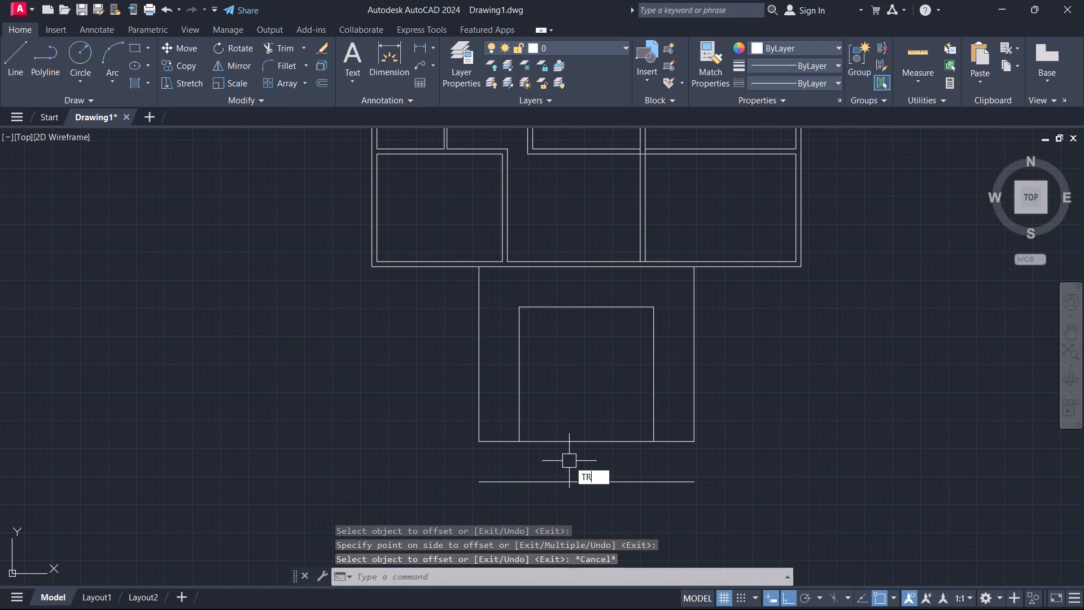
key("space")
left_click(667, 421)
left_click(677, 465)
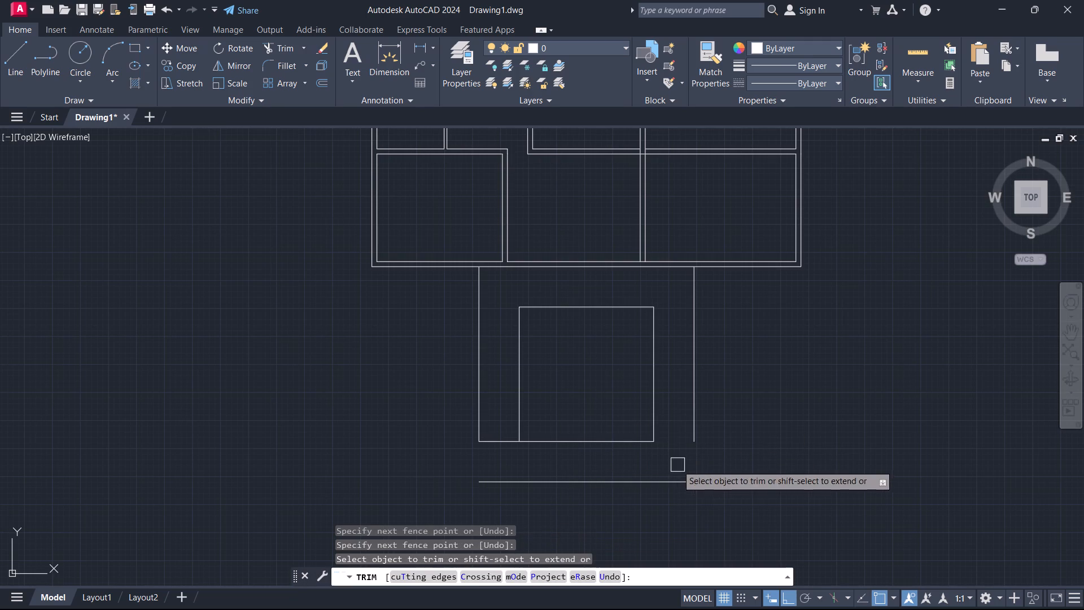
left_click(505, 451)
left_click(497, 420)
key("Escape")
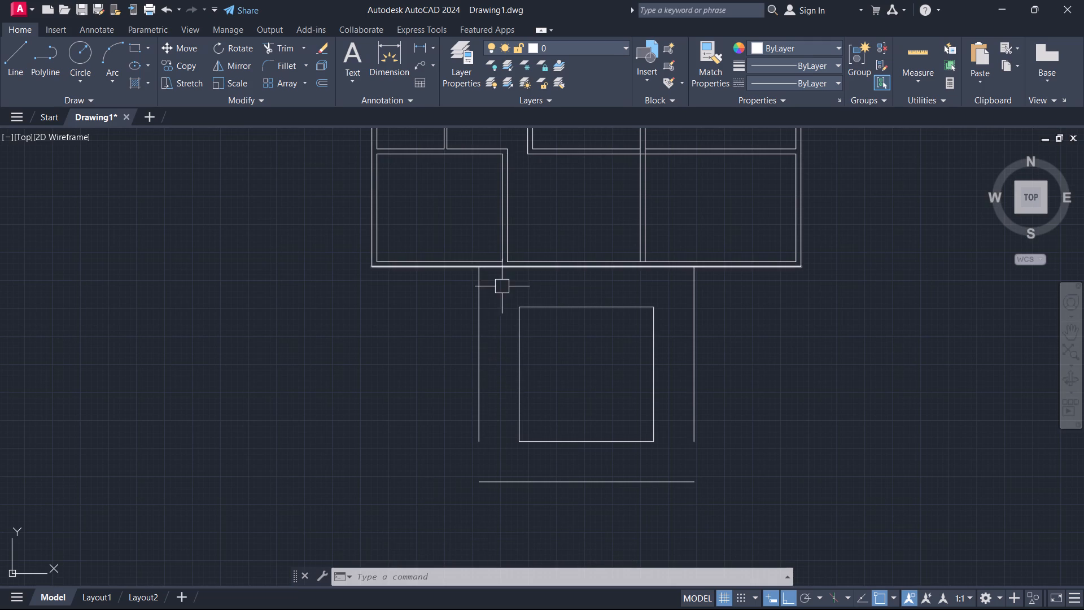
Fillet the two outer vertical lines with the new bottom line at radius 0 to close both corners.
key("f")
key("space")
left_click(475, 442)
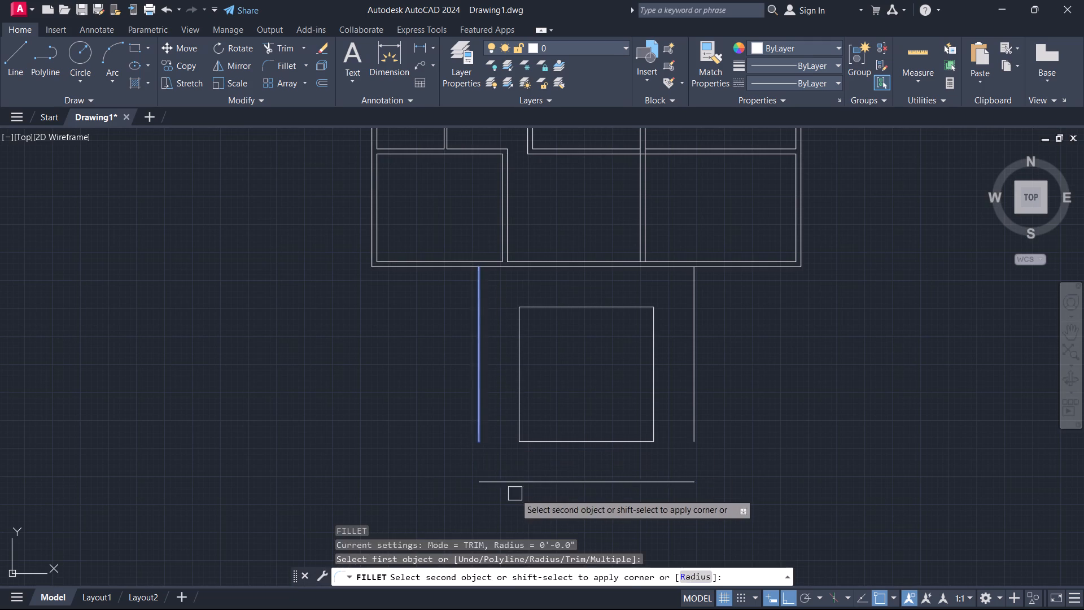
left_click(526, 483)
key("space")
left_click(606, 487)
left_click(698, 421)
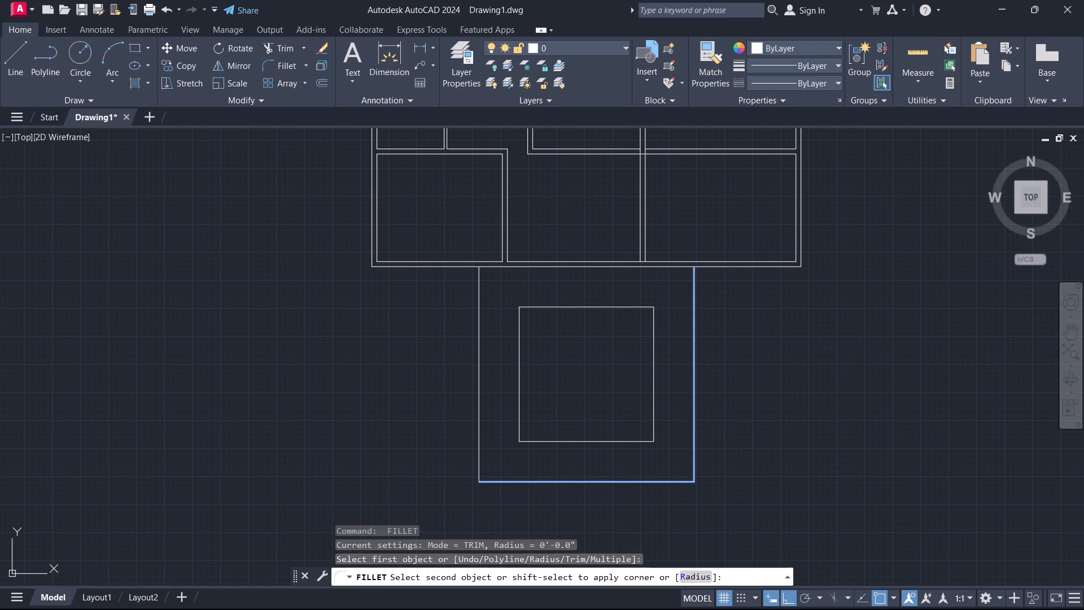
key("Escape")
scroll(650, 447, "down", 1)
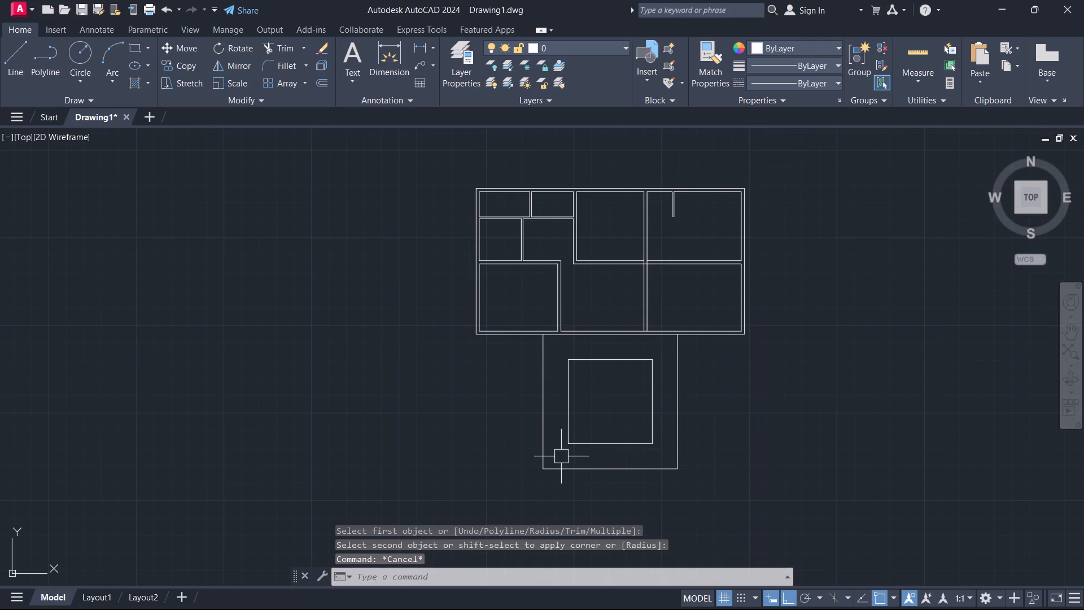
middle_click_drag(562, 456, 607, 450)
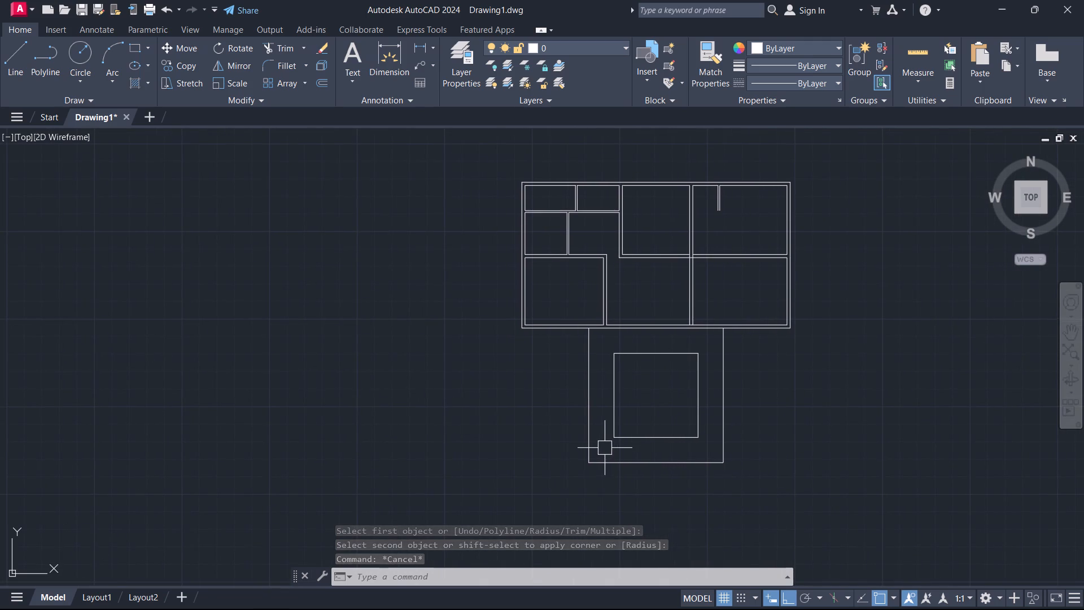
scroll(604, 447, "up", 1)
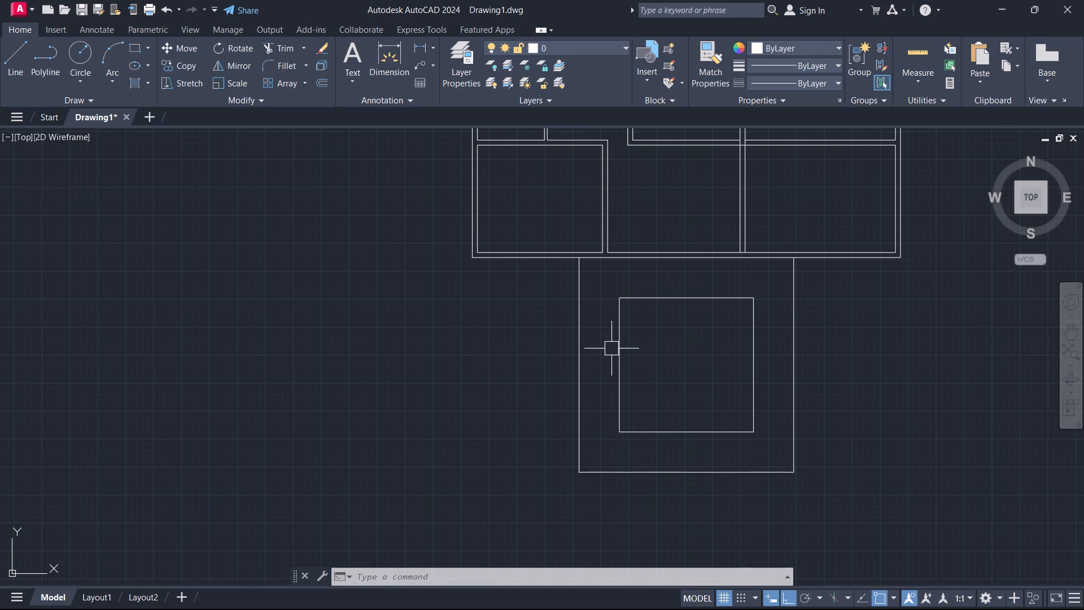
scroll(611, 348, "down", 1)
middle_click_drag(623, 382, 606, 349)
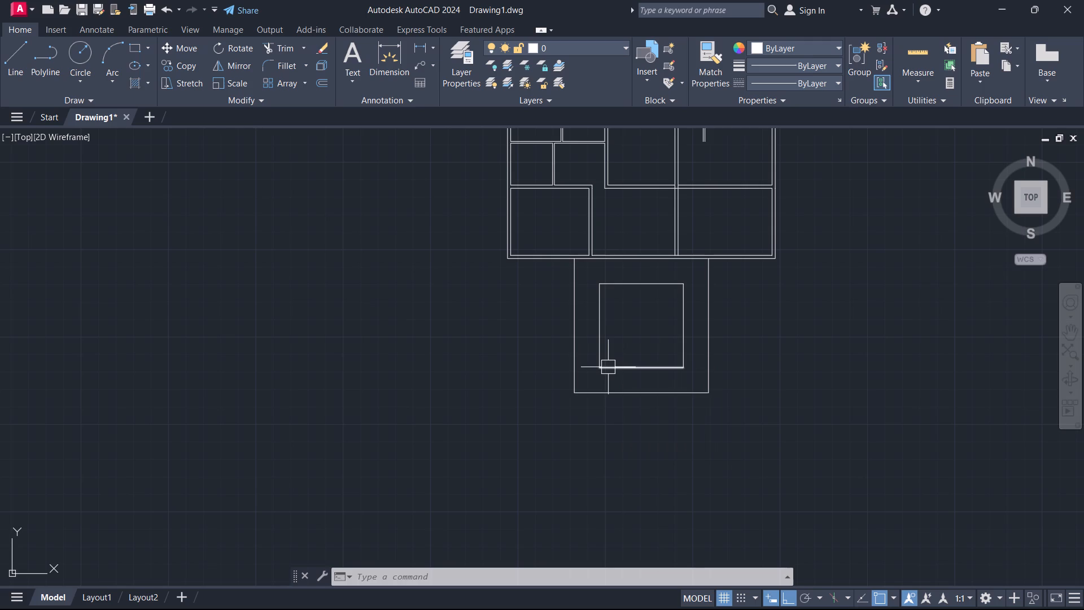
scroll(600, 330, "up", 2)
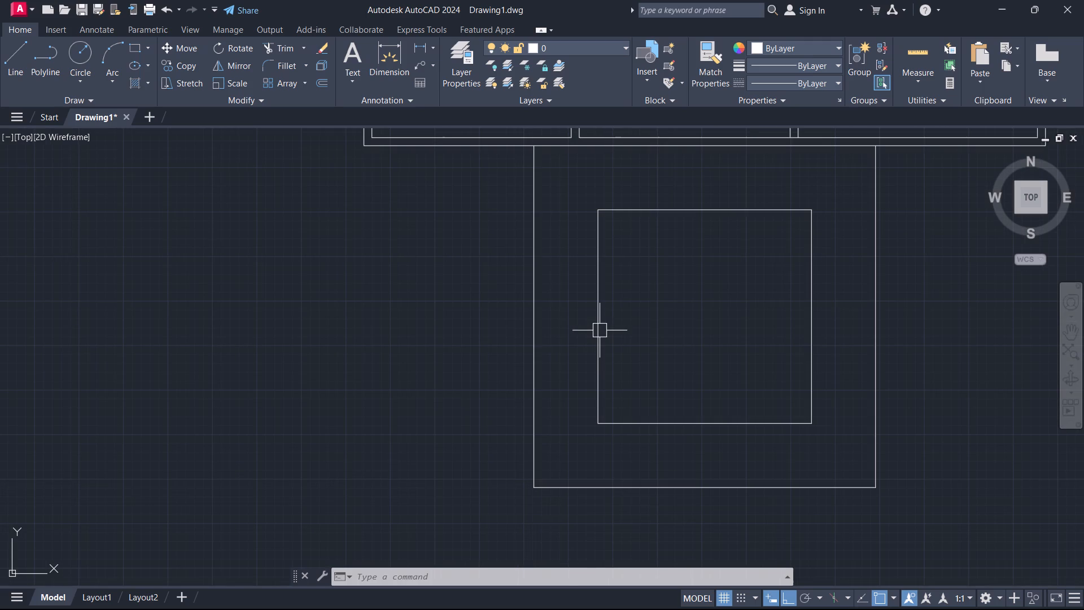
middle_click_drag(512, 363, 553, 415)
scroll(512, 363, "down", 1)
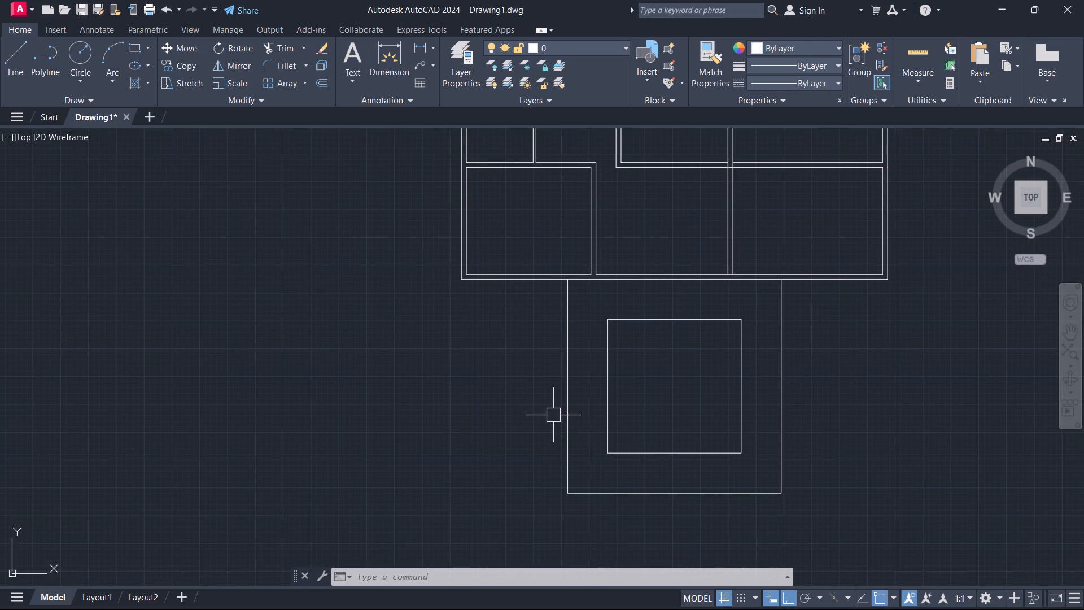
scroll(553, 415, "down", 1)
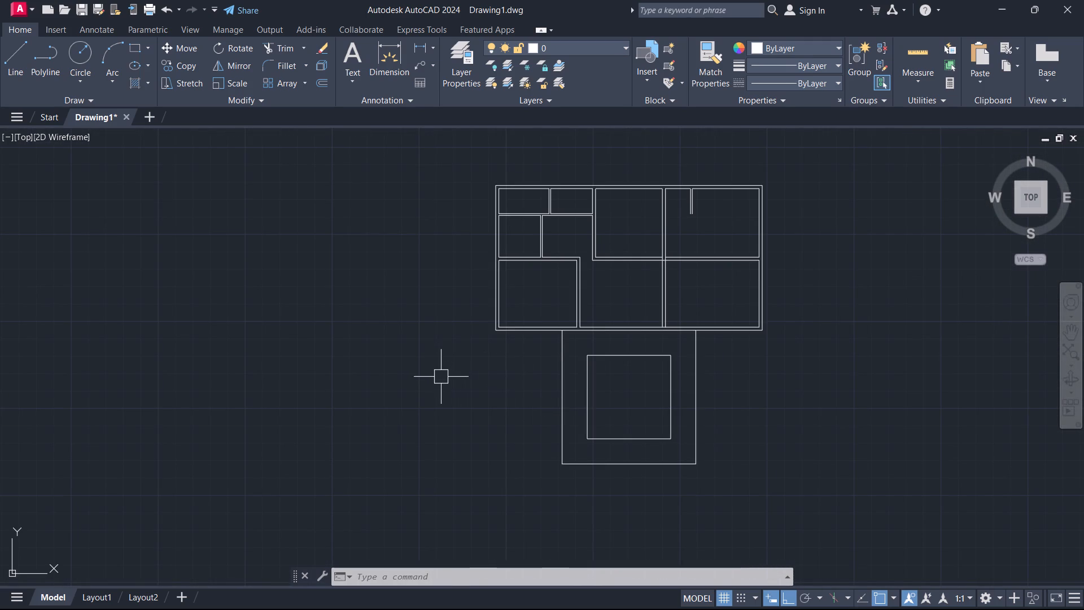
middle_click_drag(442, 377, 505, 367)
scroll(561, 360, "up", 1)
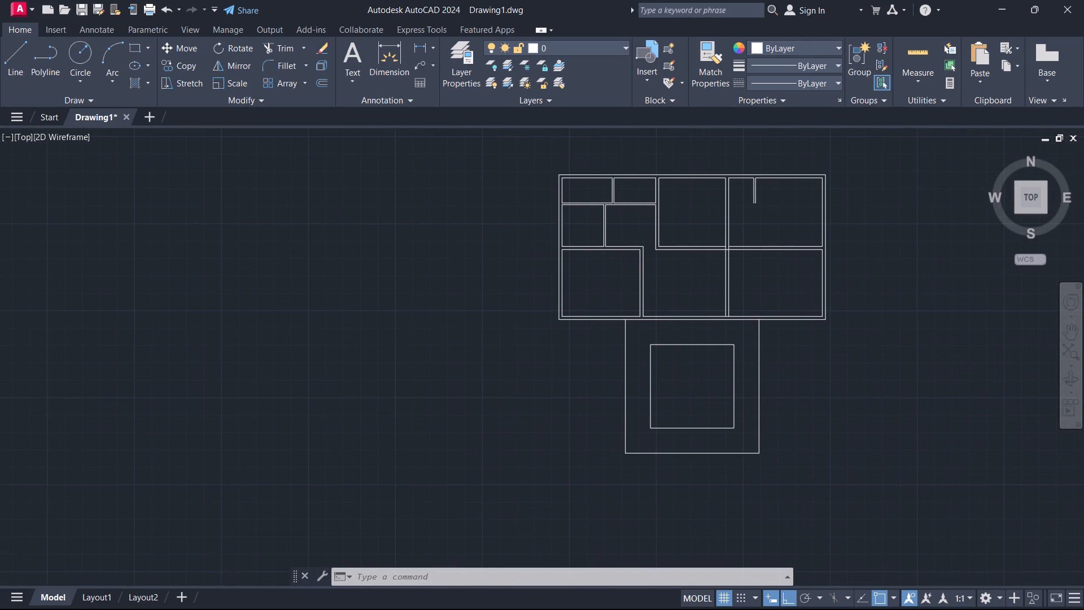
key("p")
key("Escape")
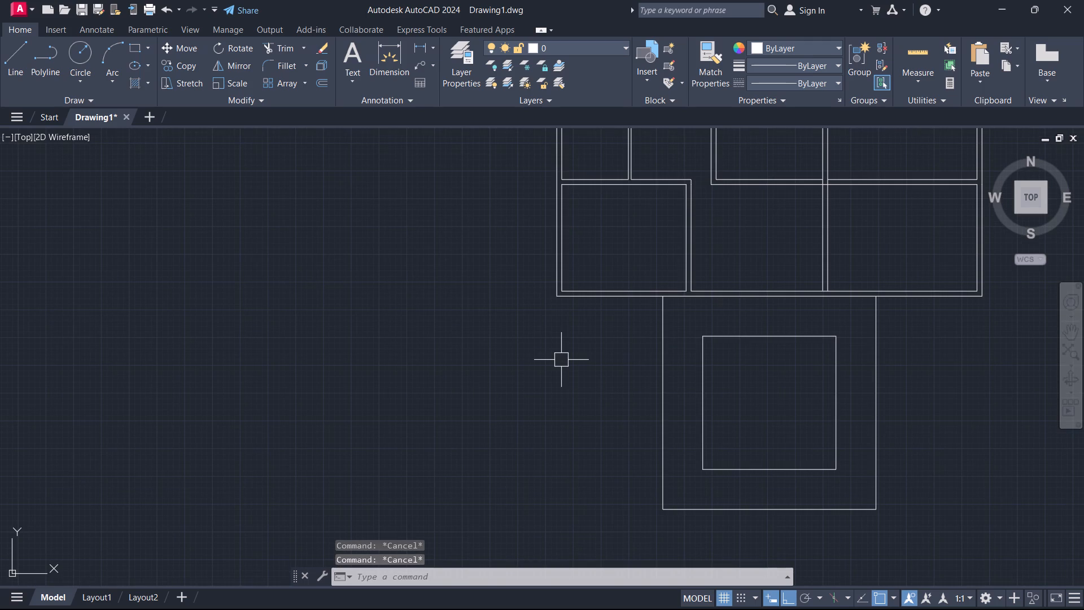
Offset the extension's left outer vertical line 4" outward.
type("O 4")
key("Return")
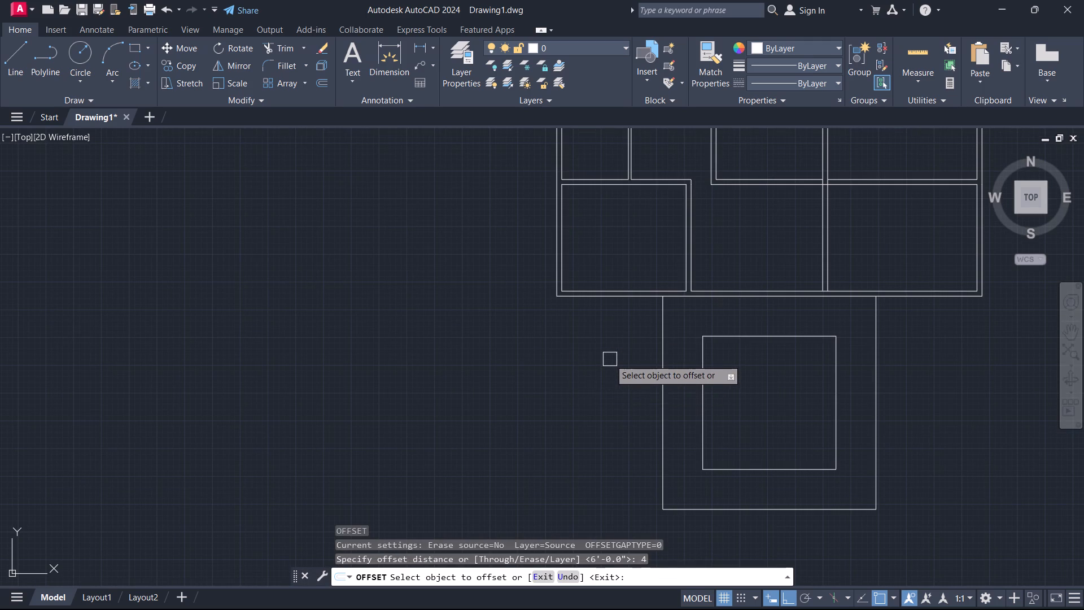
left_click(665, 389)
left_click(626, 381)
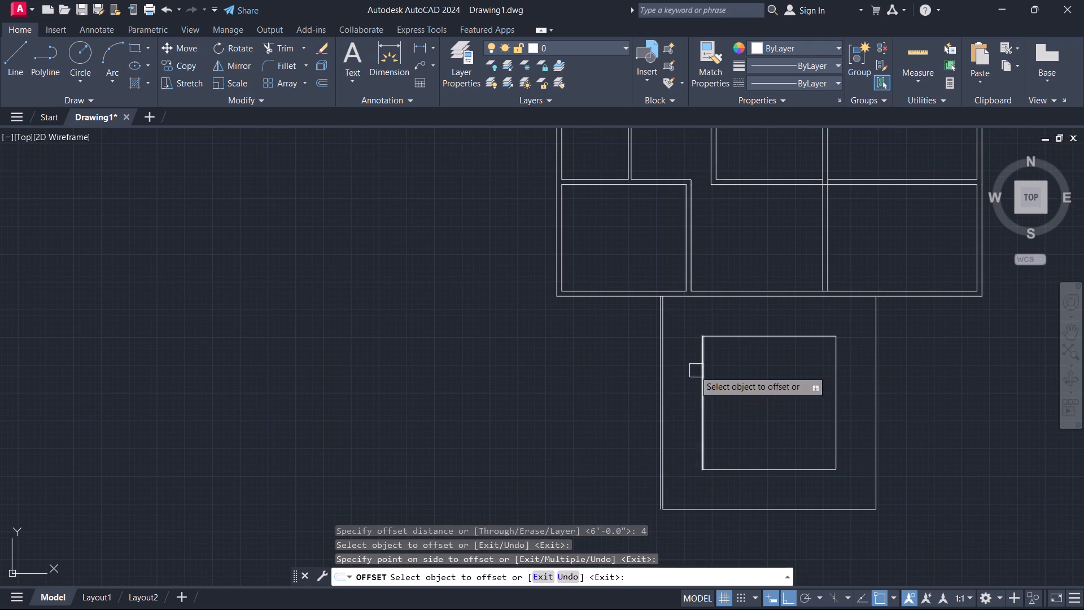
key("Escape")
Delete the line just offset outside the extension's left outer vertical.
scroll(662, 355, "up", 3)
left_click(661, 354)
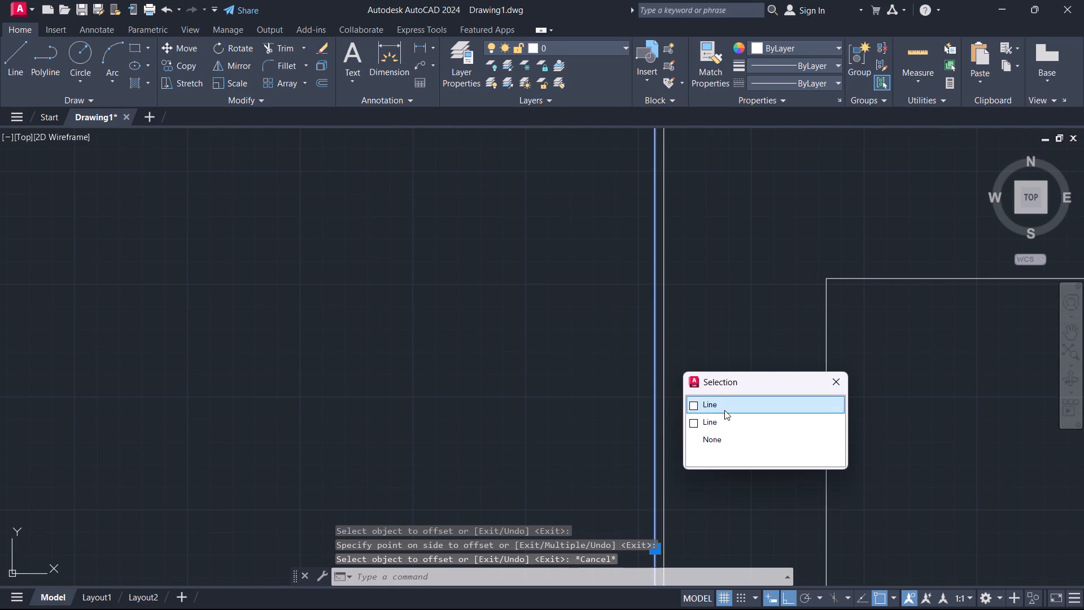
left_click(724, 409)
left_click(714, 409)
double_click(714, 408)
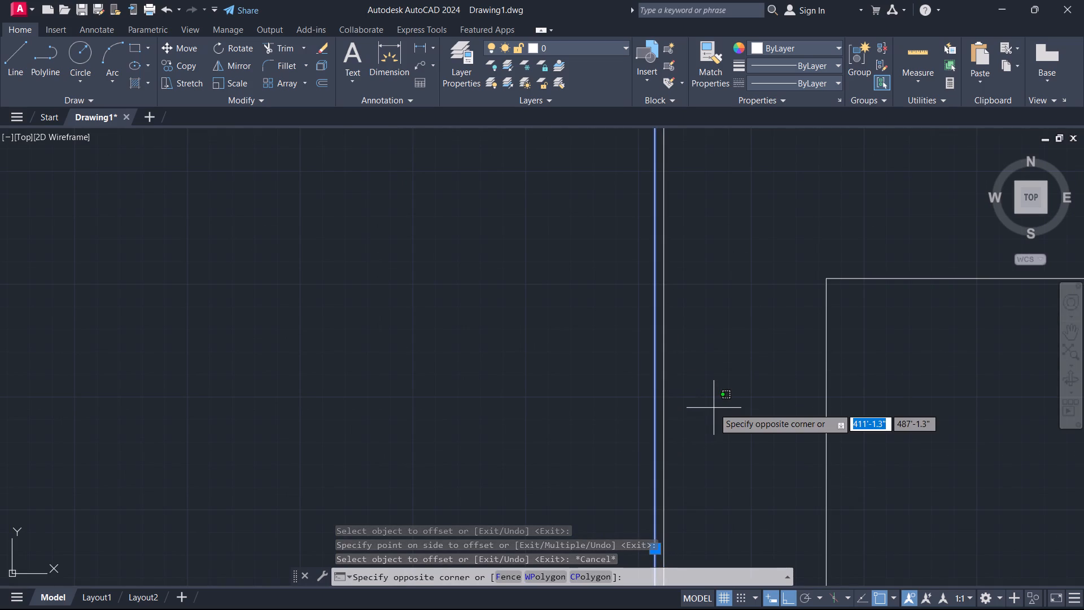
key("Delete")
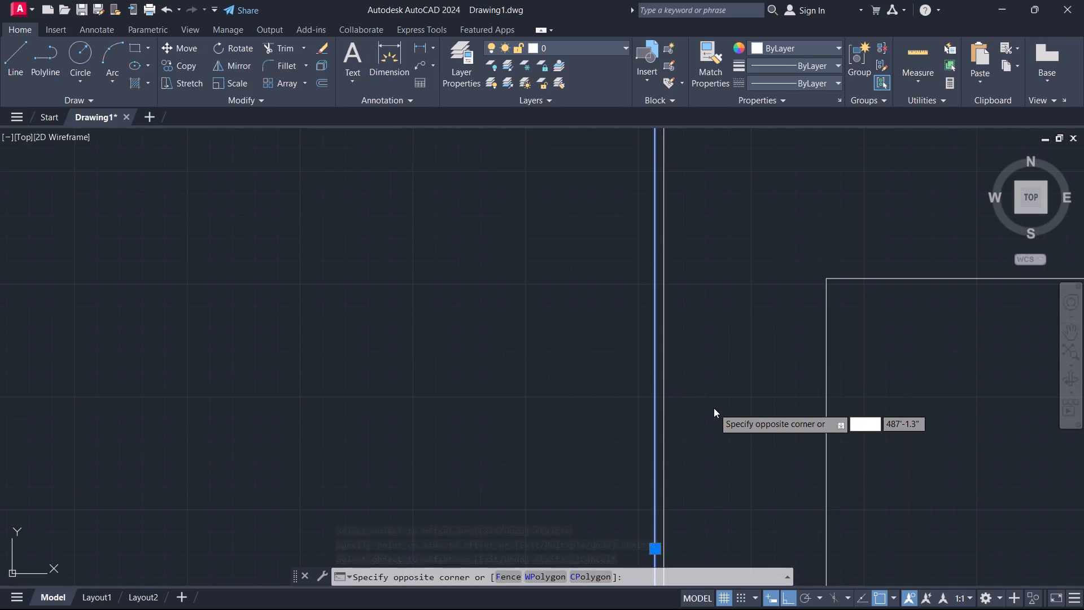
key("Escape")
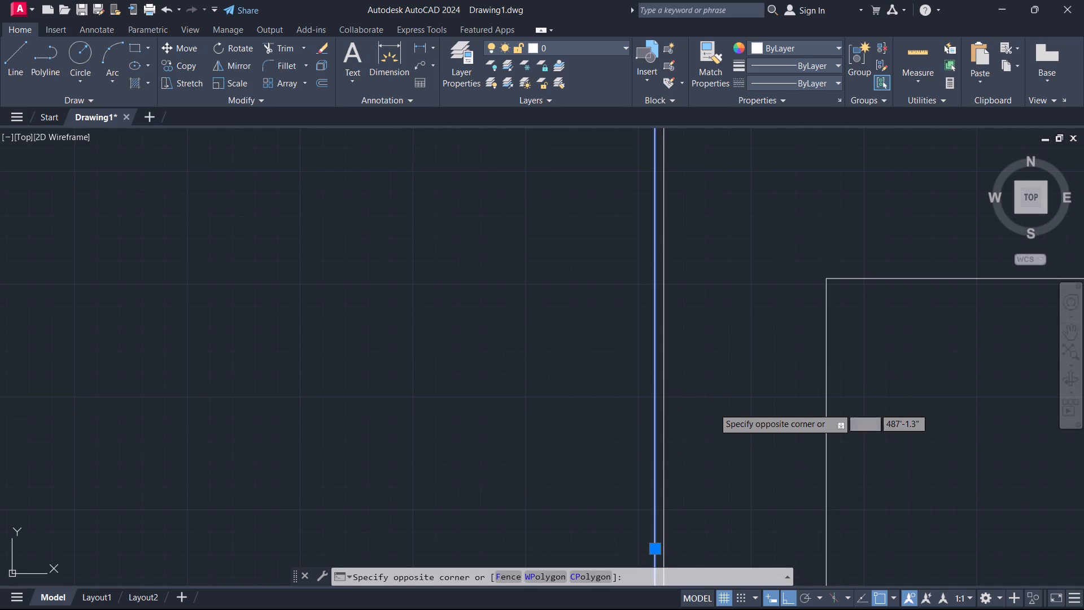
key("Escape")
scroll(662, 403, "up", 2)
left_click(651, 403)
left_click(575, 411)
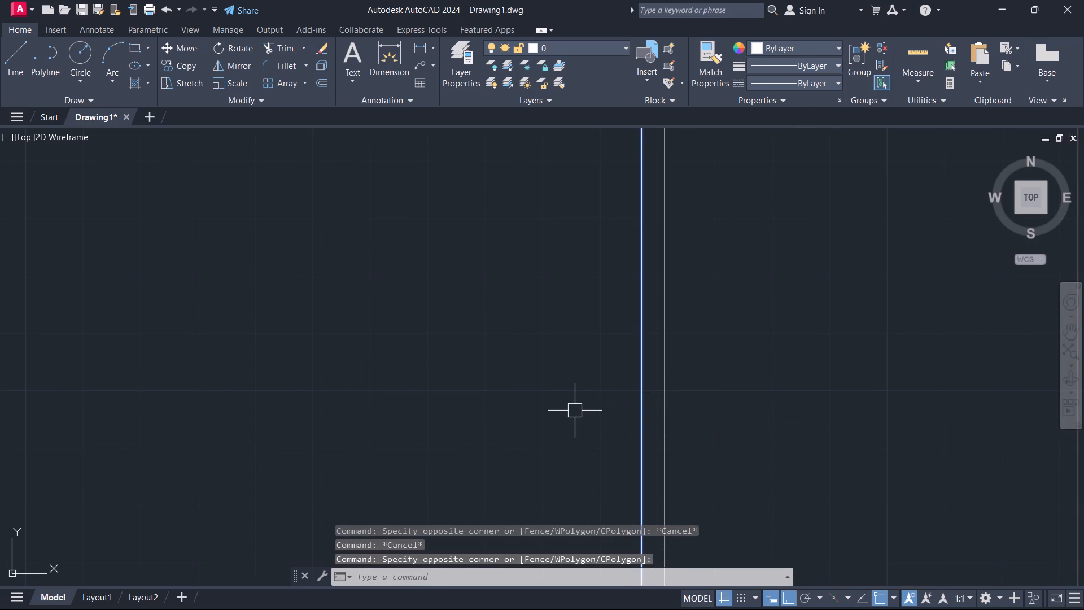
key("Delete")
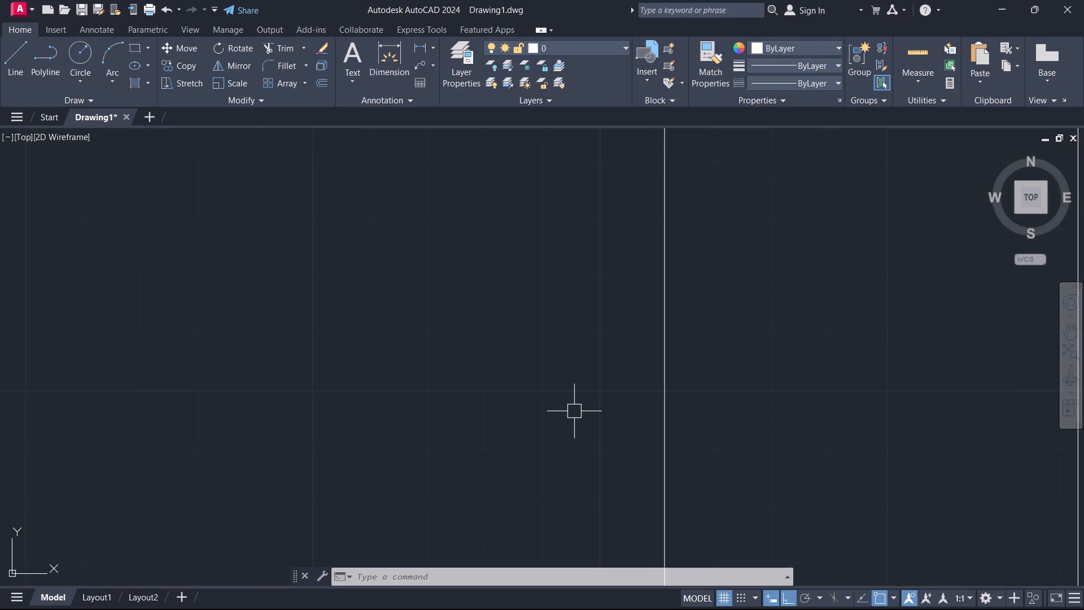
Offset the extension's left and right outer vertical lines 9" outward, one on each side.
scroll(548, 273, "down", 5)
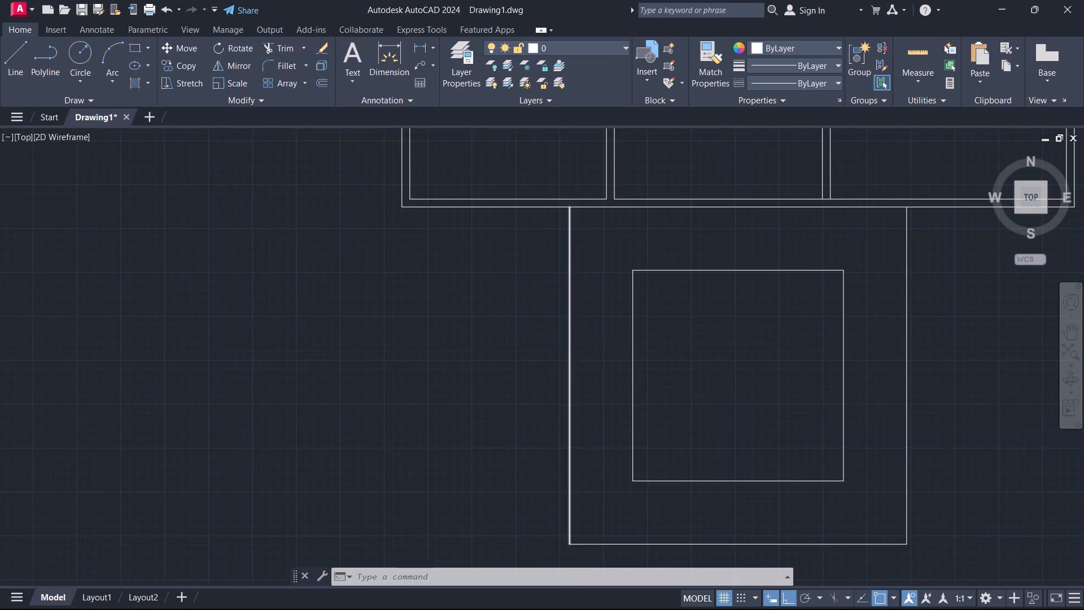
scroll(579, 352, "down", 1)
scroll(620, 360, "up", 1)
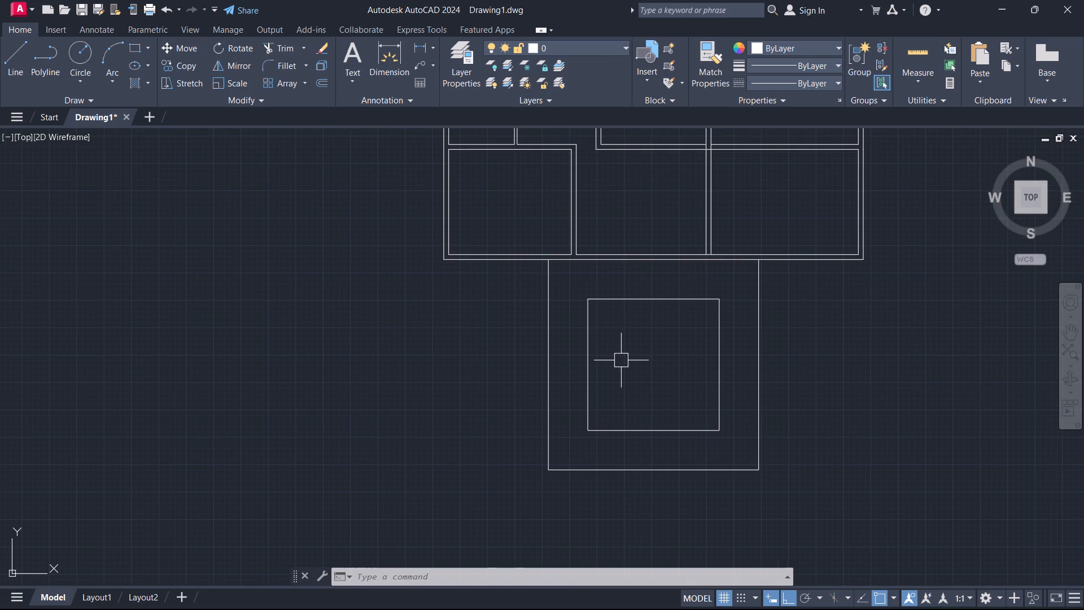
key("o")
key("space")
key("9")
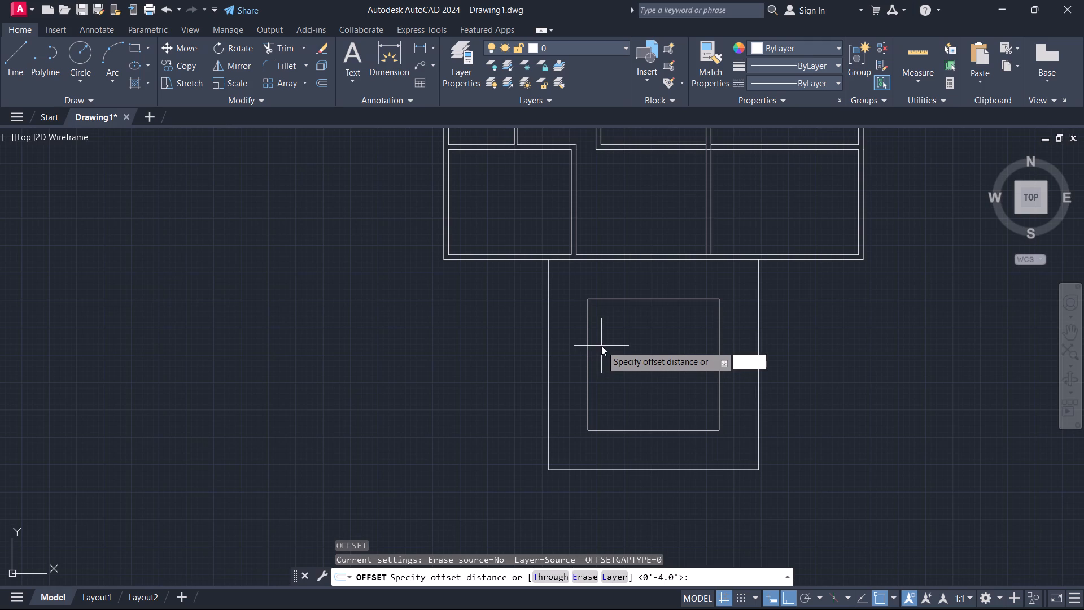
key("Return")
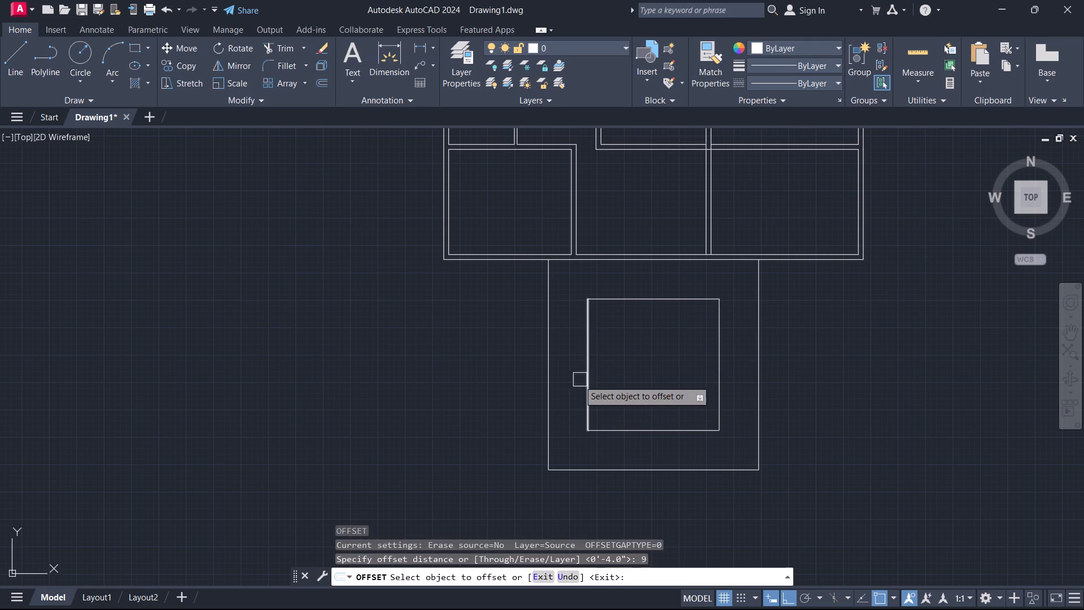
left_click(548, 374)
left_click(517, 372)
scroll(671, 262, "down", 2)
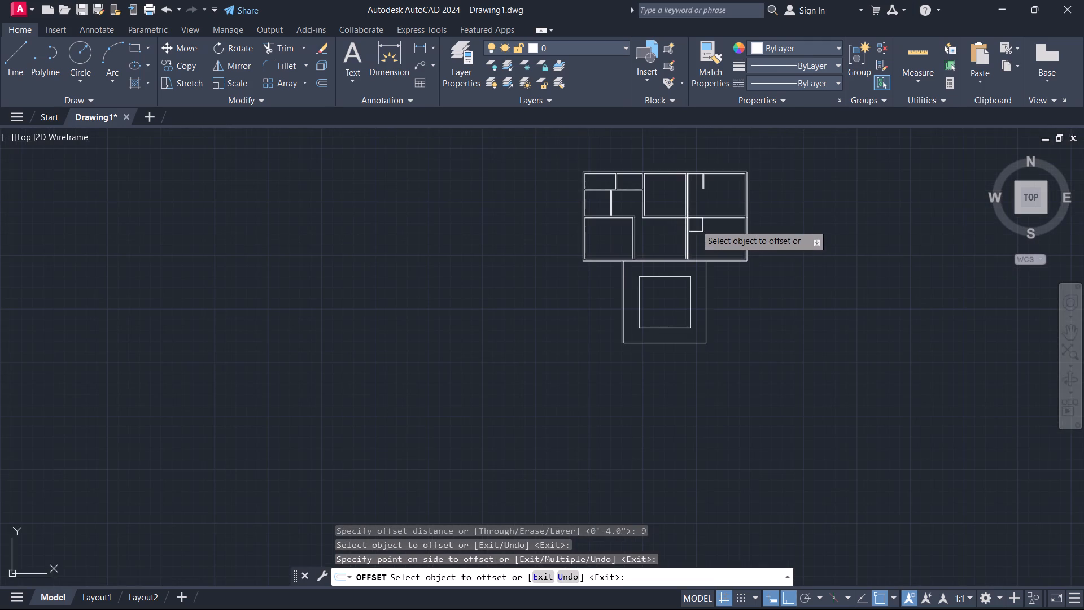
scroll(696, 225, "up", 1)
scroll(680, 316, "up", 1)
left_click(732, 363)
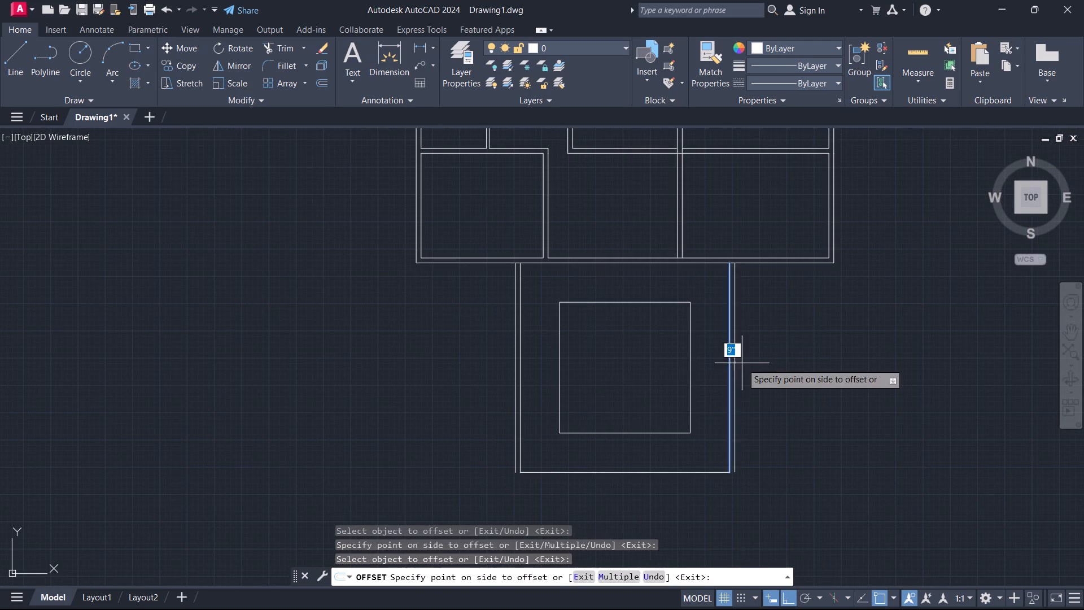
left_click(754, 361)
key("Escape")
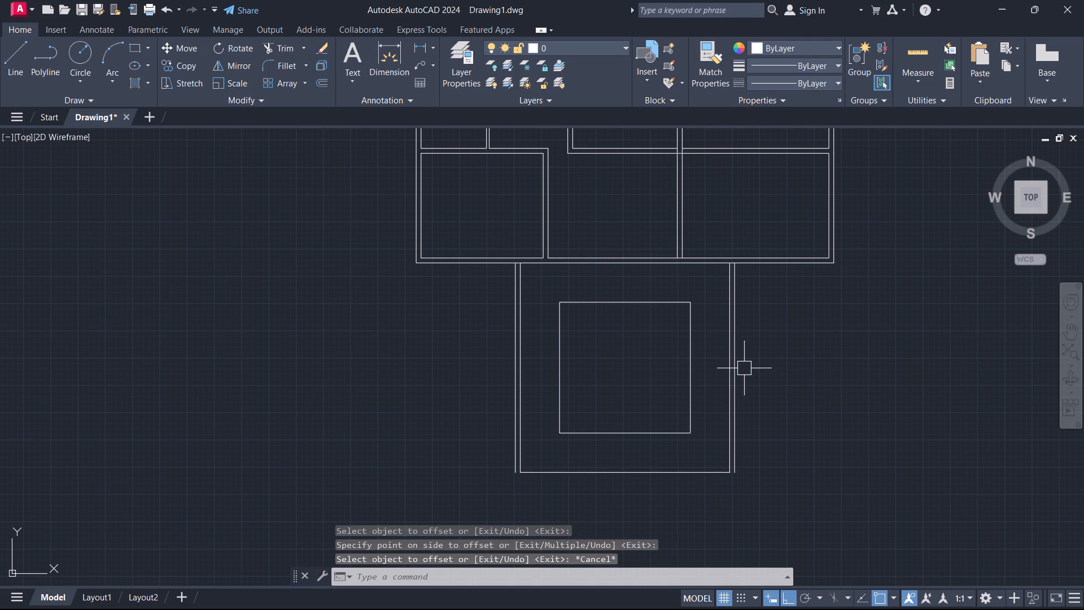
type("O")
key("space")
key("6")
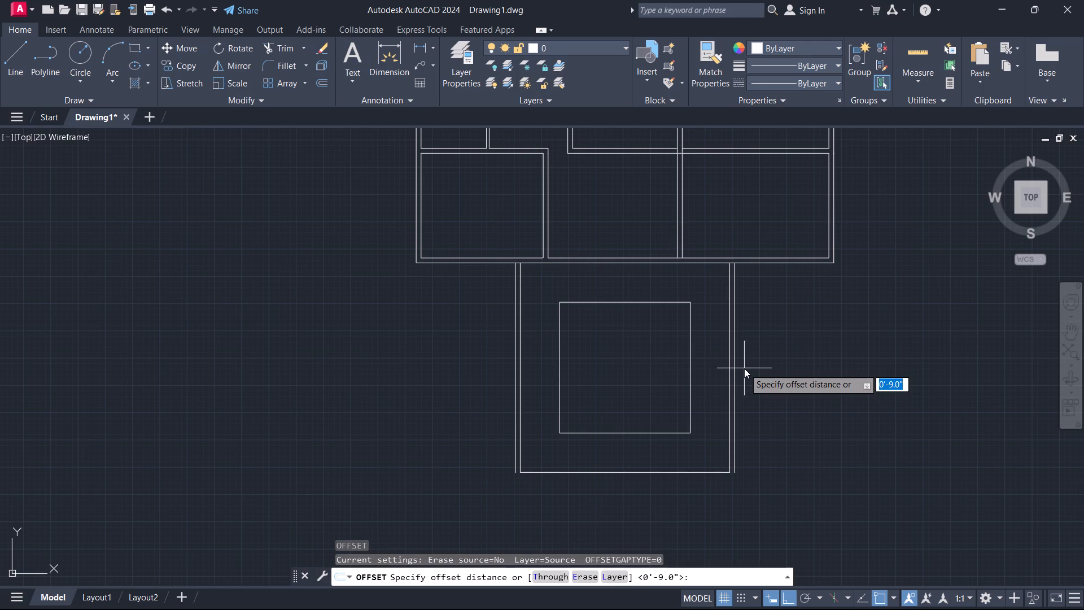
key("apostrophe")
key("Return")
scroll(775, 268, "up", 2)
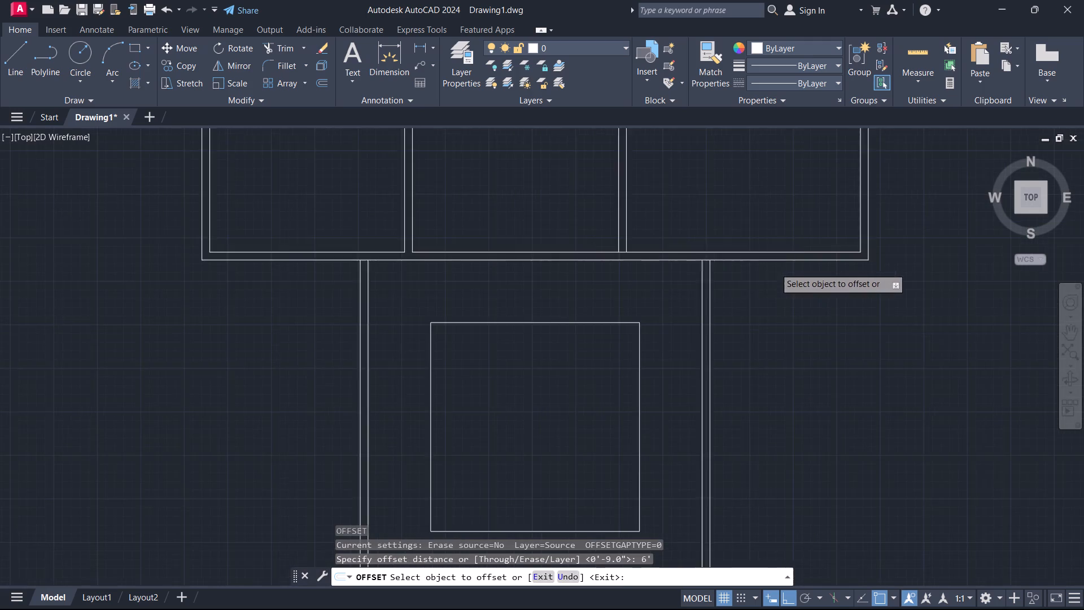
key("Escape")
Trim the main block's bottom outer wall line between the two lines of the extension's right side wall.
key("t")
key("r")
key("space")
scroll(676, 275, "up", 2)
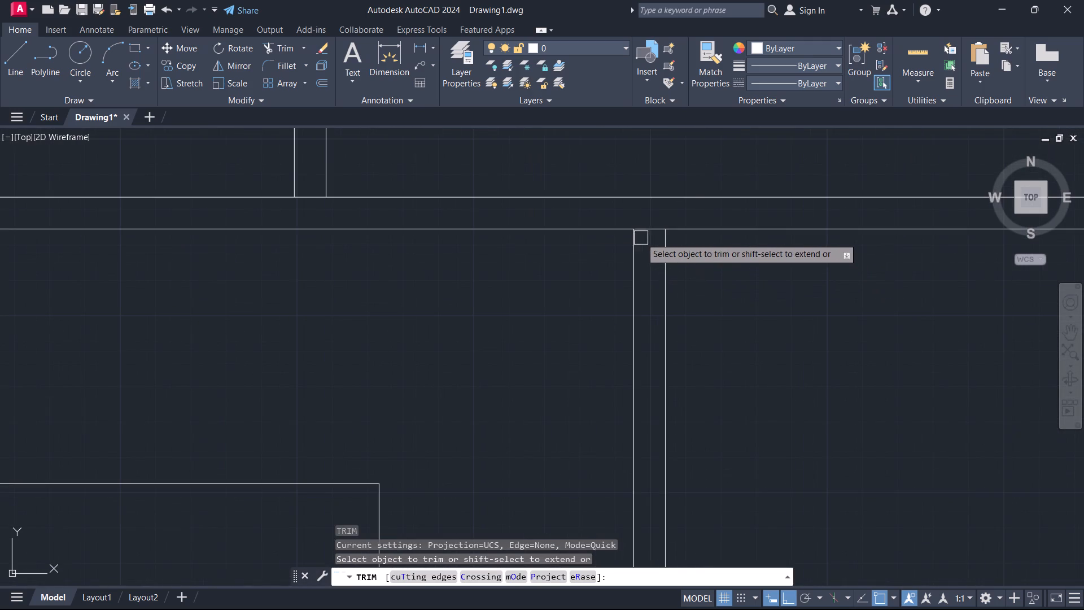
left_click(645, 228)
key("Escape")
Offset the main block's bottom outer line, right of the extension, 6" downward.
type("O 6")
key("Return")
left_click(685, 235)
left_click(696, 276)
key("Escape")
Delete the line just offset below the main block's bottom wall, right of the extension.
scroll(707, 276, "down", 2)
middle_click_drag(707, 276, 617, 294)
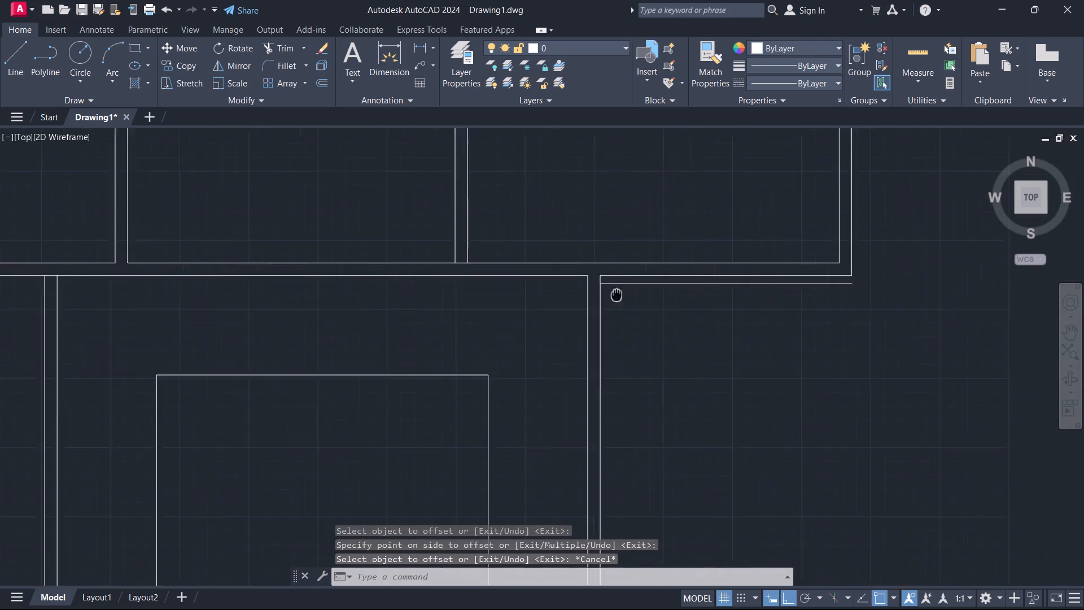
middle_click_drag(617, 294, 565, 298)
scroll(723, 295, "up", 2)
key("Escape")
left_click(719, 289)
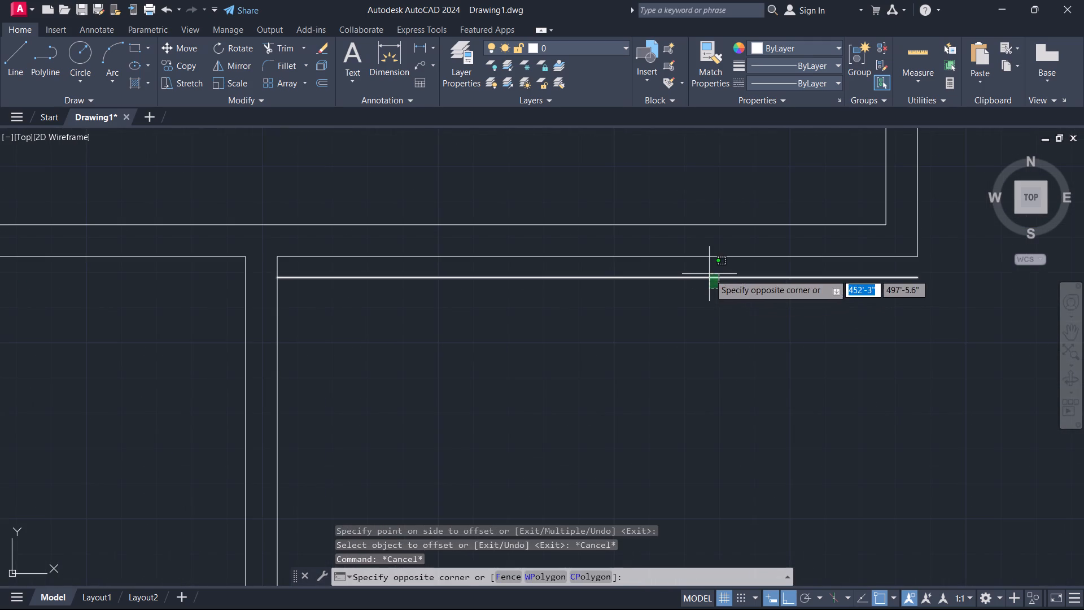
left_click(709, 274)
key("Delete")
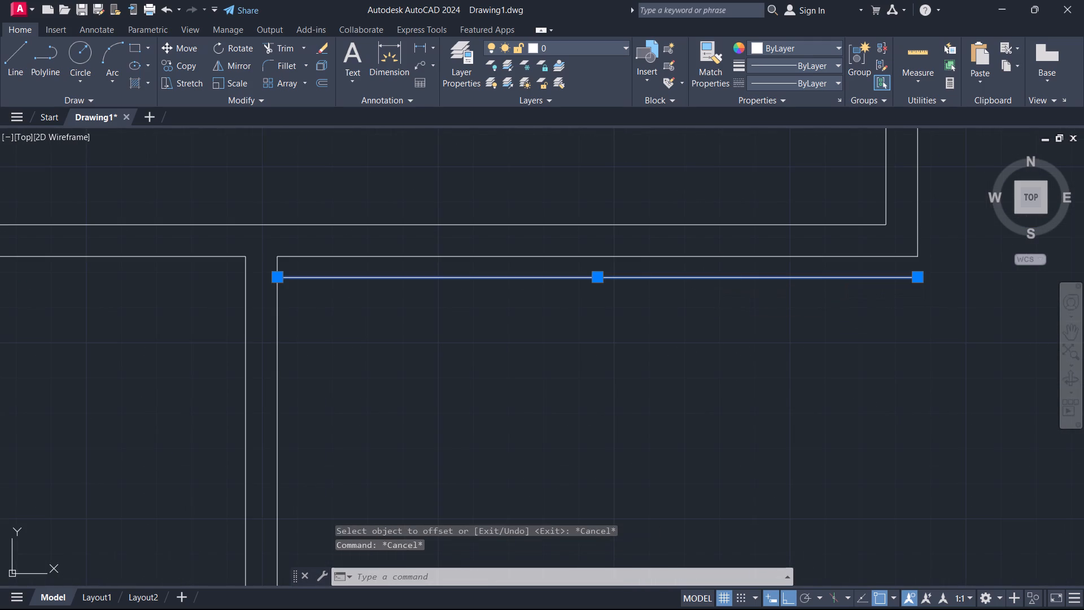
Offset the main block's bottom outer line, right of the extension, 6' downward.
type("O")
key("space")
key("6")
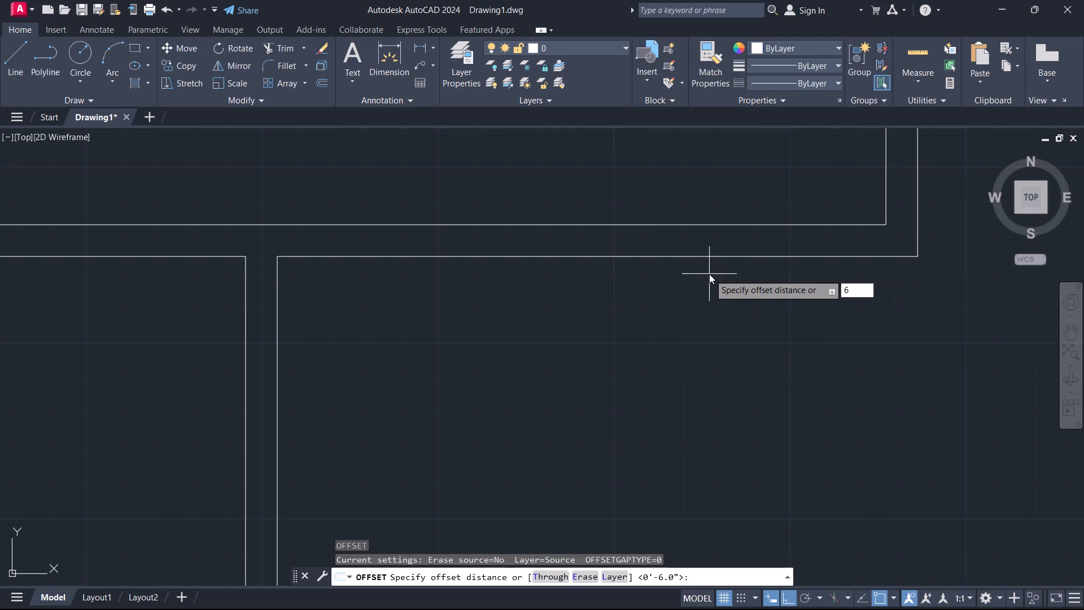
key("apostrophe")
key("Return")
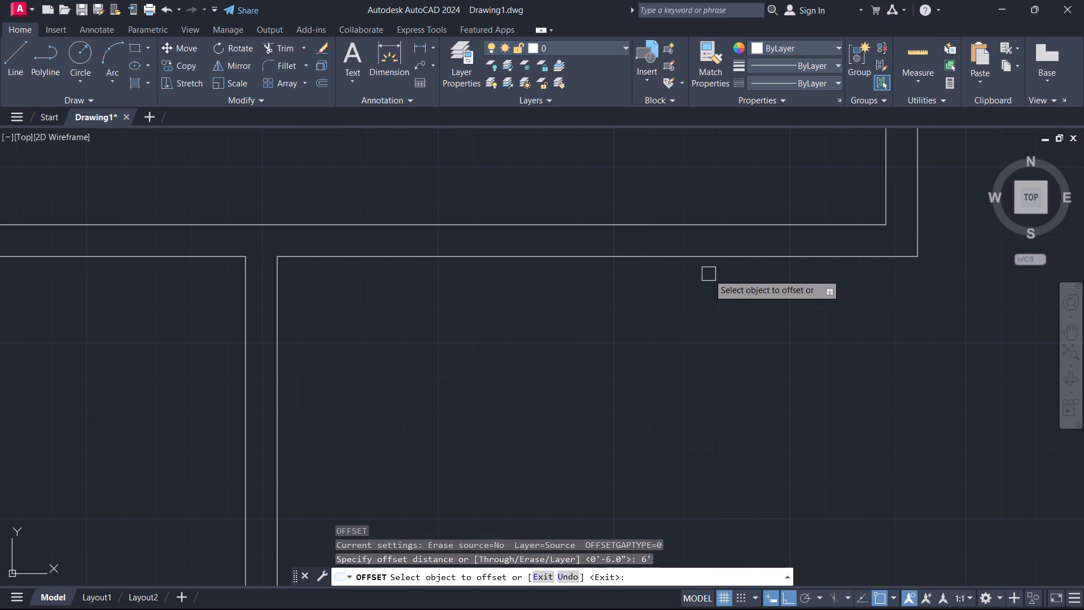
left_click(717, 262)
left_click(716, 295)
key("Escape")
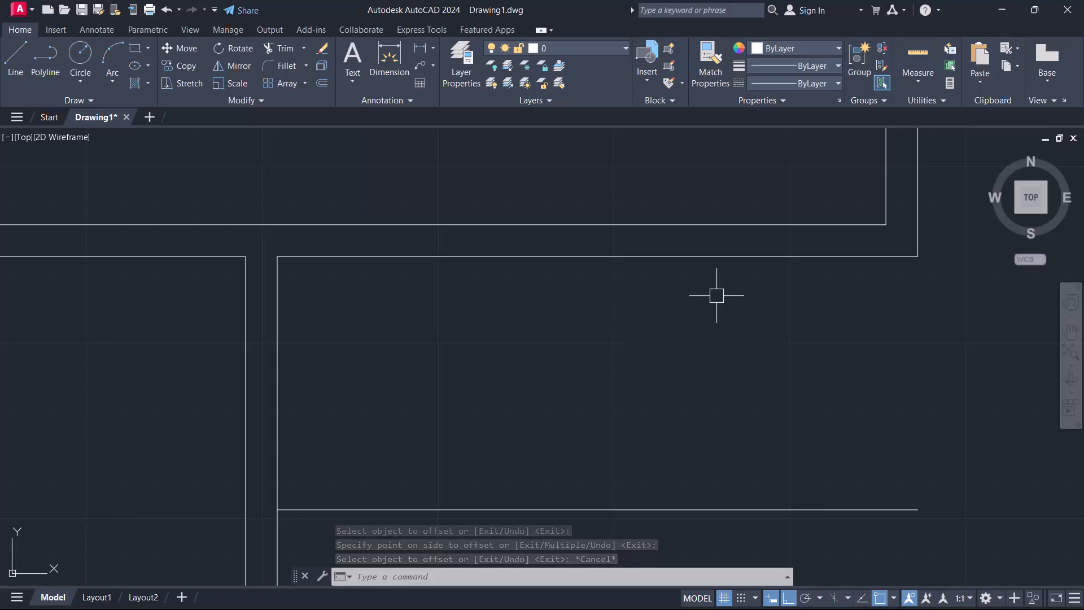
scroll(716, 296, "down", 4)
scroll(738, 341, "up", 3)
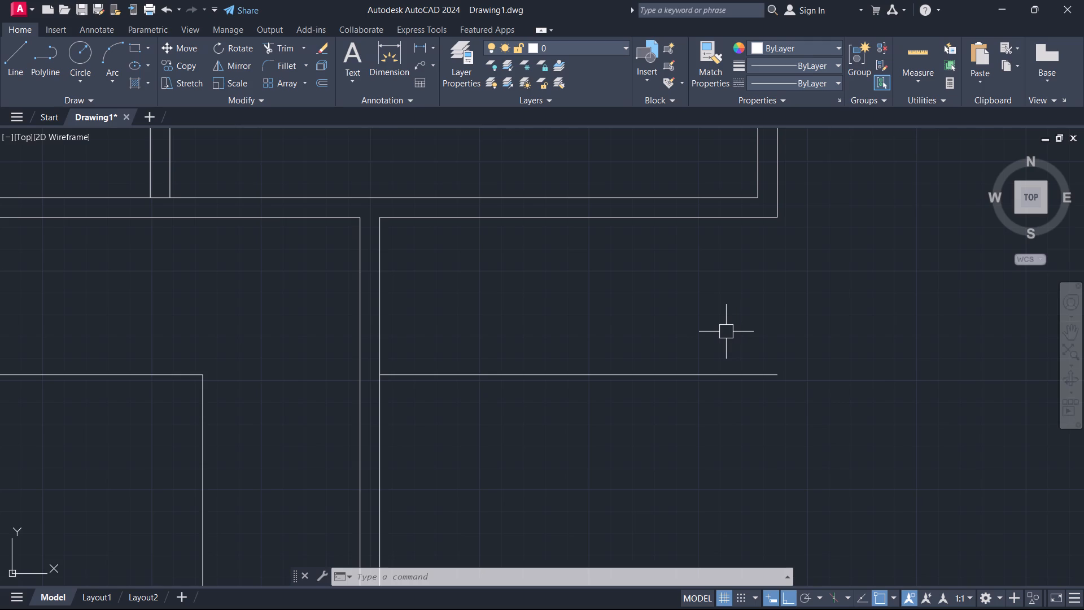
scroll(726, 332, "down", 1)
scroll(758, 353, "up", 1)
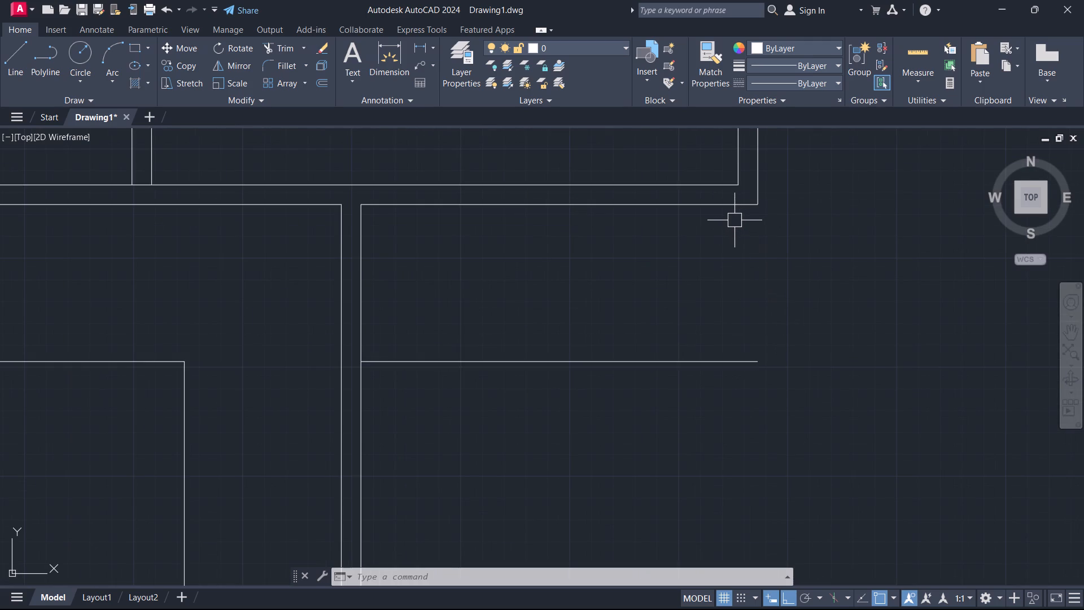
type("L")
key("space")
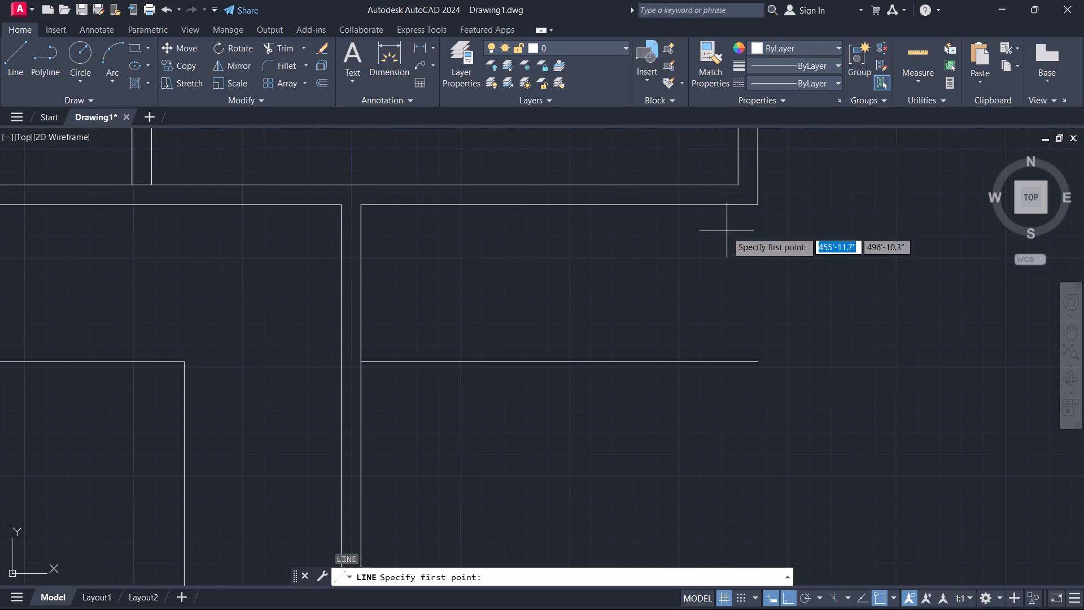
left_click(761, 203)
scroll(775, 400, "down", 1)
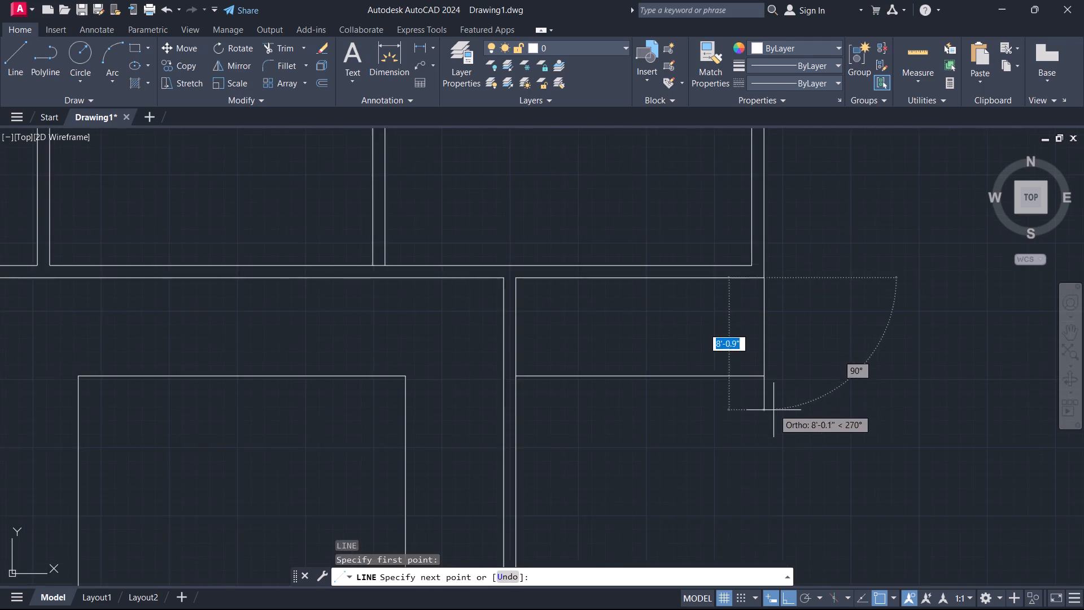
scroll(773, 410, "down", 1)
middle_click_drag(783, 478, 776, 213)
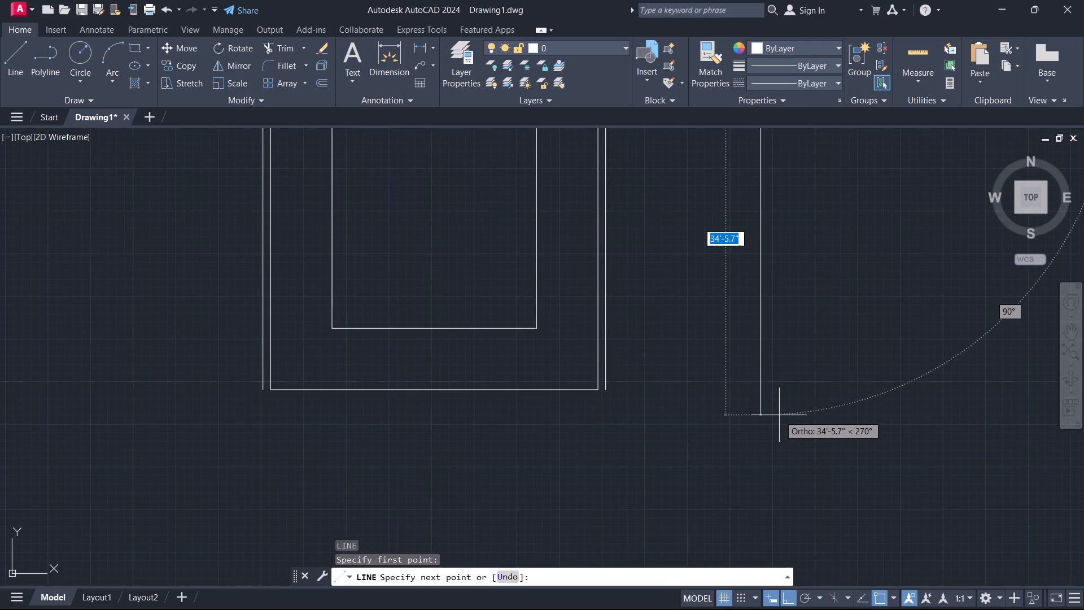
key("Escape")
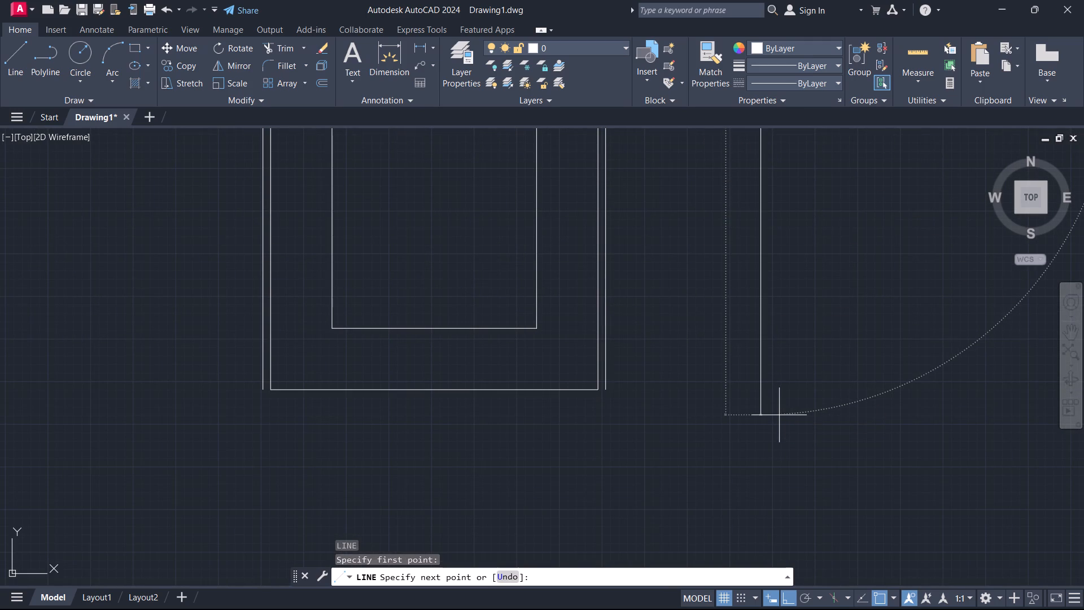
Offset the horizontal line right of the extension 5" downward to form a partition wall.
middle_click_drag(748, 321, 744, 506)
middle_click_drag(710, 412, 718, 390)
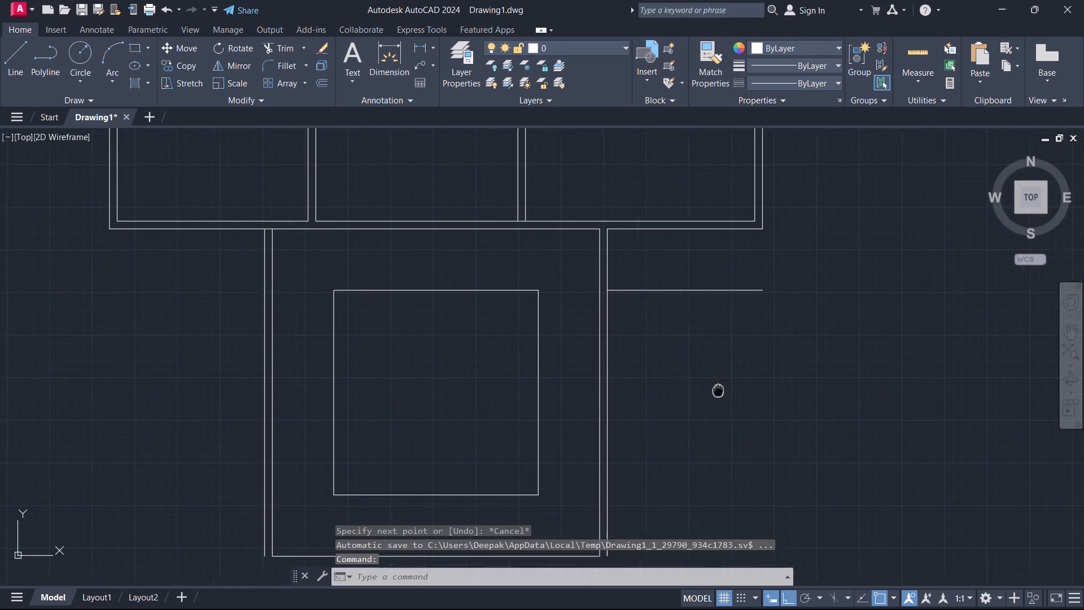
middle_click_drag(718, 390, 736, 372)
key("o")
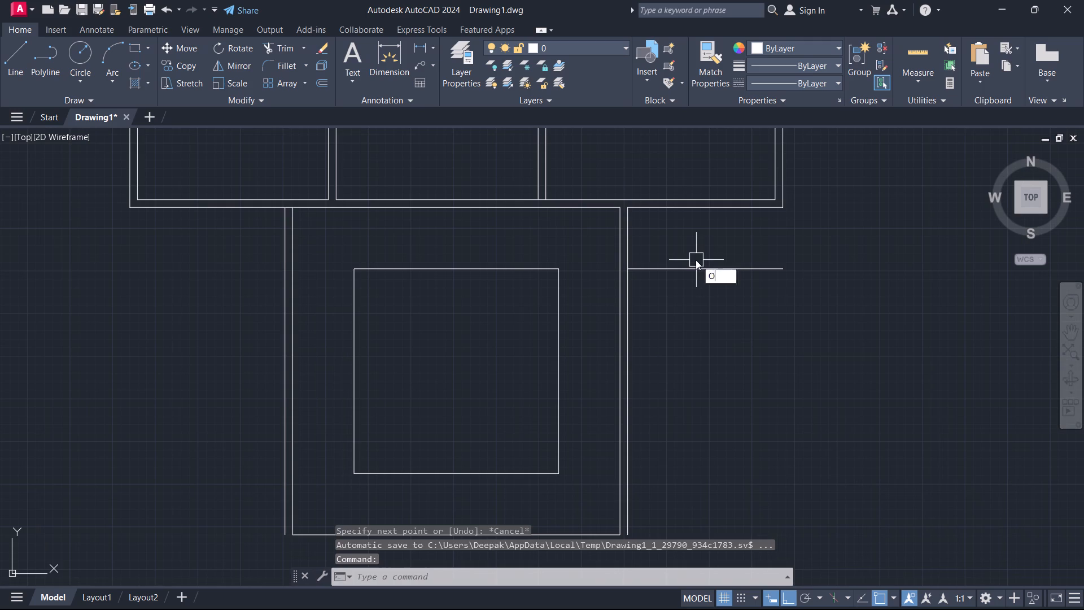
key("space")
key("5")
key("Return")
left_click(690, 276)
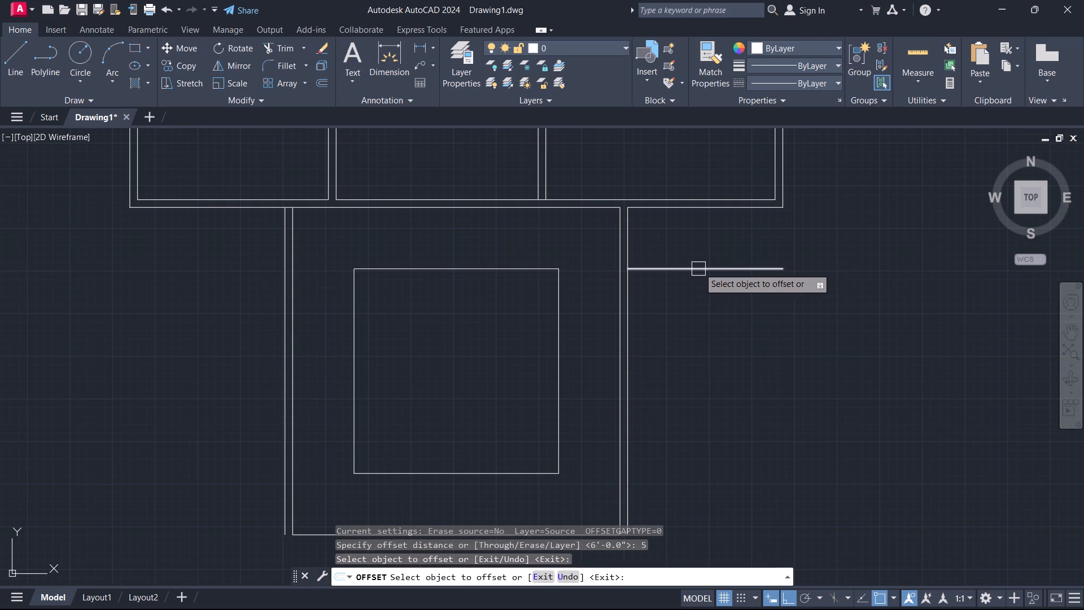
left_click_drag(699, 268, 705, 277)
left_click(727, 367)
key("Escape")
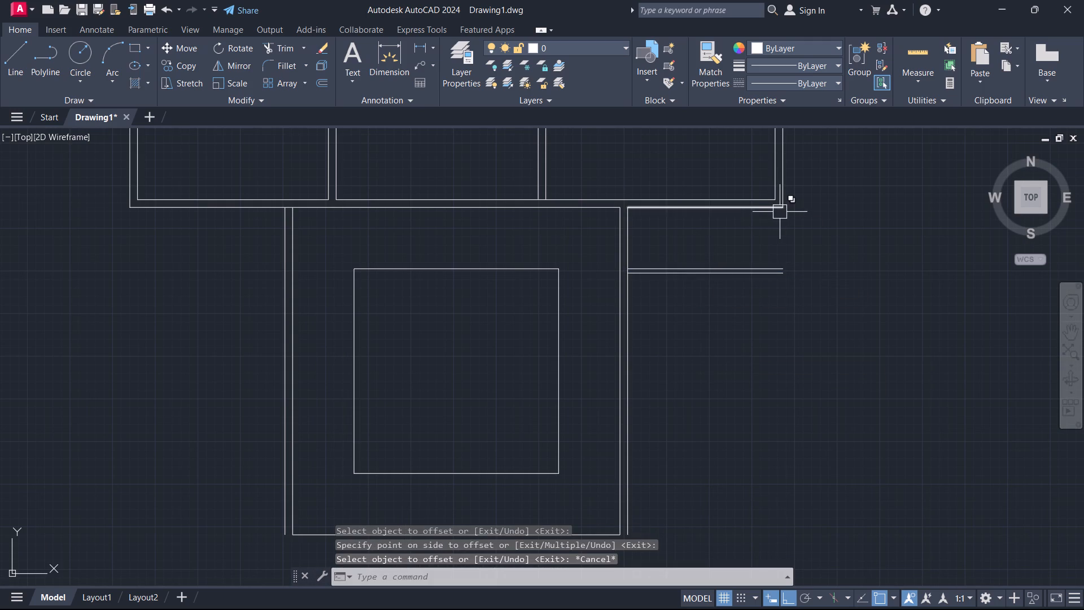
Draw a long vertical line straight down from the main block's bottom-right outer corner, extending well below the extension.
key("l")
key("space")
left_click(784, 208)
scroll(767, 416, "down", 2)
middle_click_drag(766, 417, 770, 212)
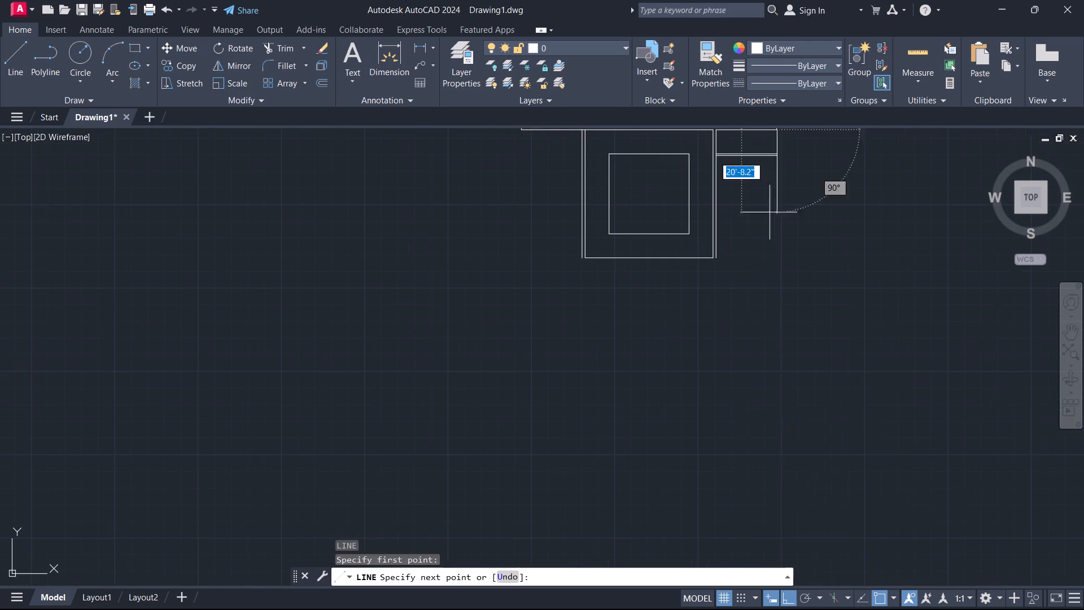
left_click(820, 541)
key("Escape")
Draw a long vertical line straight down from the main block's bottom-left outer corner, extending well below the extension.
middle_click_drag(718, 303, 671, 548)
key("space")
scroll(458, 385, "up", 1)
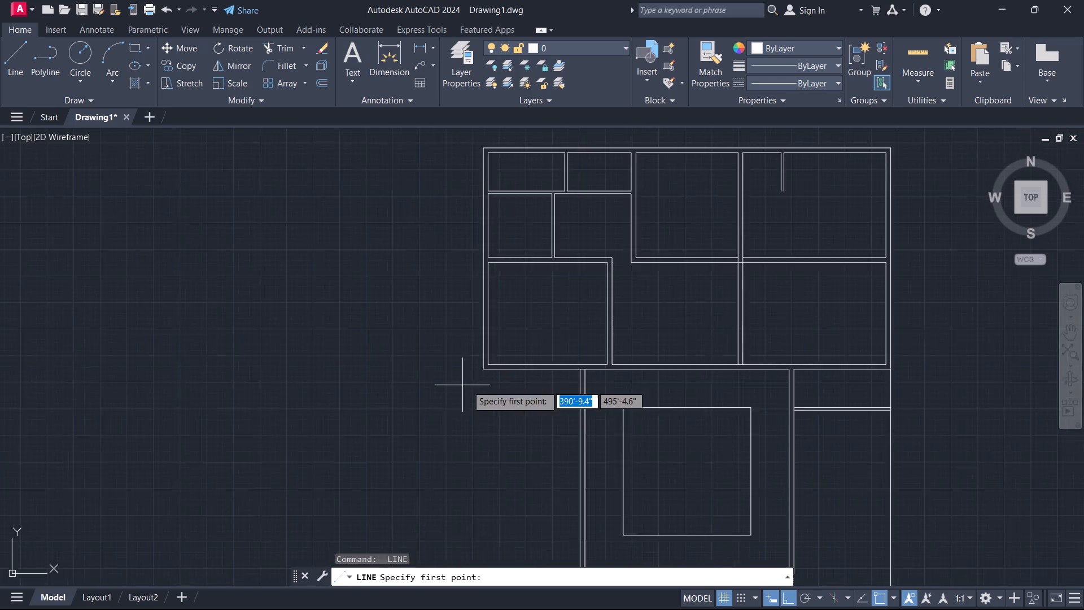
scroll(467, 385, "up", 1)
left_click(486, 362)
scroll(469, 543, "down", 2)
middle_click_drag(459, 503, 489, 157)
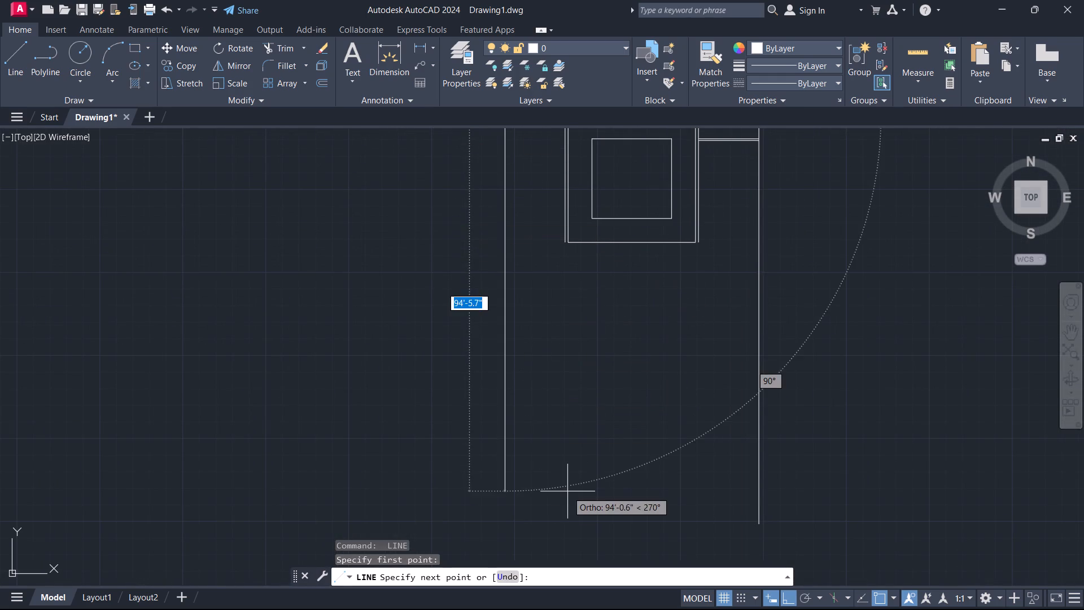
left_click(561, 473)
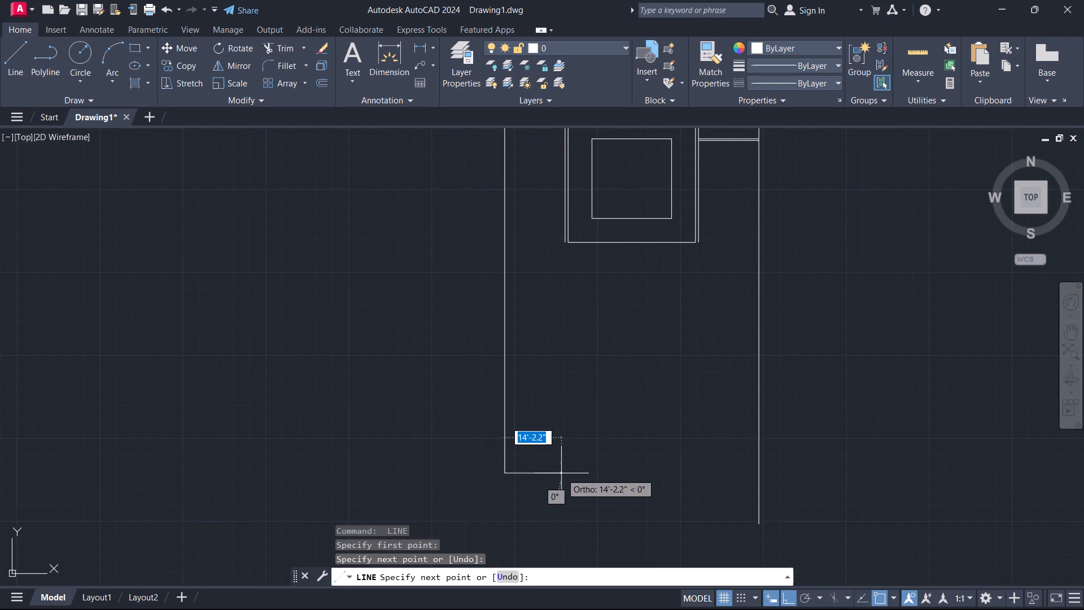
key("Escape")
Offset the extension's bottom line 9" downward to form its front wall.
middle_click_drag(702, 345, 781, 609)
scroll(750, 506, "up", 1)
middle_click_drag(750, 506, 782, 174)
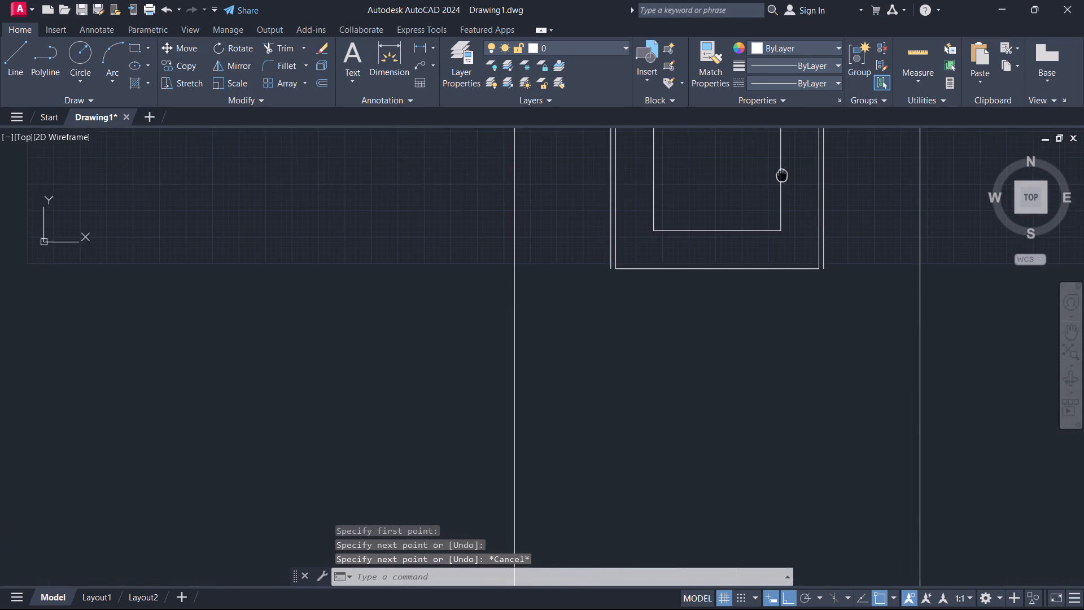
middle_click_drag(782, 174, 783, 171)
scroll(655, 228, "up", 1)
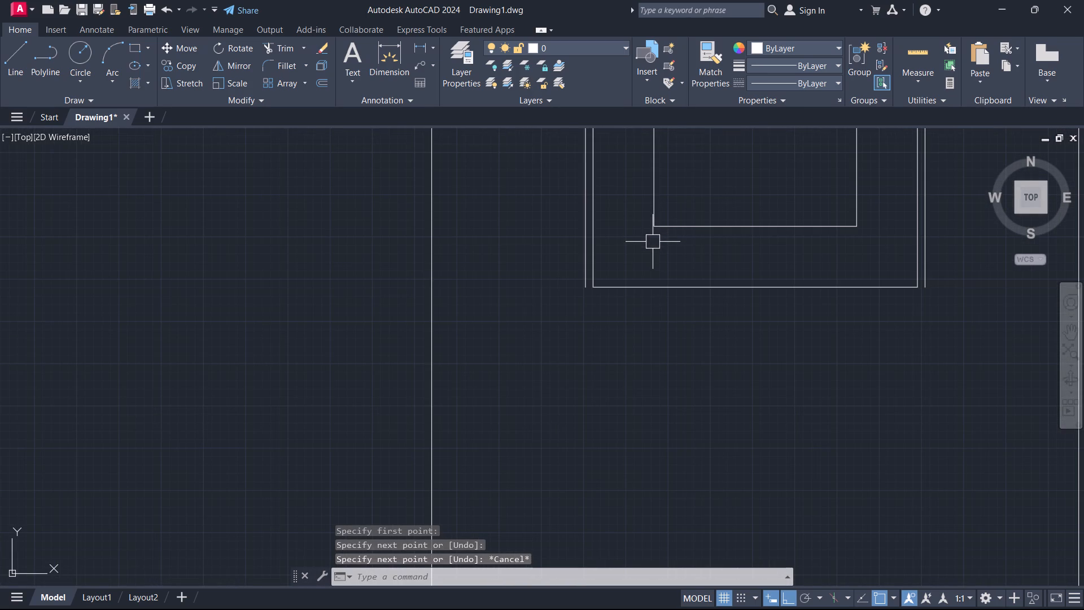
type("O")
key("space")
key("9")
key("Return")
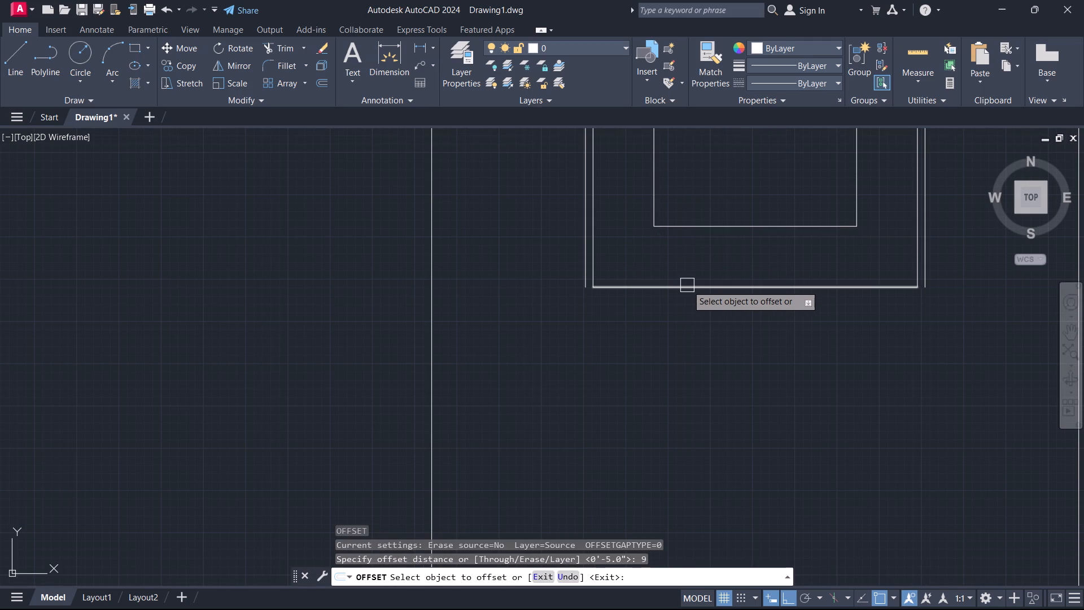
left_click(687, 285)
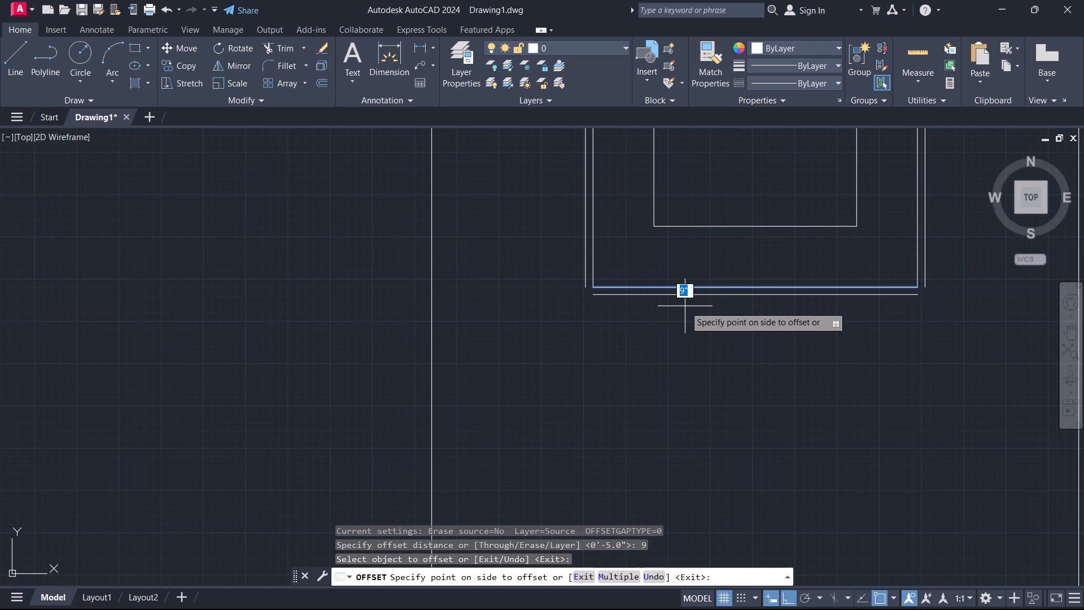
left_click(685, 306)
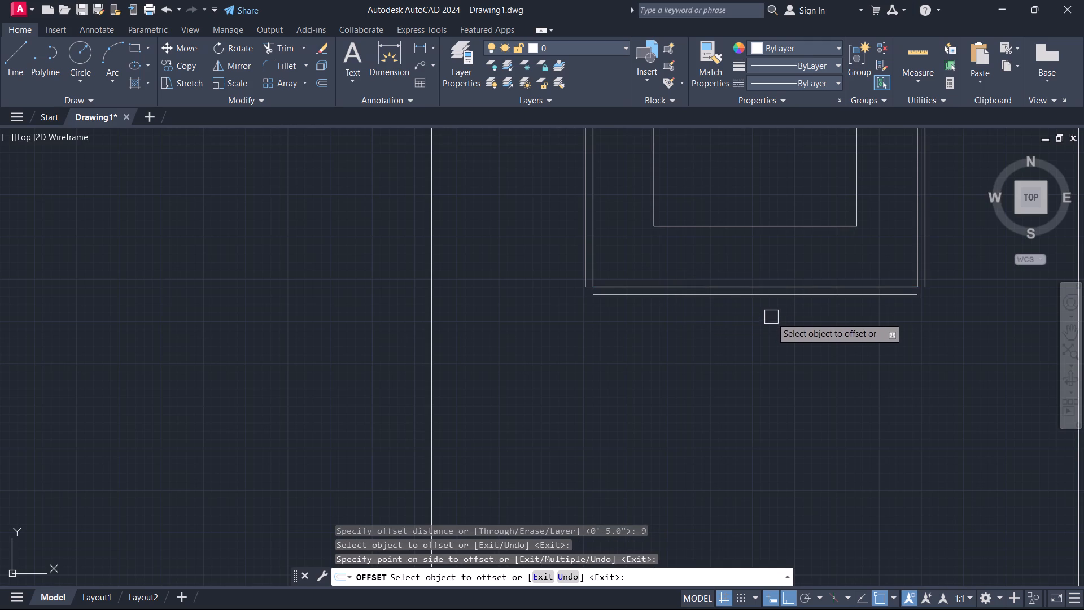
middle_click_drag(771, 326, 699, 469)
key("Escape")
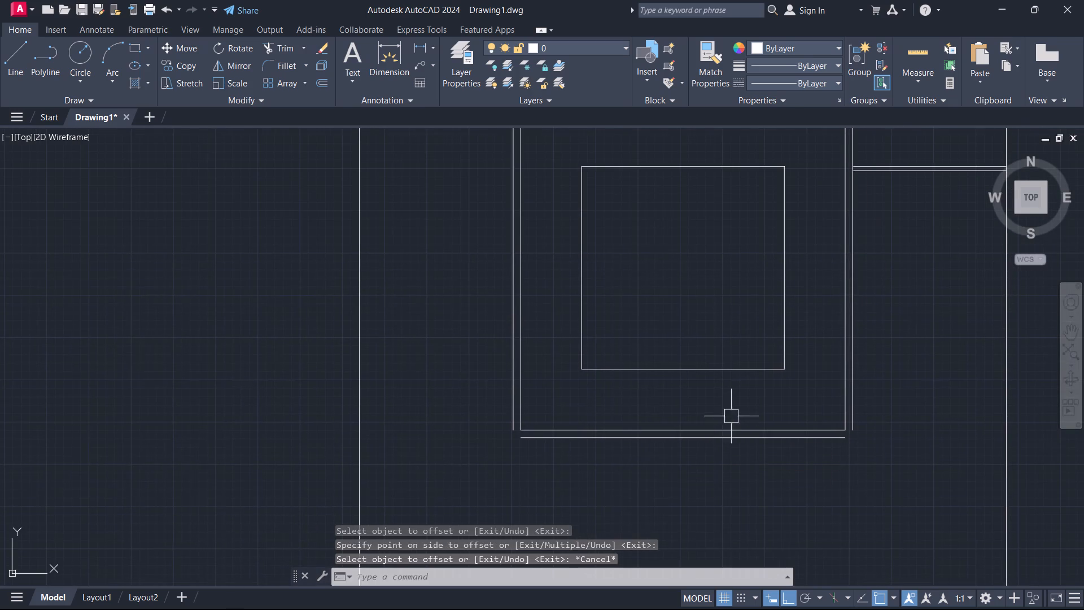
Offset the lower line of the 5" partition right of the extension 14' downward.
scroll(733, 416, "down", 2)
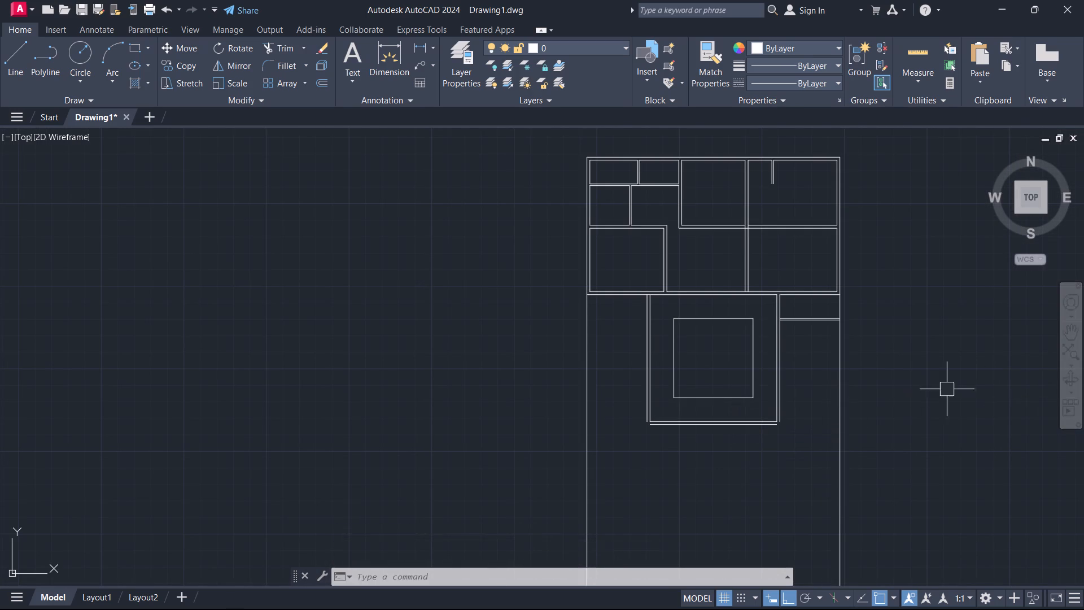
scroll(816, 363, "up", 1)
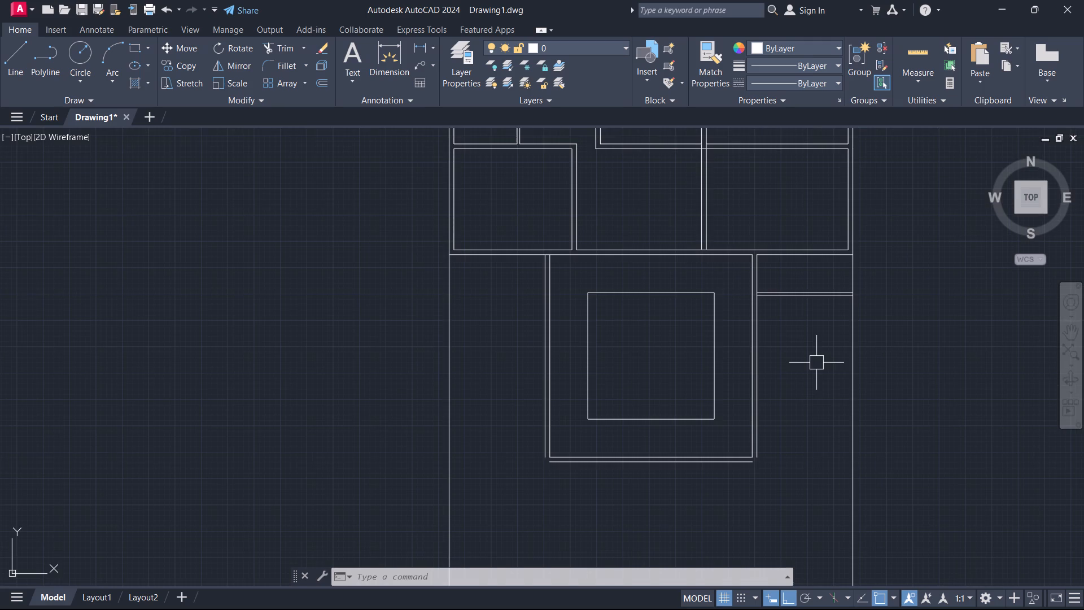
type("O")
key("space")
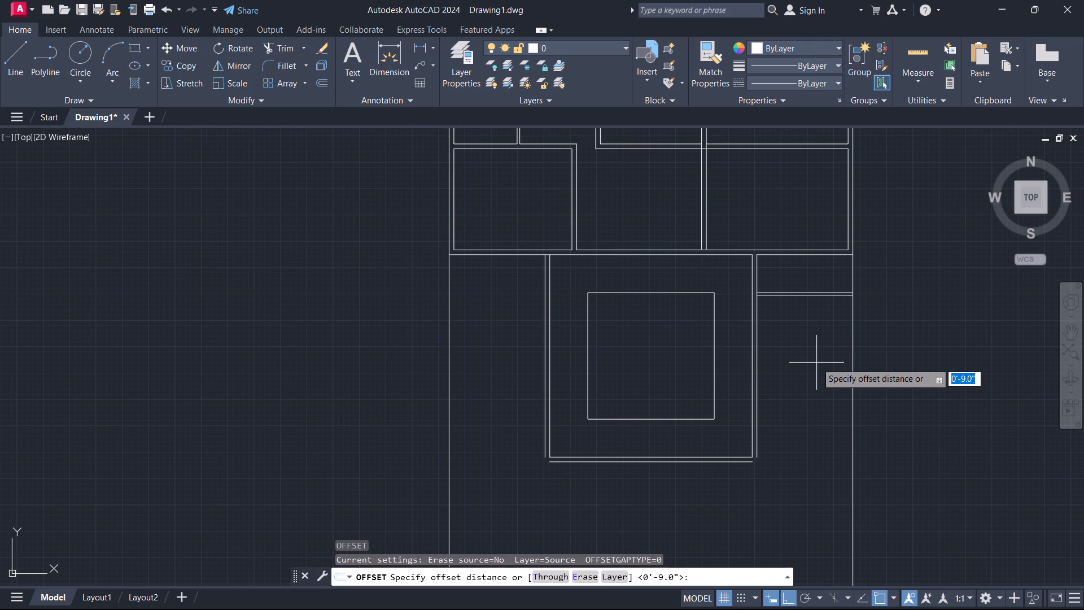
key("1")
key("4")
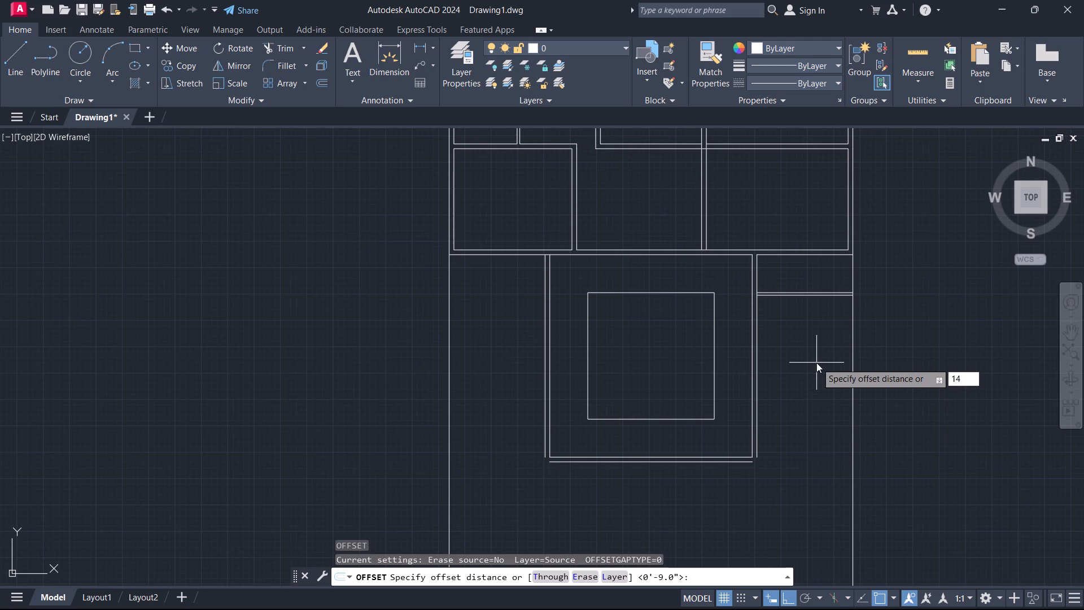
key("apostrophe")
key("Return")
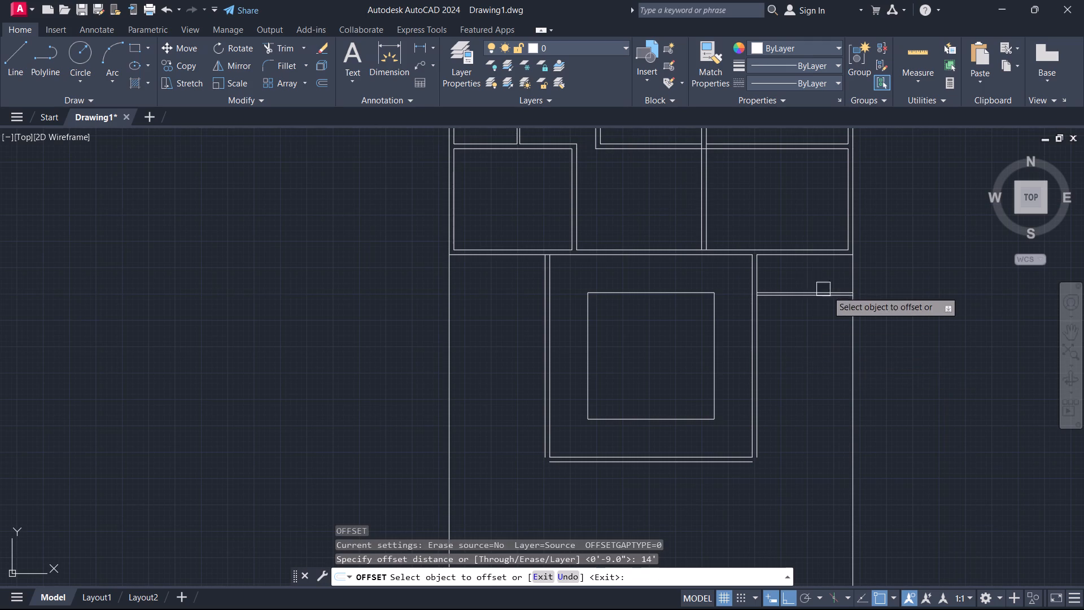
scroll(834, 295, "up", 2)
left_click(837, 297)
left_click(820, 376)
key("Escape")
Measure the width of the room right of the extension, from the extension wall across to the outer vertical line.
scroll(788, 442, "down", 2)
middle_click_drag(788, 442, 848, 380)
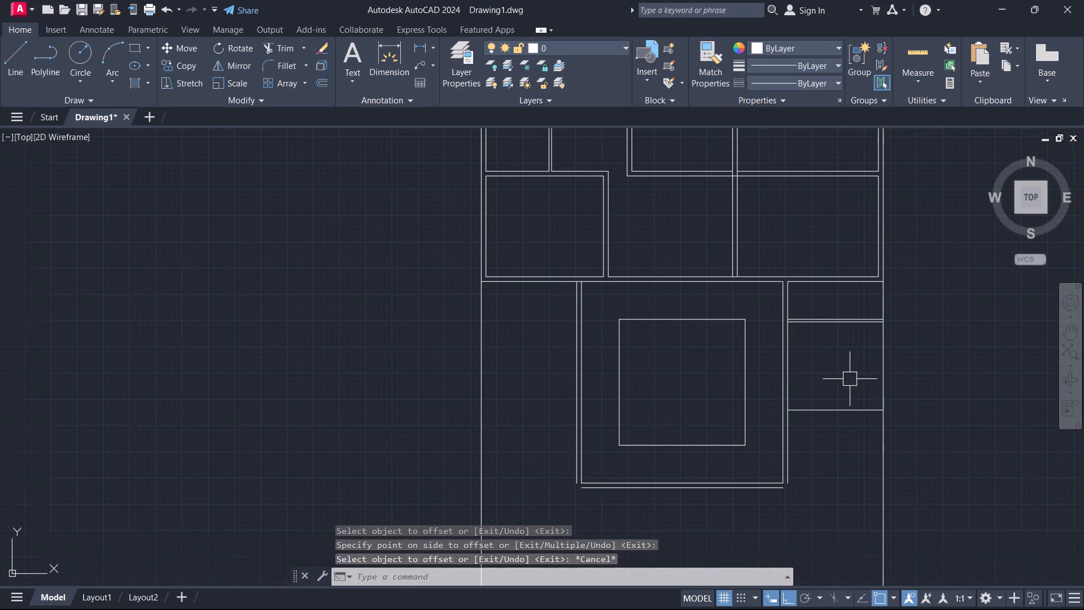
key("f")
key("Escape")
key("d")
type("I")
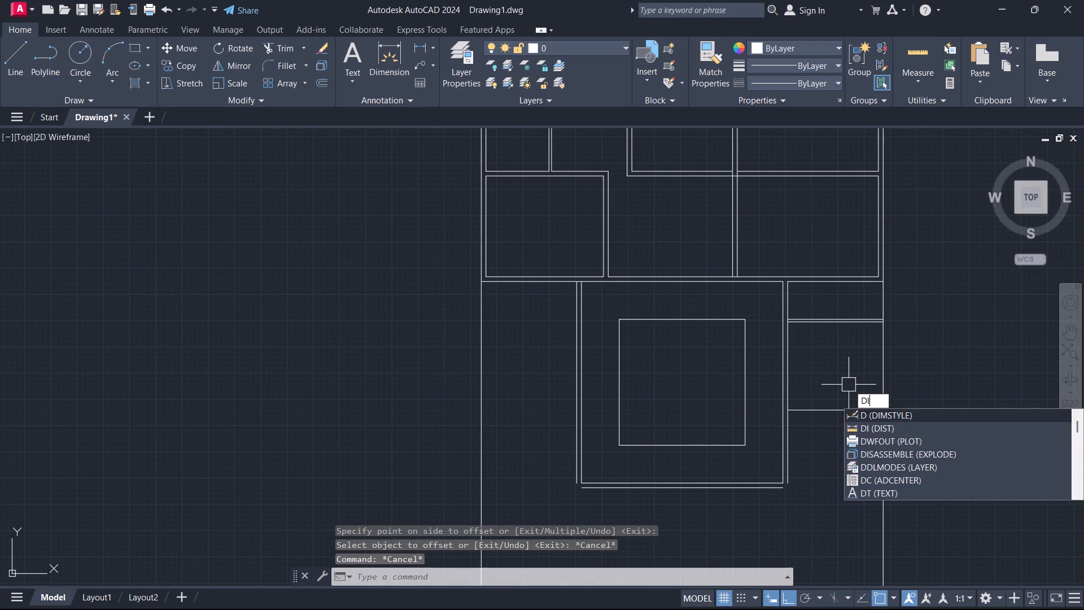
key("space")
left_click(790, 395)
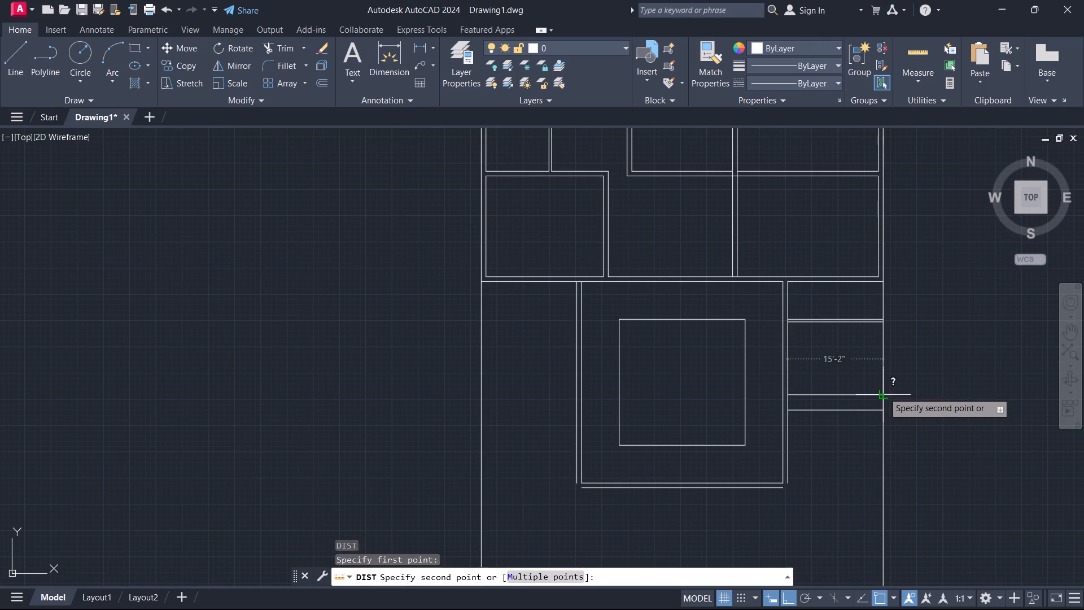
key("Escape")
Offset the long vertical line on the plan's right side 9" inward to form the outer wall's inner face.
scroll(874, 391, "up", 1)
type("O")
key("space")
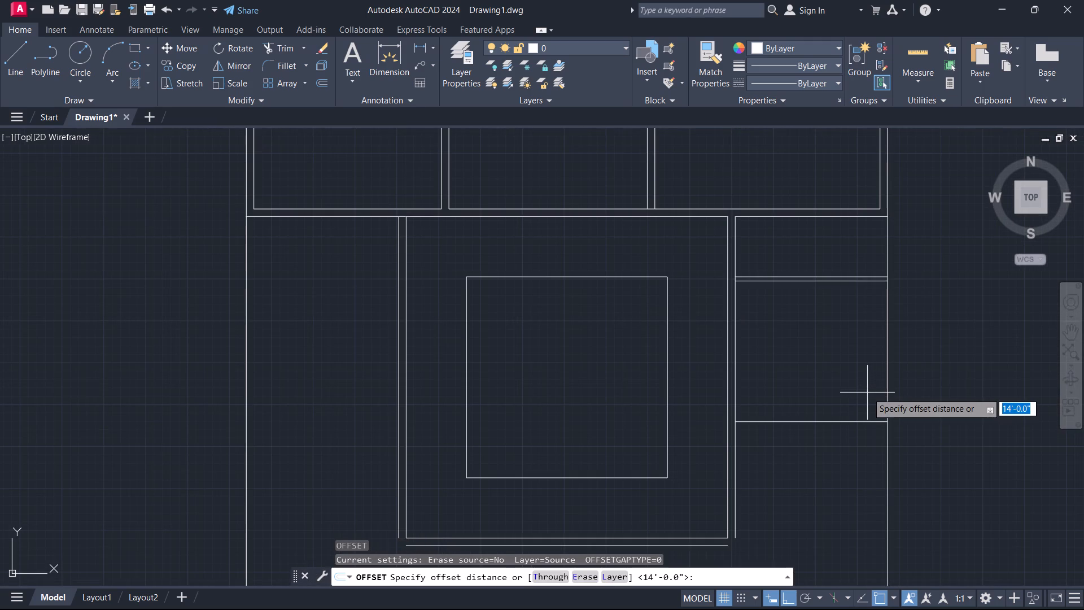
key("9")
key("Return")
left_click(881, 384)
left_click(846, 391)
key("Escape")
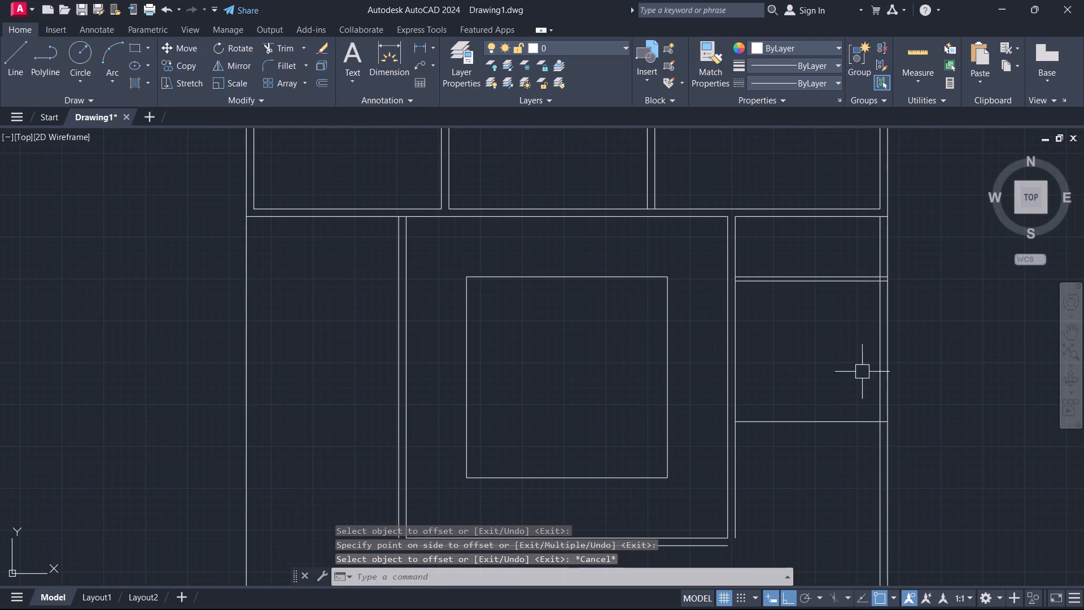
Trim the horizontal line ends inside the new right outer wall, and its inner line between the 5" partition's two lines.
key("t")
key("r")
key("space")
scroll(894, 379, "up", 3)
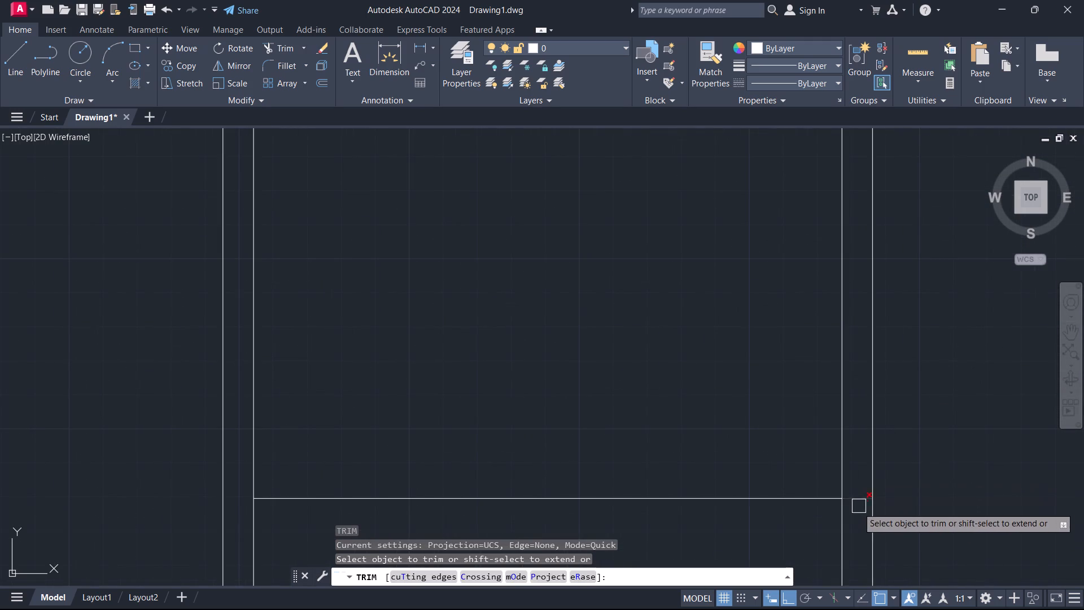
left_click(854, 513)
scroll(864, 430, "down", 1)
middle_click_drag(864, 430, 852, 609)
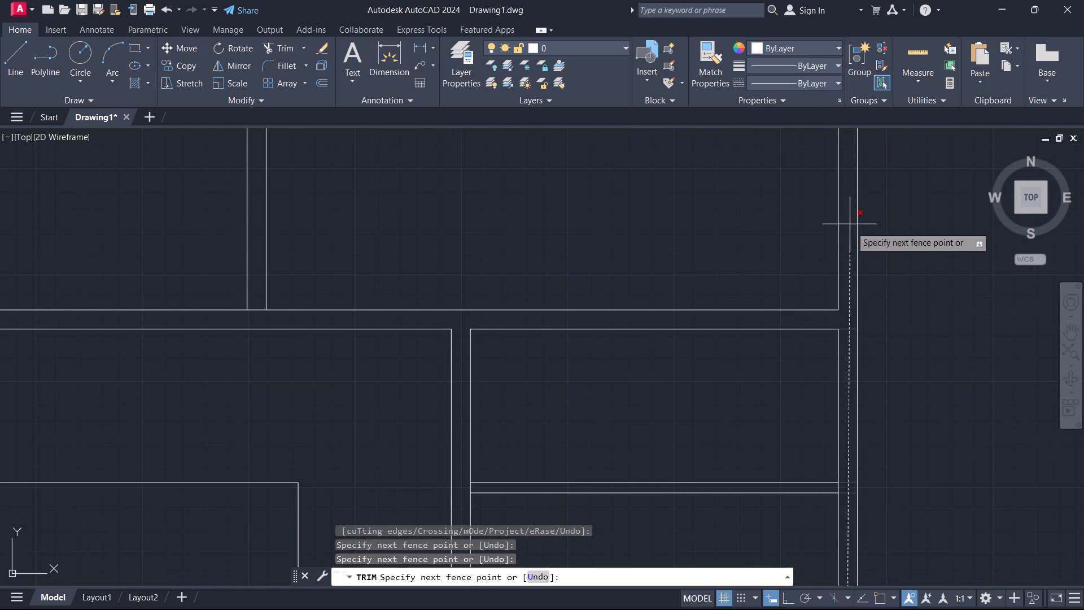
left_click(849, 235)
scroll(853, 464, "up", 1)
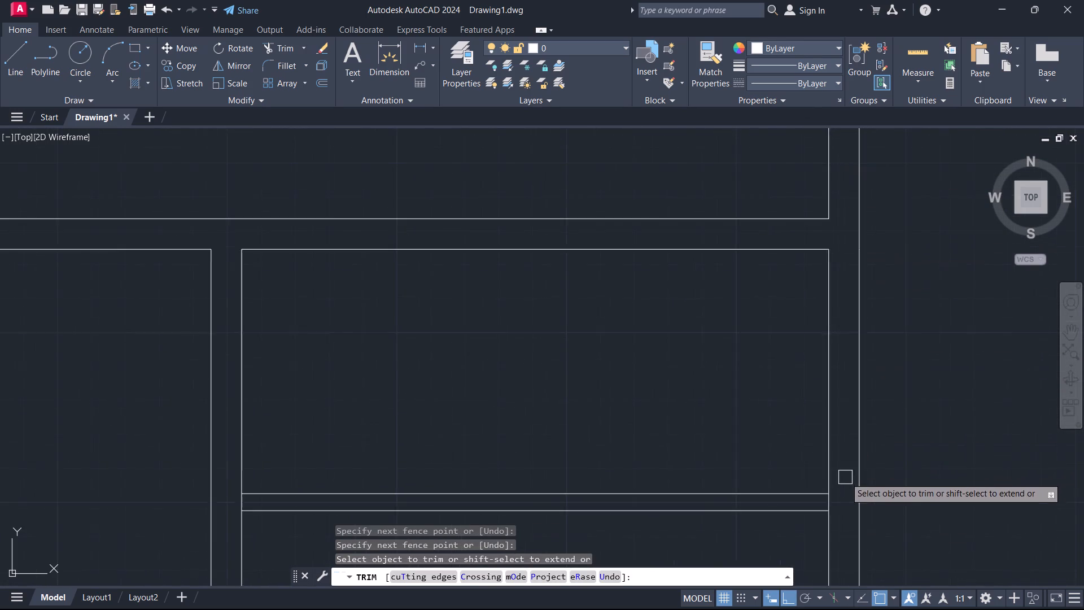
scroll(845, 477, "up", 1)
left_click(834, 518)
left_click(799, 514)
key("Escape")
Offset the lower line of the room right of the extension 9" downward to form its bottom wall.
scroll(809, 487, "down", 3)
middle_click_drag(808, 473, 881, 339)
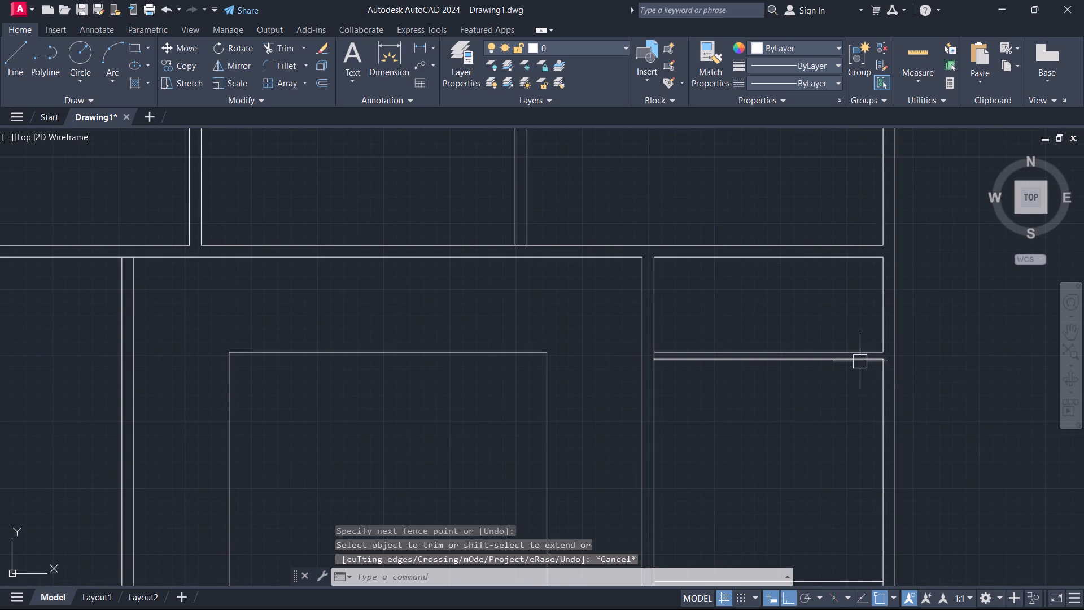
scroll(849, 365, "down", 1)
middle_click_drag(841, 424, 847, 354)
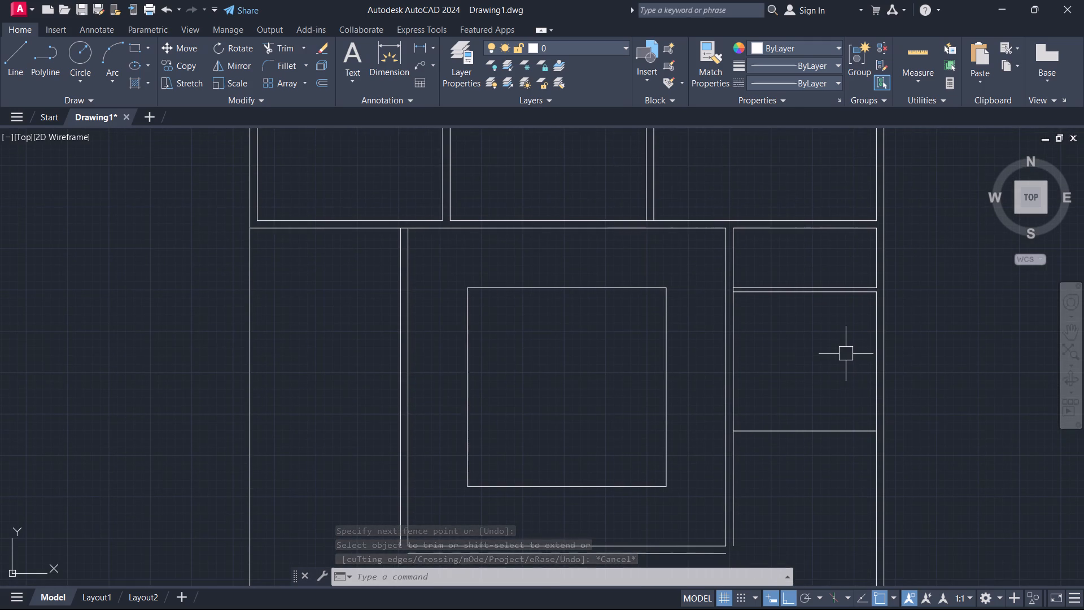
type("O")
key("space")
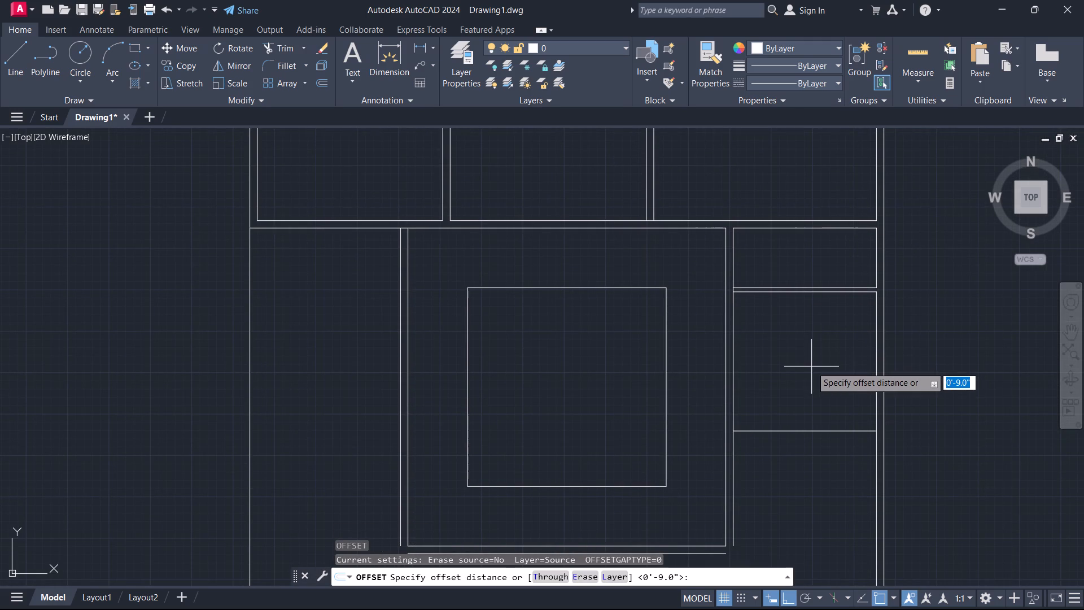
key("9")
key("Return")
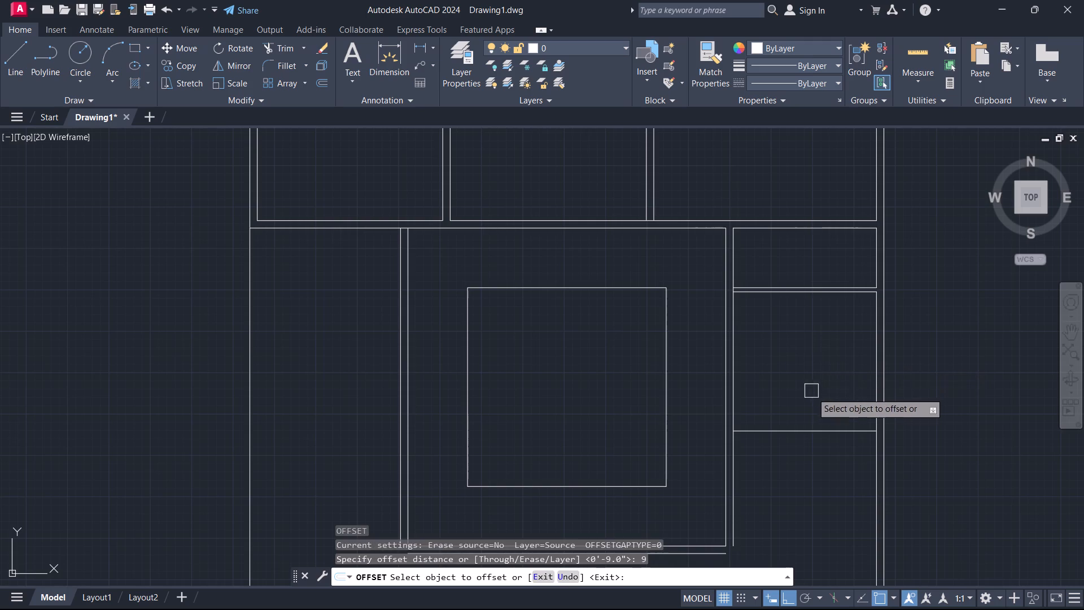
left_click(811, 431)
left_click(803, 472)
key("Escape")
Stretch the left ends of both bottom wall lines horizontally across the extension, past the plan's left outer line.
left_click(808, 463)
left_click(786, 424)
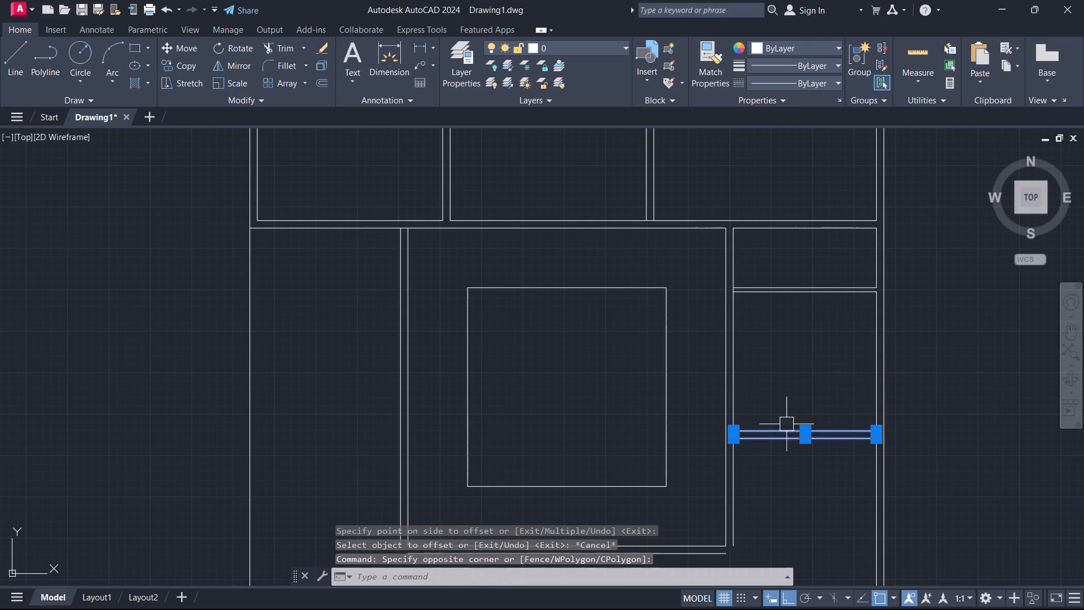
left_click(733, 444)
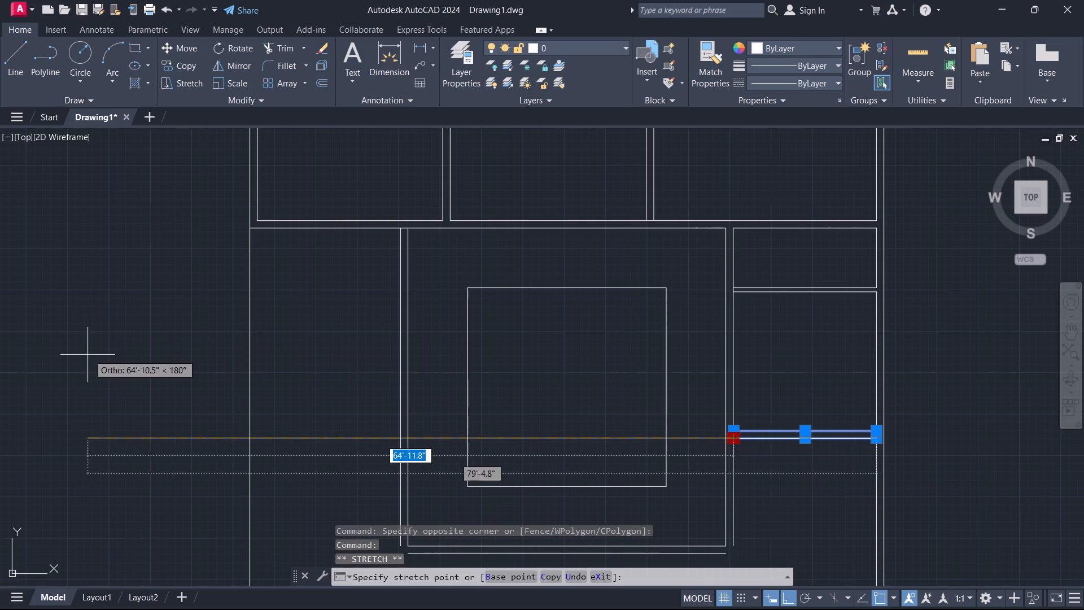
left_click(103, 365)
left_click(733, 425)
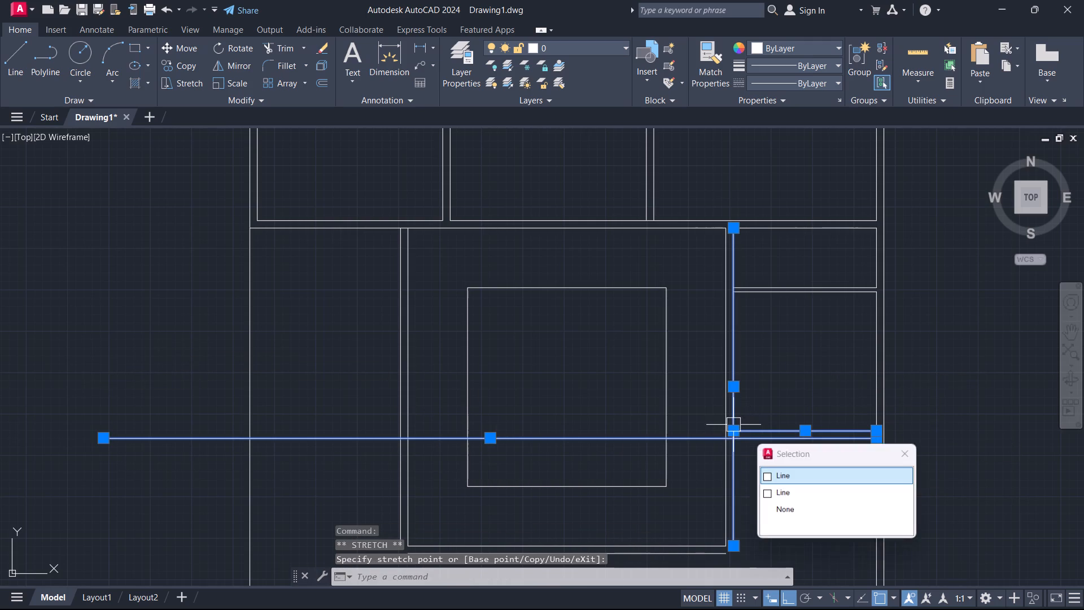
left_click(729, 432)
left_click(15, 326)
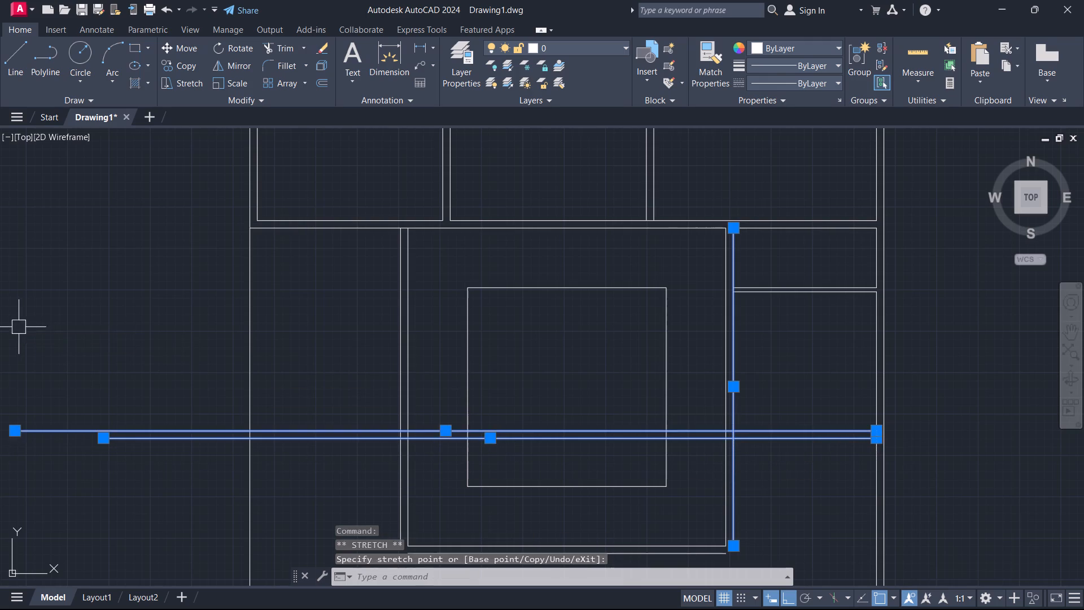
key("Escape")
Trim the two stretched lines out of the extension's right wall and its interior, including across the inner square.
scroll(707, 452, "up", 1)
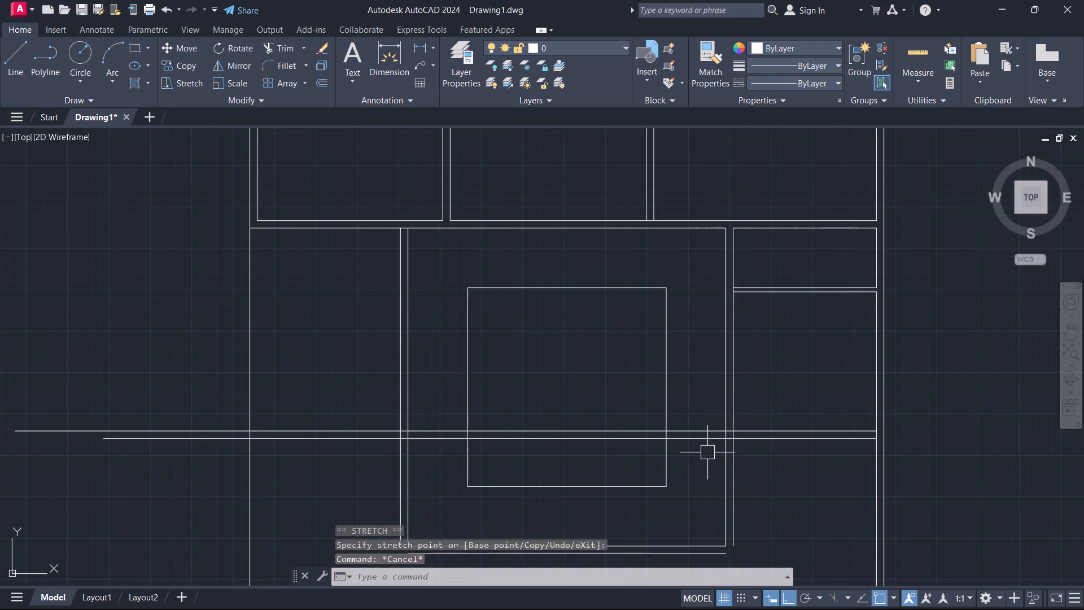
type("TR")
key("space")
scroll(735, 448, "up", 3)
left_click(754, 412)
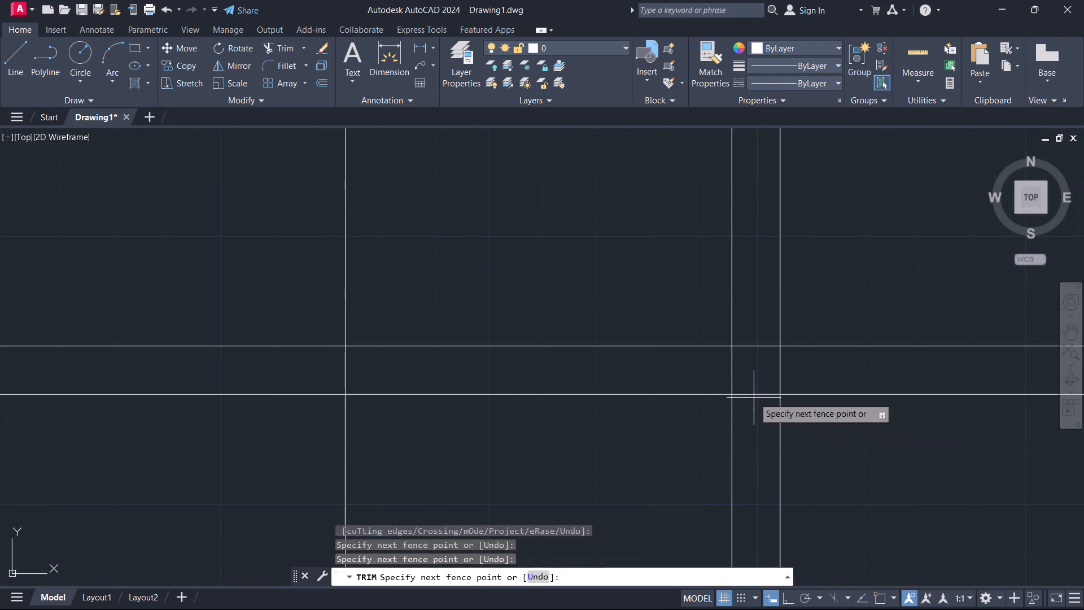
left_click(752, 339)
scroll(650, 397, "down", 2)
middle_click_drag(646, 399, 840, 386)
left_click_drag(803, 419, 800, 396)
left_click(801, 329)
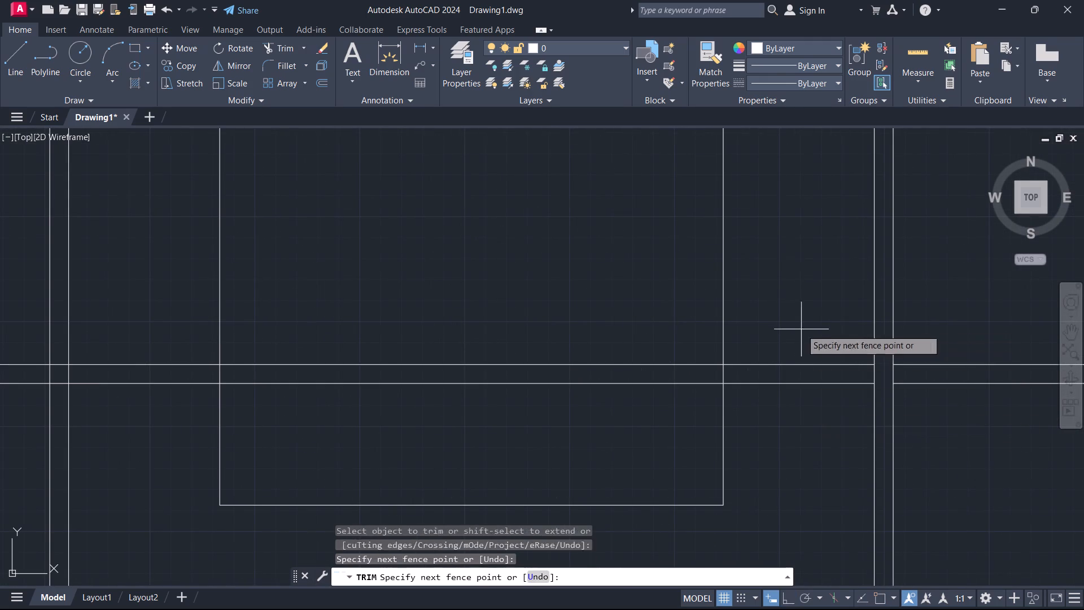
left_click(794, 411)
left_click_drag(604, 423, 556, 265)
left_click_drag(157, 406, 180, 166)
Trim the two lines inside the extension's left wall, and that wall's outer line between them.
scroll(178, 192, "down", 2)
middle_click_drag(389, 329, 981, 482)
scroll(670, 437, "up", 3)
scroll(827, 487, "up", 1)
left_click_drag(916, 496, 916, 491)
left_click(917, 434)
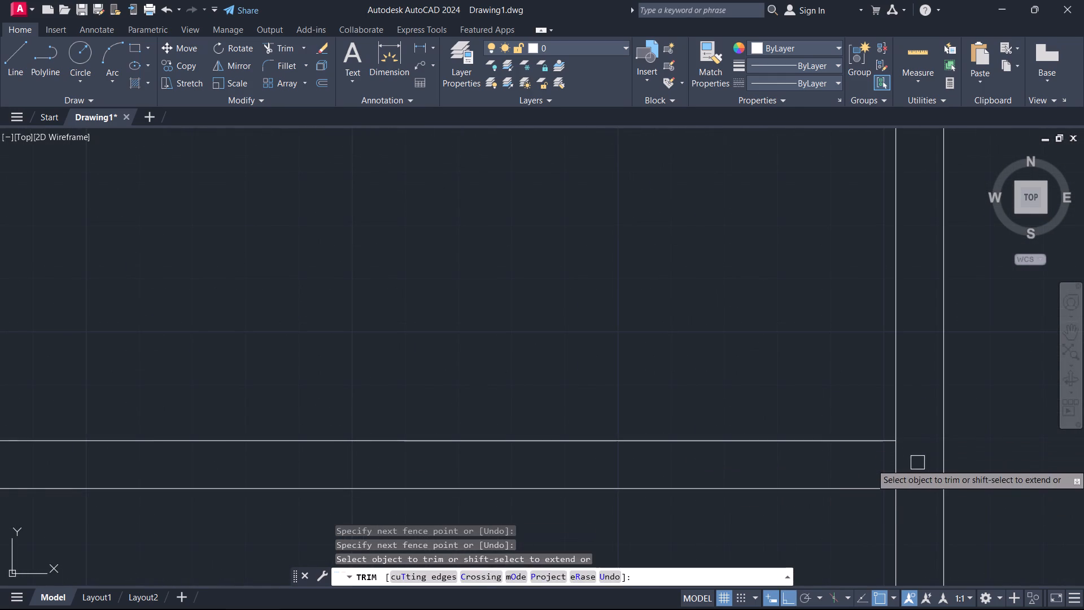
left_click(917, 464)
left_click(832, 465)
Trim the parts of the two horizontal wall lines that overhang beyond the plan's left outer line.
scroll(862, 465, "down", 2)
scroll(862, 463, "up", 3)
scroll(857, 459, "down", 2)
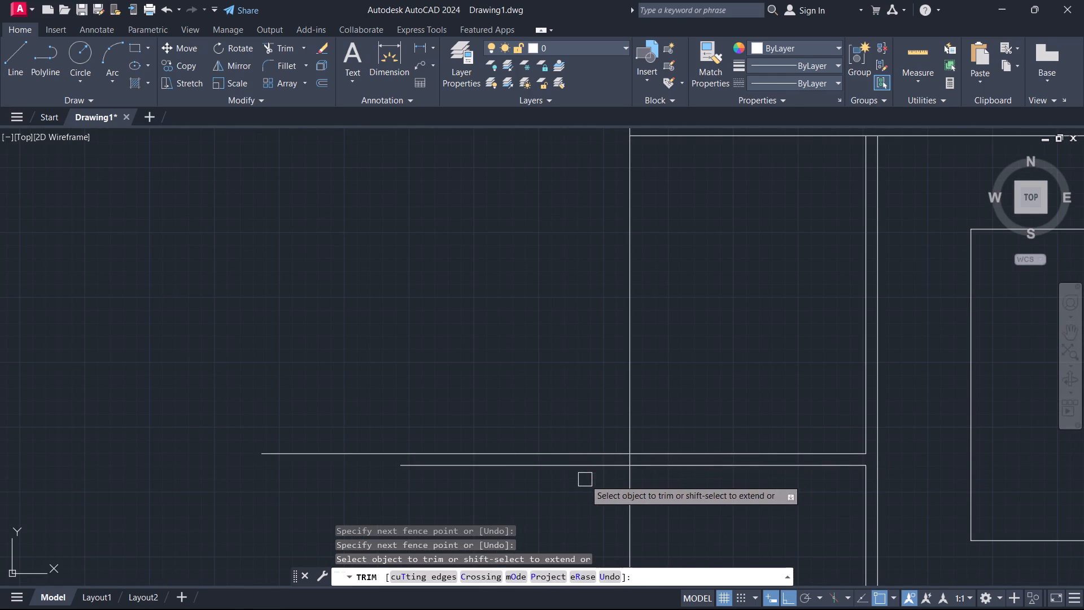
left_click_drag(585, 480, 583, 468)
left_click(546, 373)
key("Escape")
Offset the long vertical line on the plan's left side 9" inward to form the outer wall's inner face.
scroll(645, 350, "down", 6)
scroll(659, 343, "up", 3)
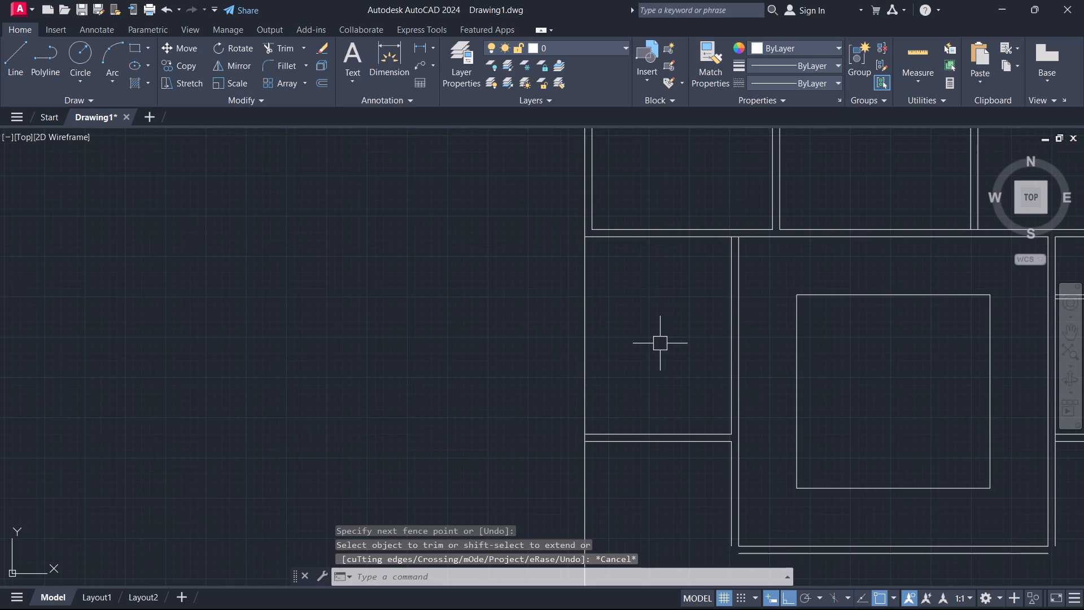
type("O")
key("space")
key("9")
key("Return")
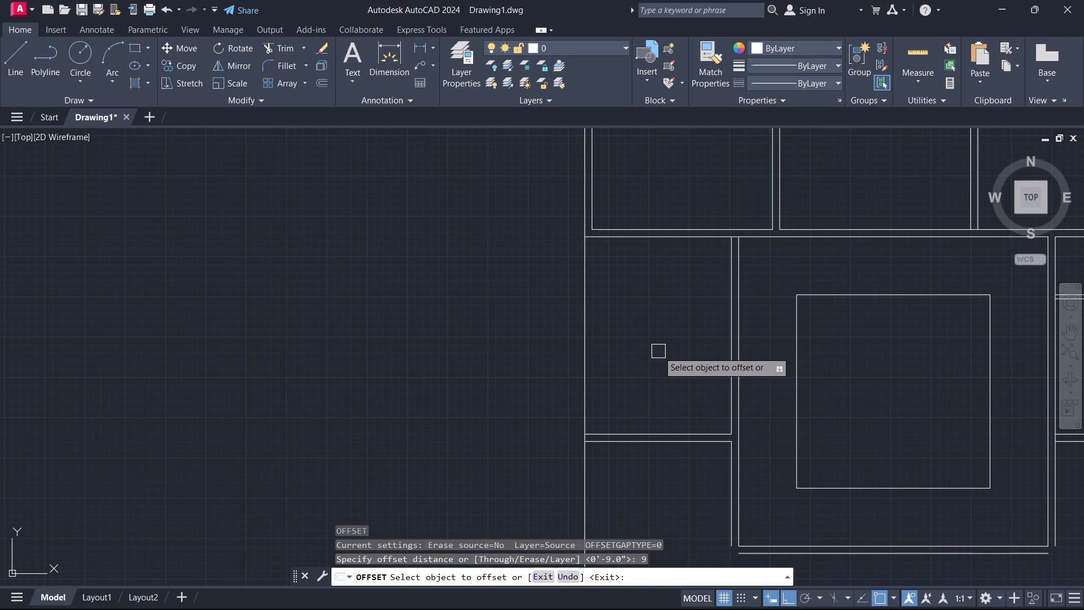
left_click(580, 338)
left_click(602, 333)
key("Escape")
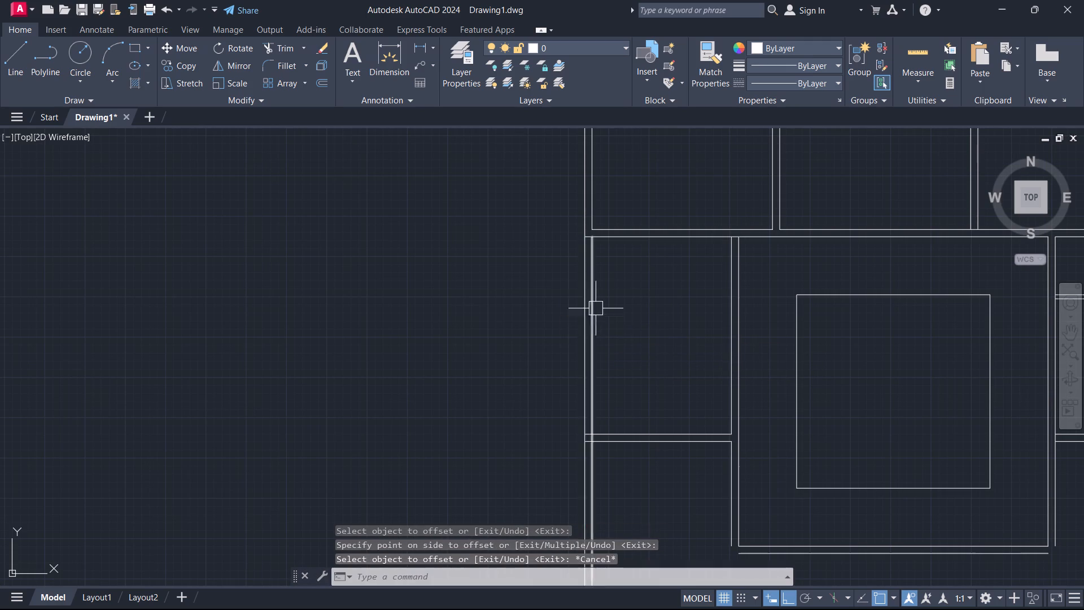
Trim the stub of the main block's bottom outer line inside the left outer wall.
scroll(572, 250, "up", 3)
key("t")
key("r")
key("space")
left_click(614, 204)
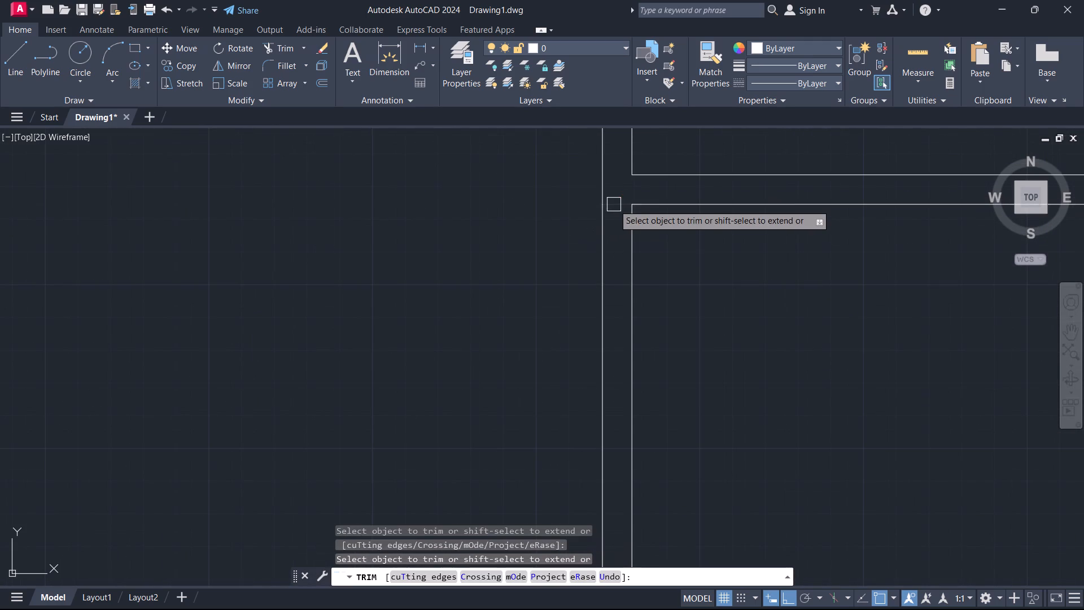
key("Escape")
Join the main block's left outer line and its downward continuation into a single line.
left_click(612, 186)
left_click(588, 226)
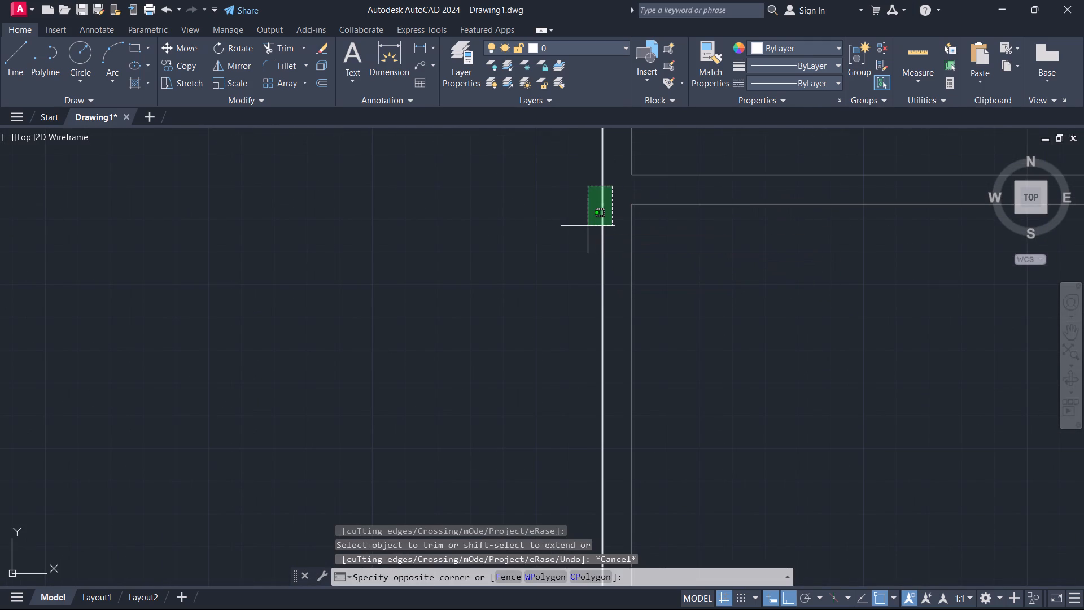
type("J")
key("space")
Trim the left room's bottom wall line ends inside the left outer wall, and the outer wall's inner line between them.
scroll(645, 304, "down", 4)
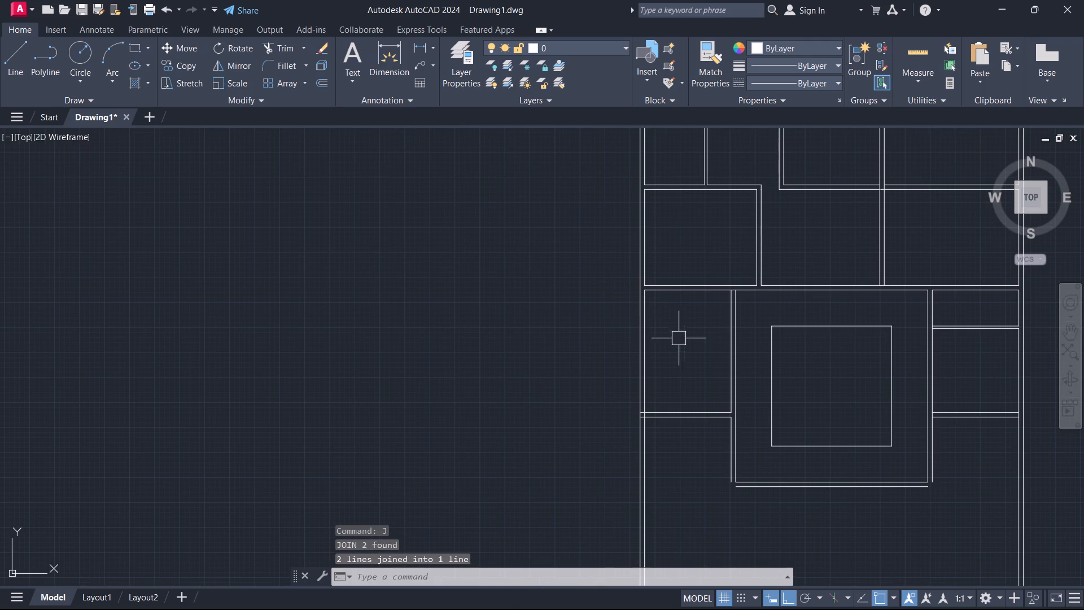
scroll(669, 388, "up", 2)
middle_click_drag(656, 415, 667, 308)
scroll(648, 363, "up", 2)
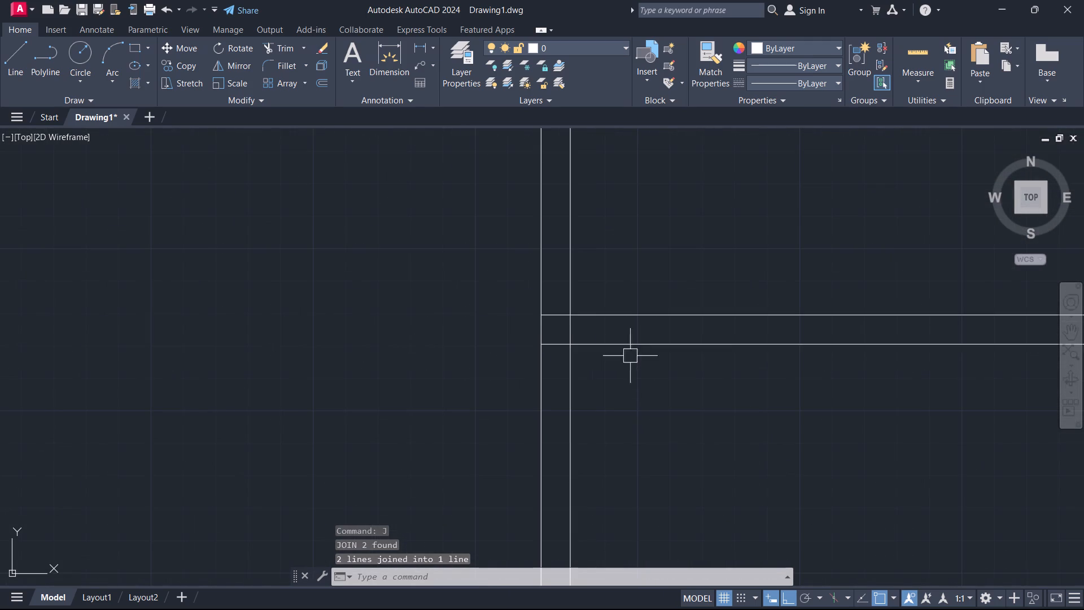
key("t")
key("r")
key("space")
left_click(556, 337)
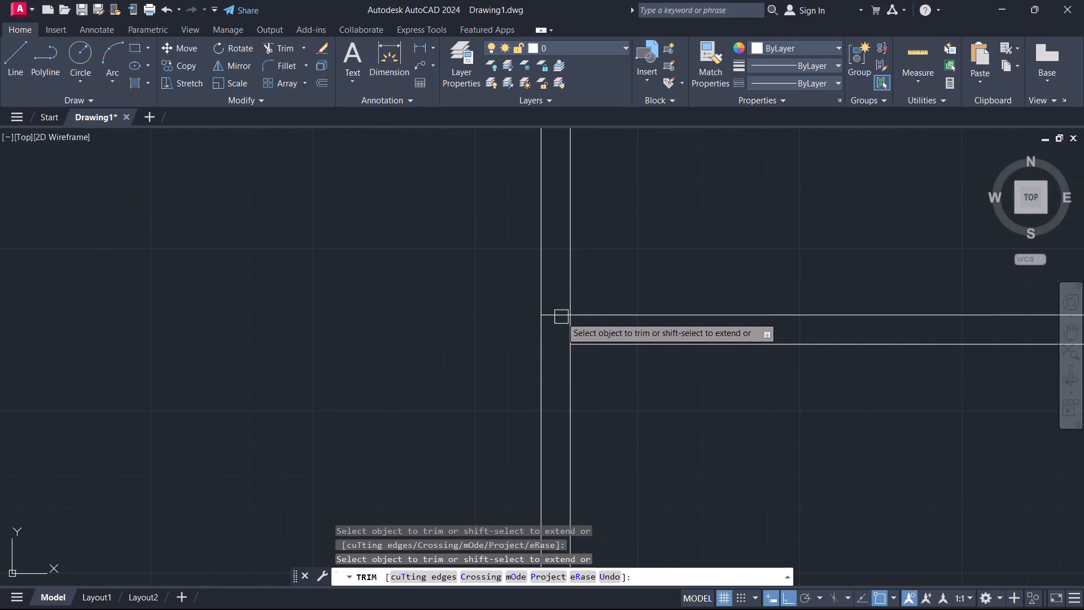
left_click(556, 310)
left_click(574, 330)
key("Escape")
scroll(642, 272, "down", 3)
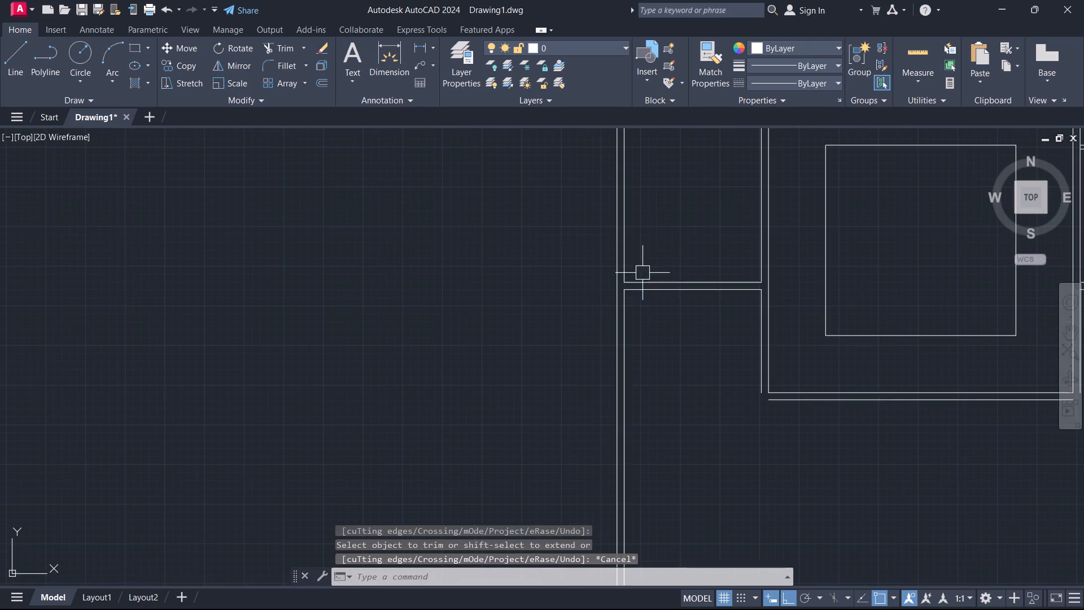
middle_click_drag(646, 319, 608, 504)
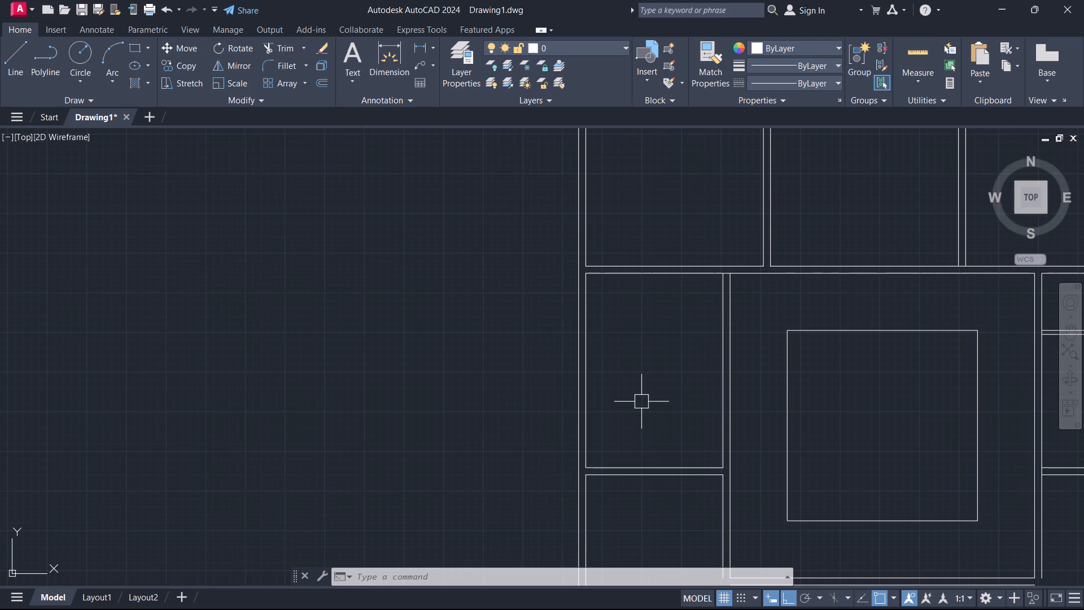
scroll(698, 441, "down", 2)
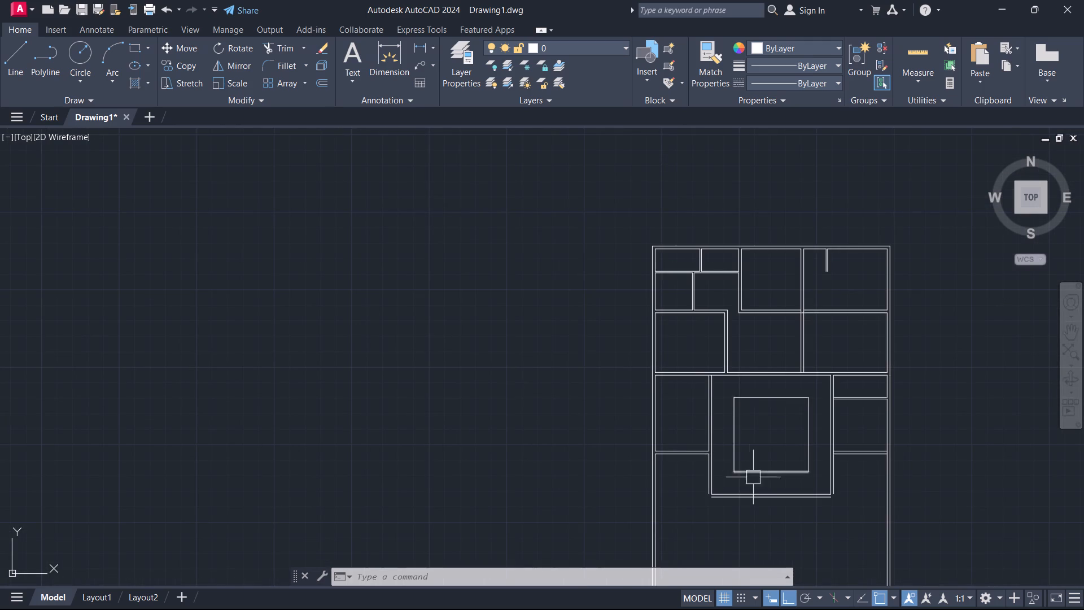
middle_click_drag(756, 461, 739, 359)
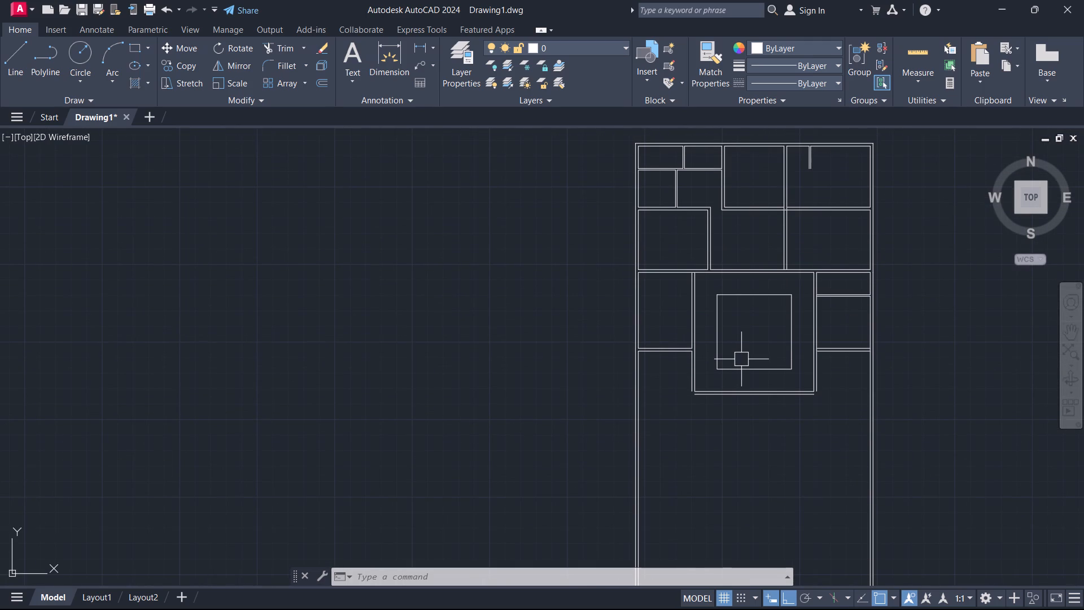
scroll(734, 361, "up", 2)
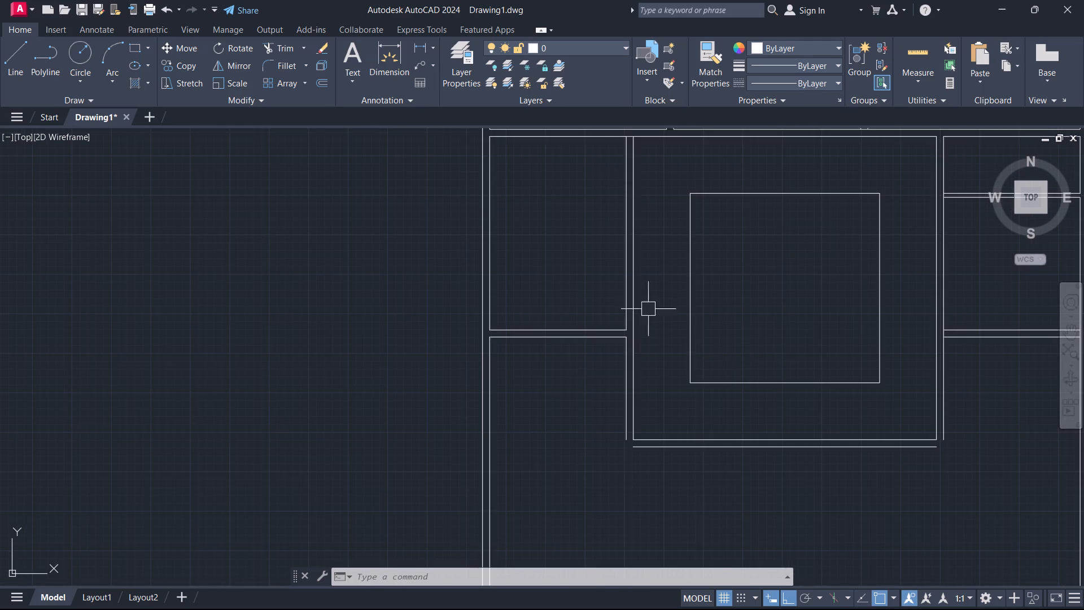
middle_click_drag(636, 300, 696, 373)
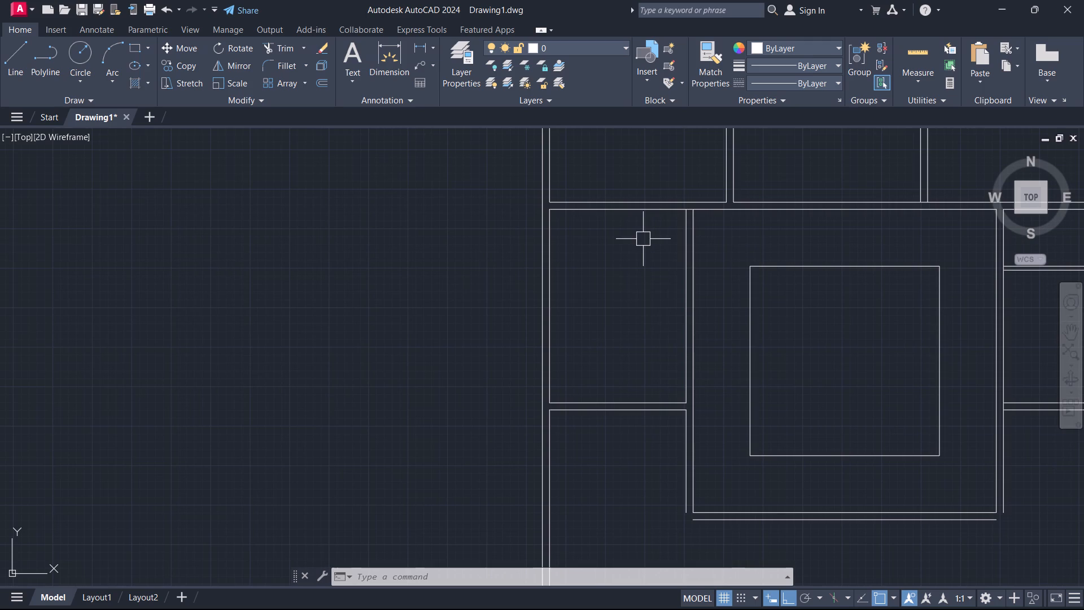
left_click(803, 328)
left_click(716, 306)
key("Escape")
Offset the upper line of the wall below the left room beside the central hall 8' upward.
type("O")
key("space")
type("8'")
key("Return")
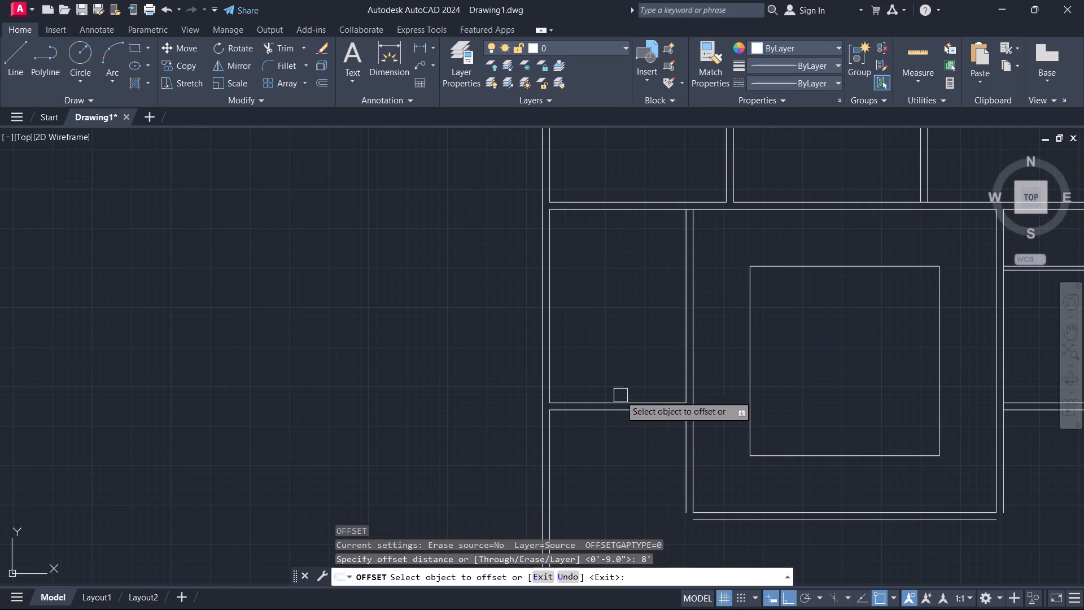
left_click(617, 396)
left_click(618, 364)
key("Escape")
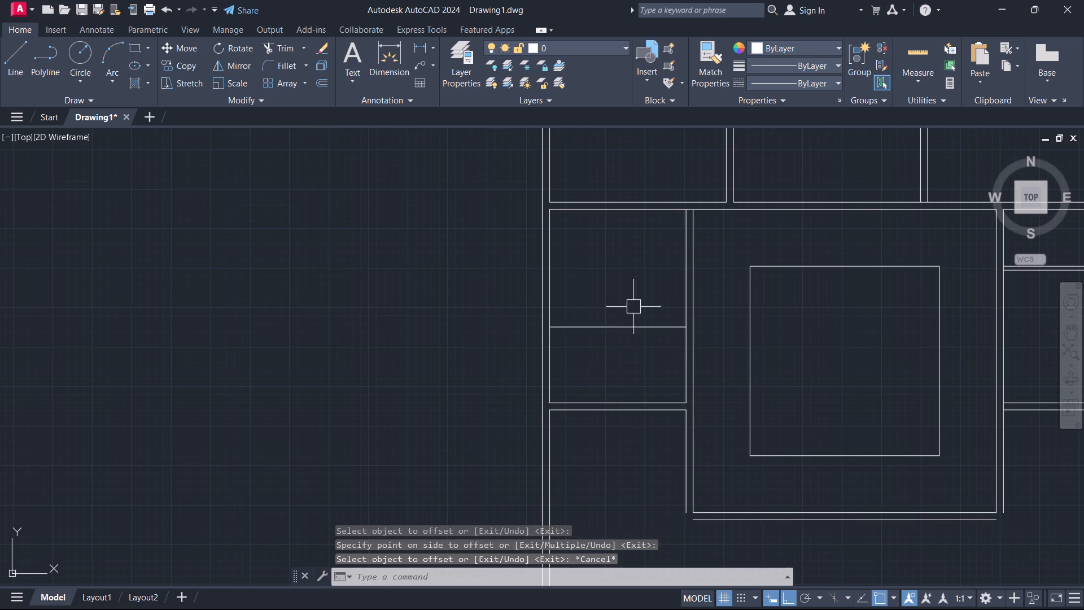
Offset the new horizontal line in the left room 9" upward to form a partition wall.
scroll(635, 297, "up", 1)
middle_click_drag(635, 297, 642, 347)
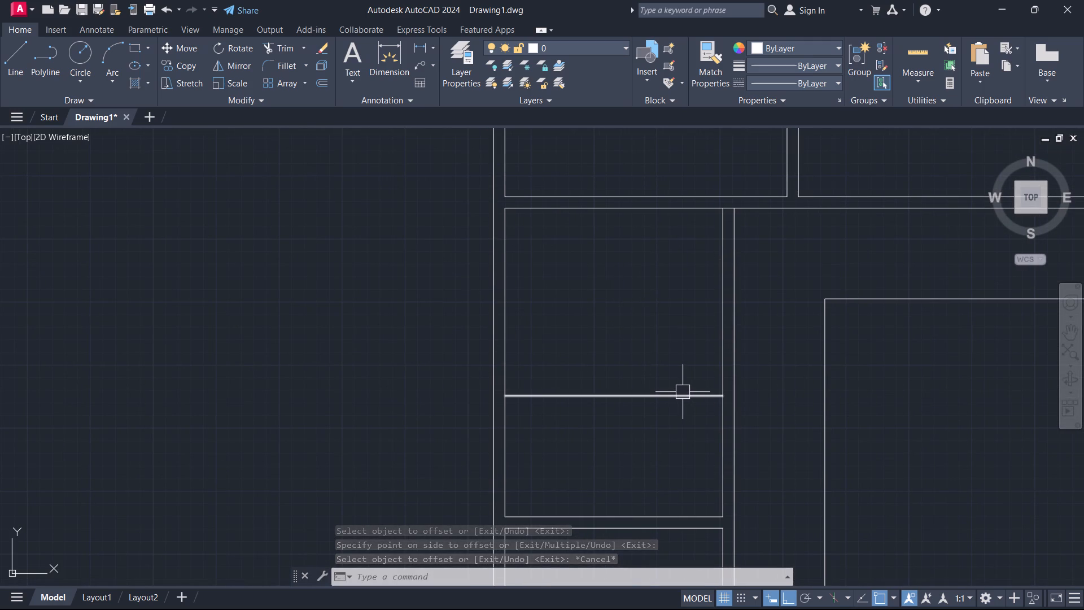
type("O")
key("space")
key("9")
key("Return")
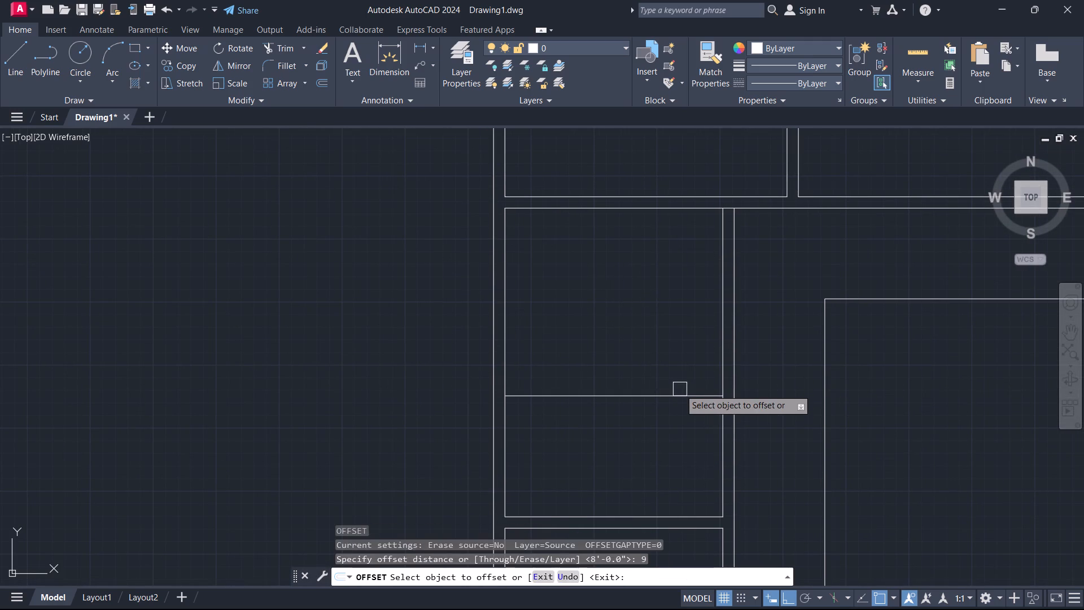
left_click(677, 391)
left_click(662, 360)
key("Escape")
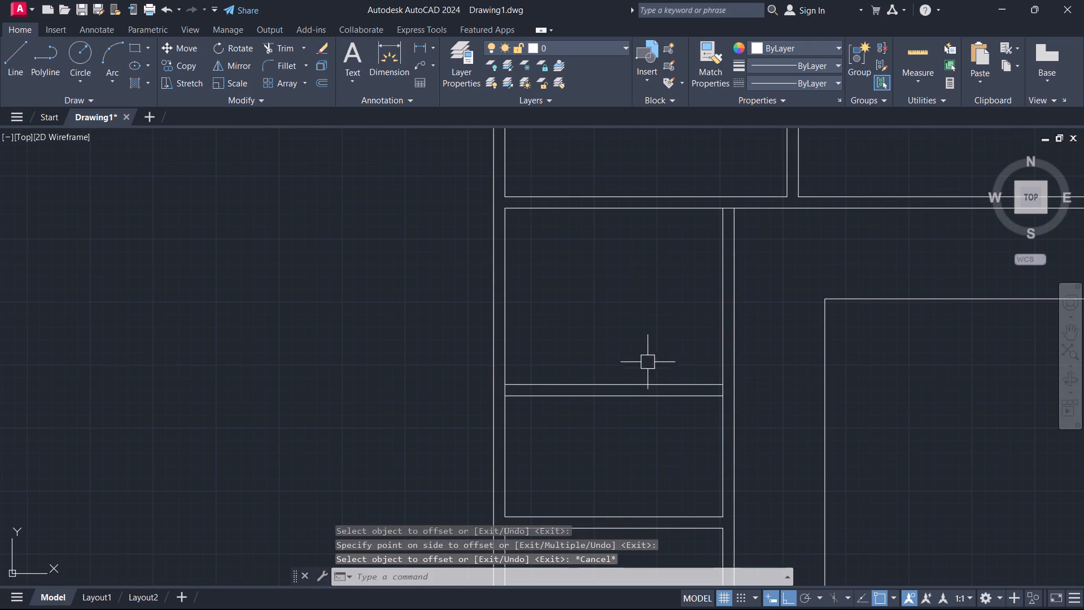
Trim the left and right room wall lines between the two faces of the new 9" partition.
type("TR")
key("space")
scroll(623, 378, "up", 3)
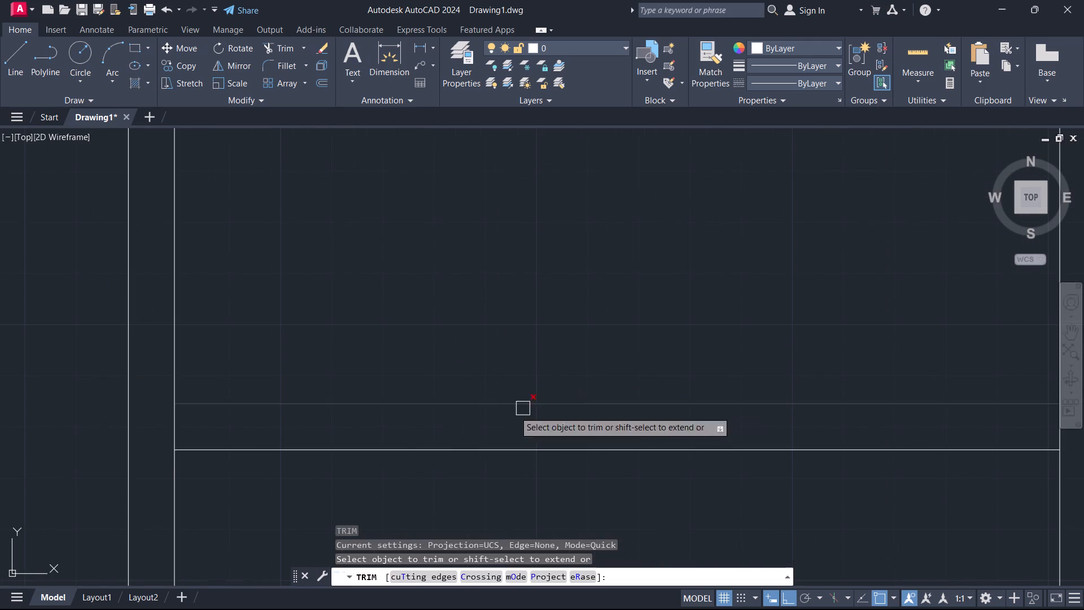
left_click(174, 431)
scroll(442, 434, "down", 1)
scroll(785, 446, "up", 2)
left_click(877, 409)
key("Escape")
scroll(661, 342, "down", 3)
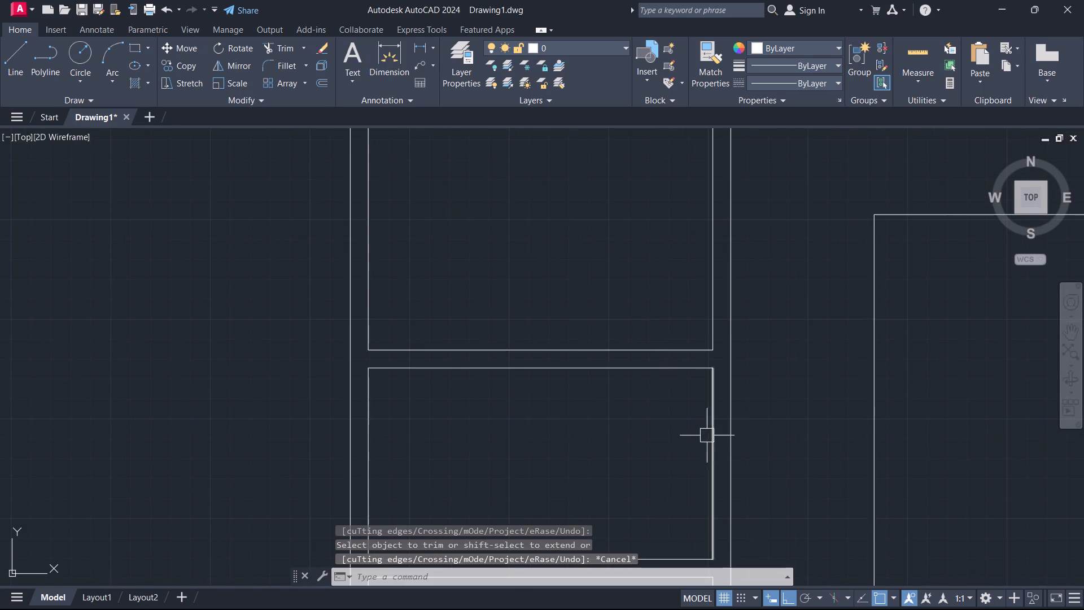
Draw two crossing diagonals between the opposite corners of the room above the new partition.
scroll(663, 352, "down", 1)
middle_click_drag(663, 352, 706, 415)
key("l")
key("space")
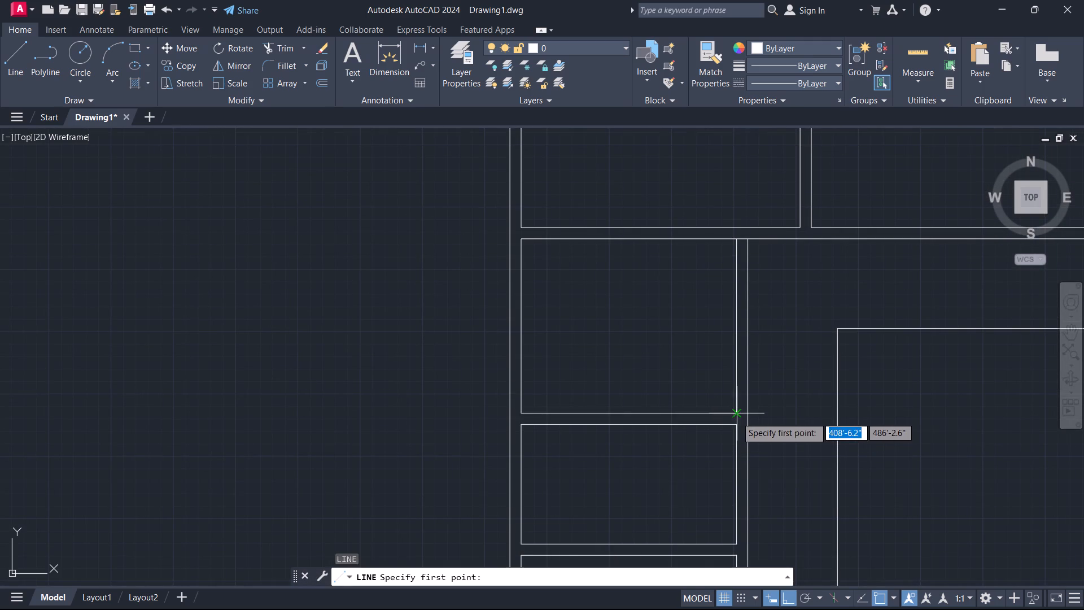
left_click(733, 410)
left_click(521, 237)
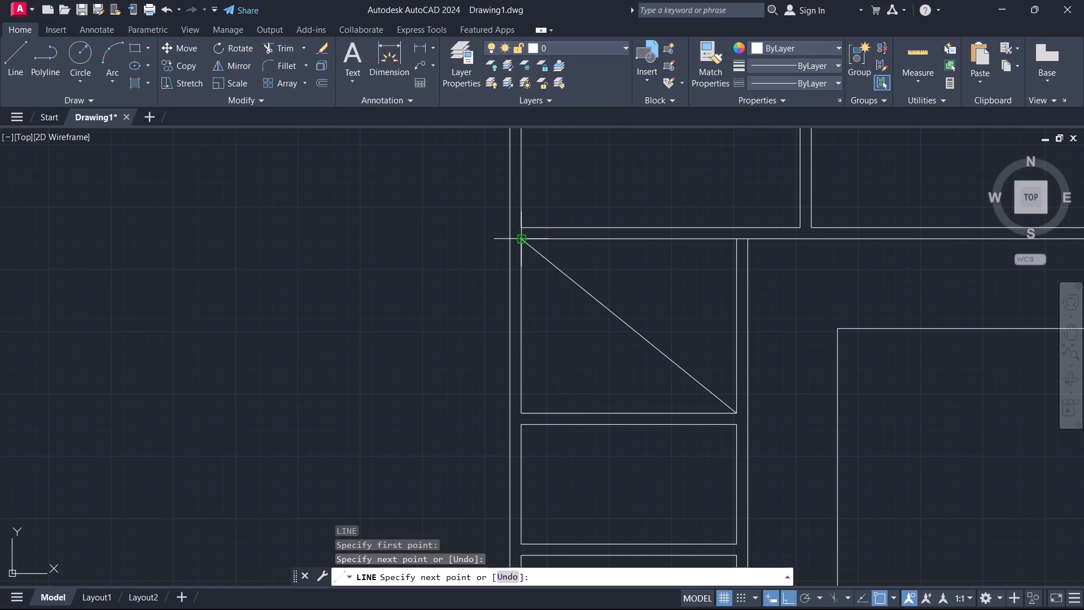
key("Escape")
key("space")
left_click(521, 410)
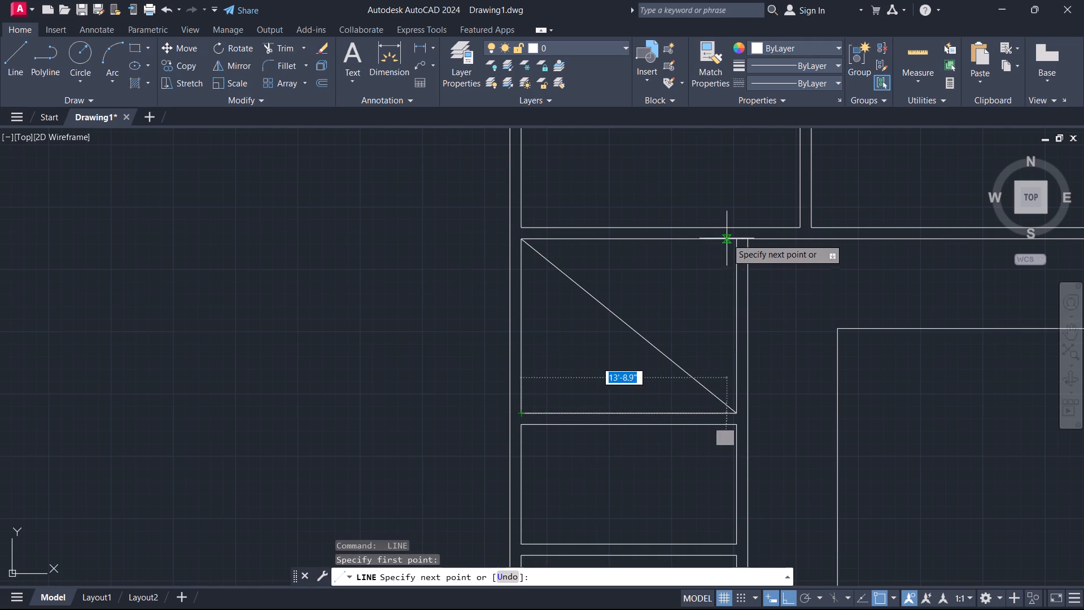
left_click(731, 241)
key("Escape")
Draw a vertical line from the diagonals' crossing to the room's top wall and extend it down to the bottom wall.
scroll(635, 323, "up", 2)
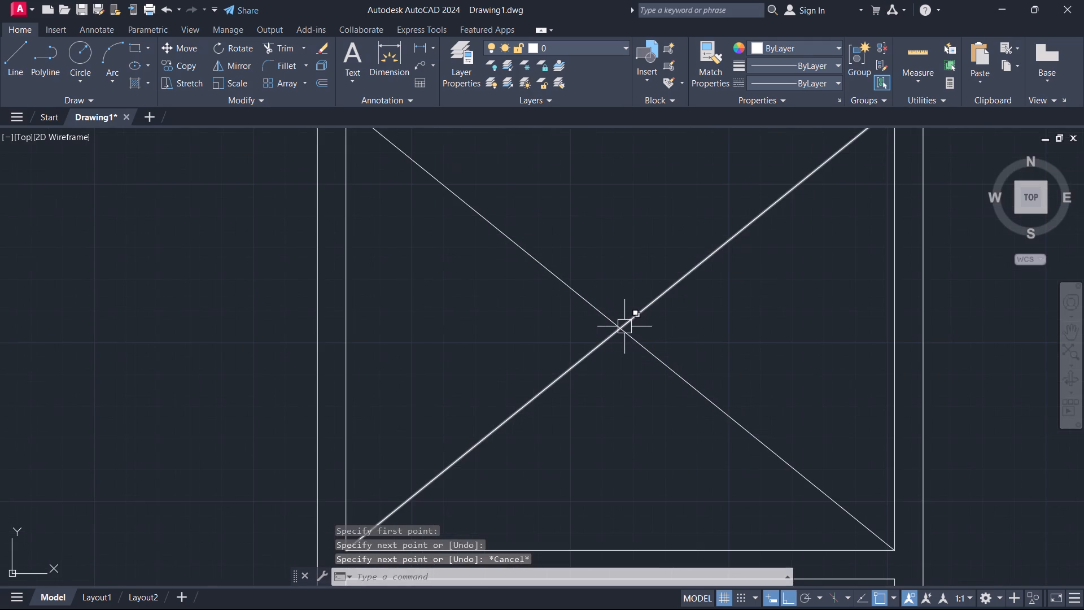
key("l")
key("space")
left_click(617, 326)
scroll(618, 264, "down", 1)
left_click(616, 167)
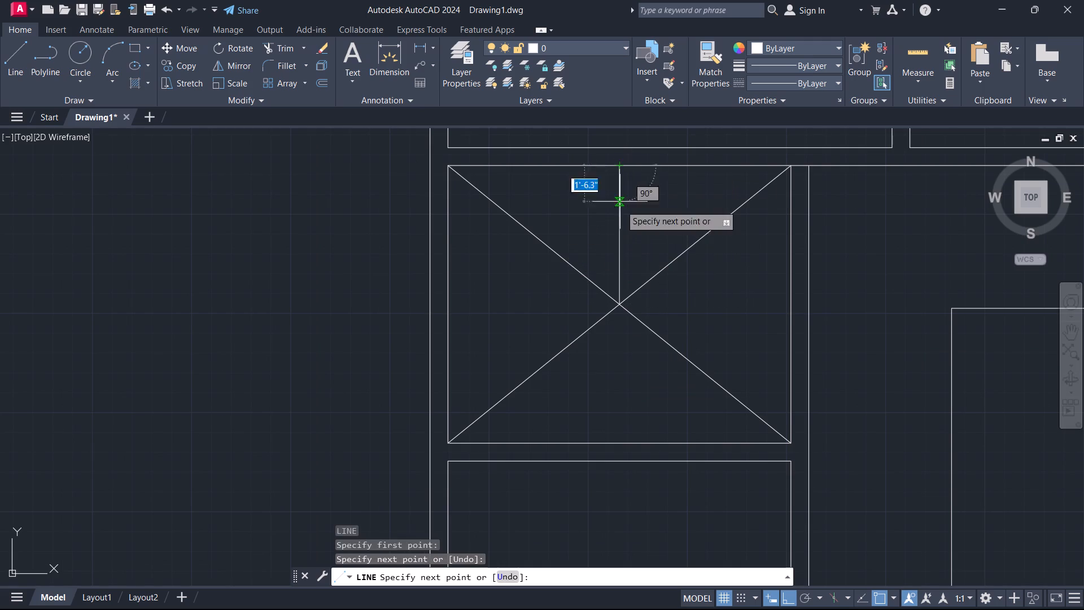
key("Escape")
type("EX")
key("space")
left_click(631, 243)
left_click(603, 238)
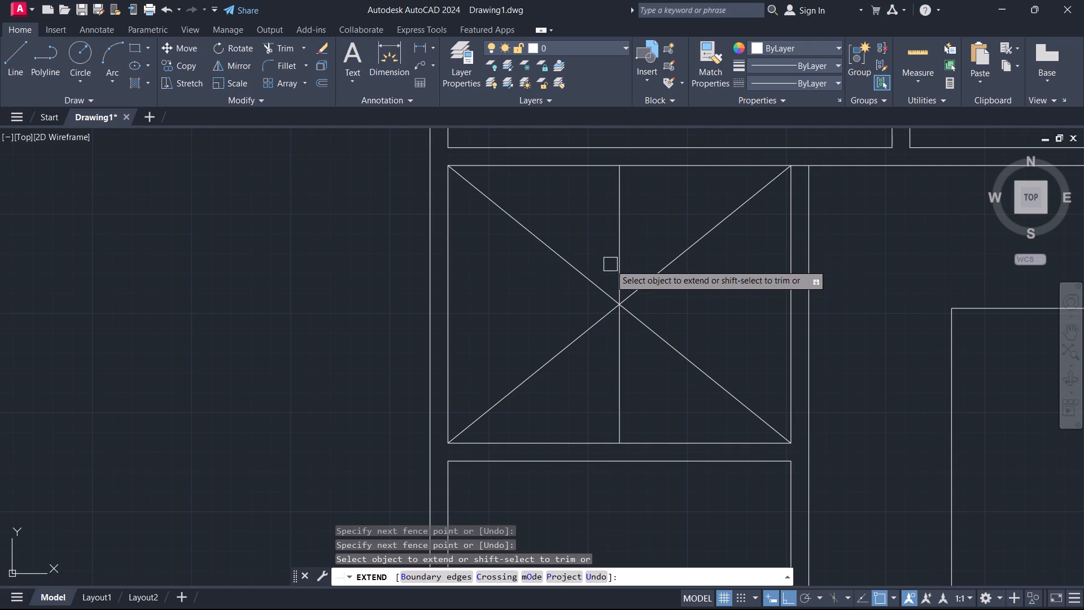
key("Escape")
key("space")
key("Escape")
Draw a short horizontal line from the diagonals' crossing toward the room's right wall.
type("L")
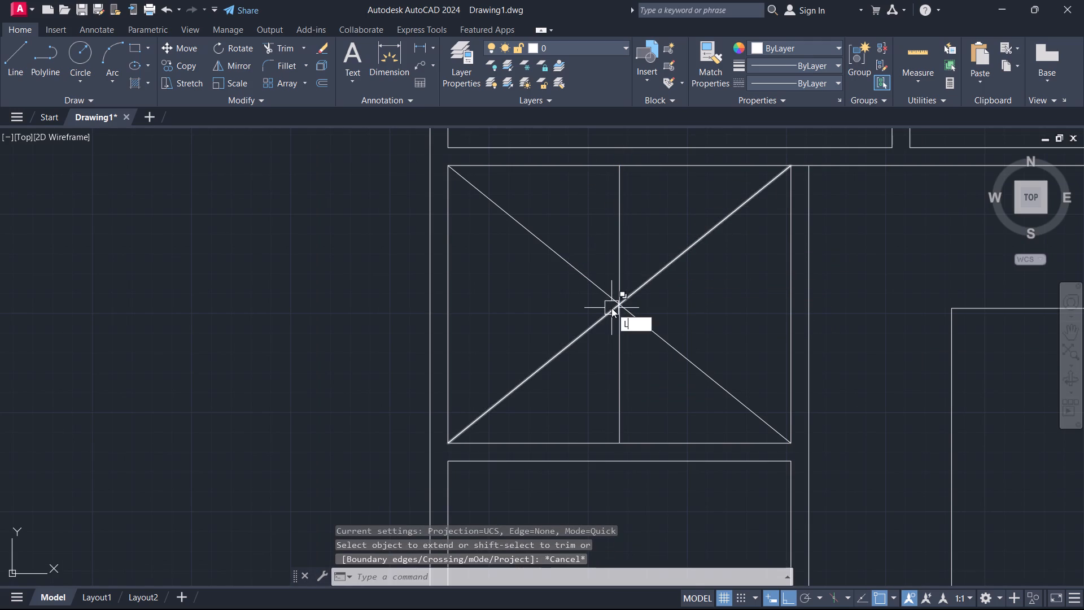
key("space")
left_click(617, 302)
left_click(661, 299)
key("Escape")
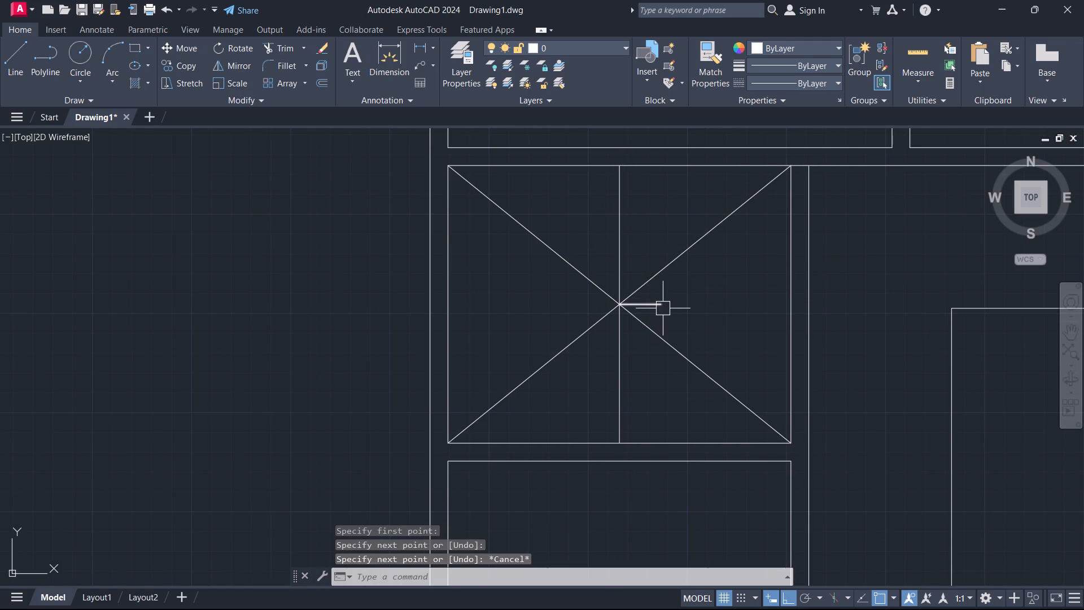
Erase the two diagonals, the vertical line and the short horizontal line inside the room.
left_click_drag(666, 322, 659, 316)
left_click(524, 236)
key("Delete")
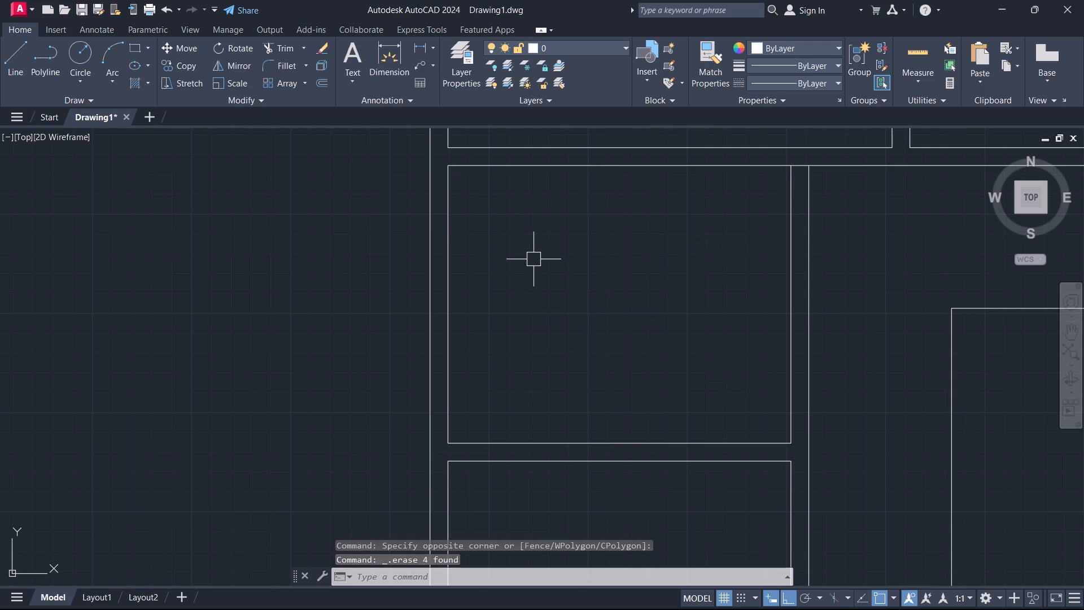
Draw a horizontal centre line across the room between the midpoints of its right and left walls.
key("l")
key("space")
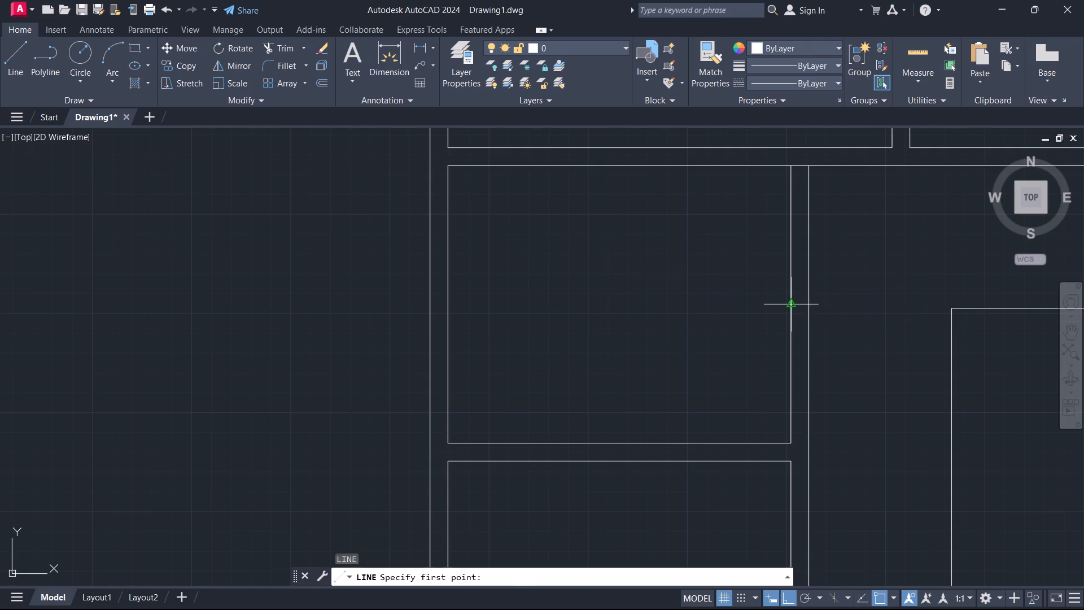
left_click(791, 303)
left_click(445, 302)
key("Escape")
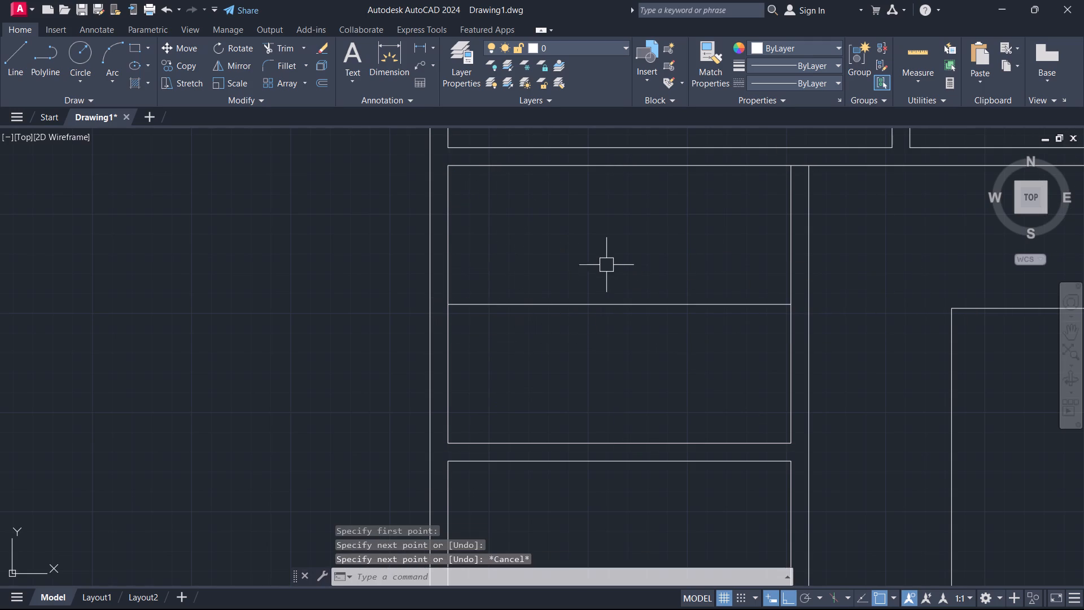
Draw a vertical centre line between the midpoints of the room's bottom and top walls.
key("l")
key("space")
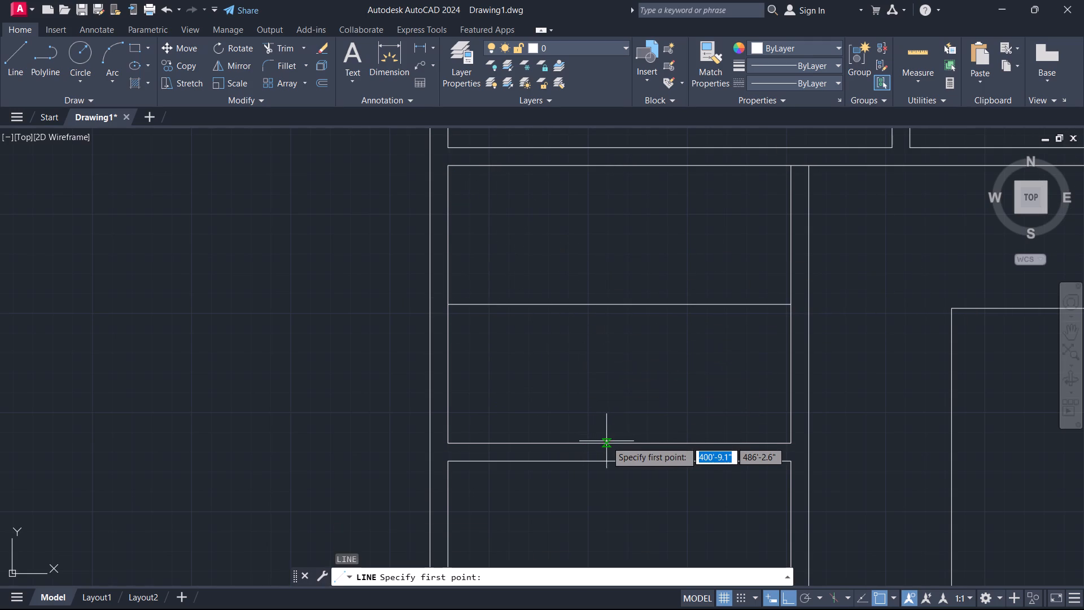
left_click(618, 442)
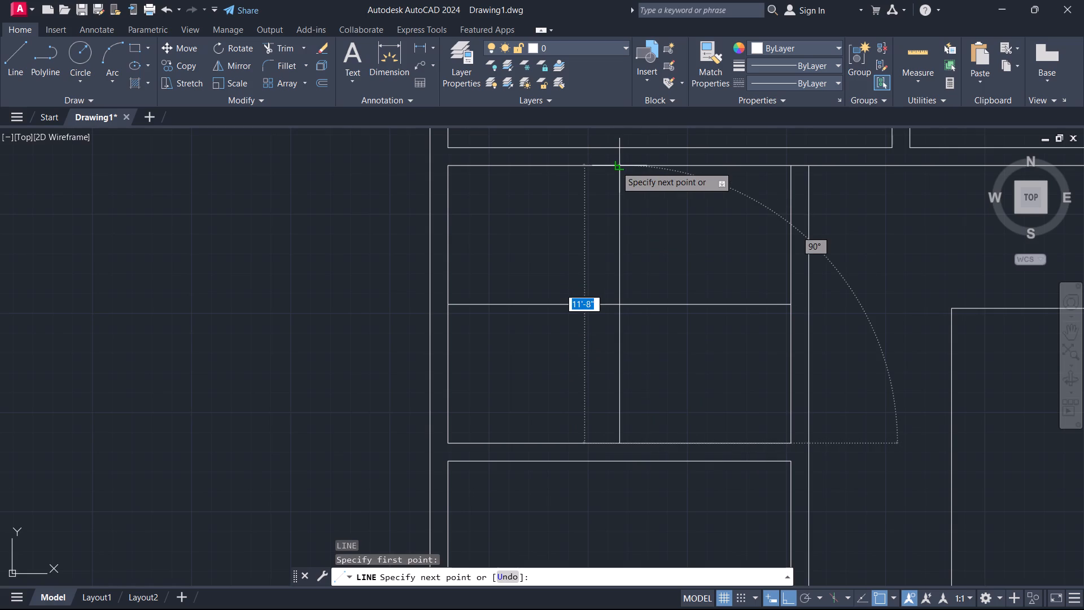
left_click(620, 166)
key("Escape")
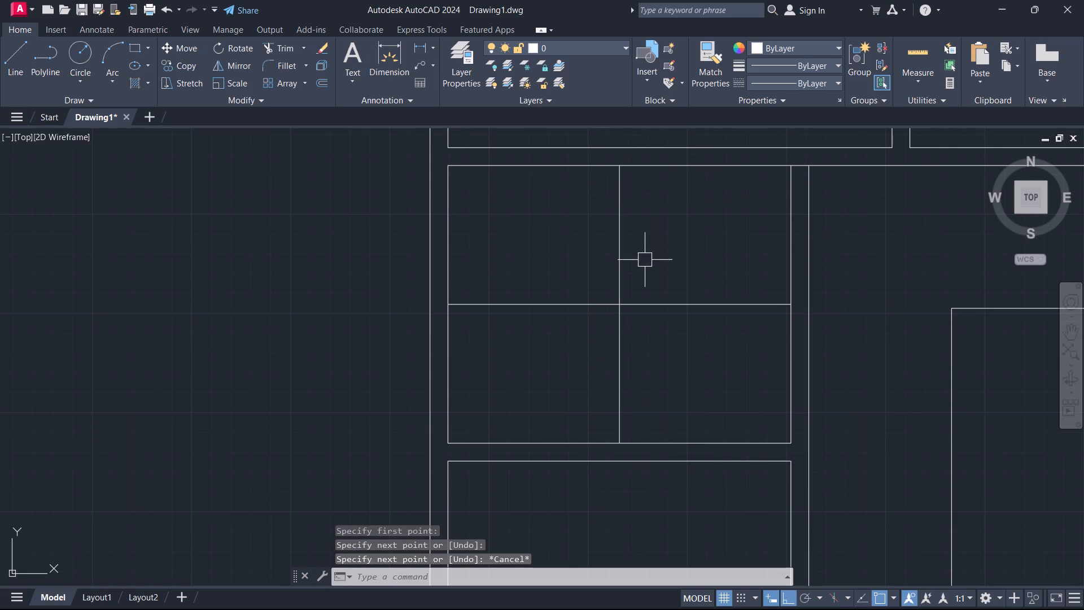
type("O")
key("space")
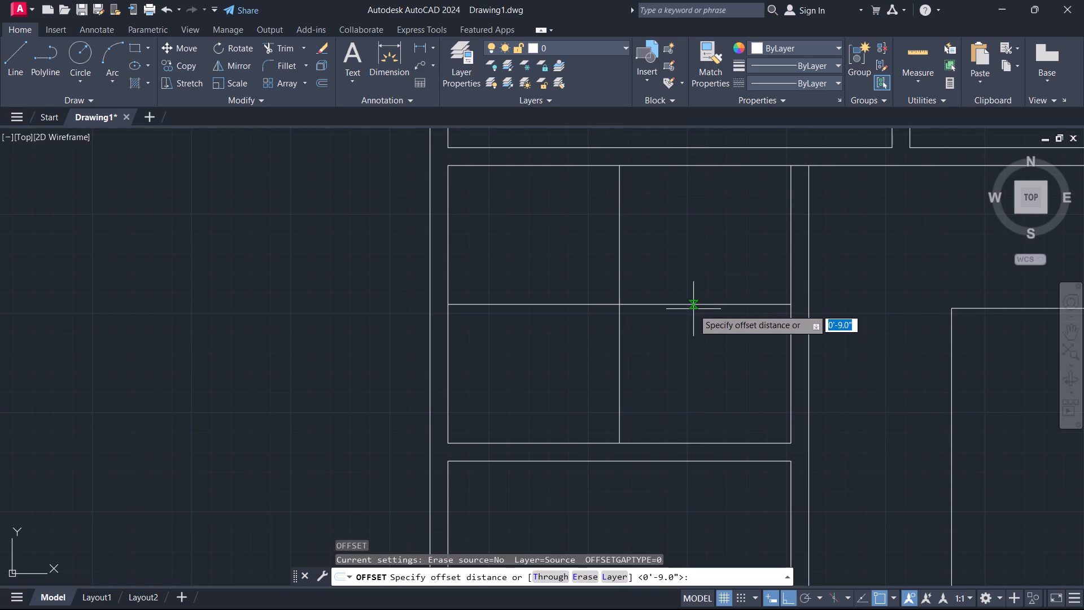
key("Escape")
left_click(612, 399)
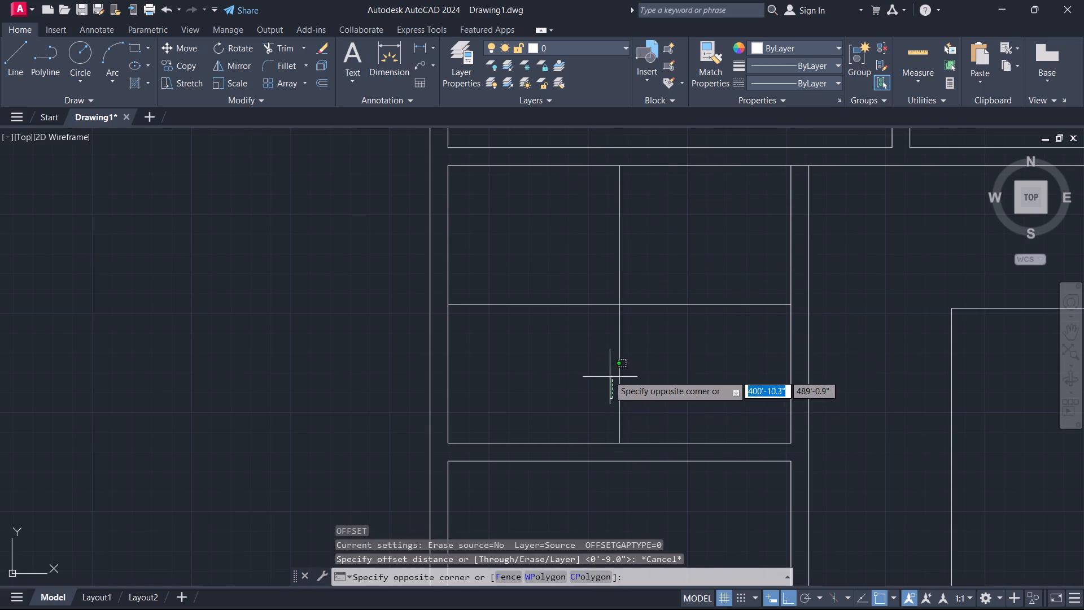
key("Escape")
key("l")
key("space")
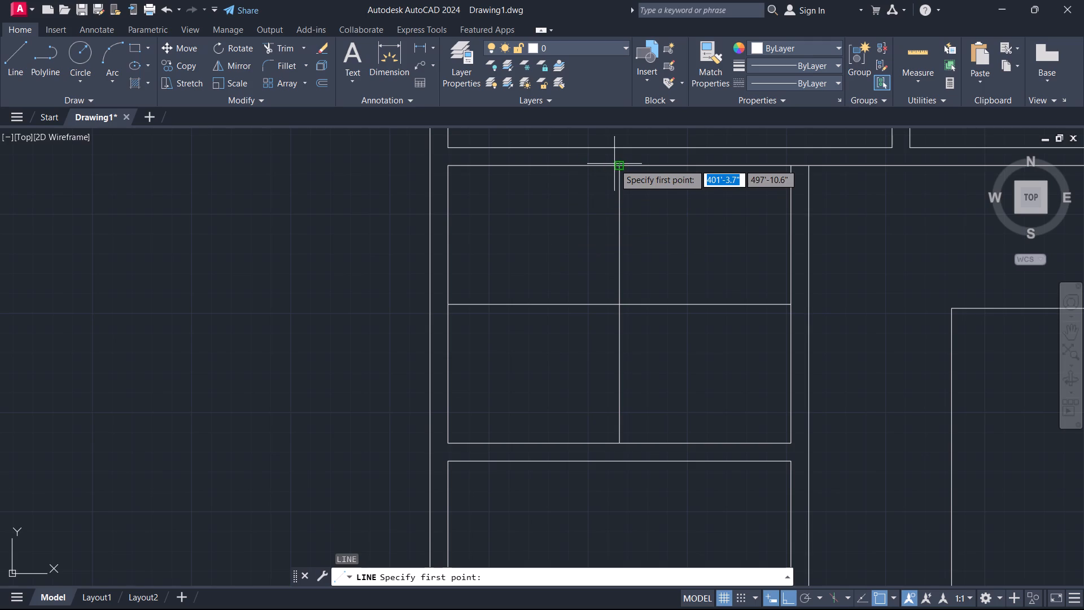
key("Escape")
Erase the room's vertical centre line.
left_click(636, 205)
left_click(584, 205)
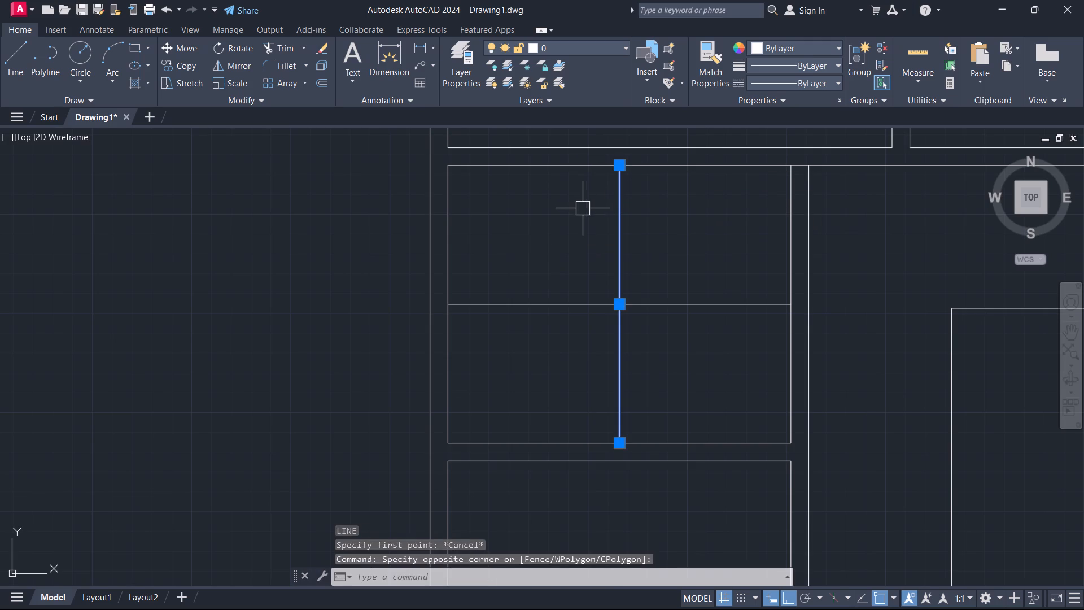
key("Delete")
Draw the room's vertical centre line from the bottom wall's midpoint up to the top wall.
key("l")
key("space")
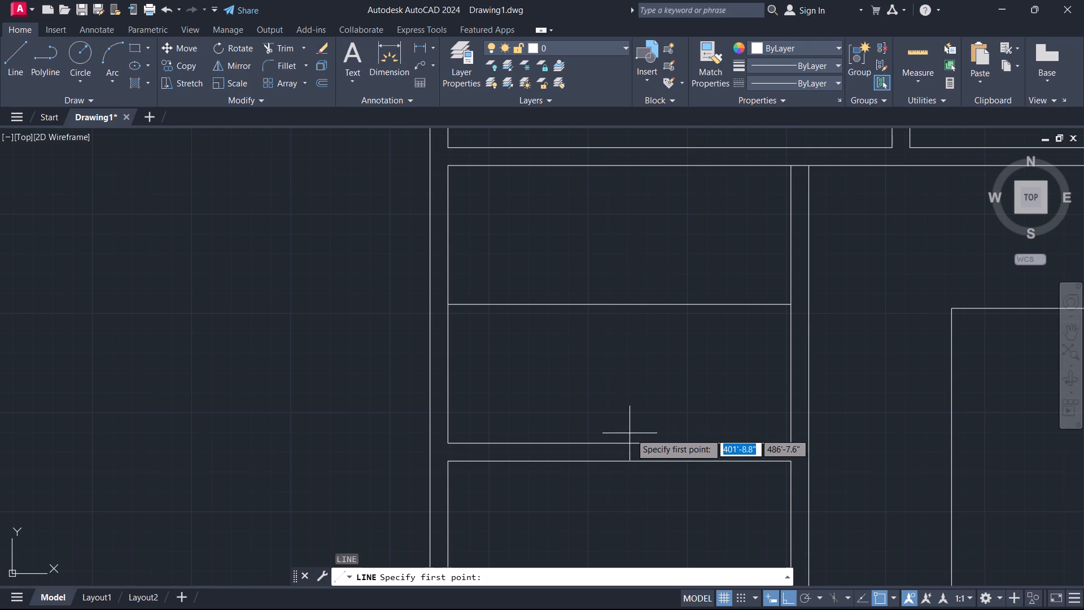
left_click(619, 441)
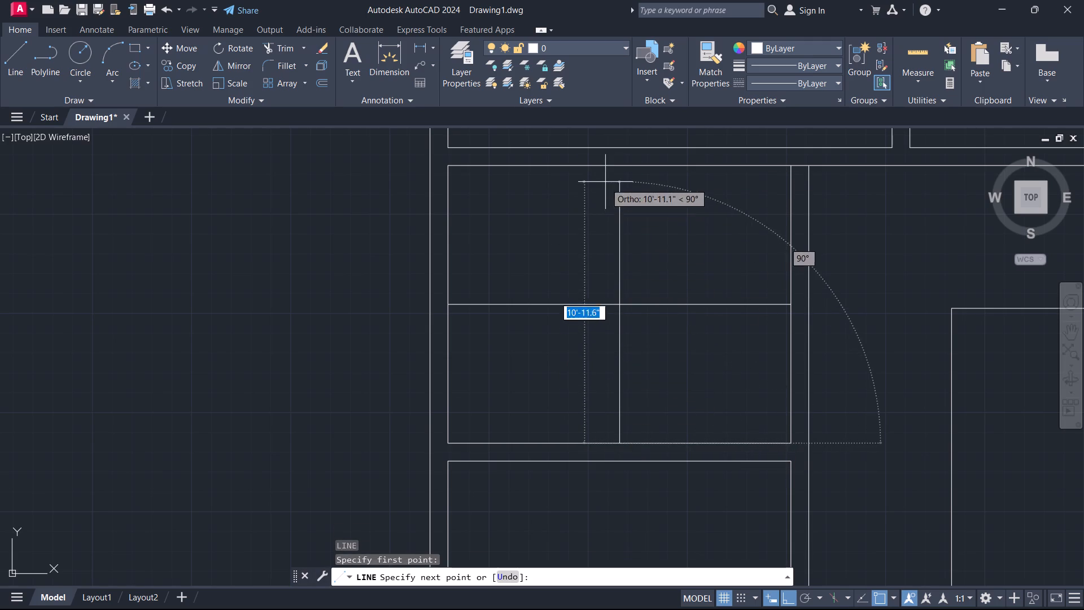
left_click(623, 168)
key("Escape")
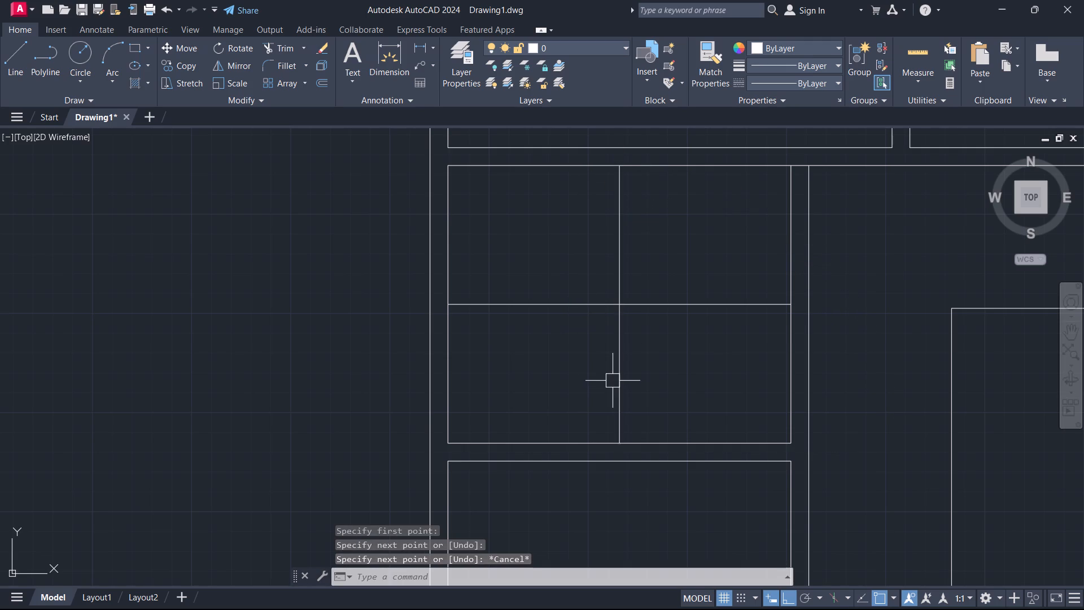
Offset the room's left and right inner wall lines 3'6" inward.
key("o")
key("space")
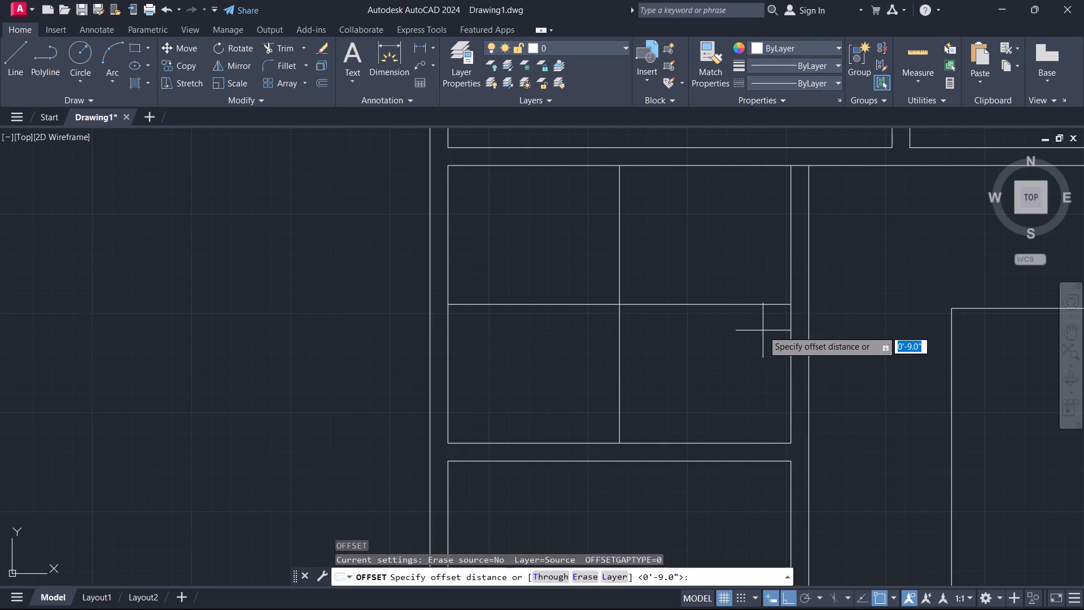
key("Escape")
type("O")
key("space")
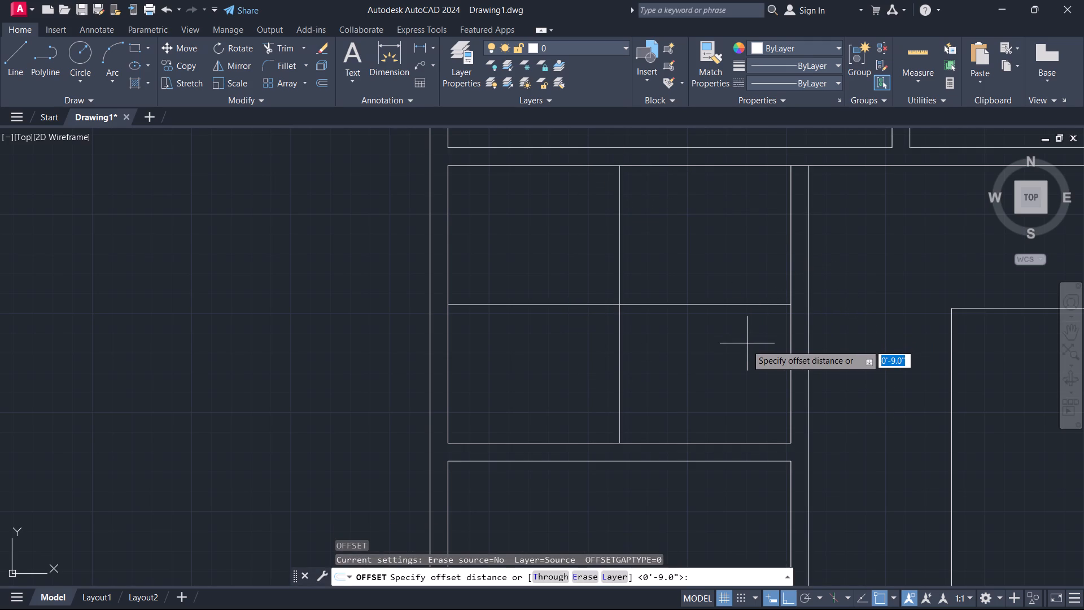
key("3")
type("'6")
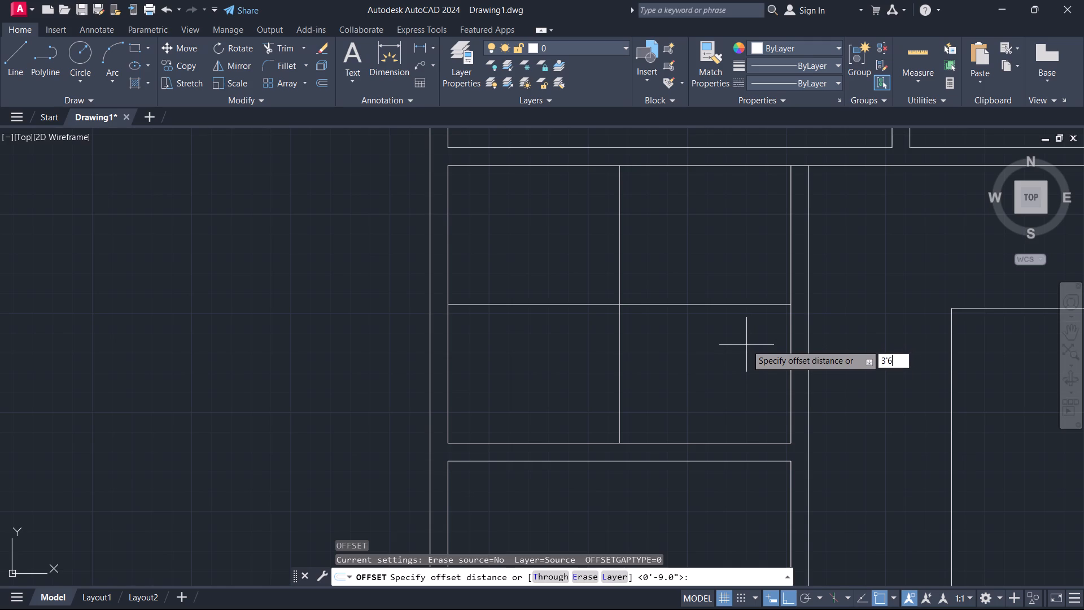
key("Return")
left_click(453, 349)
left_click(470, 354)
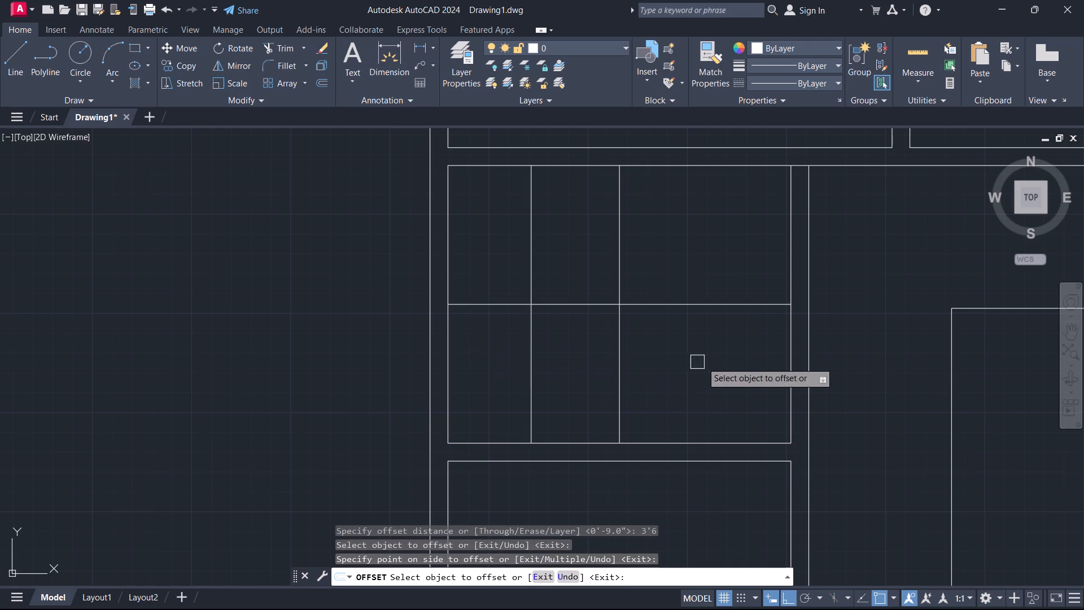
left_click(788, 351)
left_click_drag(729, 351, 722, 351)
Offset the room's bottom and top inner wall lines 3'6" inward.
left_click_drag(653, 443, 653, 439)
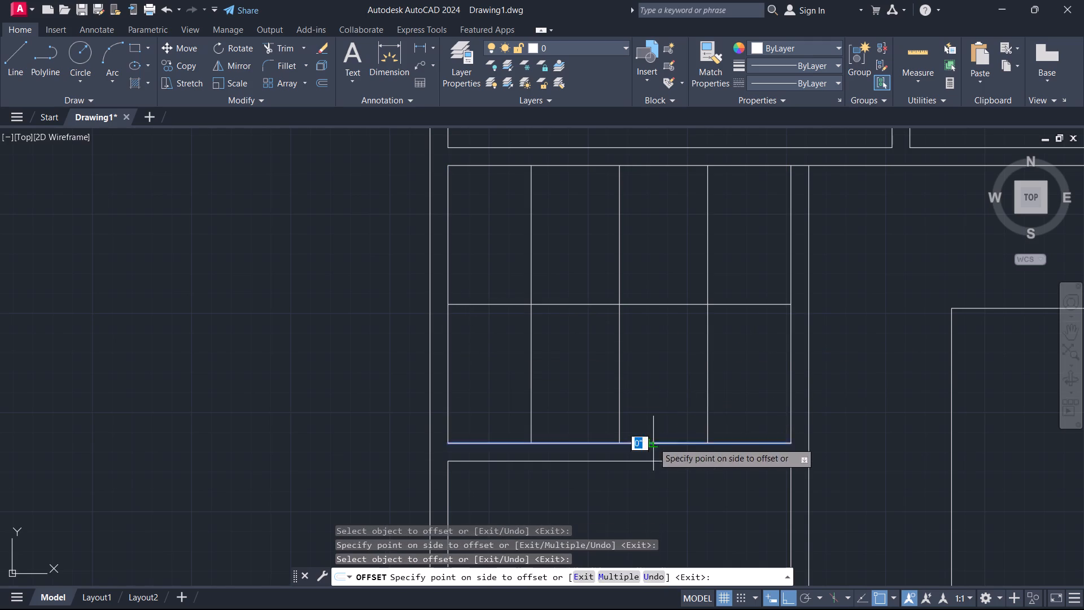
left_click_drag(653, 439, 653, 435)
left_click_drag(644, 385, 643, 376)
left_click(640, 167)
left_click(643, 243)
key("Escape")
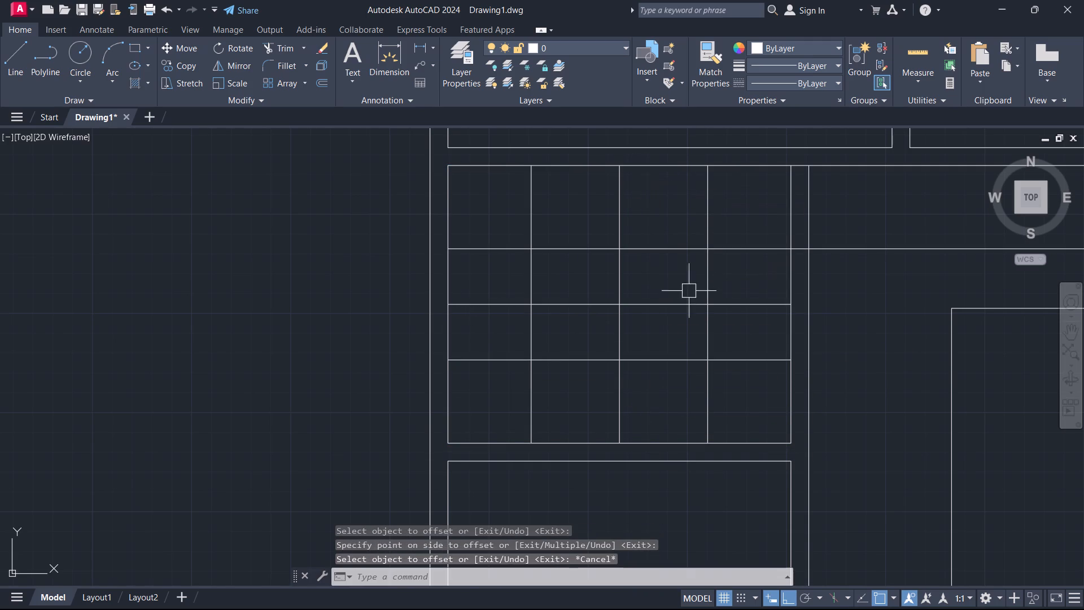
Trim both centre lines out of the room's central rectangle and the horizontal one out of the right-hand bay.
type("TR")
key("space")
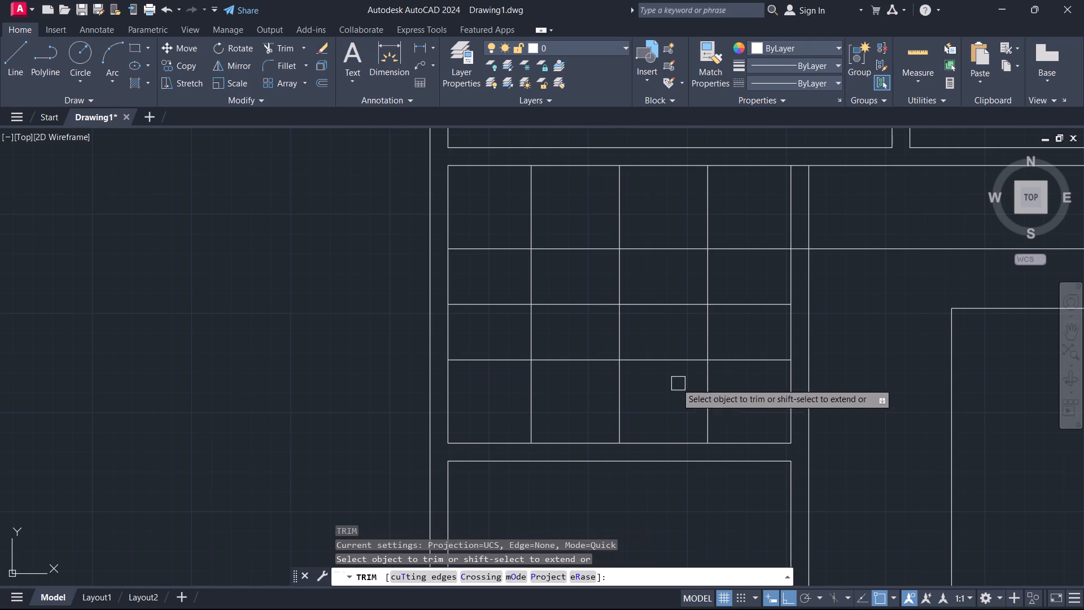
left_click_drag(662, 316, 645, 302)
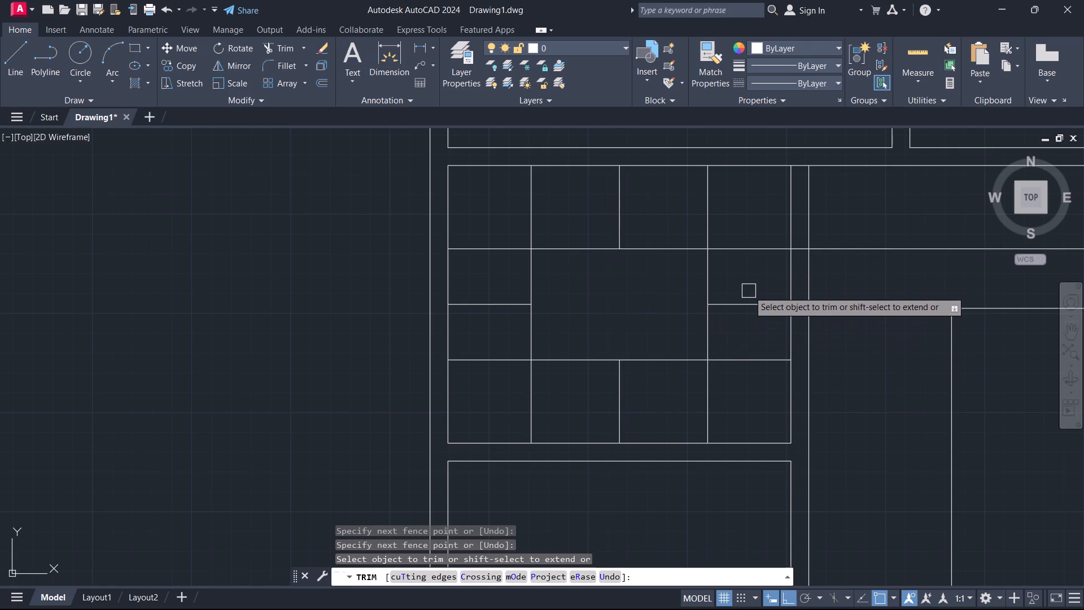
left_click_drag(759, 323, 744, 276)
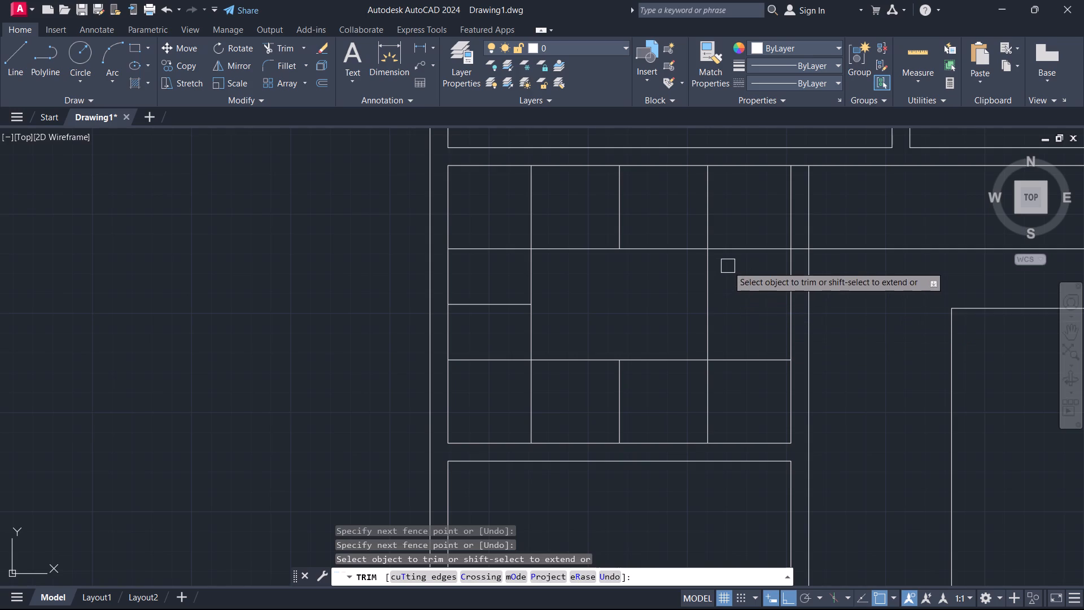
Trim the upper 3'6" offset line back to the room's right inner wall line.
left_click_drag(872, 267, 868, 238)
scroll(816, 256, "up", 2)
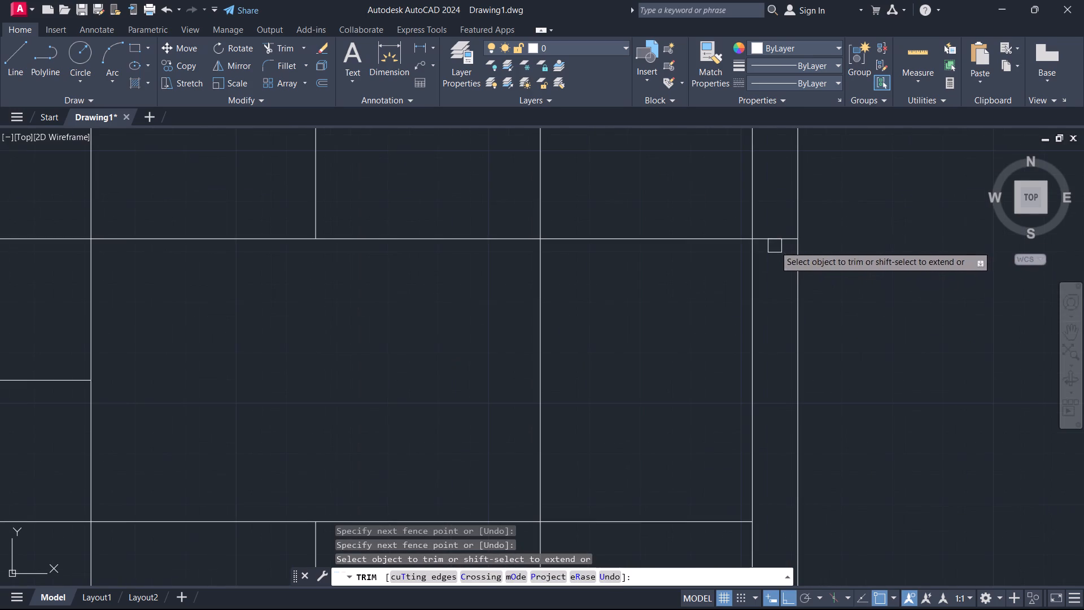
left_click(772, 237)
key("Escape")
scroll(751, 277, "down", 2)
left_click(728, 307)
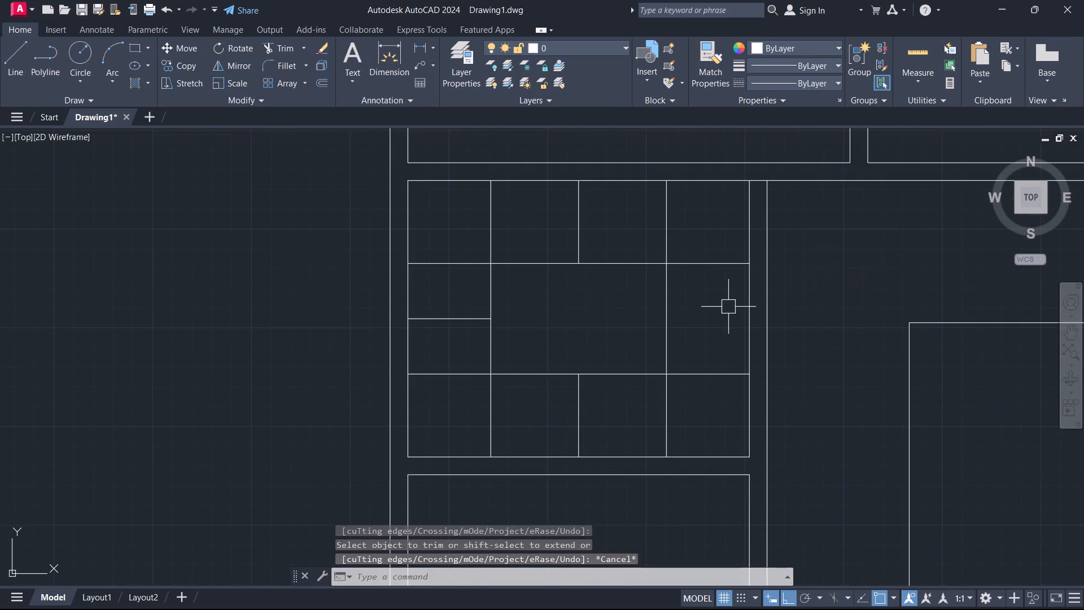
key("Escape")
Extend the upper and lower 3'6" offset lines to the outer line of the room's right wall.
type("EX")
key("space")
left_click(729, 265)
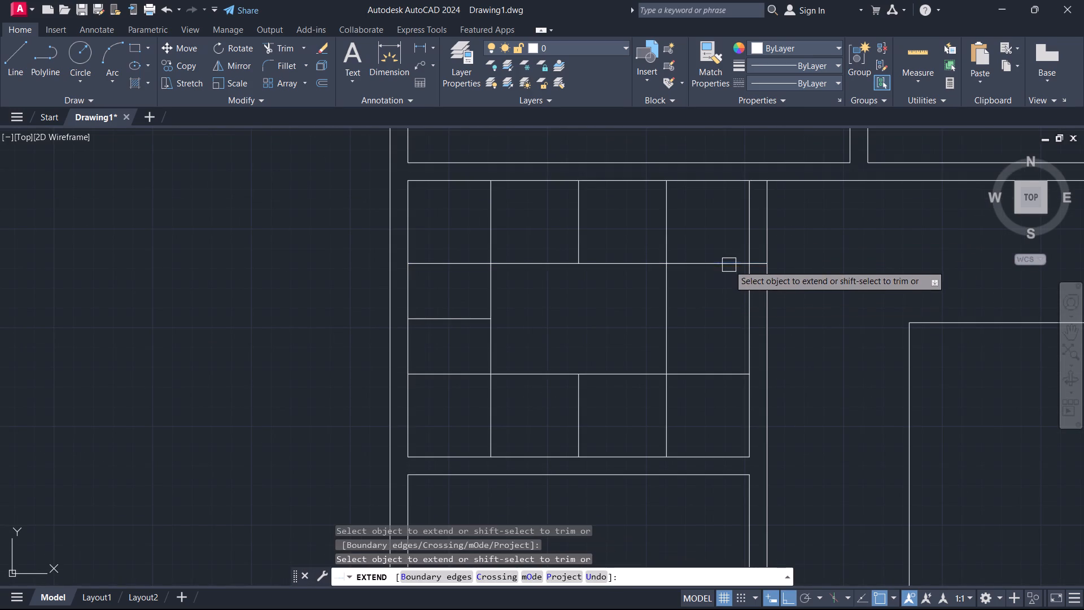
left_click(710, 372)
key("Escape")
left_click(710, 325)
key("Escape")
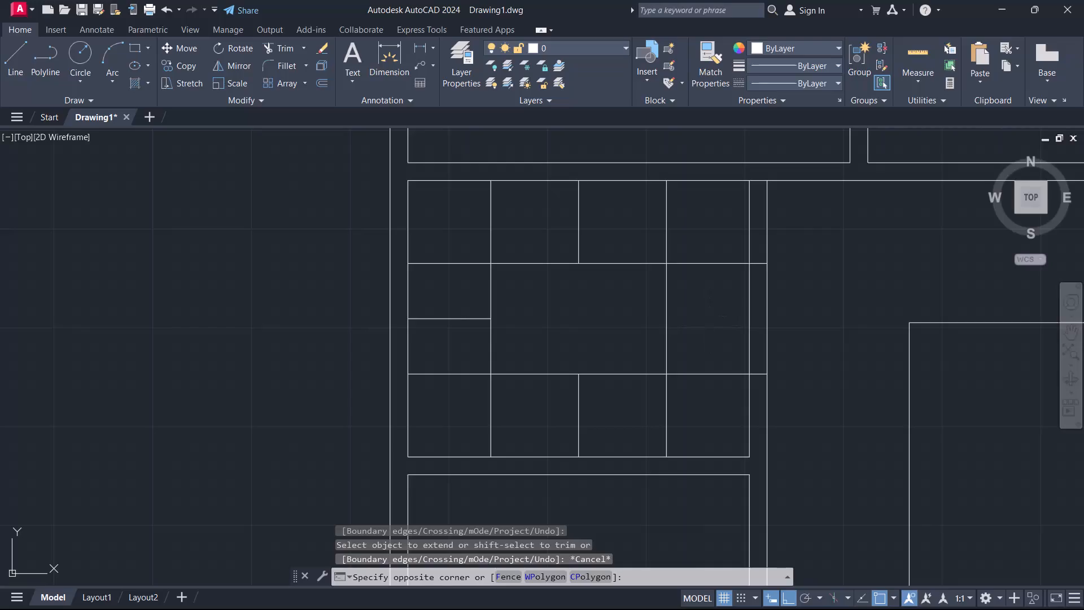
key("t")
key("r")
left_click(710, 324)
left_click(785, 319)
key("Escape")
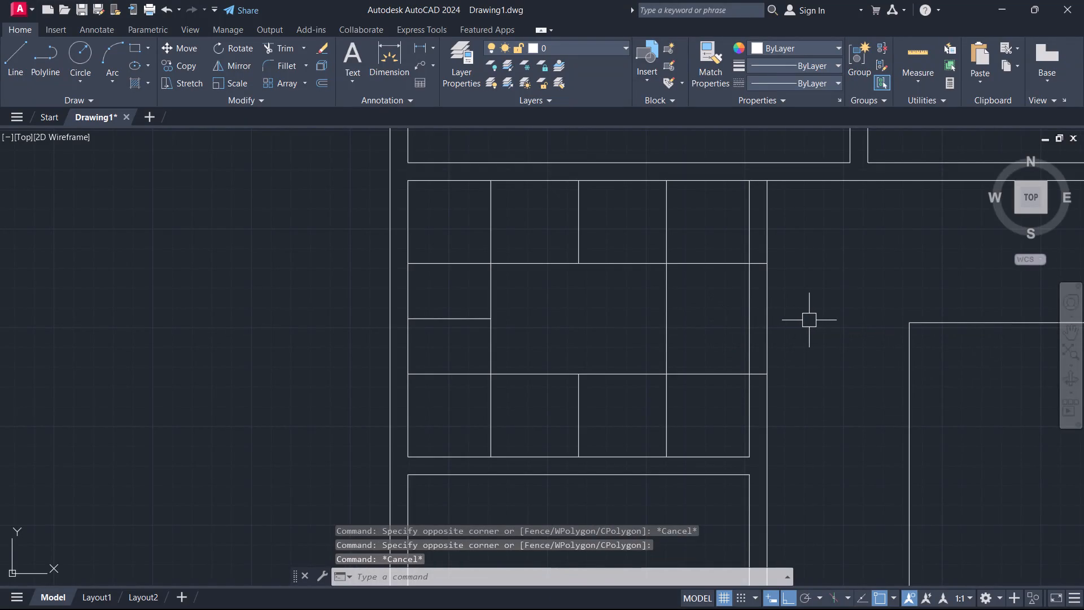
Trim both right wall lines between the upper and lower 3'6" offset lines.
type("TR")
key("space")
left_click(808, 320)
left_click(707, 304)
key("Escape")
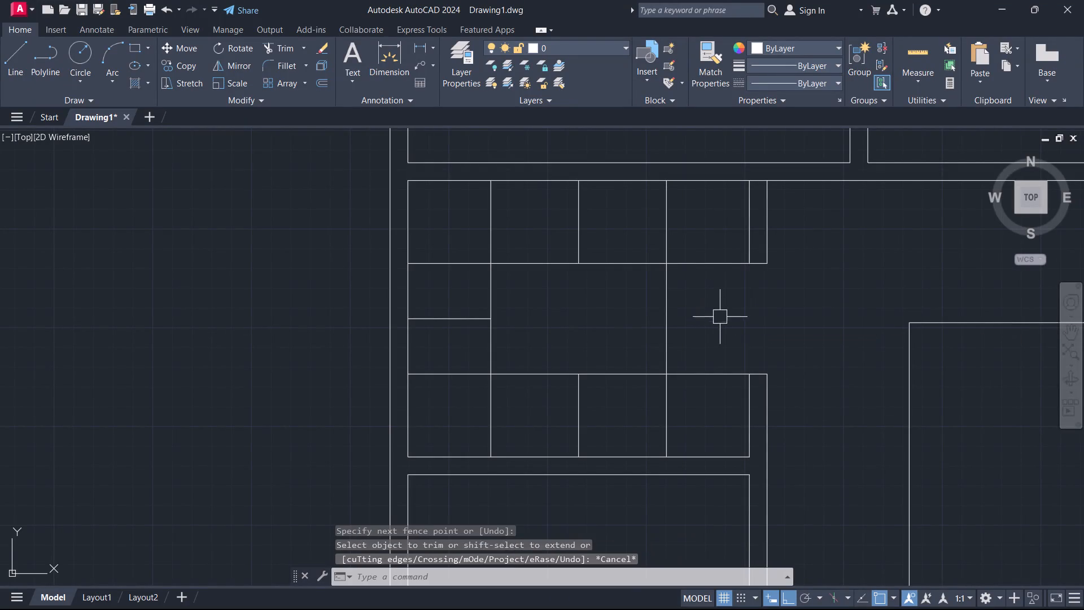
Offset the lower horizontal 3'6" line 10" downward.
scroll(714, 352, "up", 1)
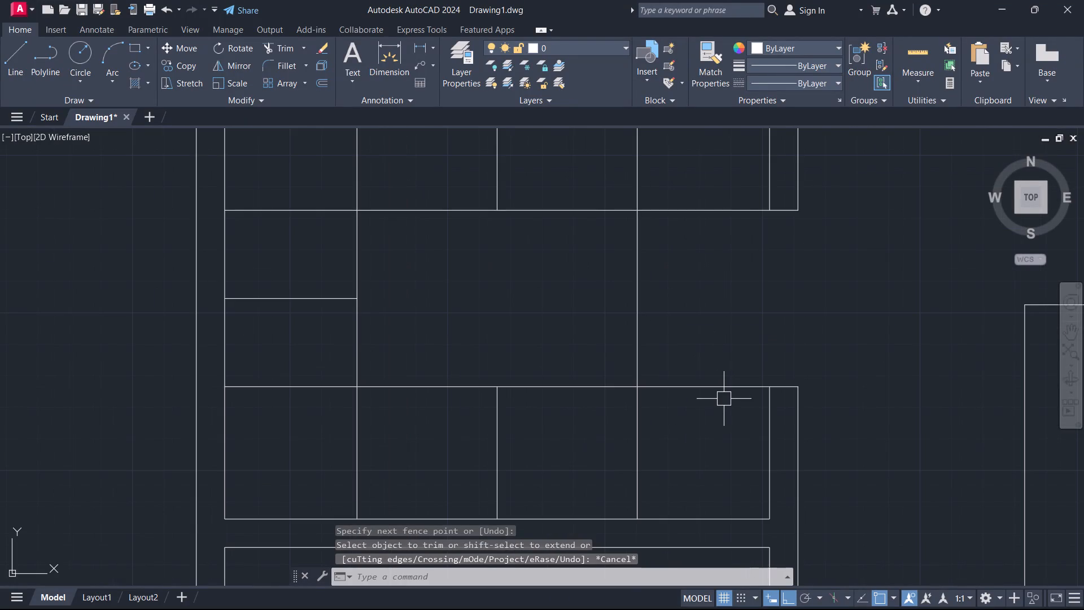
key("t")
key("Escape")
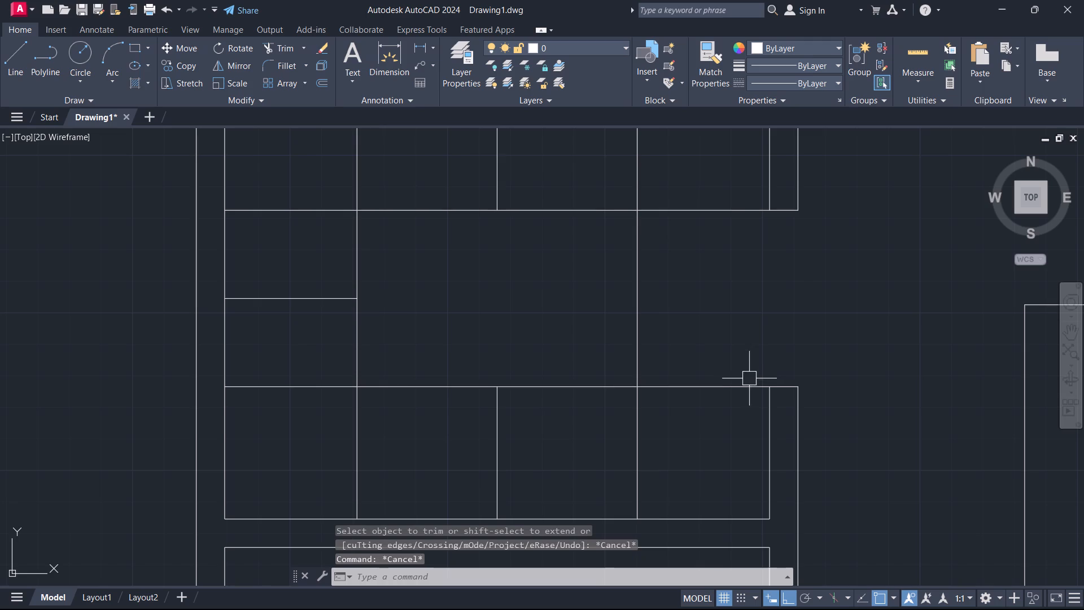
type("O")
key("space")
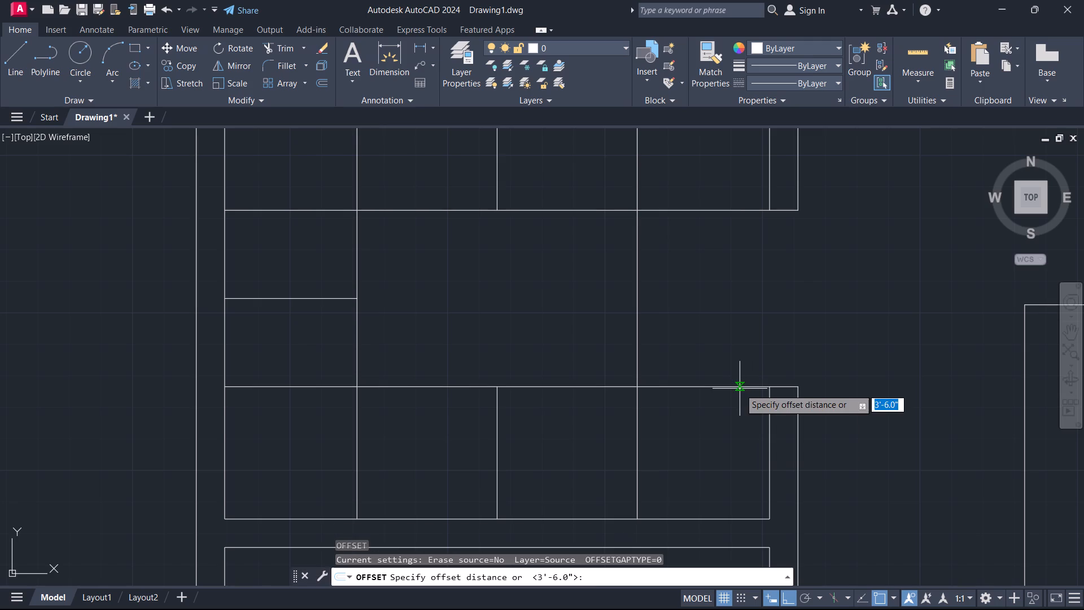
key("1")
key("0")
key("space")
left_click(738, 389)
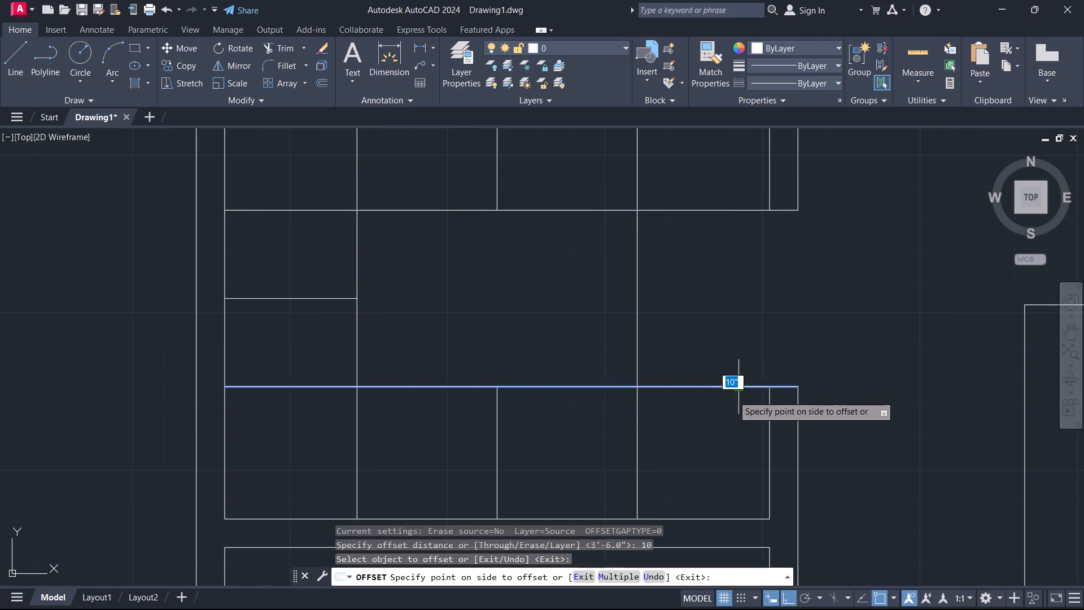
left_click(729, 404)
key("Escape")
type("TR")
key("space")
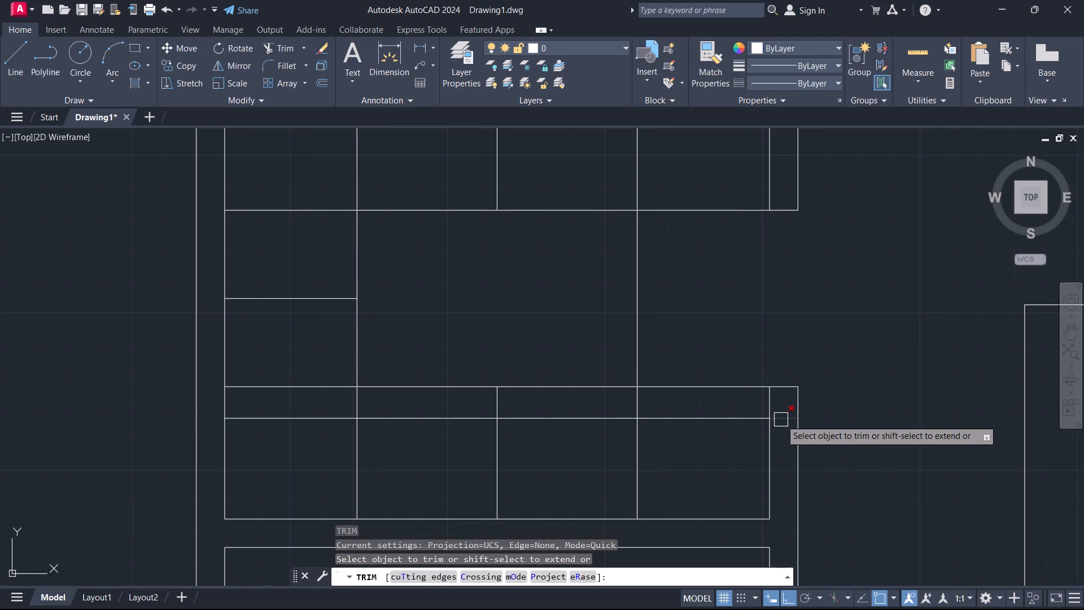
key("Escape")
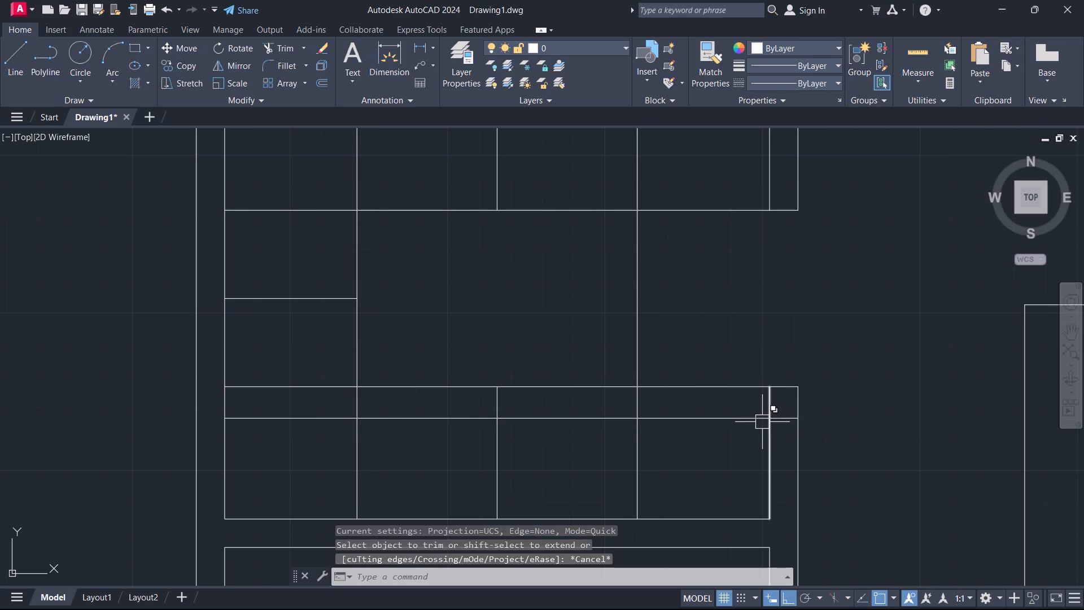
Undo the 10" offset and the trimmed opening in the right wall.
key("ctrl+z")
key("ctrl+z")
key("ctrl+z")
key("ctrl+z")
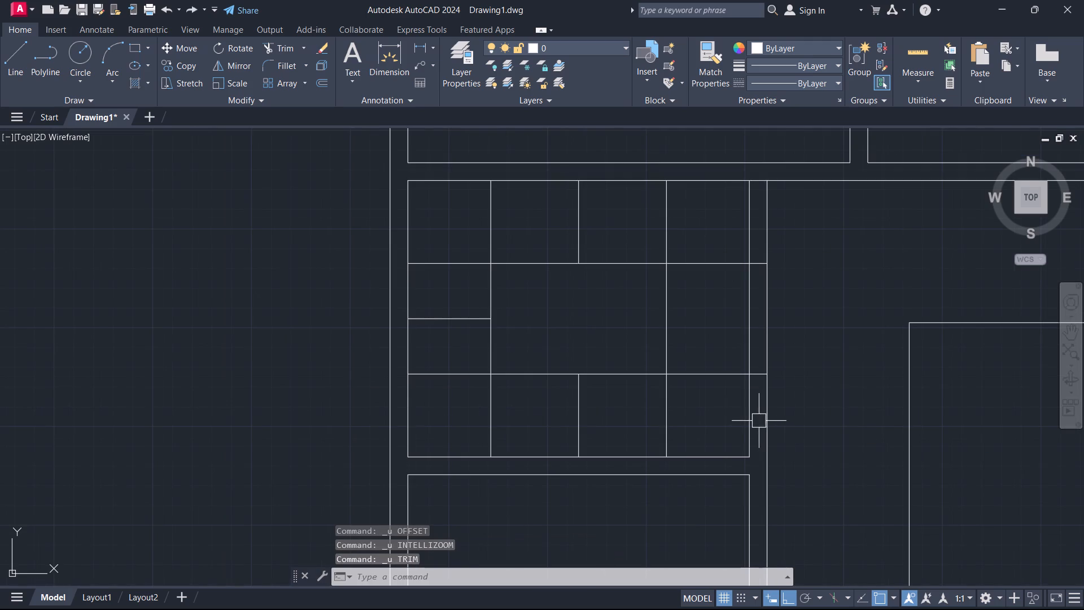
Trim both right wall lines below the lower horizontal 3'6" line to open the room's lower right bay.
key("t")
key("r")
key("space")
left_click(707, 422)
left_click(787, 415)
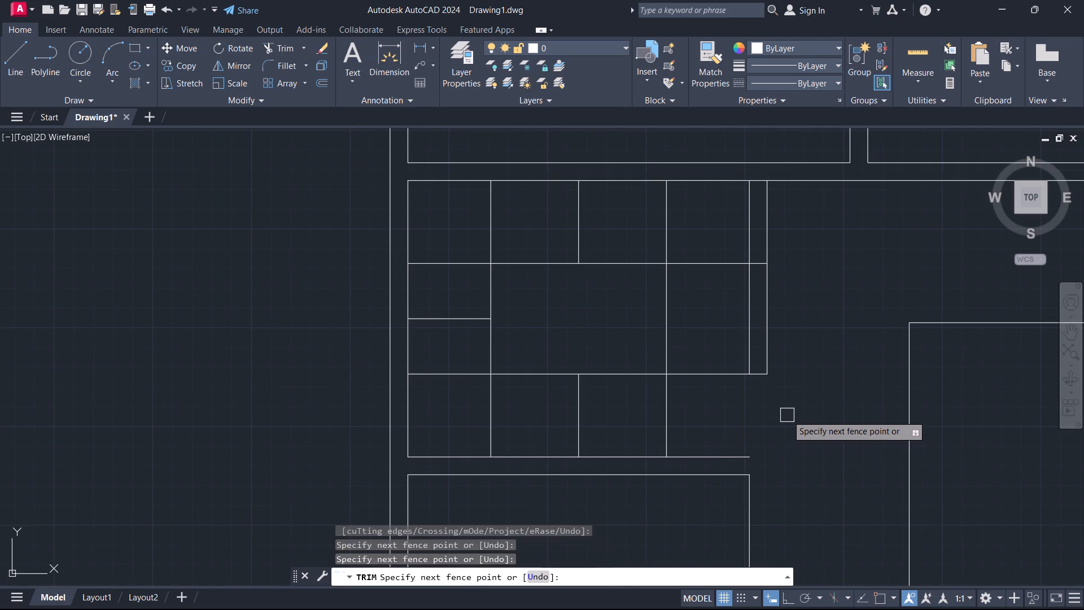
key("Escape")
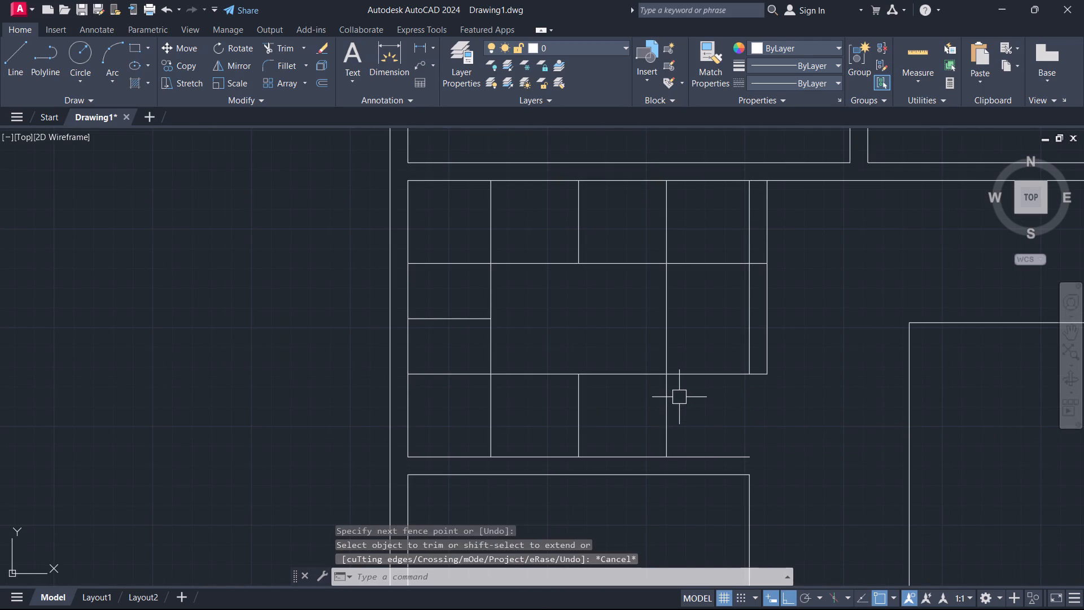
Offset the right vertical 3'6" line leftward five times in succession at 10" spacing.
type("O")
key("space")
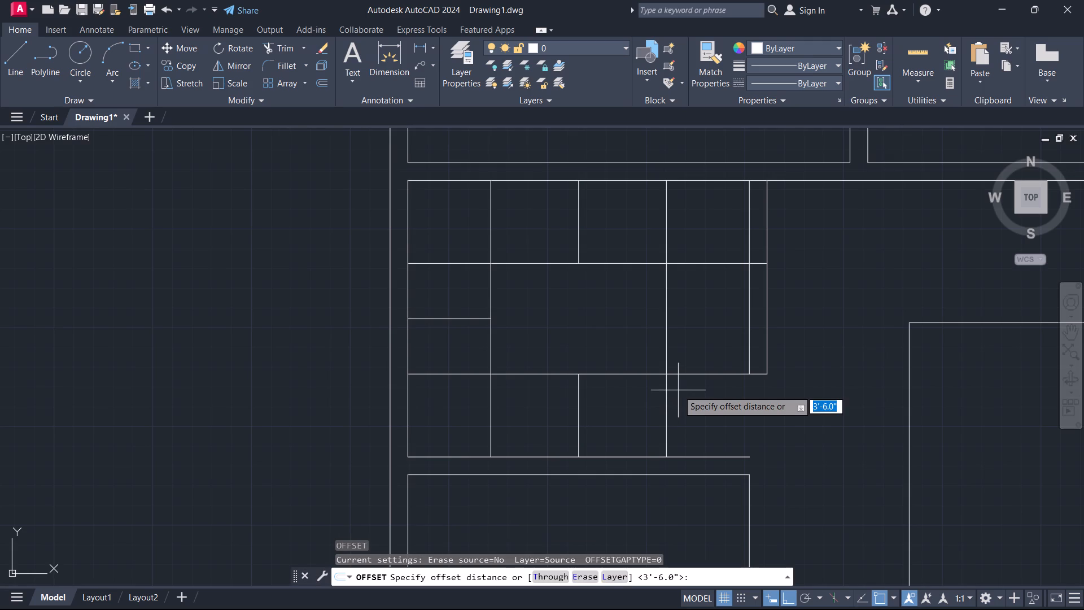
key("1")
key("0")
key("Return")
left_click(665, 414)
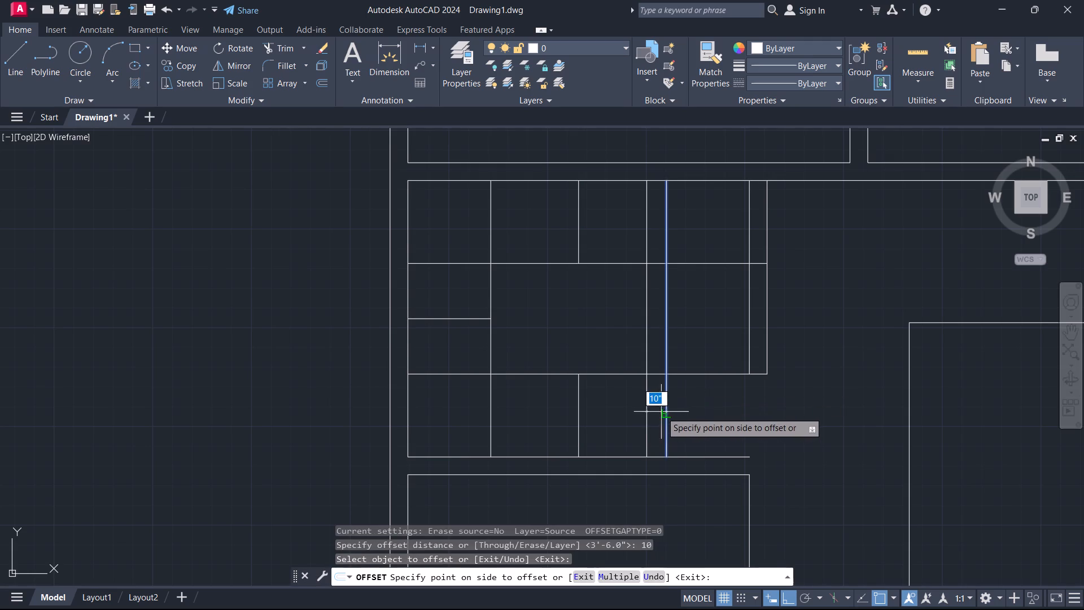
left_click(642, 403)
left_click(642, 403)
left_click(652, 406)
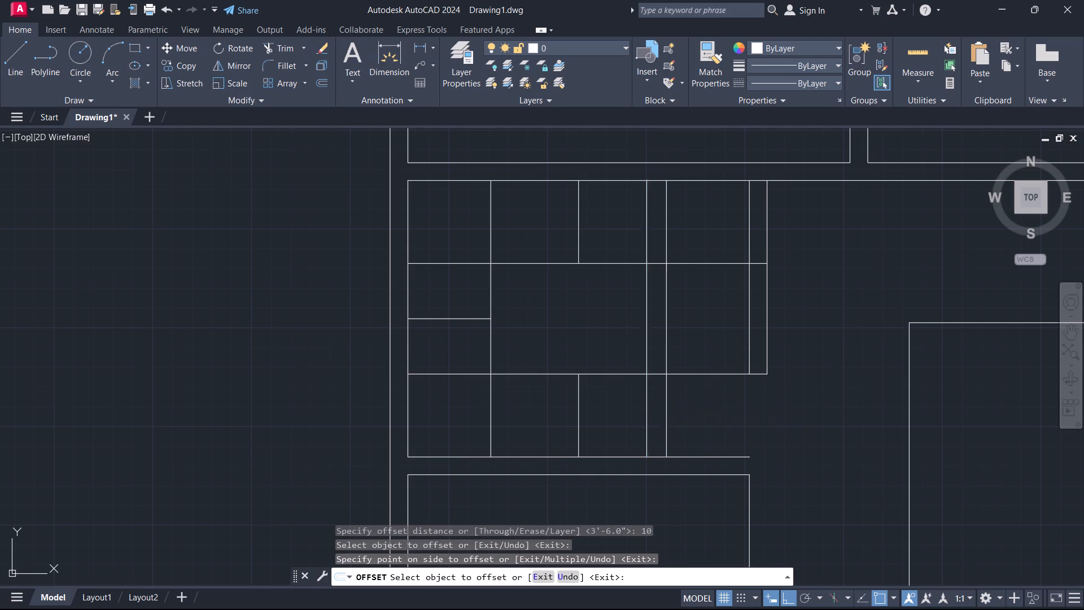
left_click(613, 405)
left_click(622, 413)
left_click(602, 414)
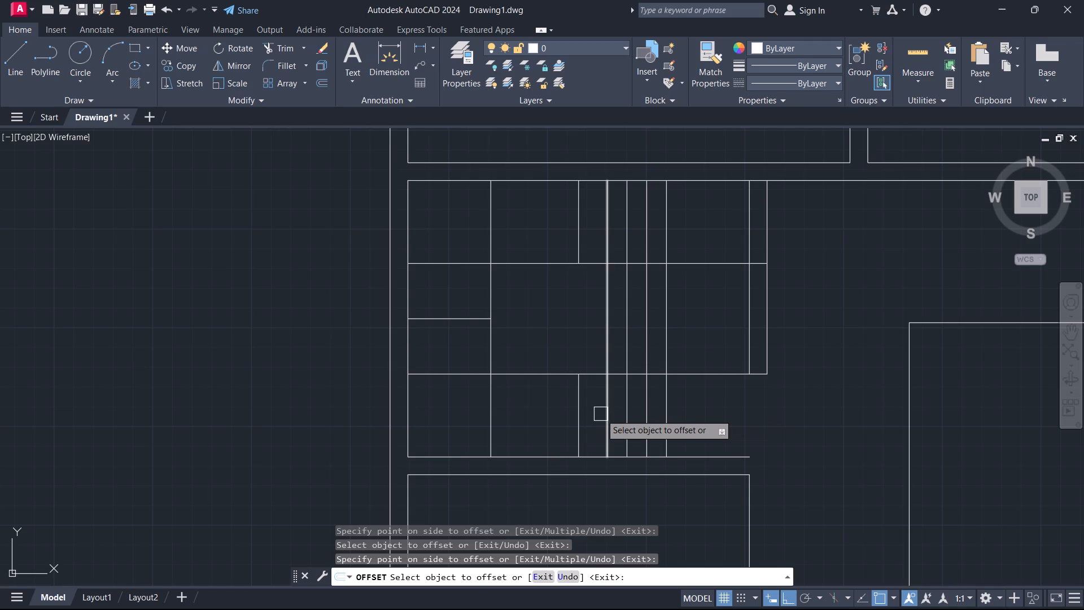
left_click(601, 414)
left_click(588, 414)
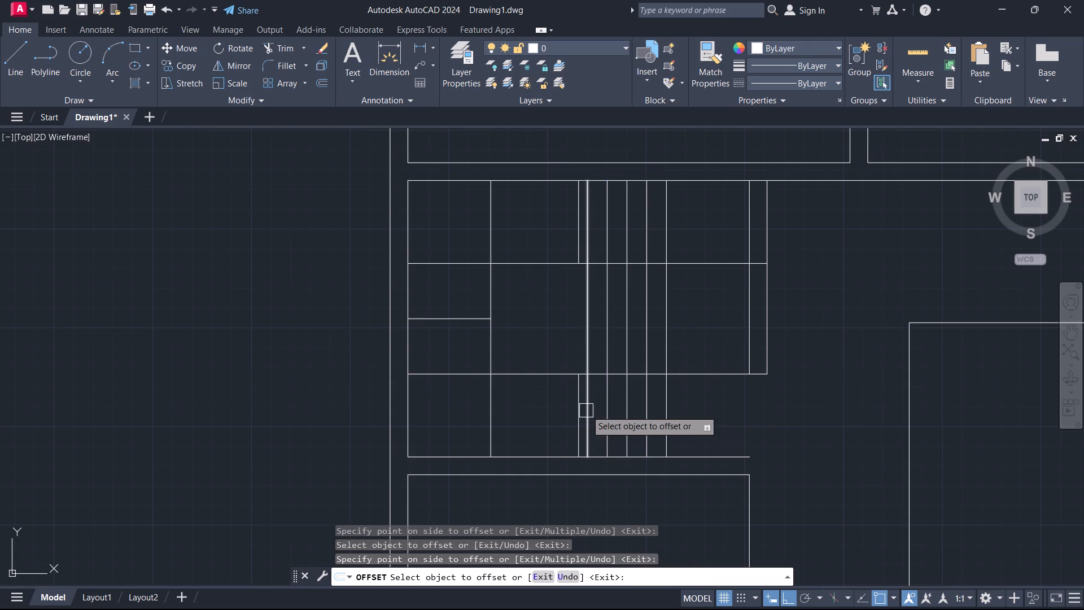
left_click(586, 410)
left_click(548, 400)
key("Escape")
Erase the two leftover pieces of the room's vertical centre line, in the lower and upper bays.
scroll(565, 399, "up", 2)
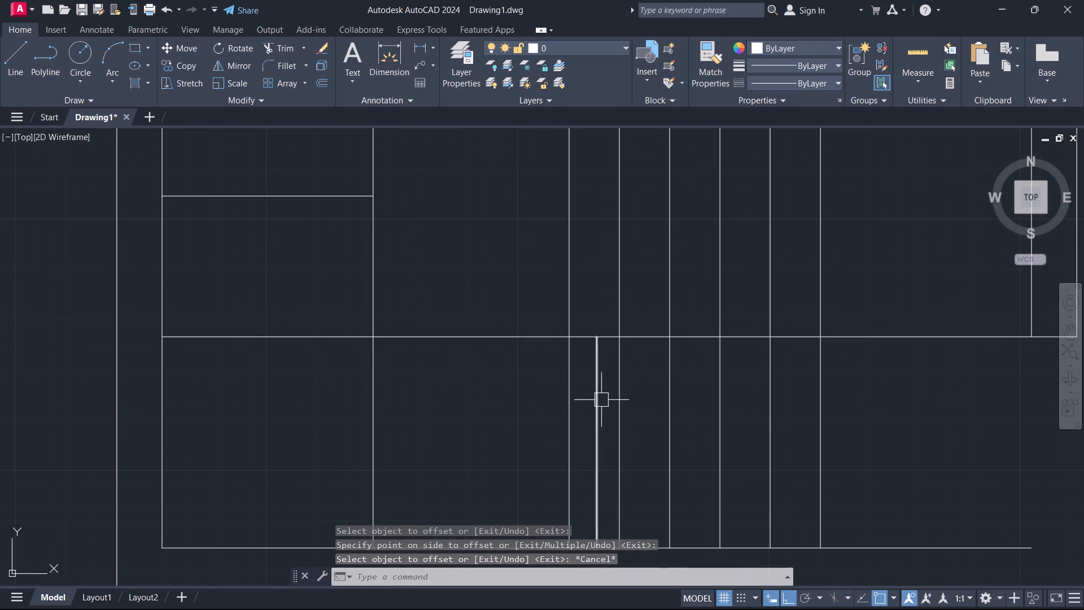
left_click(592, 394)
key("Delete")
scroll(566, 413, "down", 3)
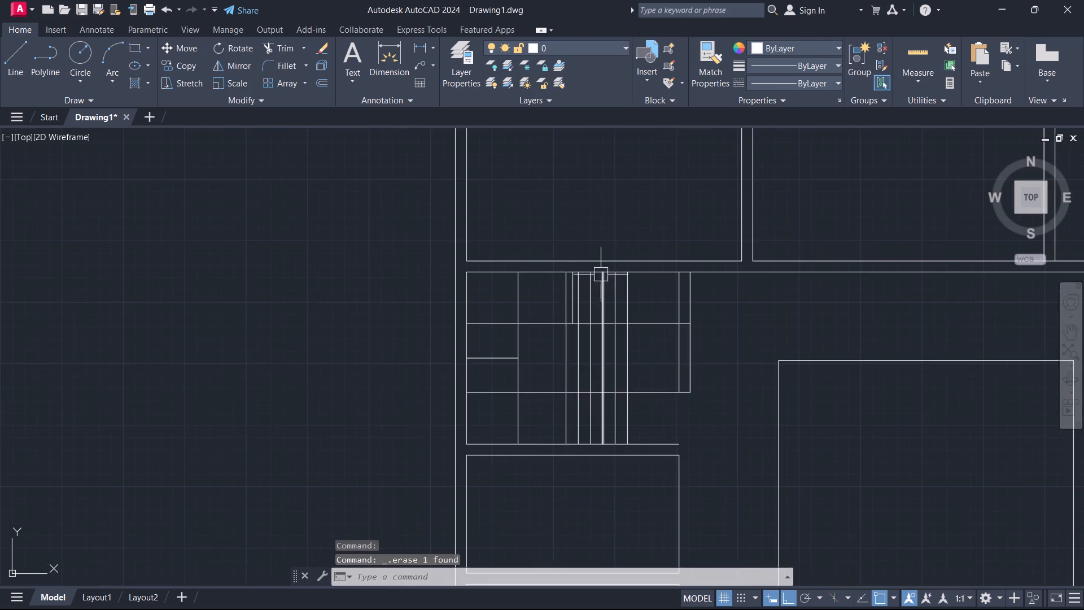
scroll(601, 274, "up", 3)
left_click(512, 345)
left_click(500, 347)
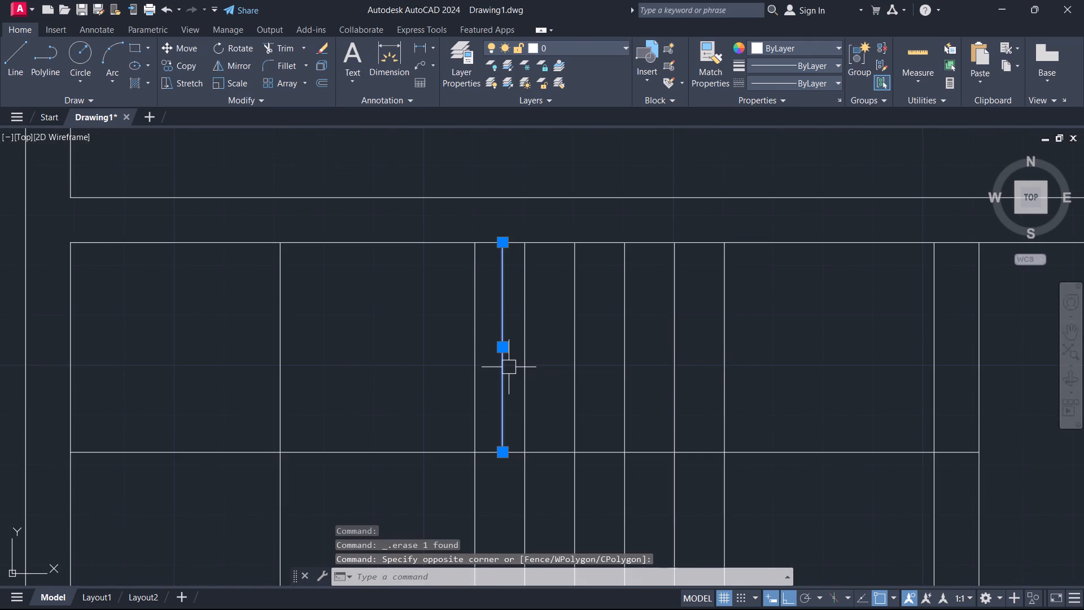
key("Delete")
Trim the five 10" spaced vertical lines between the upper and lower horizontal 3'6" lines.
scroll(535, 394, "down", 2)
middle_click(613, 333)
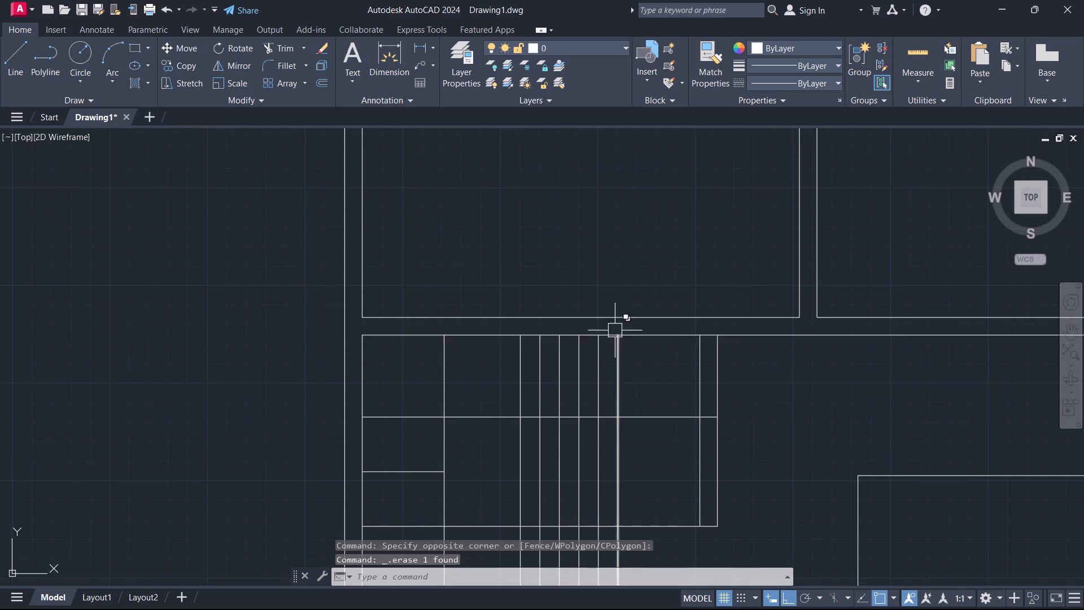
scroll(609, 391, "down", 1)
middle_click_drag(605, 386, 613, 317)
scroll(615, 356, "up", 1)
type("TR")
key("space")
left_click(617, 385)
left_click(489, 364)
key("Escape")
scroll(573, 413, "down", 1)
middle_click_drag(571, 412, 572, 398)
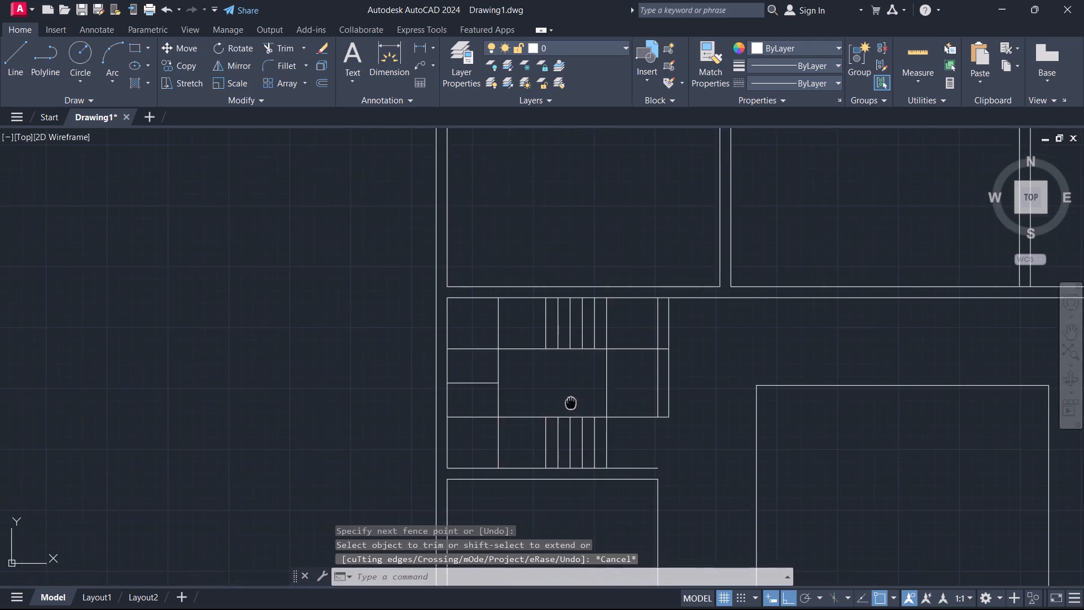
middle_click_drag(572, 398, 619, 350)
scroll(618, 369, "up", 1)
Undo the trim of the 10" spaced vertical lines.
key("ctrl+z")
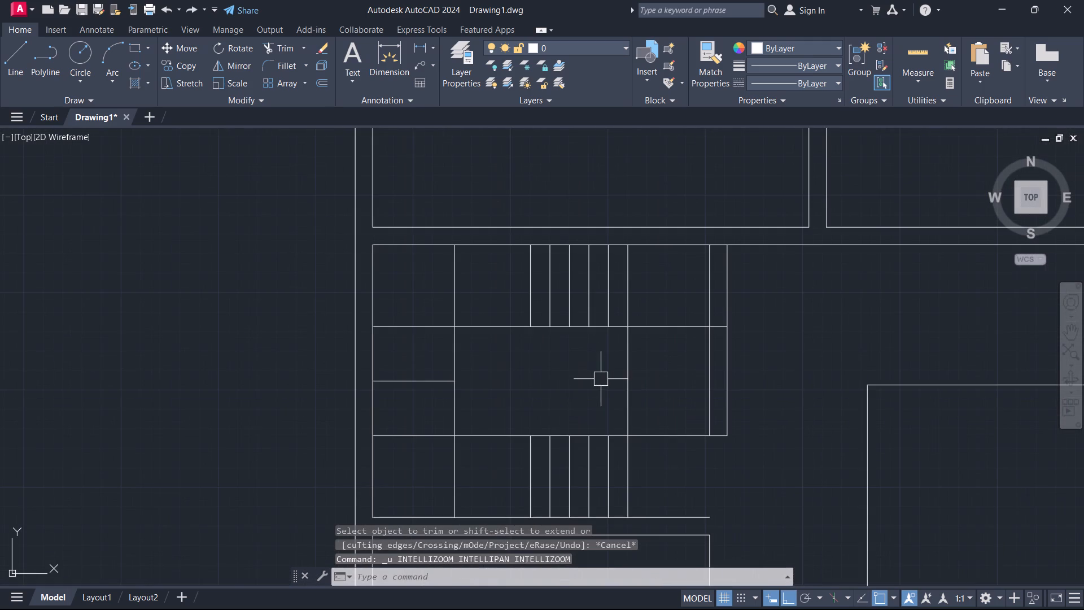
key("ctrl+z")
Offset the leftmost of the spaced vertical lines leftward three more times at 10" spacing.
type("O")
key("space")
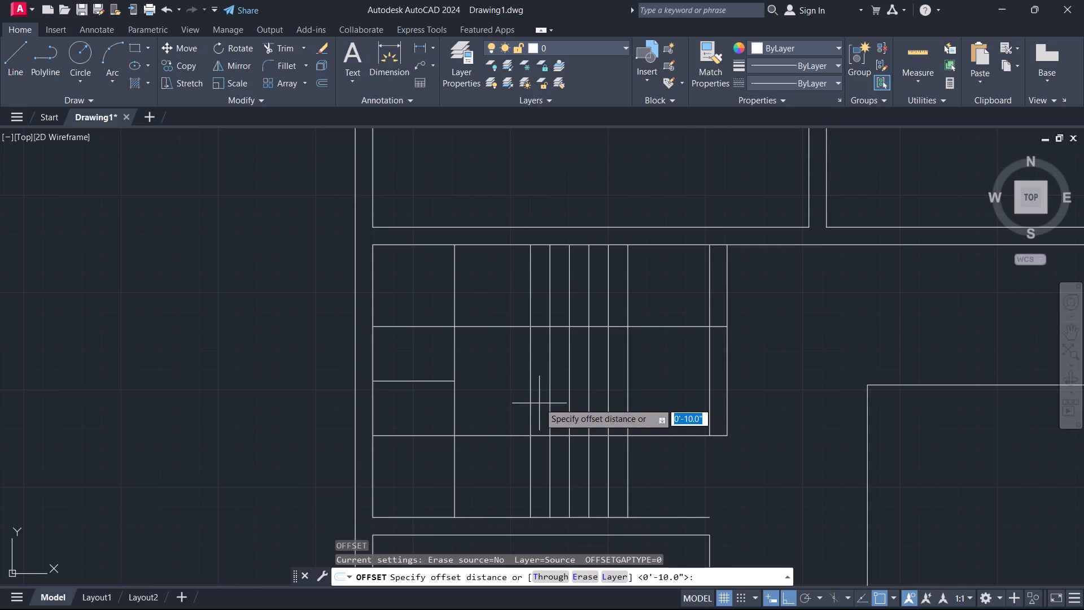
key("space")
left_click(531, 398)
left_click(478, 412)
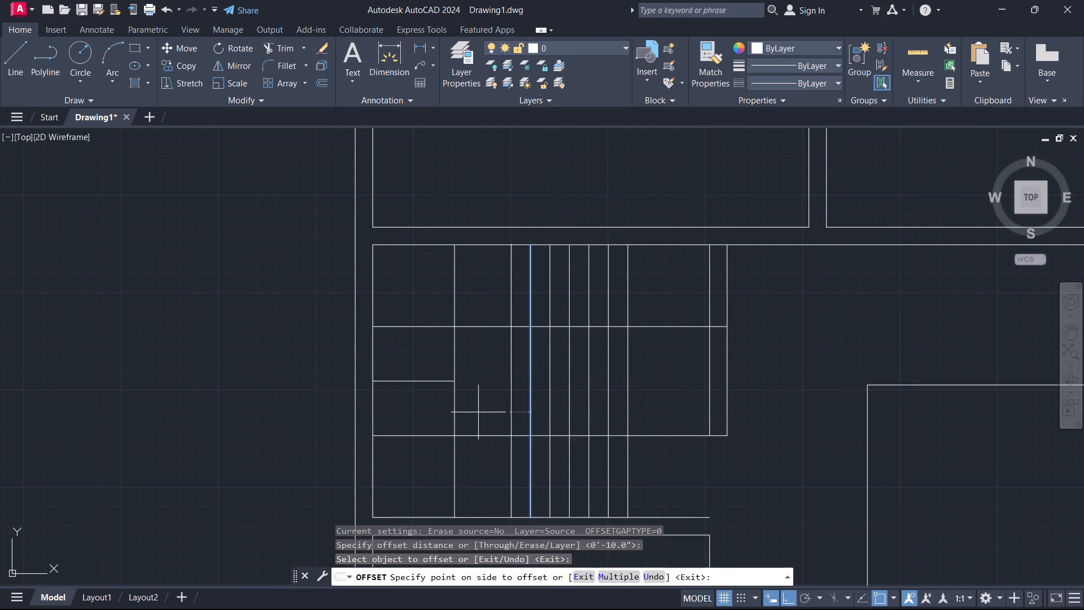
left_click(510, 400)
left_click(486, 406)
left_click(492, 403)
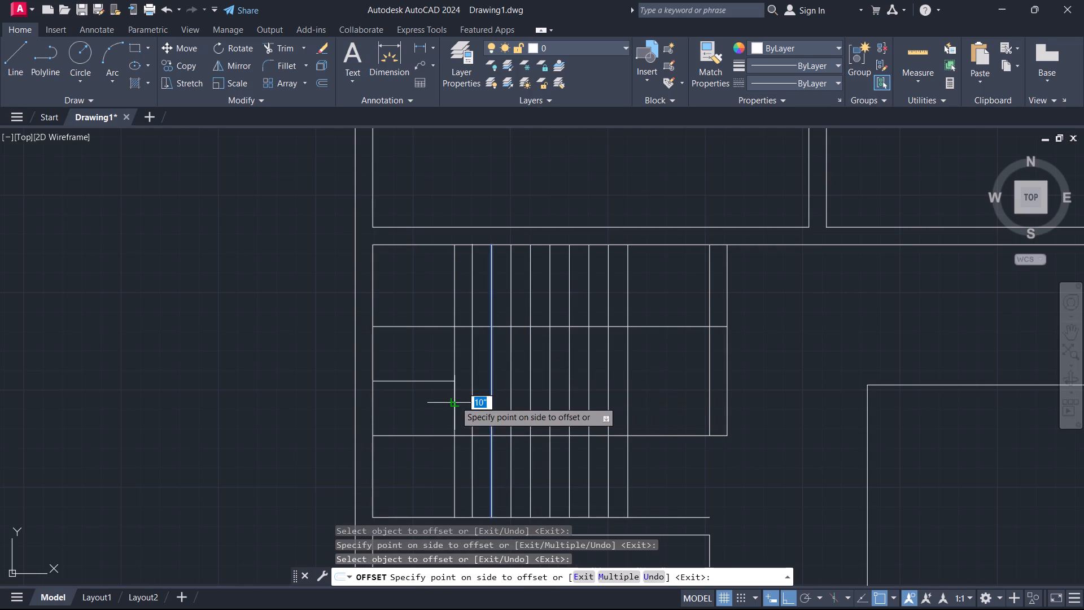
left_click(455, 401)
key("Escape")
Trim the eight inner tread lines between the upper and lower 3'6" horizontal lines, leaving the outermost two verticals whole.
key("t")
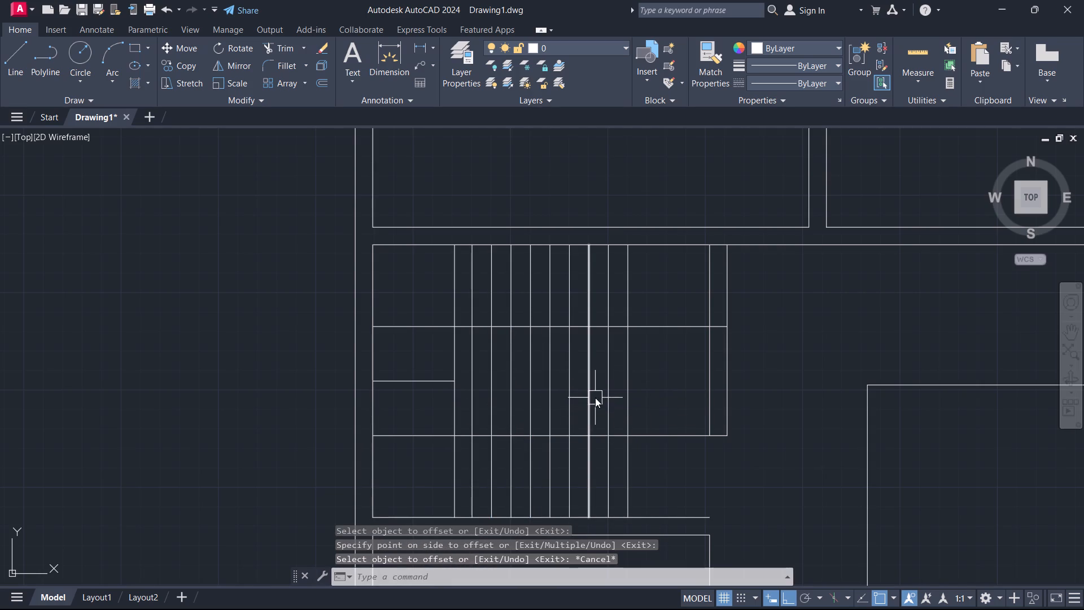
key("r")
key("space")
left_click(616, 384)
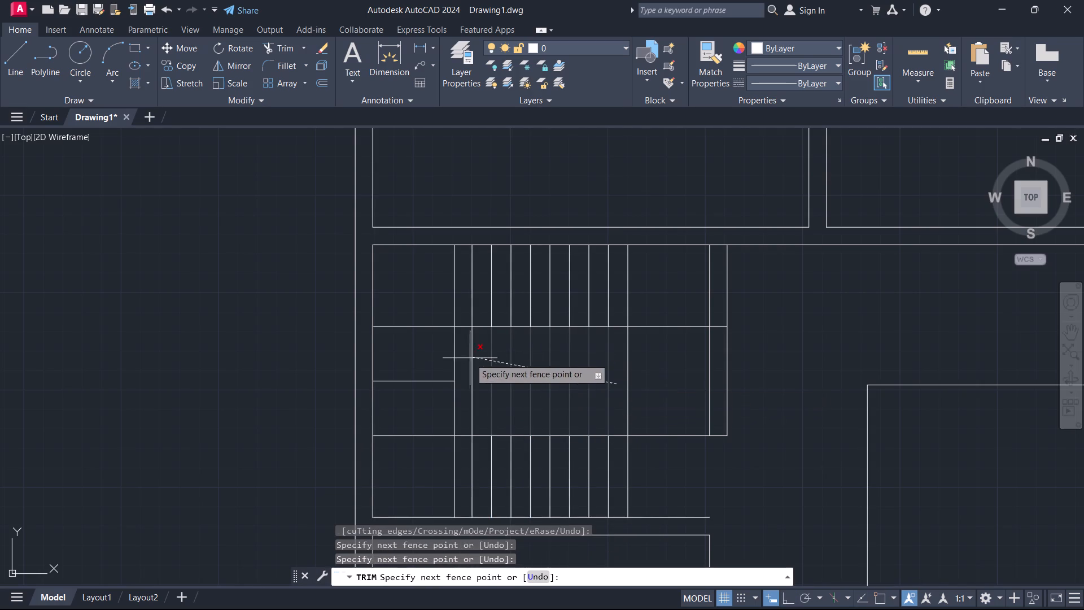
left_click(466, 373)
key("Escape")
Trim away the short horizontal line in the left bay between the two 3'6" horizontal lines.
key("space")
left_click(430, 403)
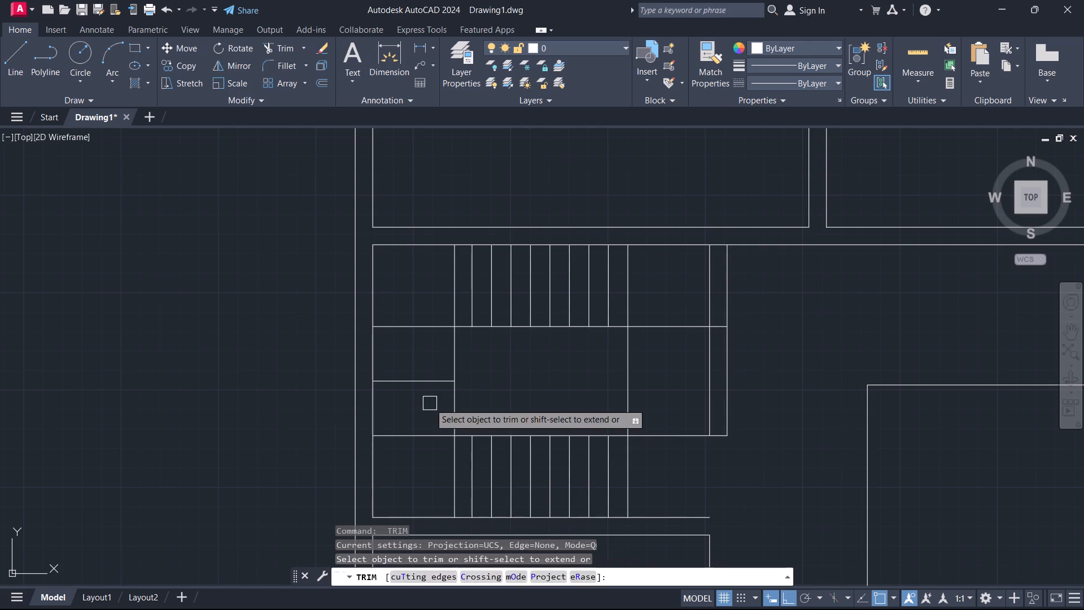
left_click(418, 372)
key("Escape")
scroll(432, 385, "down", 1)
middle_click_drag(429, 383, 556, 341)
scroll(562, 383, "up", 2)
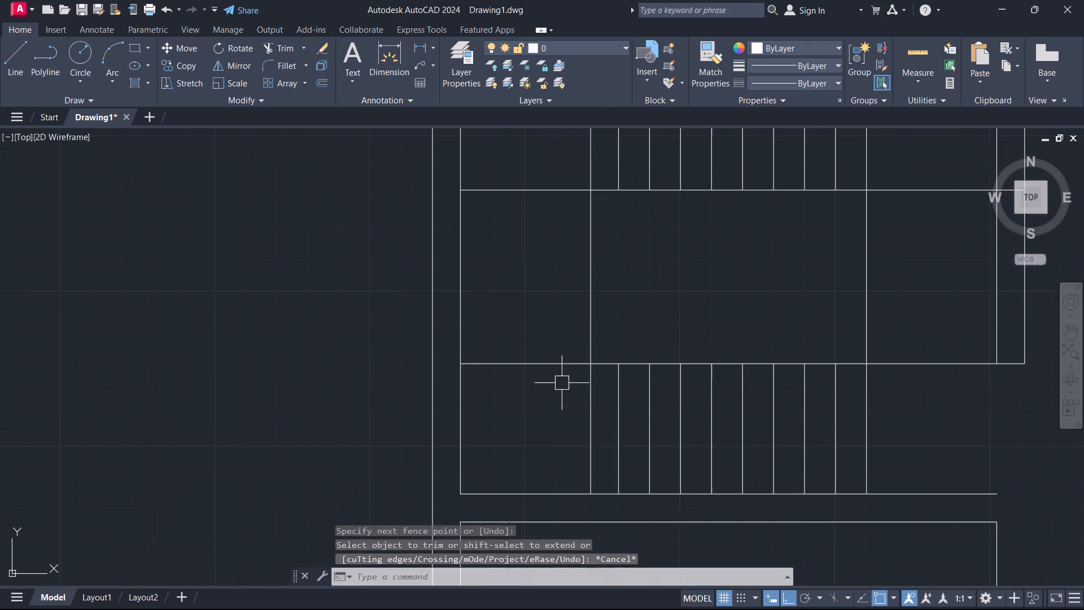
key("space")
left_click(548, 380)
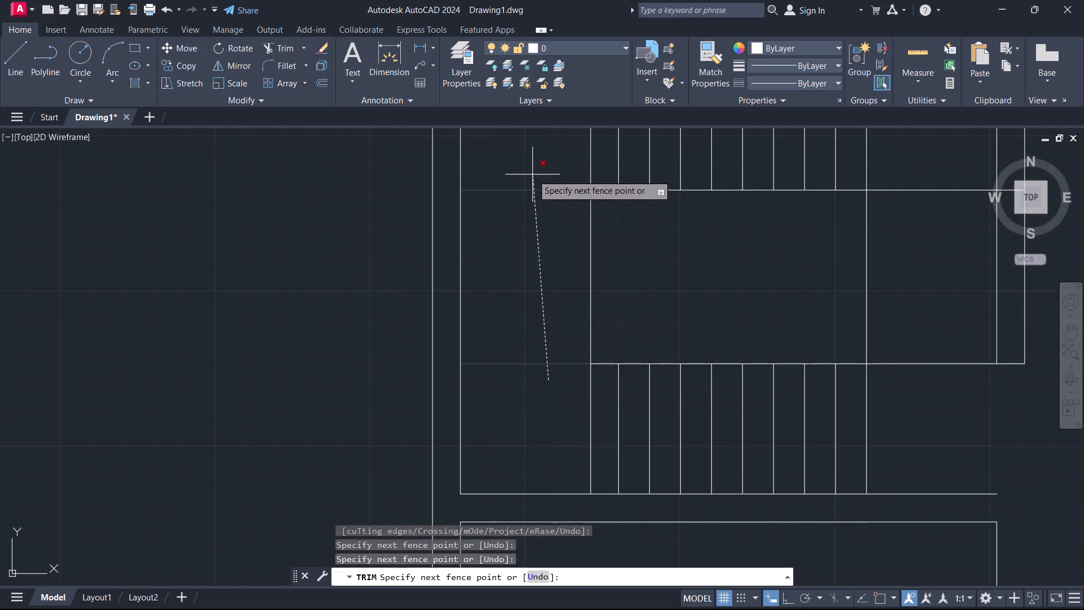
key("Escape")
Offset the lower 3'6" horizontal line upward five times in succession at 10" spacing to form the left flight's treads.
type("O")
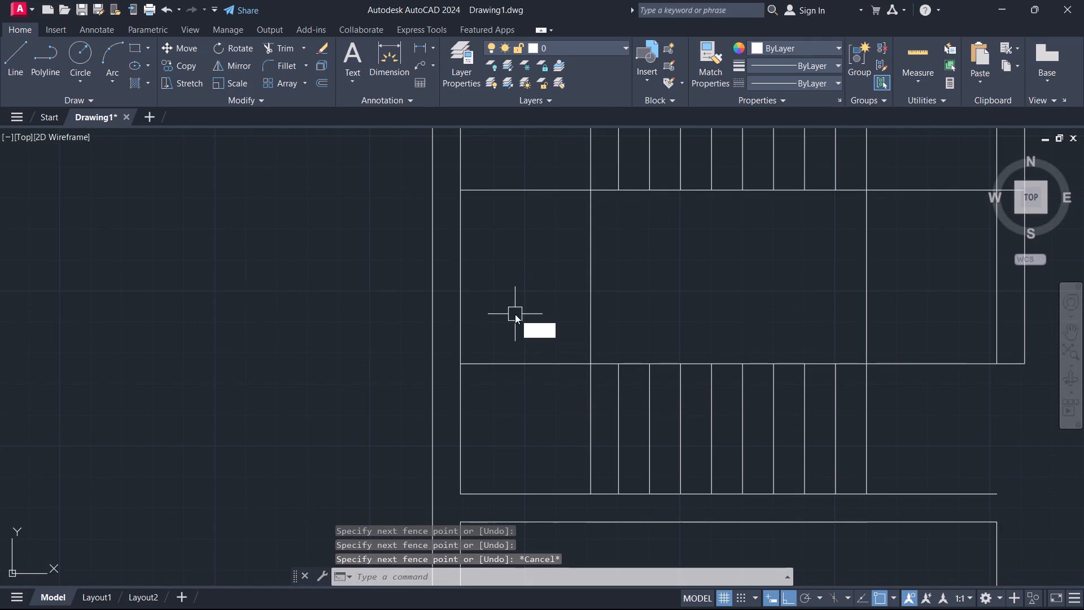
key("space")
type("10")
key("Return")
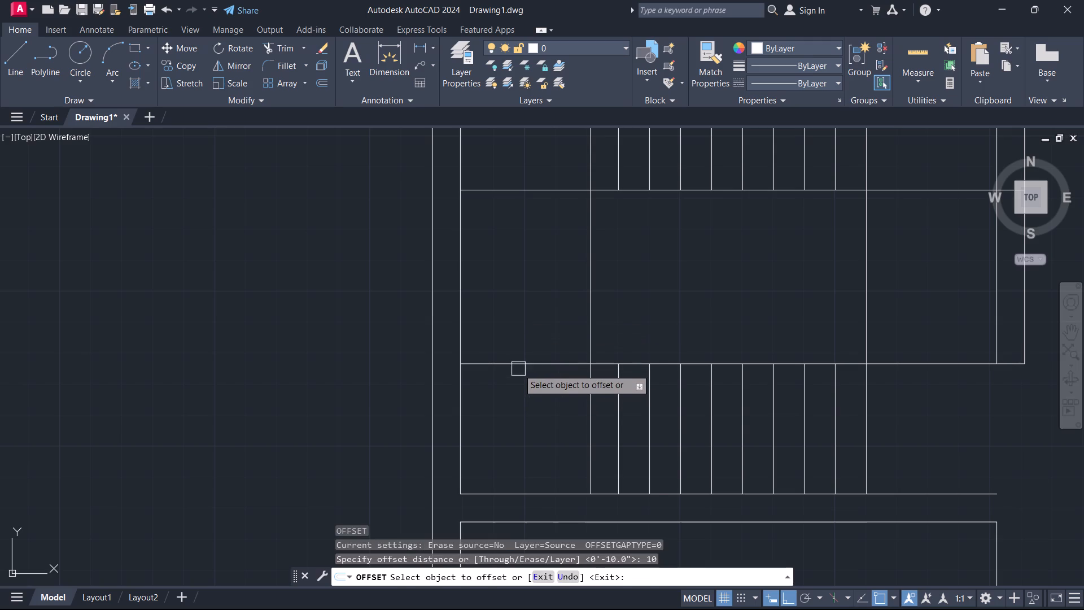
left_click(519, 367)
left_click(520, 323)
left_click(522, 334)
left_click(528, 277)
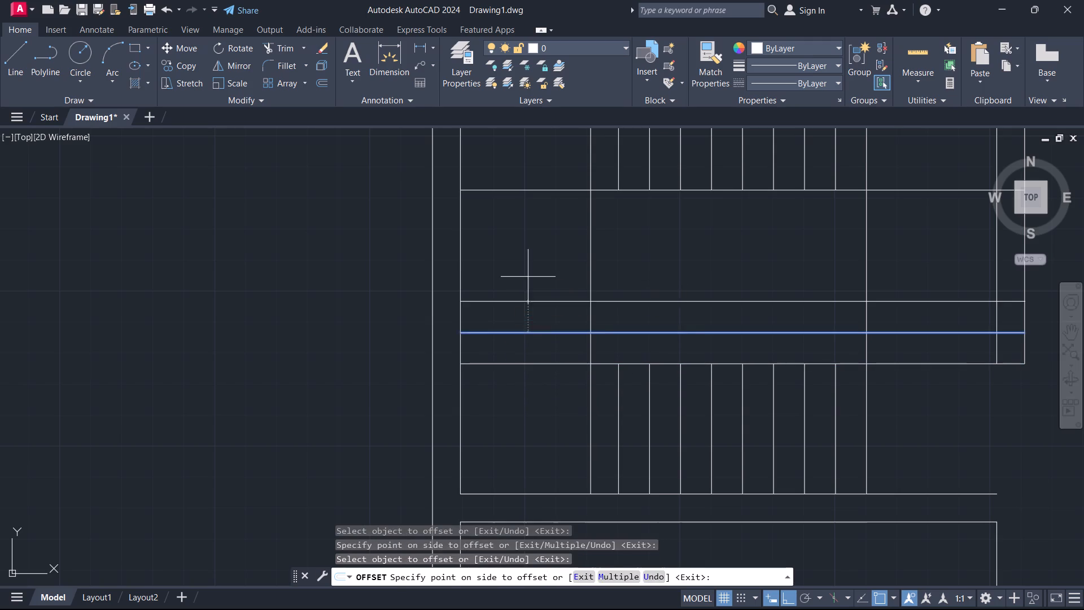
left_click(526, 303)
left_click(532, 273)
left_click(535, 276)
left_click(536, 211)
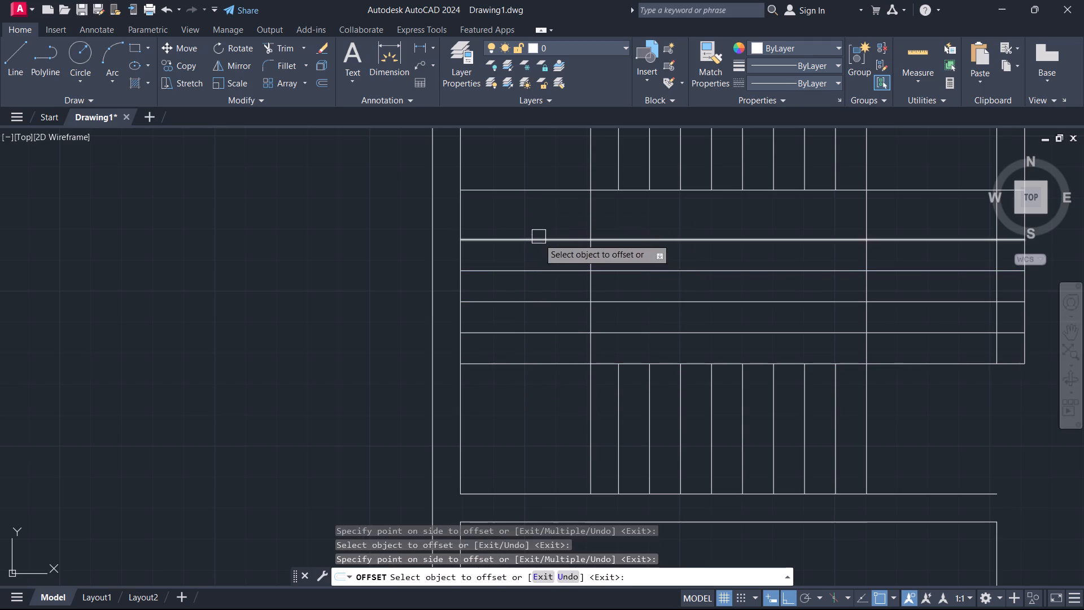
left_click(540, 242)
left_click(541, 167)
key("Escape")
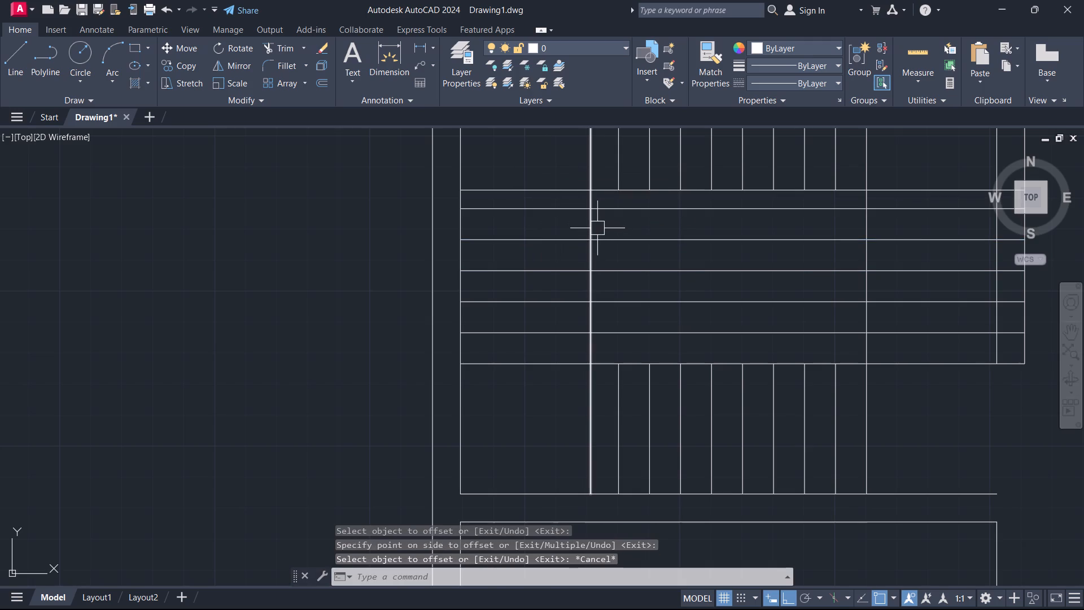
Trim the five new 10" spaced horizontal lines across the central well between the left flight and the right vertical line.
type("TR")
key("space")
left_click(653, 343)
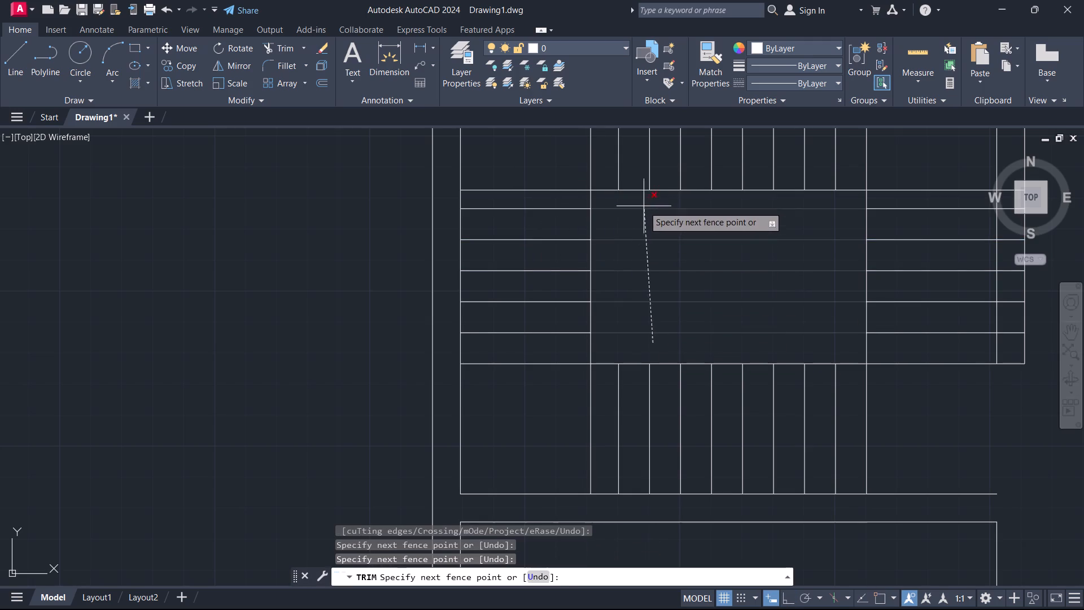
left_click(645, 203)
Trim the pieces of the tread lines and the upper 3'6" line that cross the thickness of the right wall.
middle_click_drag(907, 256, 661, 279)
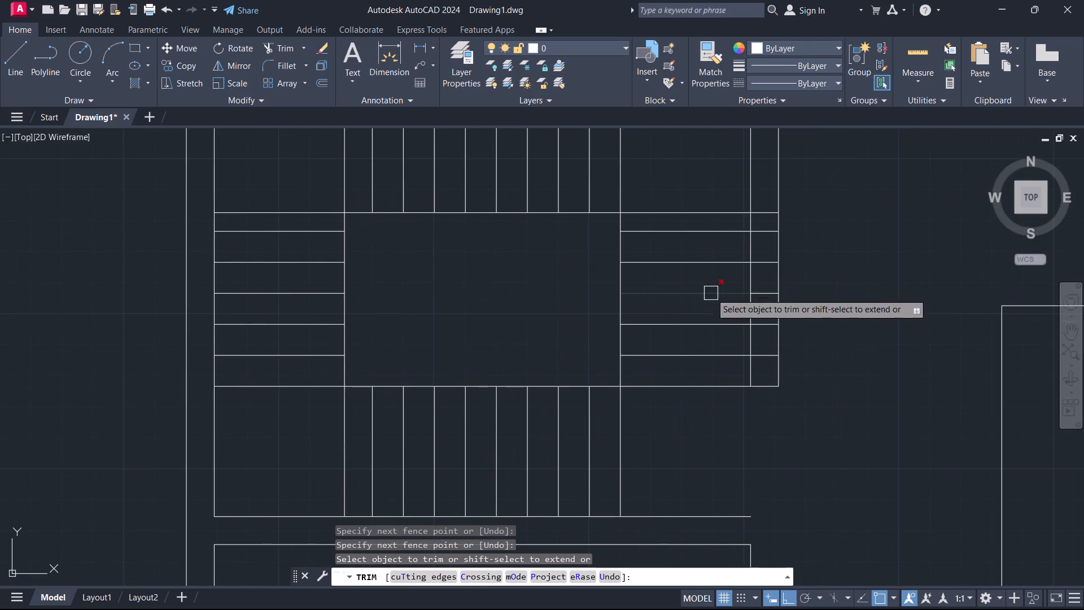
scroll(760, 347, "up", 1)
left_click_drag(766, 369, 760, 355)
left_click_drag(772, 343, 769, 336)
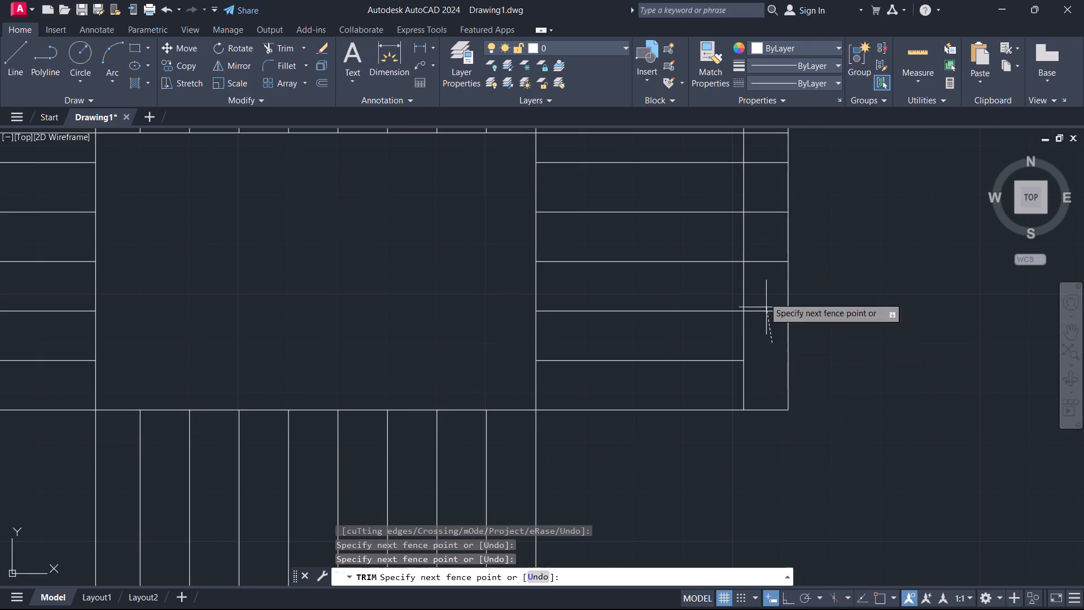
middle_click_drag(755, 234, 610, 445)
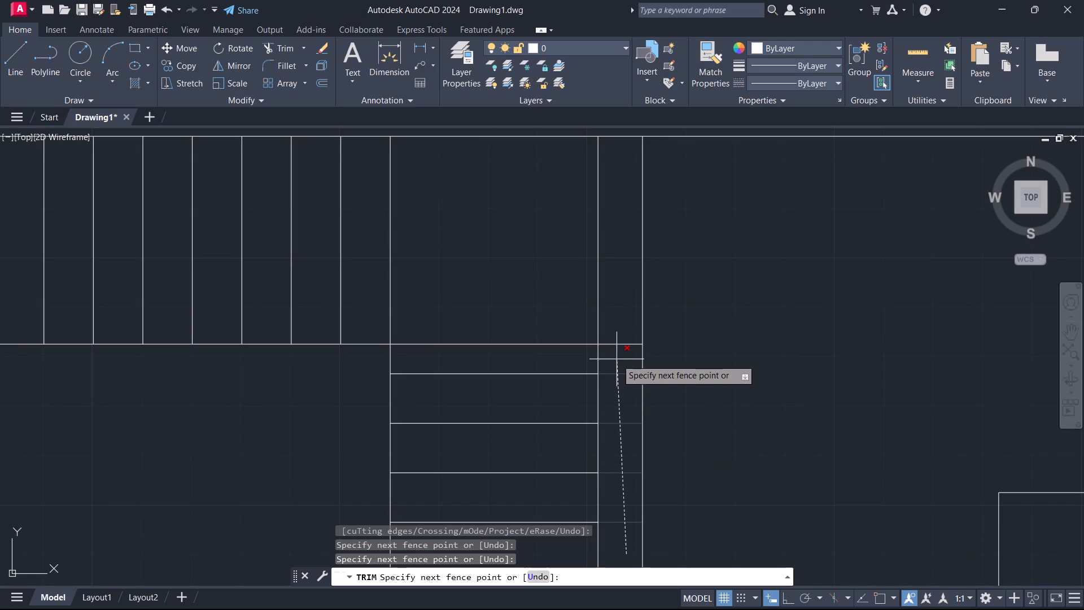
left_click(624, 330)
Trim the remaining horizontal lines in the right bay between the flights' right edge and the wall.
middle_click_drag(615, 376, 623, 121)
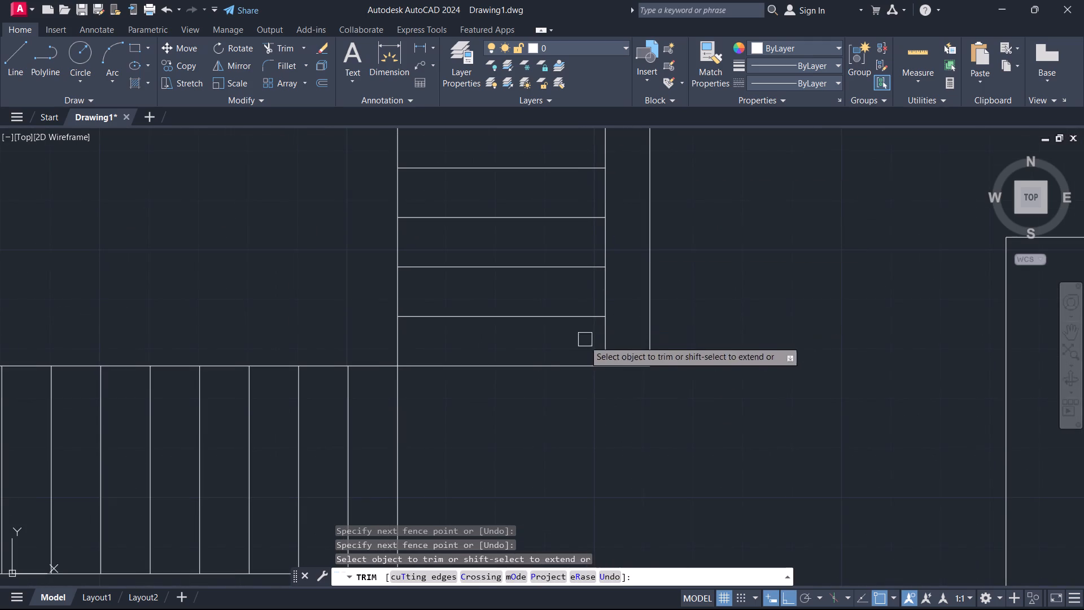
left_click_drag(544, 381, 544, 371)
left_click_drag(528, 404, 526, 391)
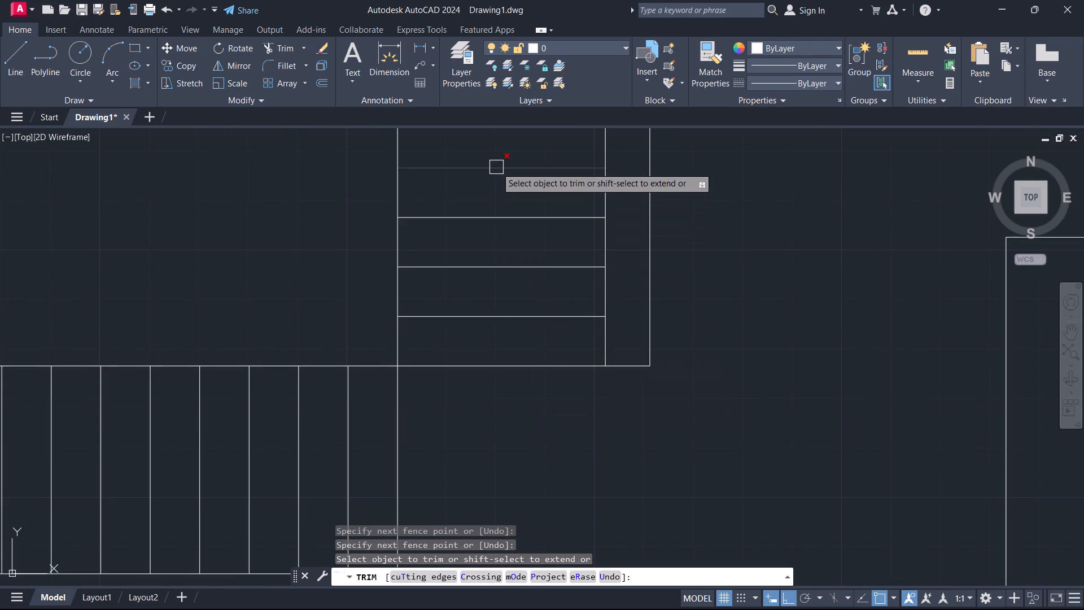
middle_click_drag(496, 167, 495, 296)
left_click(534, 512)
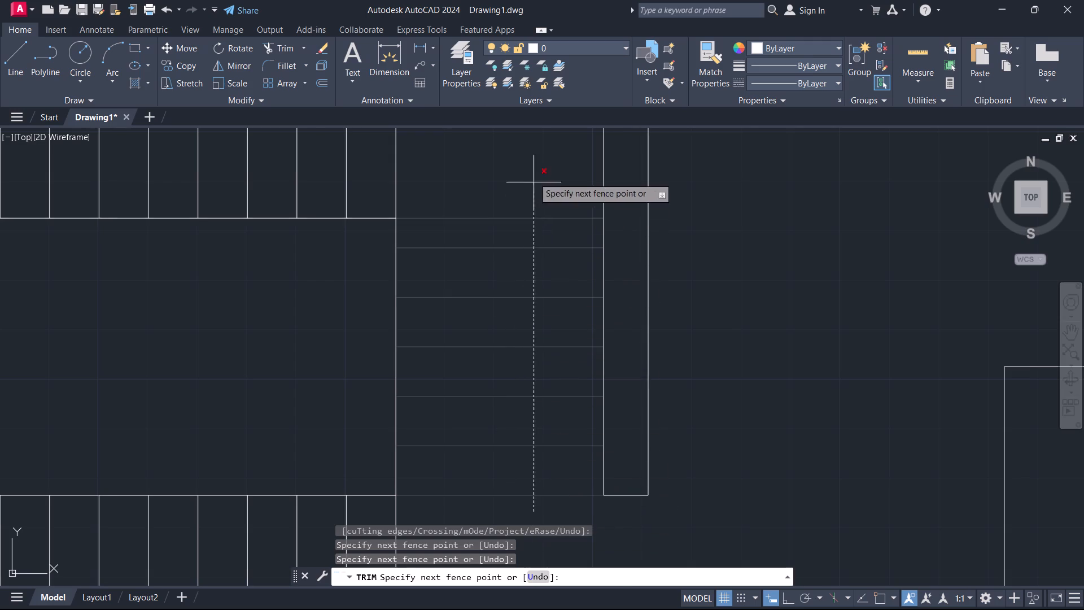
left_click(536, 148)
key("Escape")
Trim the flights' right edge line where it crosses the central well between the upper and lower flights.
scroll(511, 270, "down", 2)
middle_click_drag(502, 273, 639, 316)
key("space")
left_click_drag(616, 356, 601, 353)
left_click(519, 338)
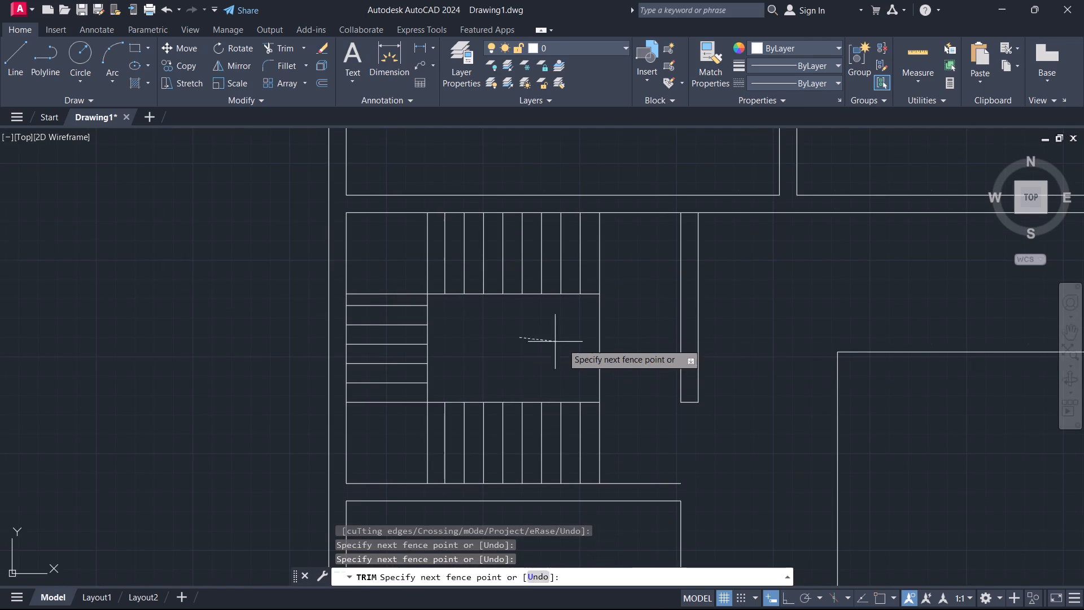
left_click(608, 350)
key("Escape")
Trim the upper 3'6" horizontal line across the upper-left corner landing.
scroll(556, 349, "down", 2)
scroll(567, 339, "up", 2)
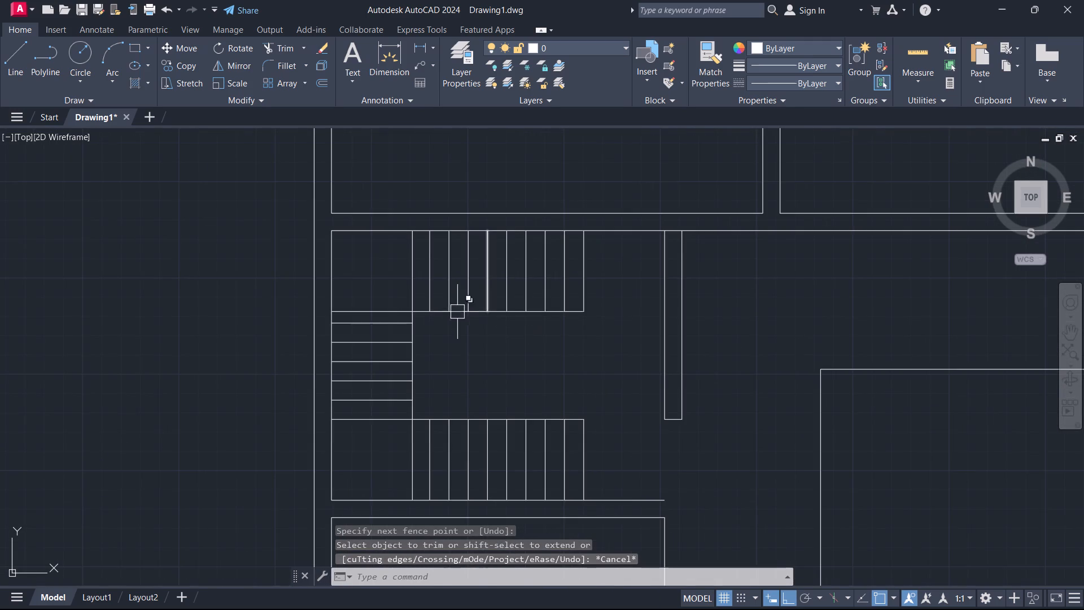
scroll(407, 300, "up", 1)
key("t")
key("r")
key("space")
left_click(389, 322)
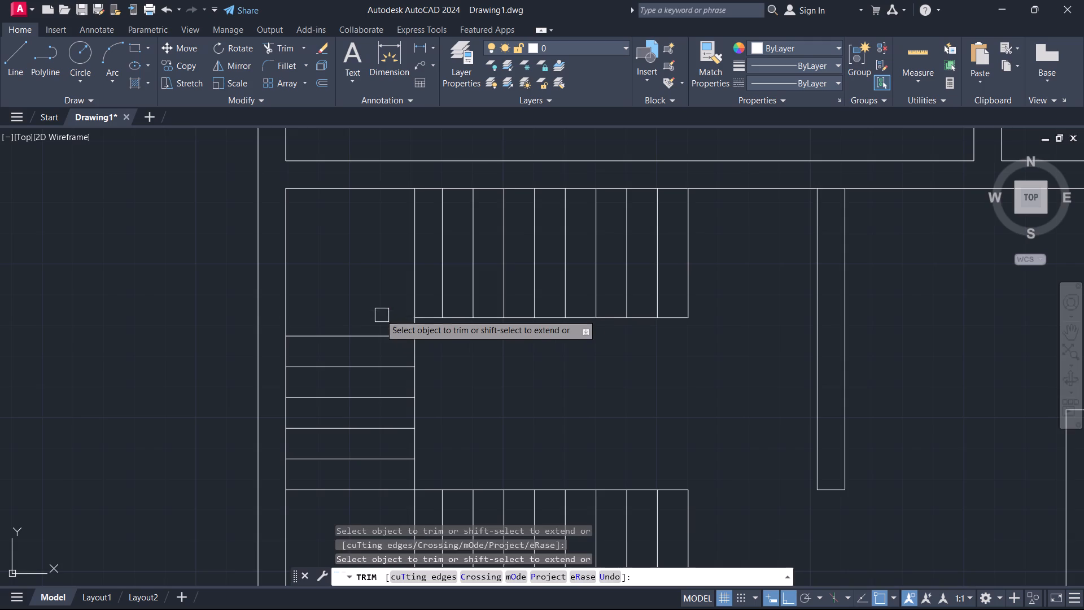
key("Escape")
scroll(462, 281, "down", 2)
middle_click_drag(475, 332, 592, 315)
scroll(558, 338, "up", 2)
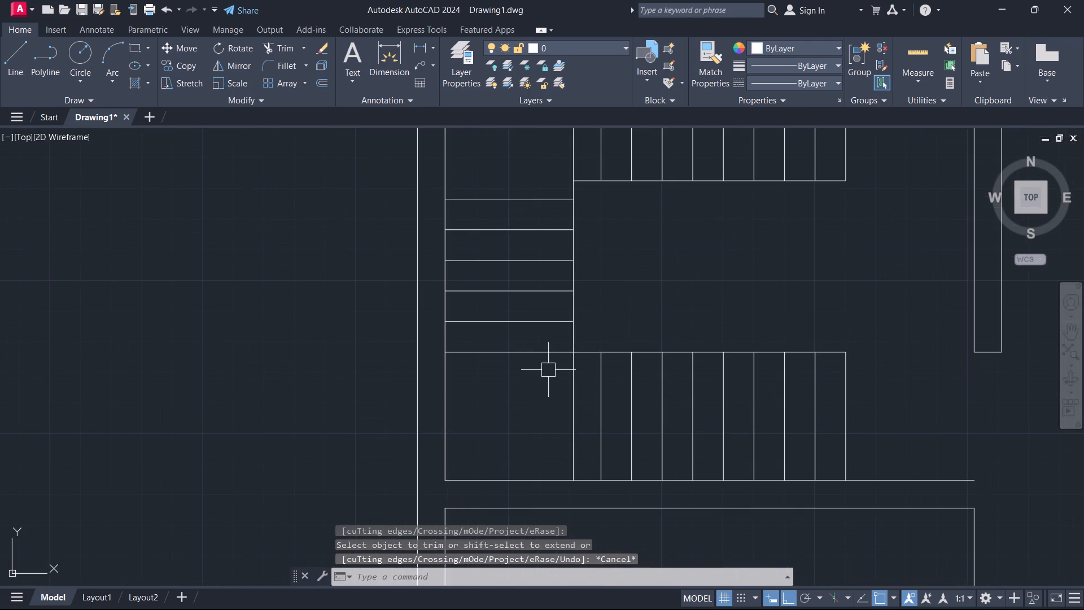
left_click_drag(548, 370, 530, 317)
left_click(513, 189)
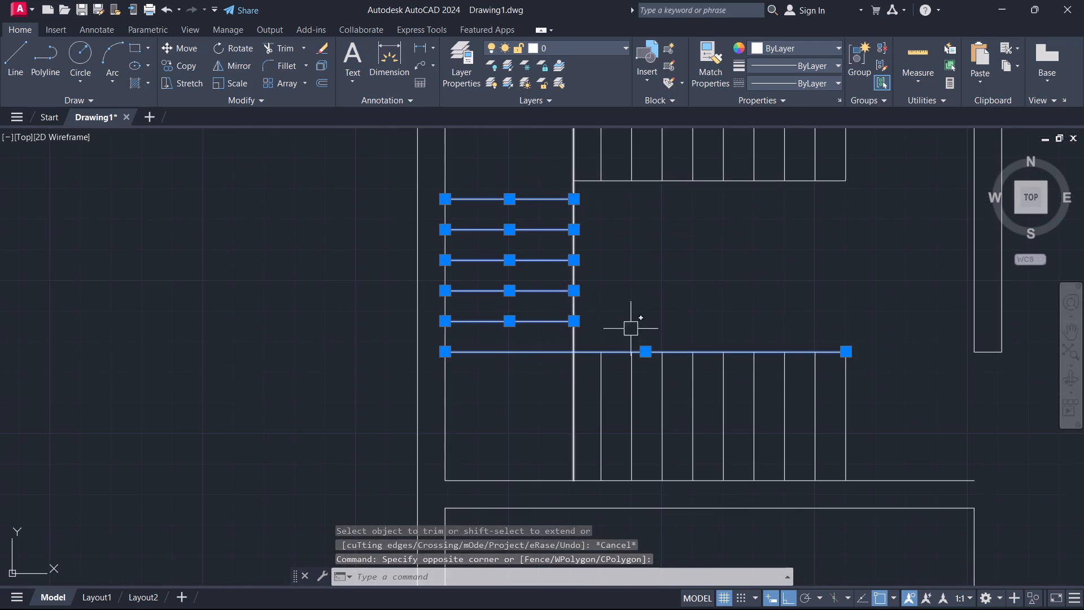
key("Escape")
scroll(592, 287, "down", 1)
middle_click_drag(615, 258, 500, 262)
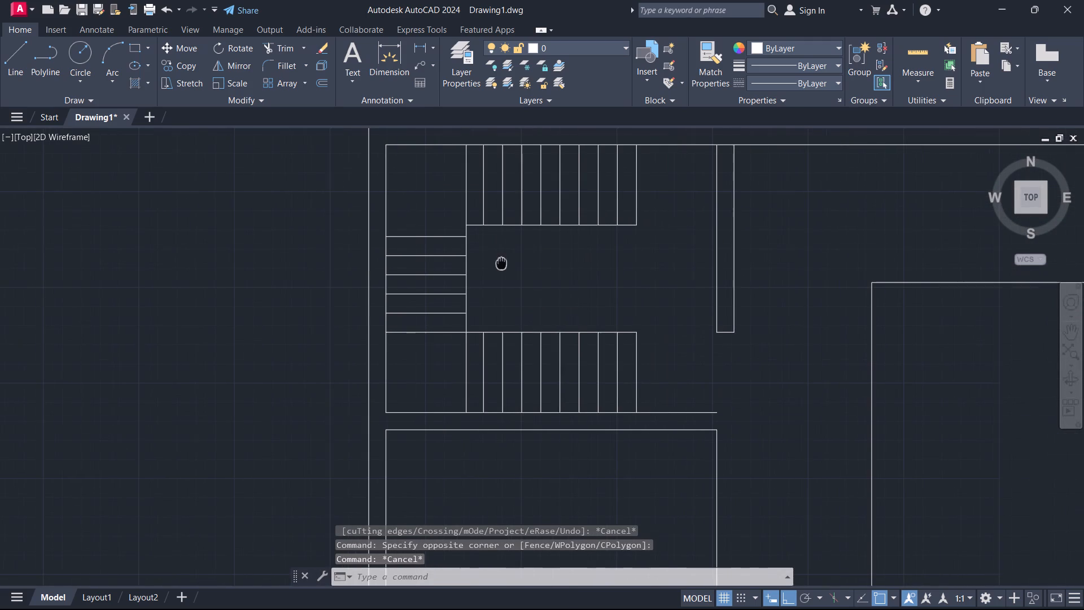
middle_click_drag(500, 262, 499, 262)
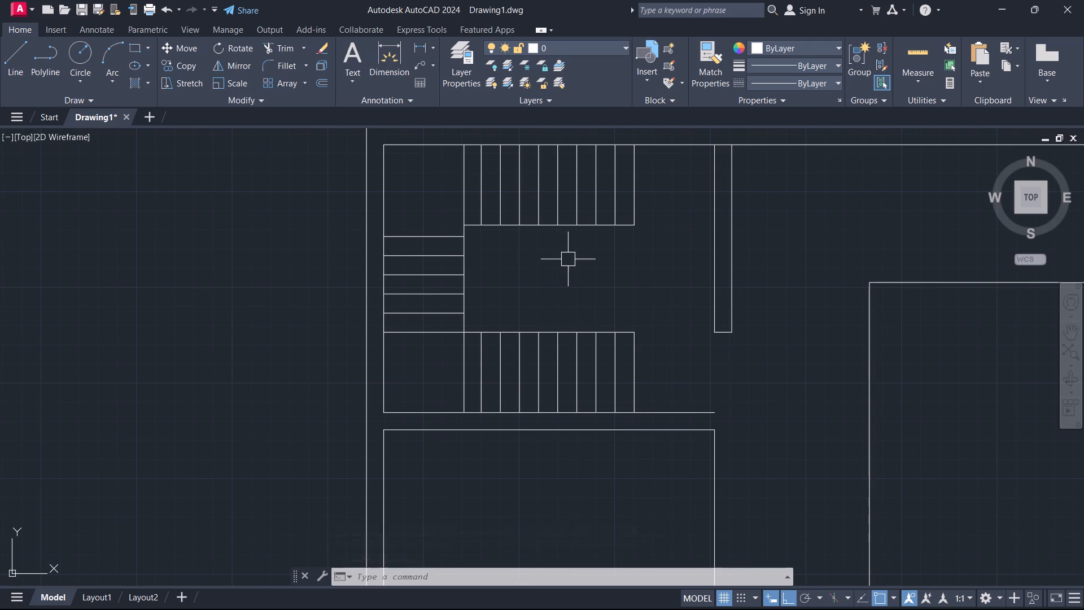
Draw a horizontal centre line through the lower flight from the midpoint of its right edge into the lower-left landing.
scroll(554, 304, "down", 1)
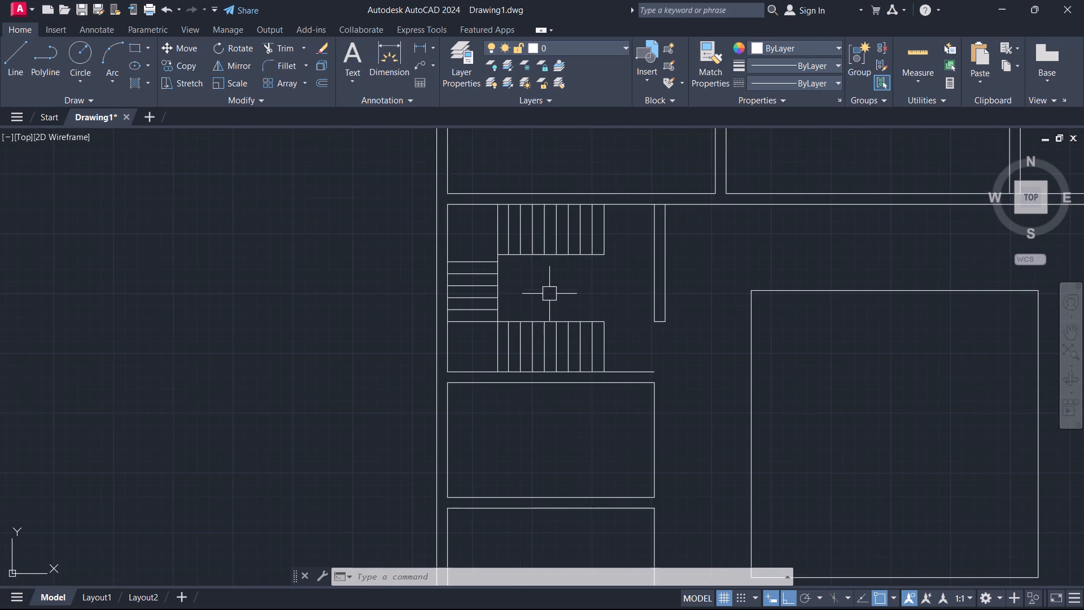
middle_click_drag(560, 303, 502, 269)
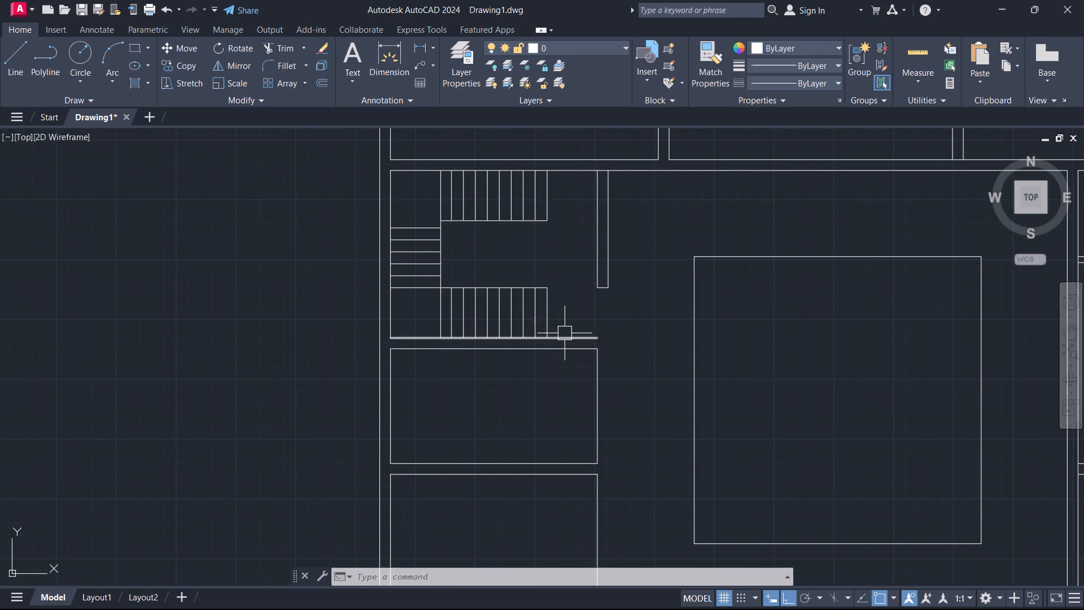
type("L")
key("space")
left_click(548, 317)
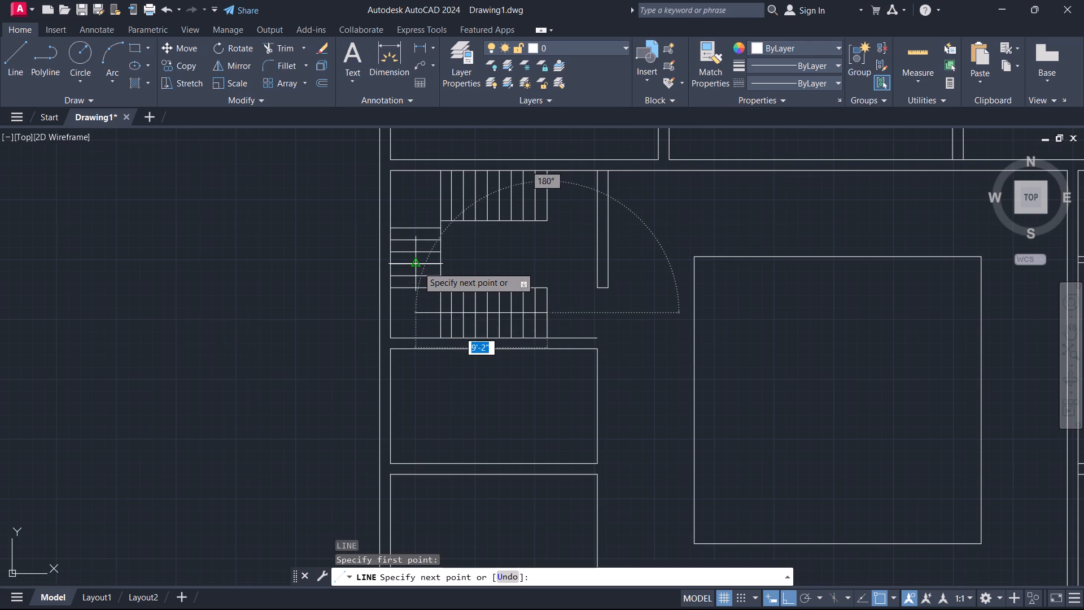
left_click(406, 312)
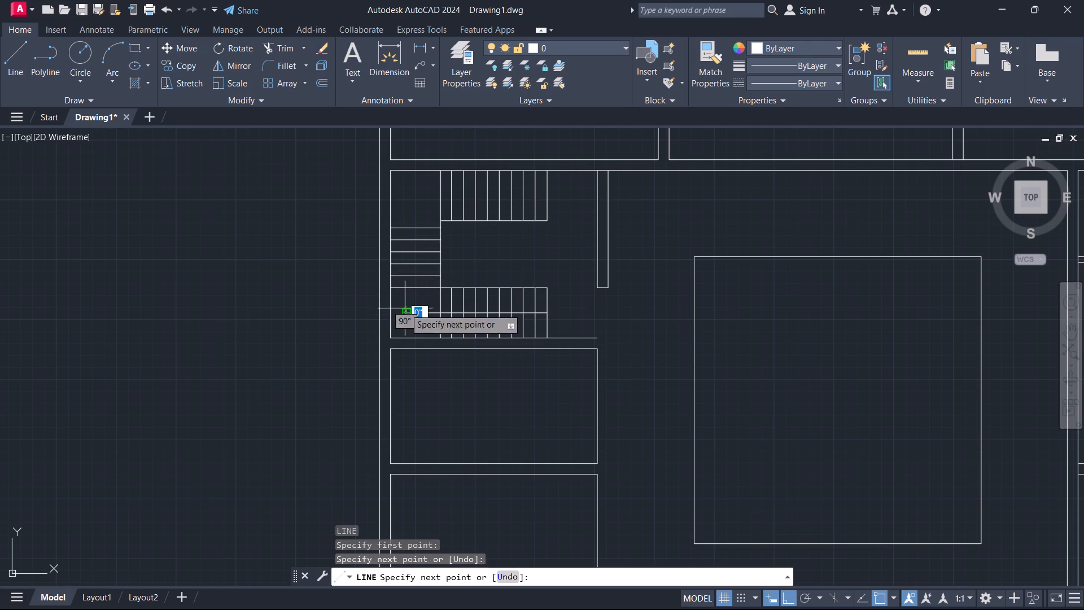
key("Escape")
Draw a vertical line from the midpoint of the left flight's middle tread line down to the lower flight's centre line.
key("l")
key("space")
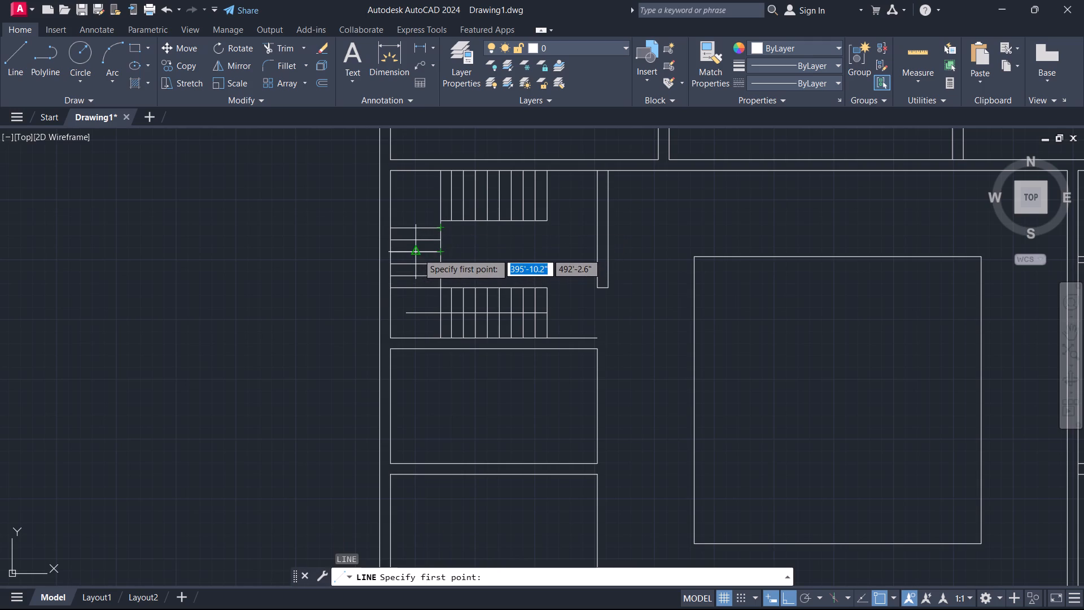
left_click(418, 251)
left_click(416, 313)
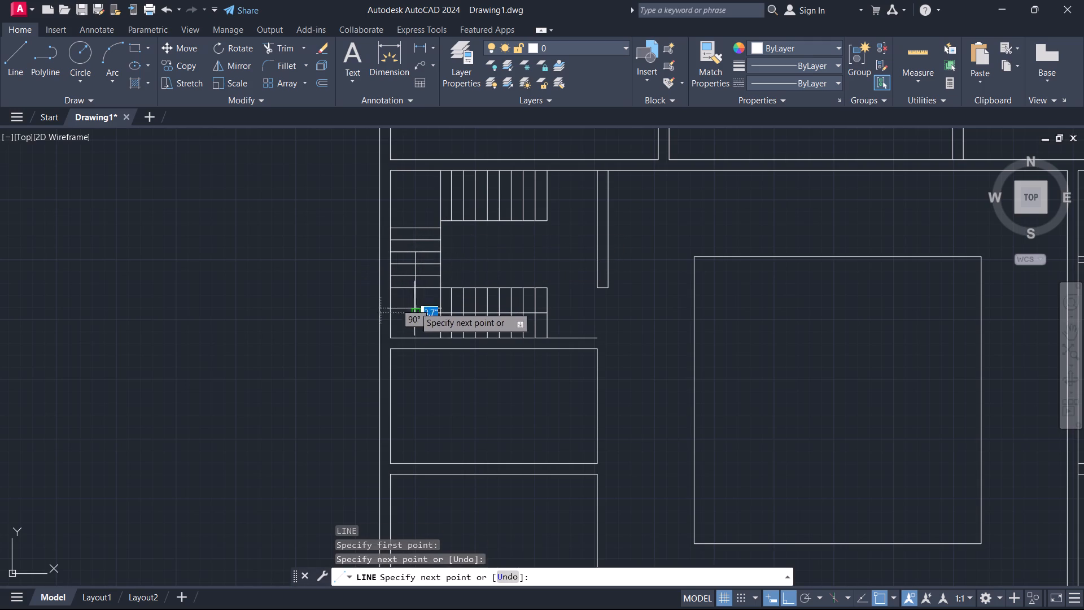
key("Escape")
Draw a short horizontal line from the midpoint of the upper flight's first inner tread line leftward into the upper-left landing.
key("space")
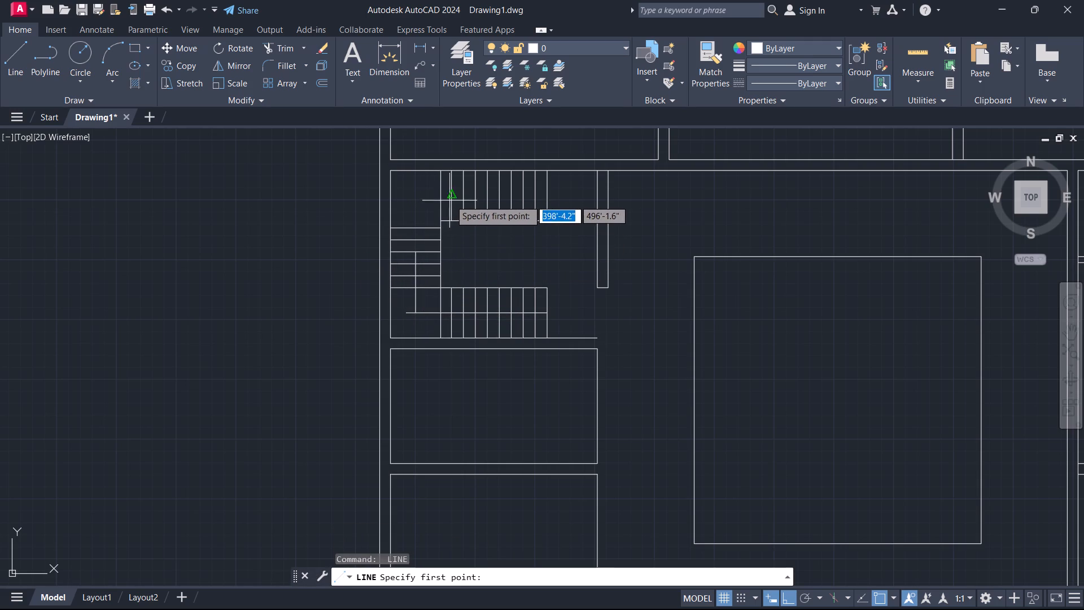
left_click(451, 199)
left_click(416, 198)
key("Escape")
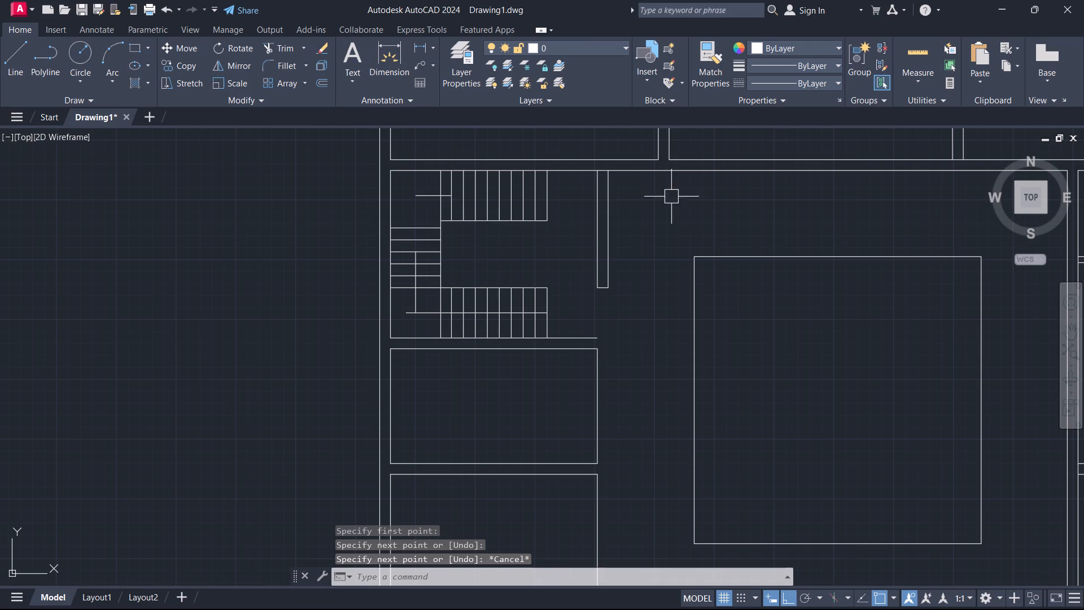
Fillet the vertical centre line with the upper and lower horizontal centre lines at zero radius to form square corners.
key("f")
key("space")
scroll(383, 273, "up", 2)
left_click(470, 230)
middle_click_drag(504, 177, 508, 310)
left_click(501, 210)
middle_click_drag(508, 419, 511, 278)
key("space")
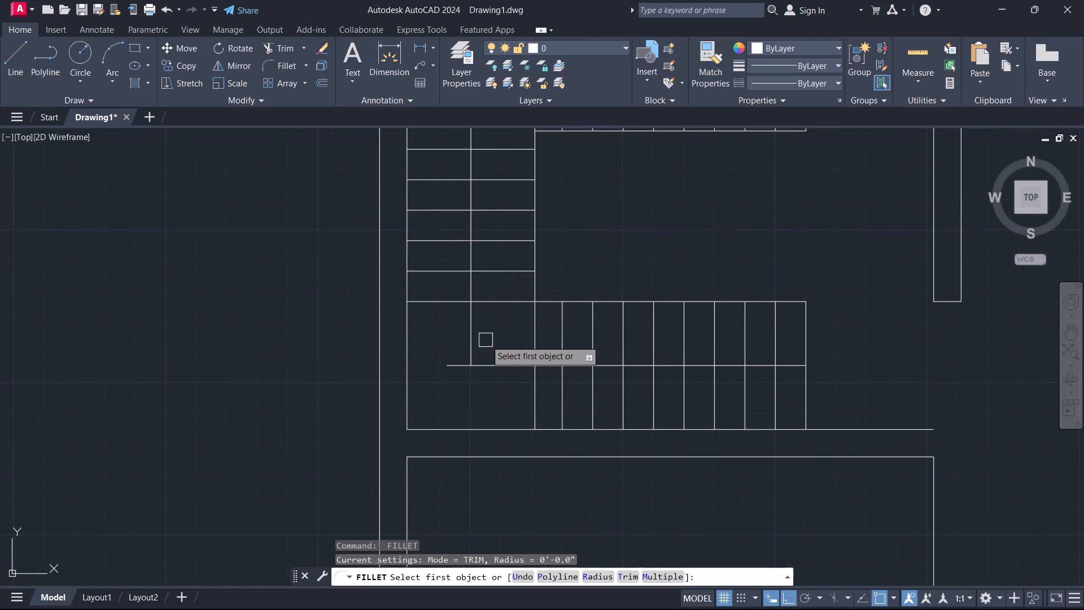
left_click(472, 334)
left_click(508, 368)
key("Escape")
Stretch the upper centre line's inner end across the upper flight to the sixth vertical line, counting from the landing edge.
middle_click_drag(515, 315, 469, 442)
scroll(515, 315, "down", 1)
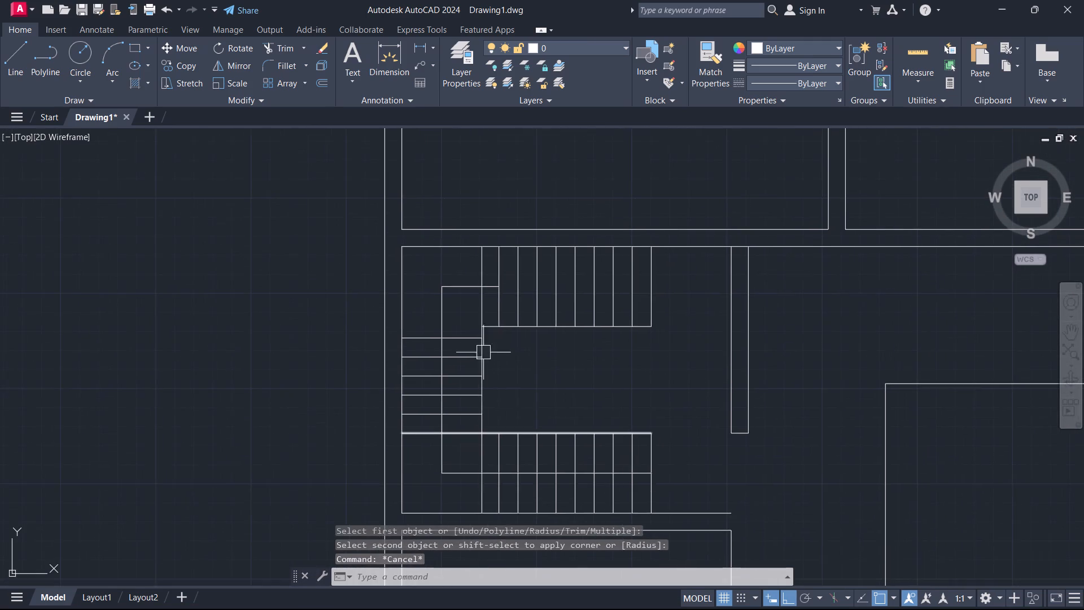
scroll(492, 289, "up", 2)
left_click(489, 288)
left_click(506, 285)
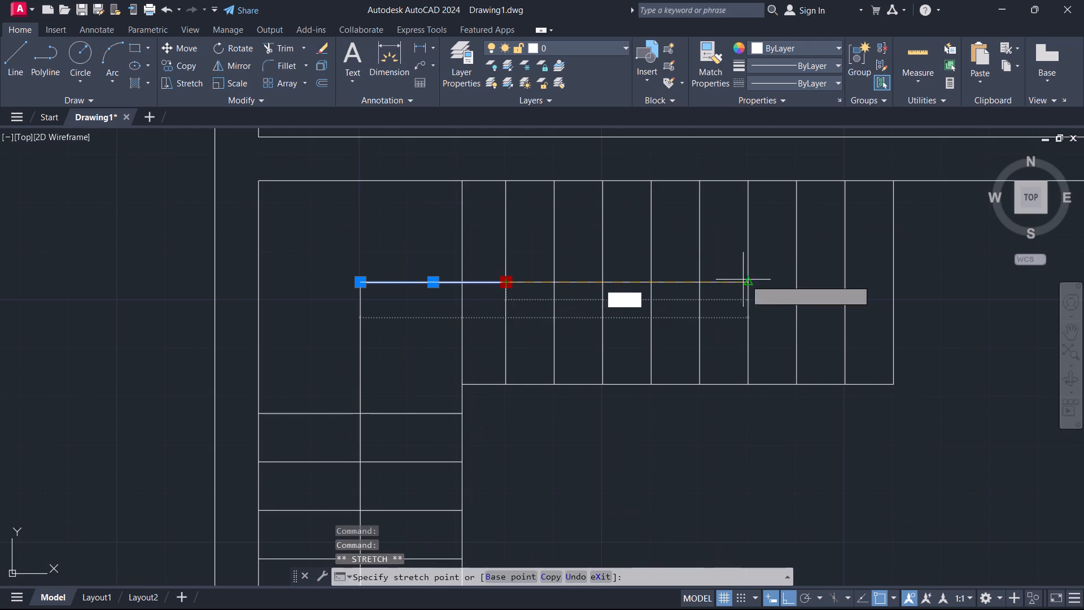
left_click(700, 285)
key("Escape")
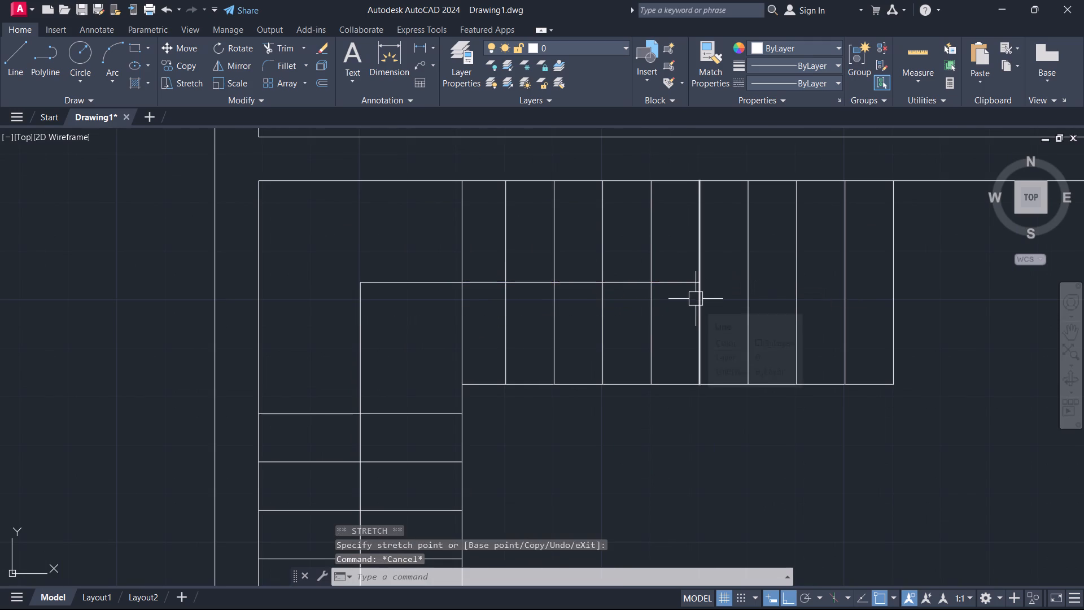
Draw a 3-sided inscribed polygon centred on the upper centre line's end, with one corner pointing along the walking direction.
type("PO")
type("L")
key("space")
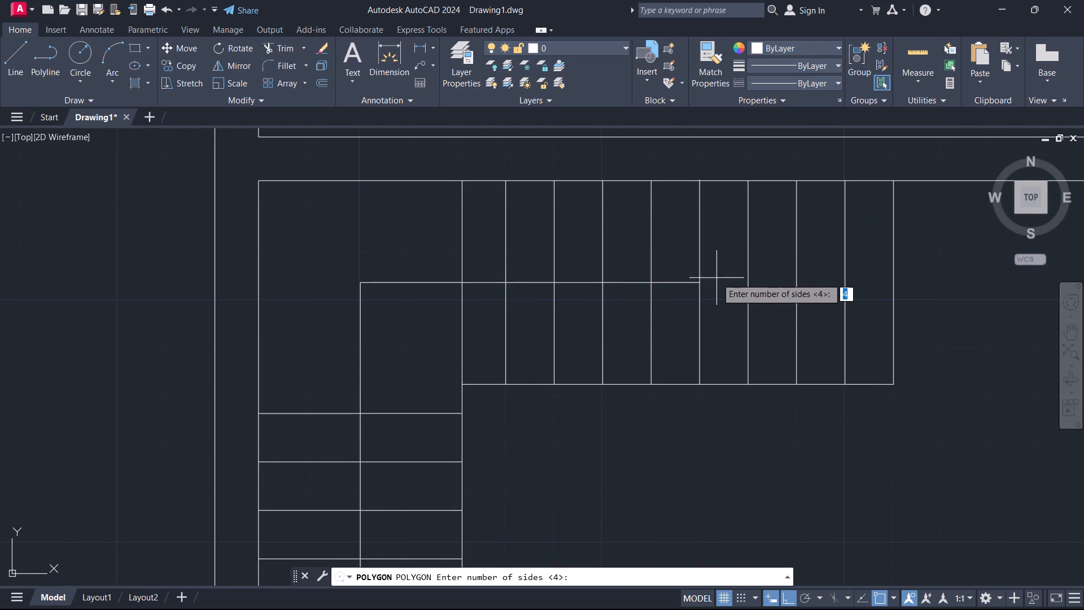
key("3")
key("Return")
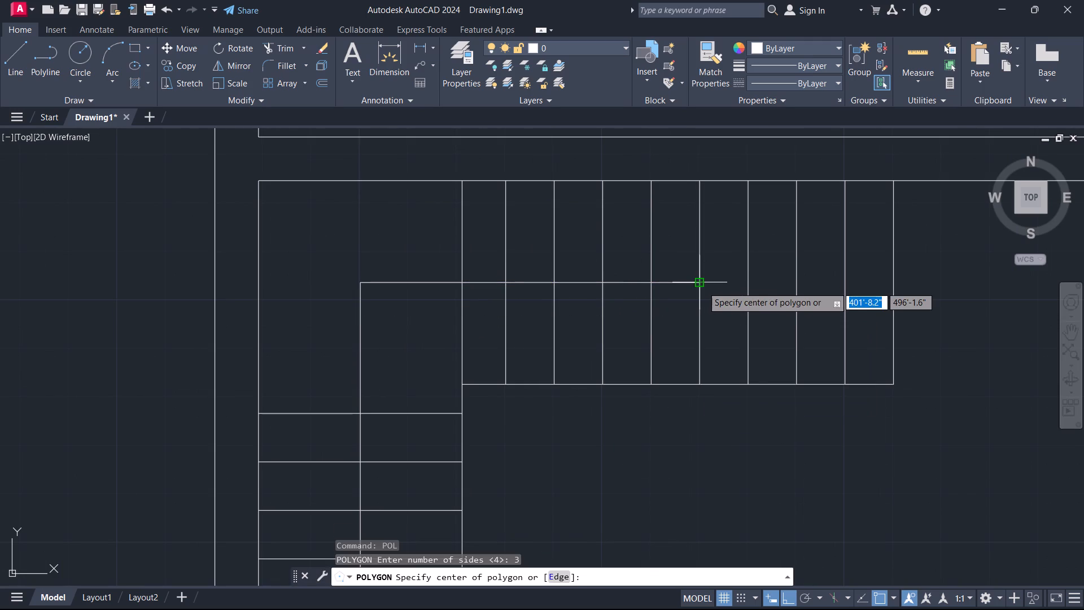
key("space")
left_click(700, 282)
key("space")
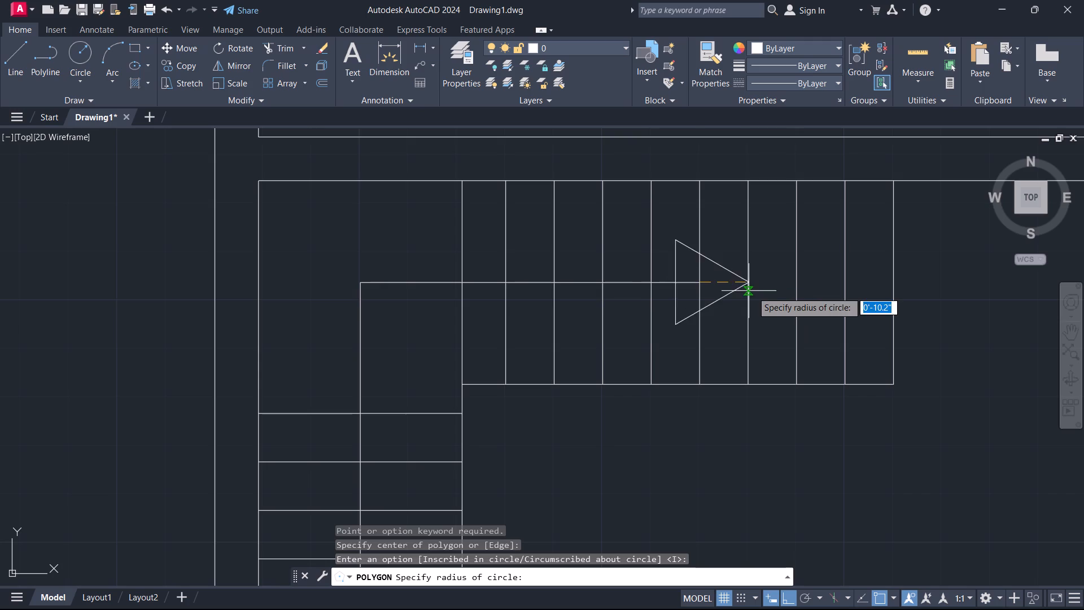
left_click(736, 287)
key("Escape")
Trim the centre line and the tread line portions that lie inside the arrowhead triangle.
scroll(705, 294, "up", 2)
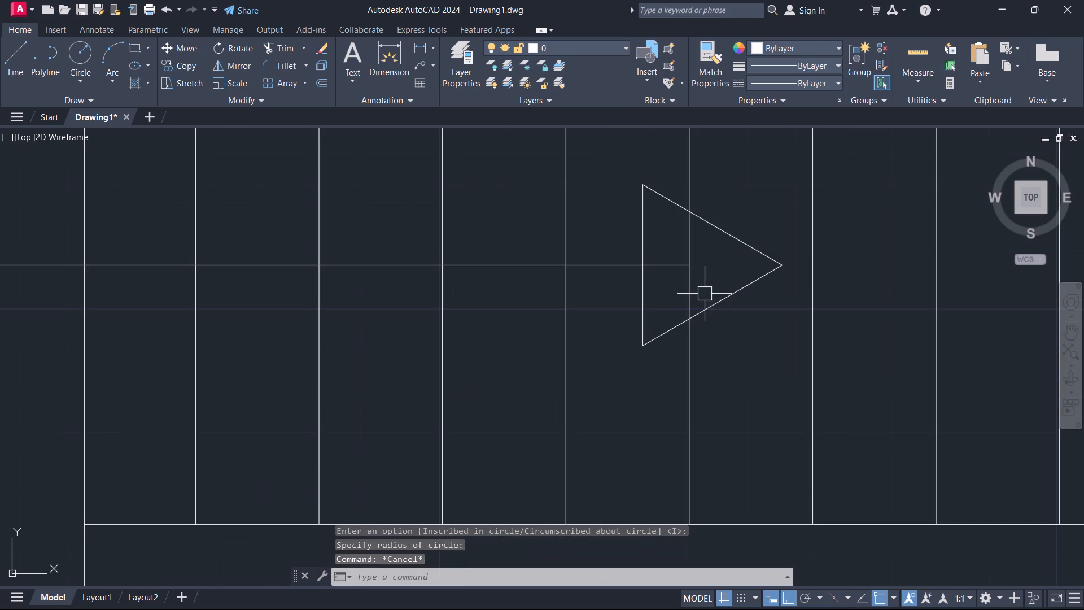
type("TR")
key("space")
left_click(701, 293)
left_click(669, 253)
left_click(675, 251)
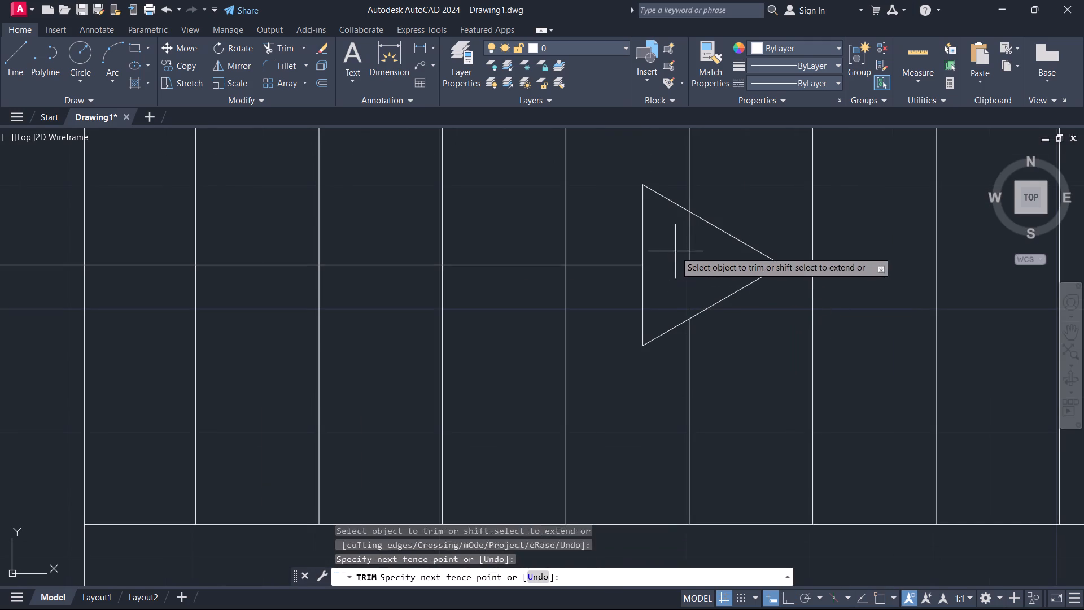
left_click(697, 256)
key("Escape")
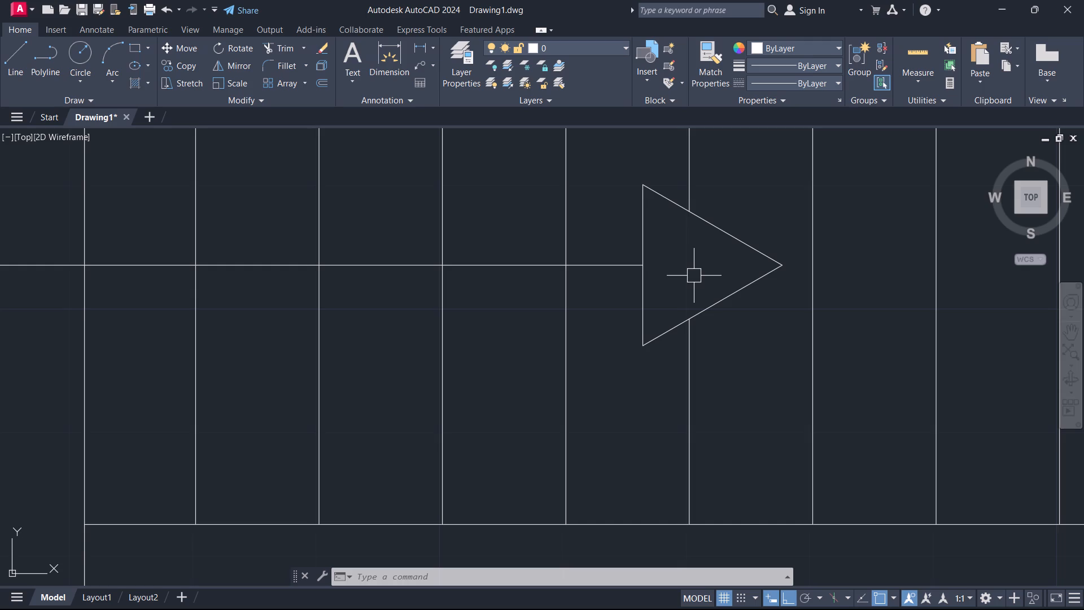
Fill the arrowhead triangle with a SOLID hatch.
type("H")
key("space")
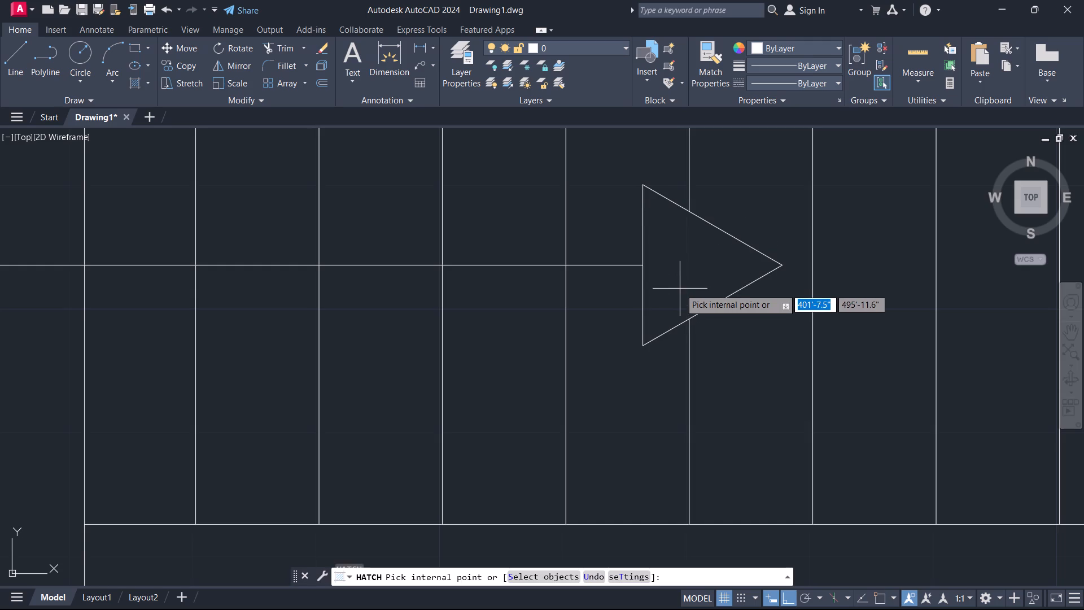
left_click(126, 64)
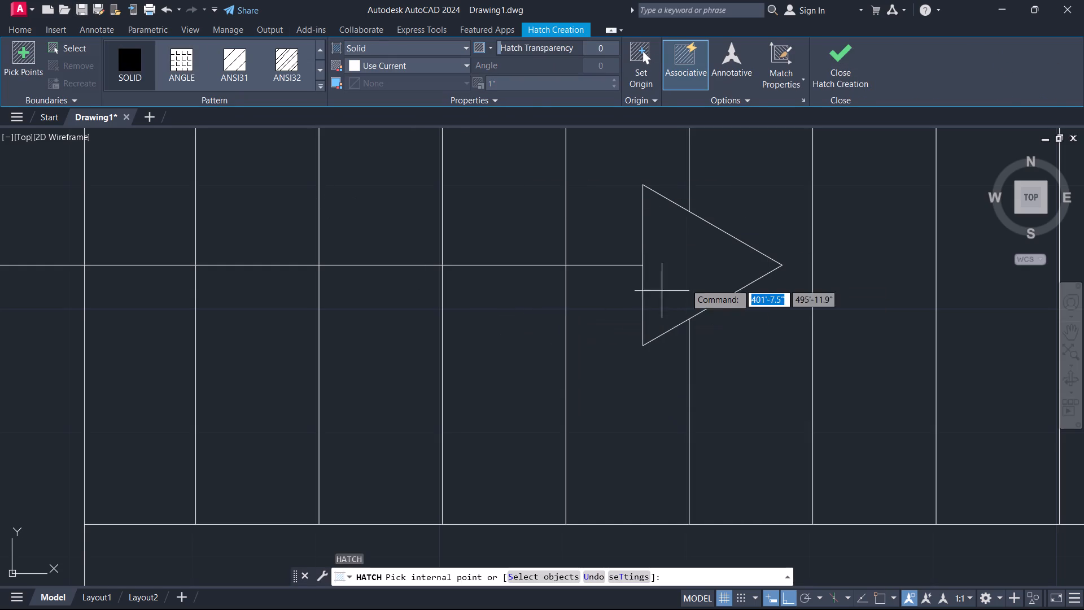
left_click(697, 274)
key("Escape")
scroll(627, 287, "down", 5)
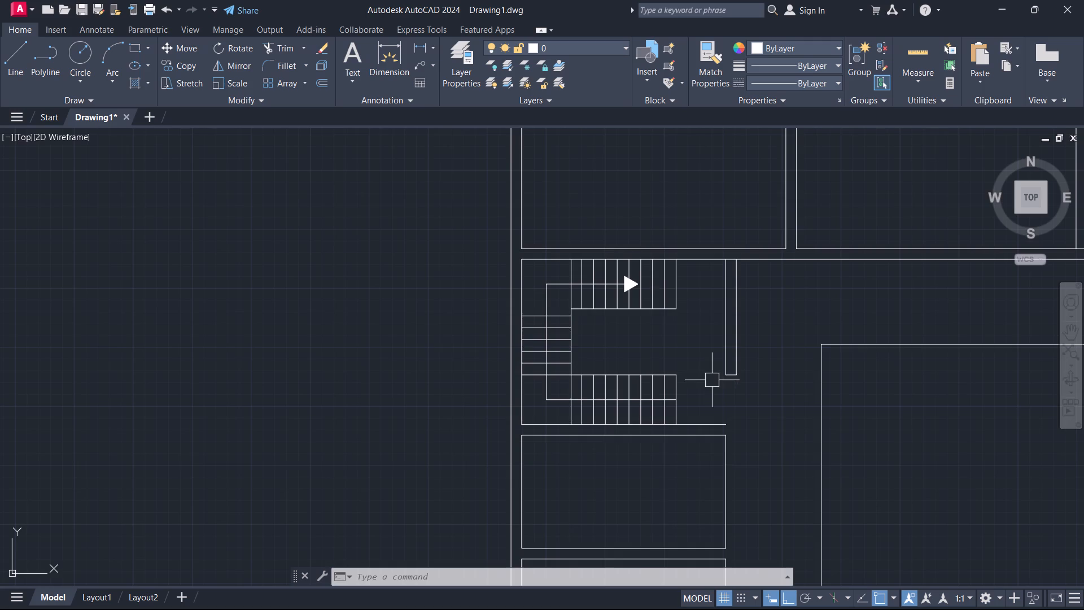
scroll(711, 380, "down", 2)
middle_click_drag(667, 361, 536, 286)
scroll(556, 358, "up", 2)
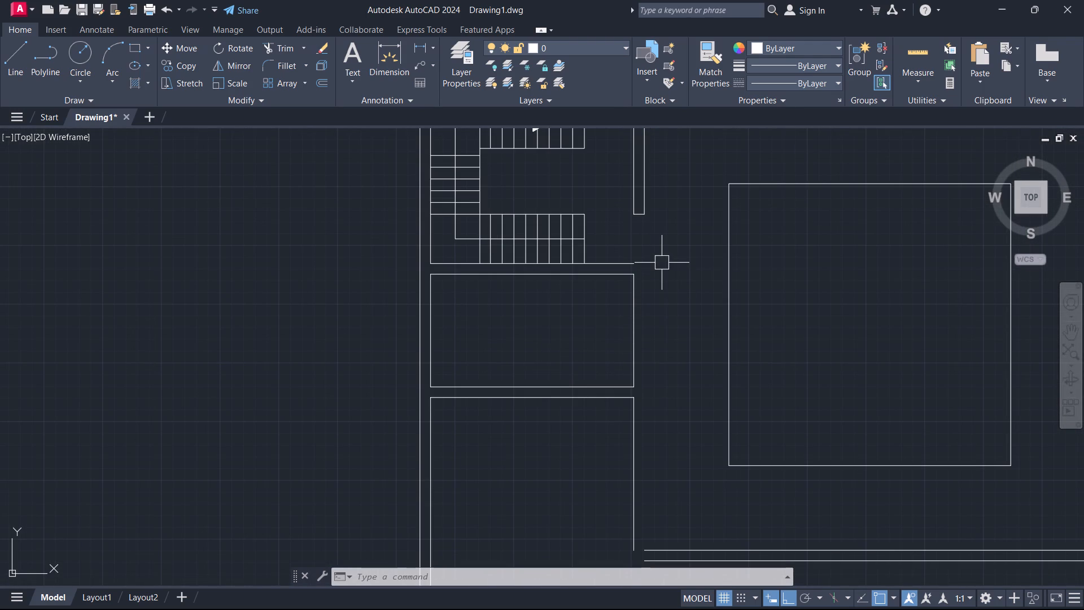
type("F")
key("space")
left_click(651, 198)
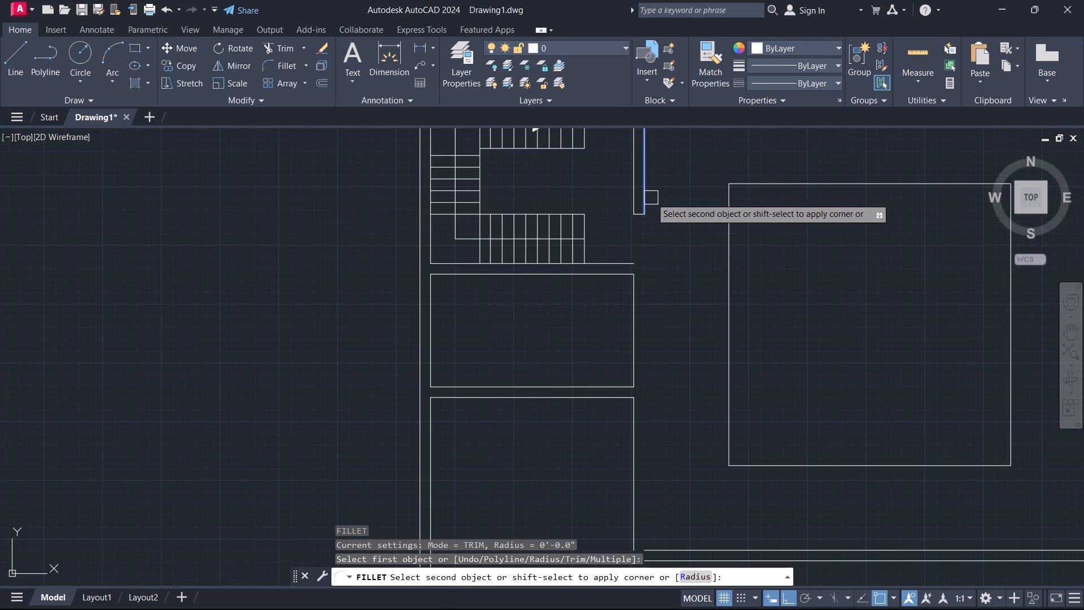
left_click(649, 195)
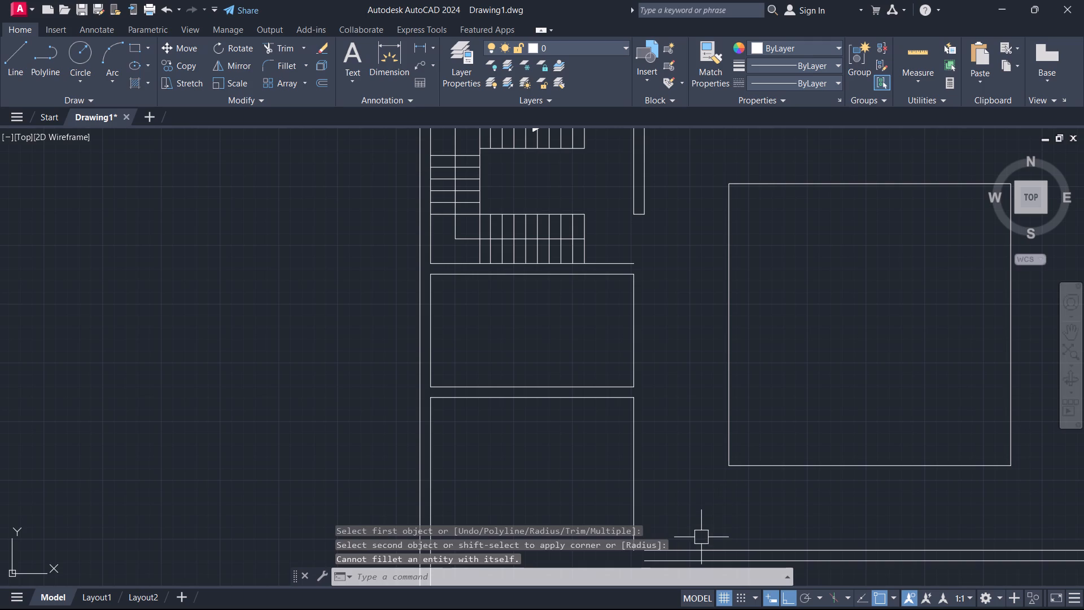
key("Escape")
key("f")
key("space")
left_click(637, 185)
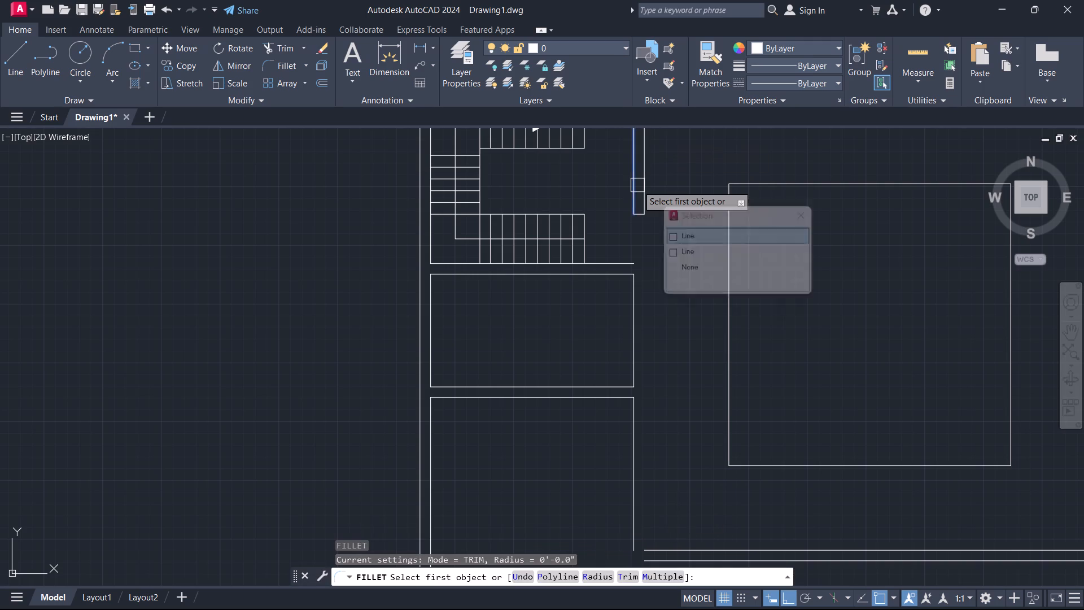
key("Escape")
Fillet the courtyard-side line of the wall stub beside the staircase with the upper line of the courtyard's lower wall at zero radius.
key("space")
type("F")
key("space")
left_click(646, 185)
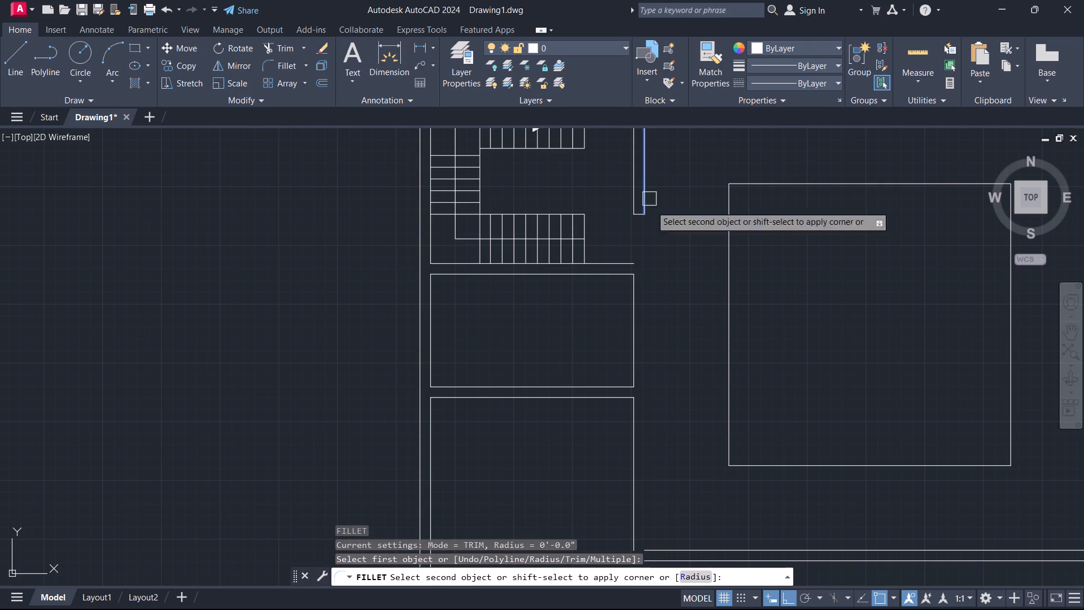
left_click(722, 548)
key("Escape")
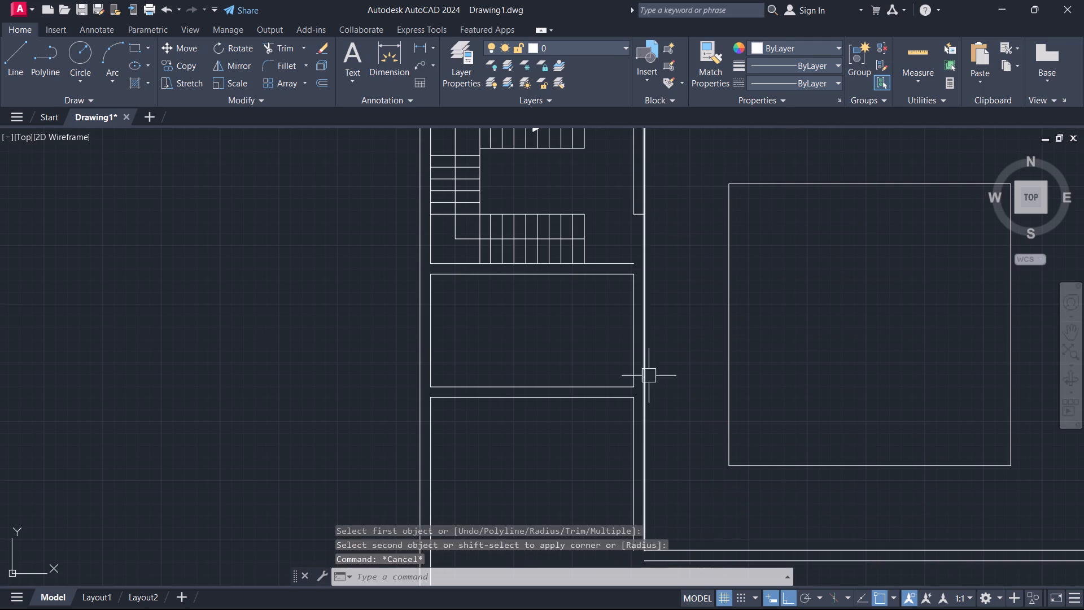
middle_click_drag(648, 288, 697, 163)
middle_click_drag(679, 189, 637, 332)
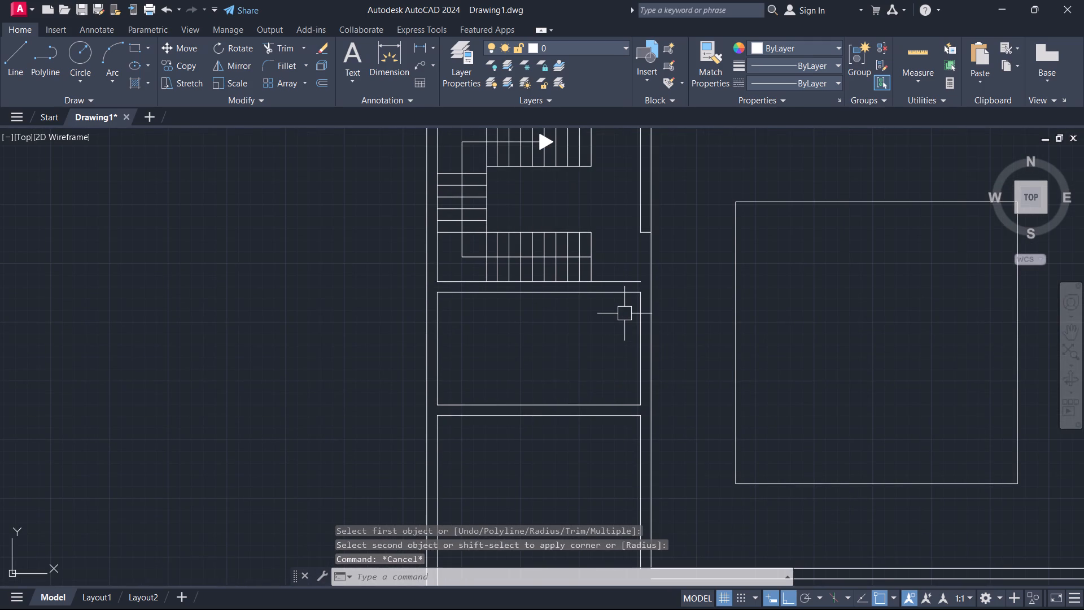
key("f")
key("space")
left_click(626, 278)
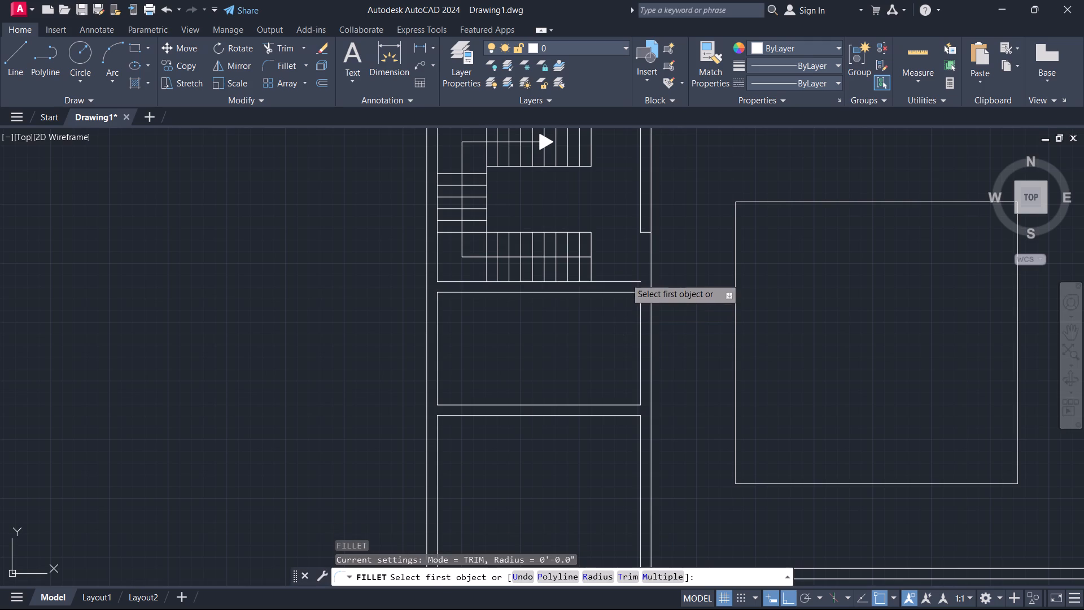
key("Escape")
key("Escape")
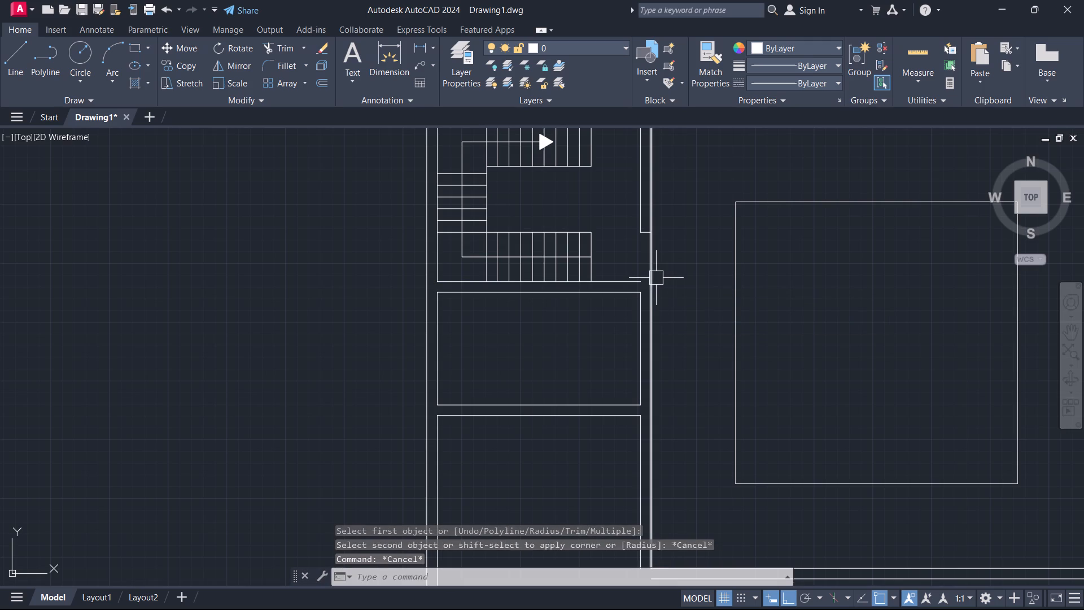
Extend the horizontal wall line directly below the staircase to the new vertical courtyard-side wall line.
key("Escape")
type("EX")
key("space")
left_click(628, 277)
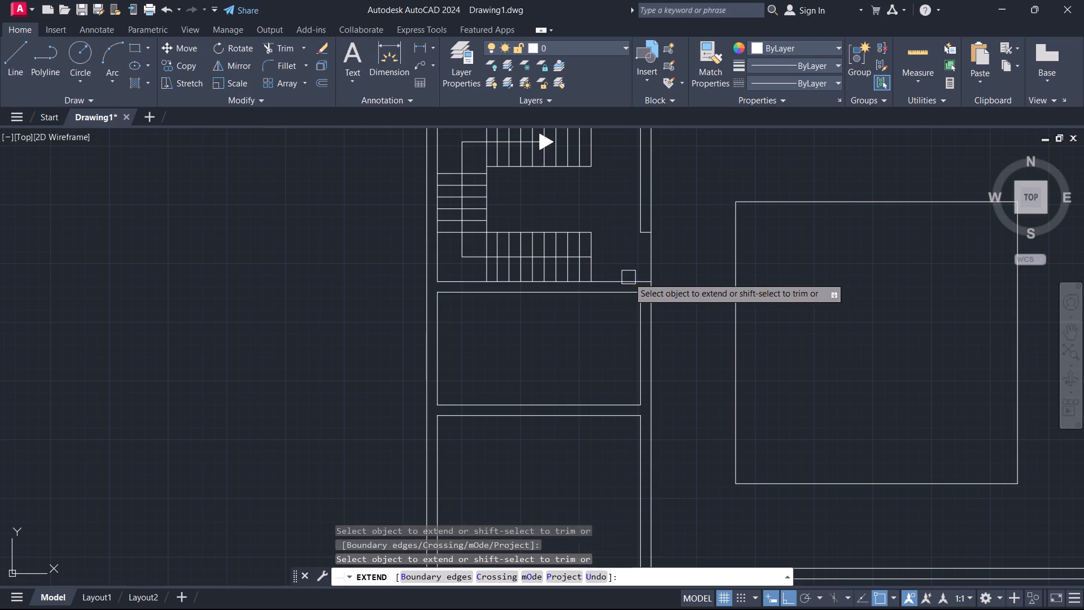
key("Escape")
Trim the courtyard-side vertical line across the opening between the wall stub and the wall below the staircase.
type("TR")
key("space")
left_click(669, 256)
left_click(627, 256)
key("Escape")
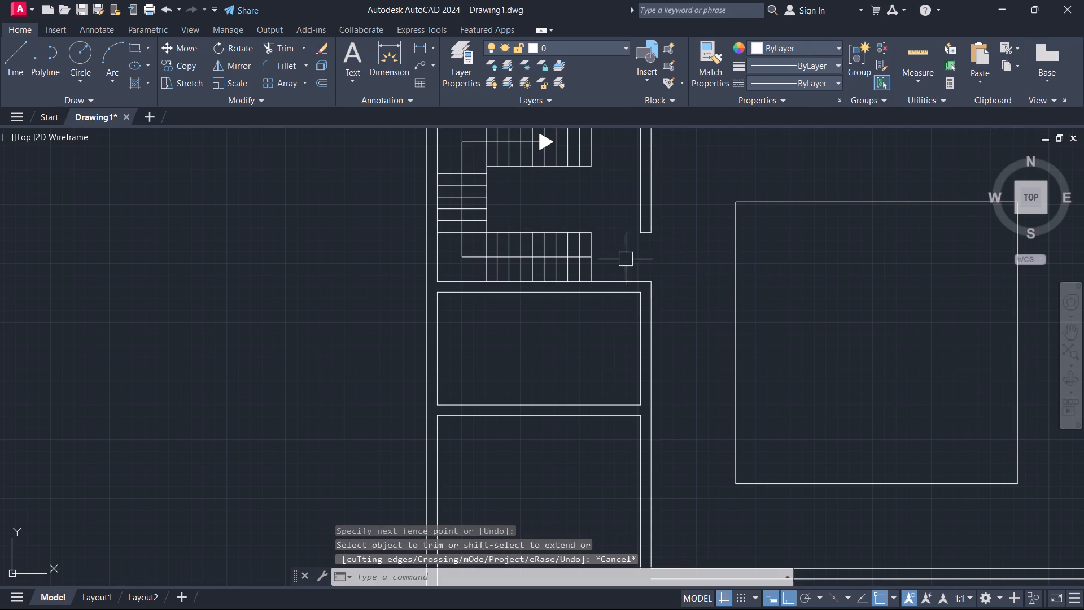
Fillet the lower-left room's inner right wall line with the lower line of the courtyard's bottom wall at zero radius.
middle_click_drag(637, 395, 662, 232)
scroll(680, 324, "down", 1)
scroll(682, 369, "up", 1)
middle_click_drag(682, 371, 646, 399)
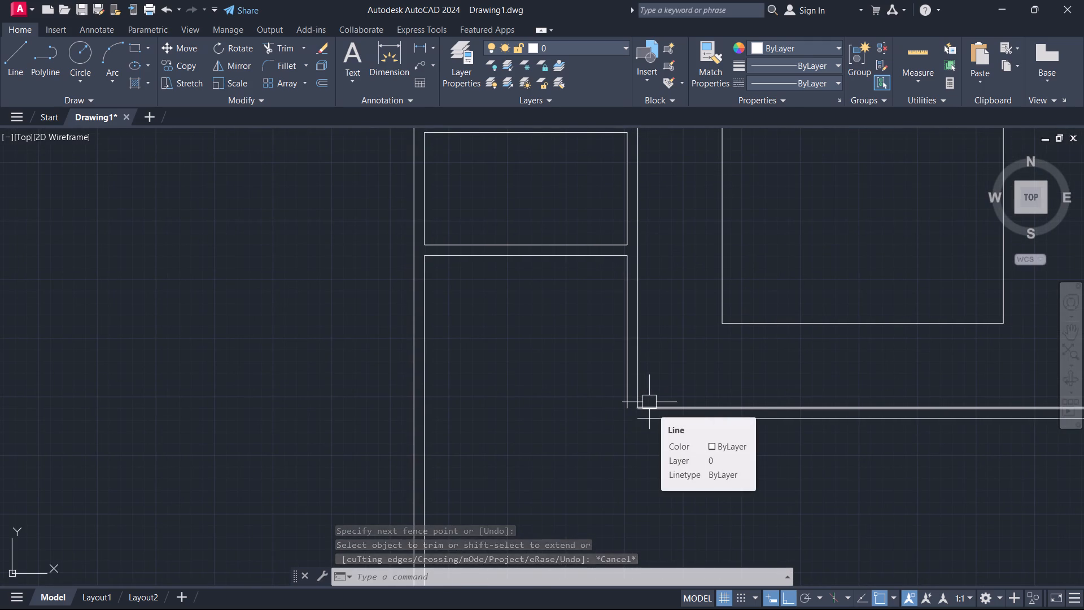
key("f")
key("space")
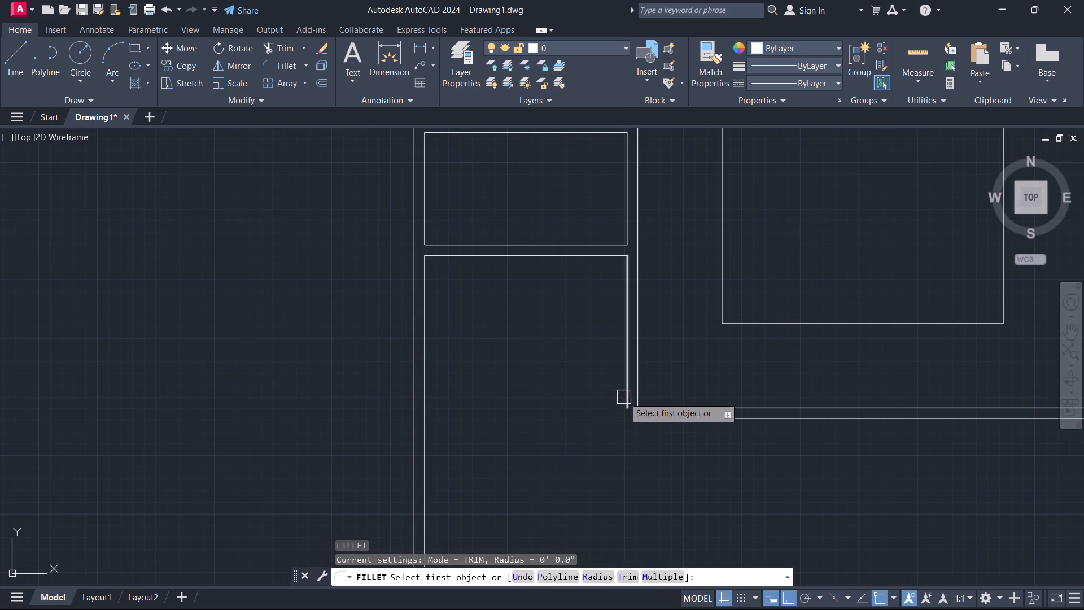
left_click(625, 396)
left_click(664, 425)
key("Escape")
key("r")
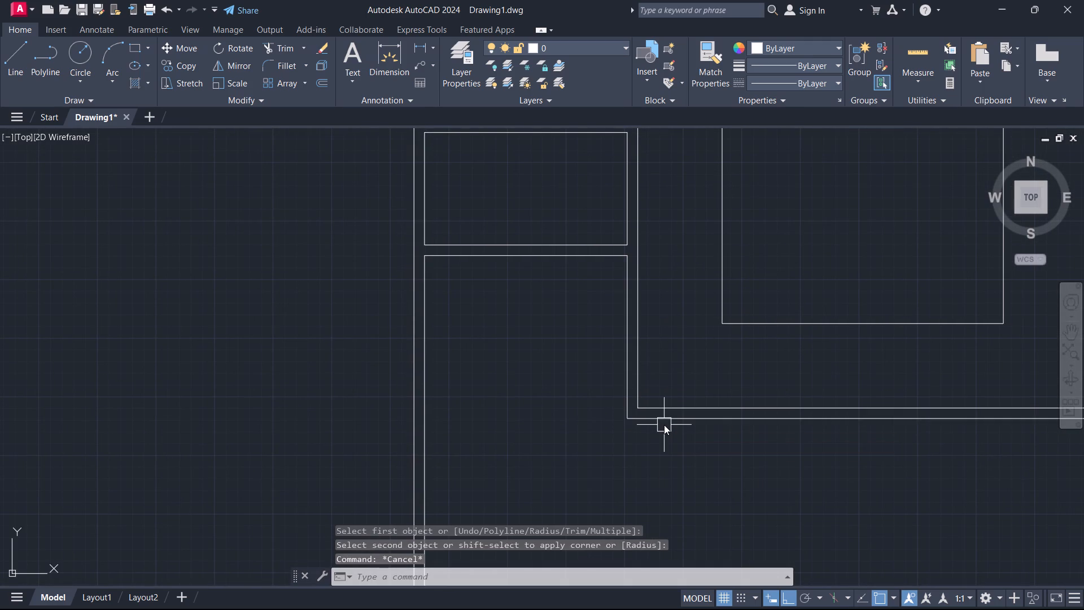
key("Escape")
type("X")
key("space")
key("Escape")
Extend the lower line of the courtyard's bottom wall leftward to the inner line of the left outer wall.
type("EX")
key("space")
left_click(665, 423)
key("Escape")
Move the two partition wall lines between the two rooms below the staircase down 3'.
scroll(652, 428, "down", 1)
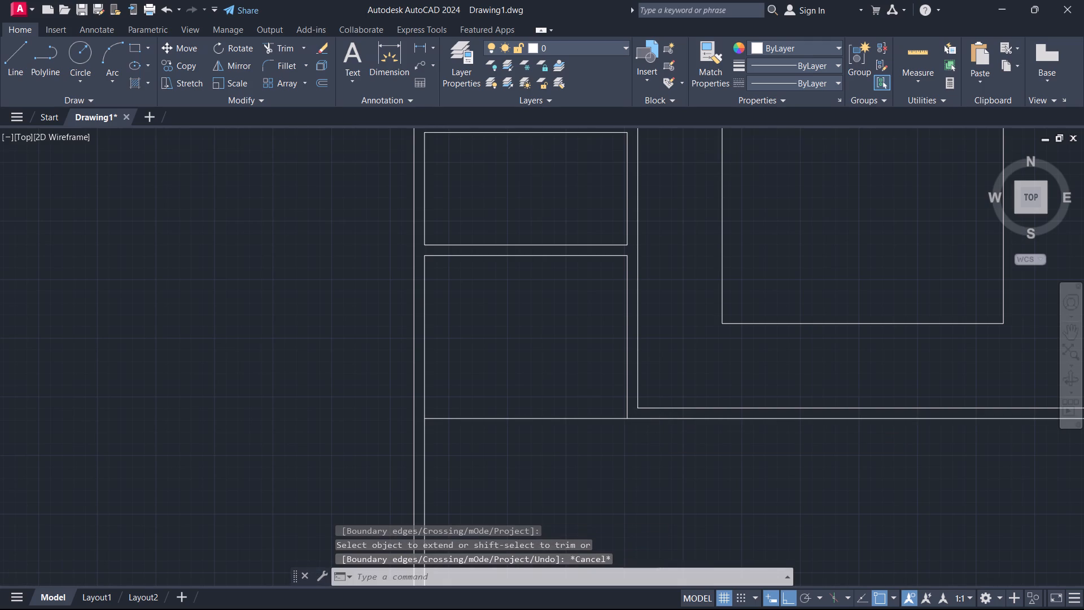
middle_click_drag(695, 451, 815, 468)
middle_click_drag(718, 367, 720, 429)
left_click_drag(718, 429, 714, 420)
left_click(703, 380)
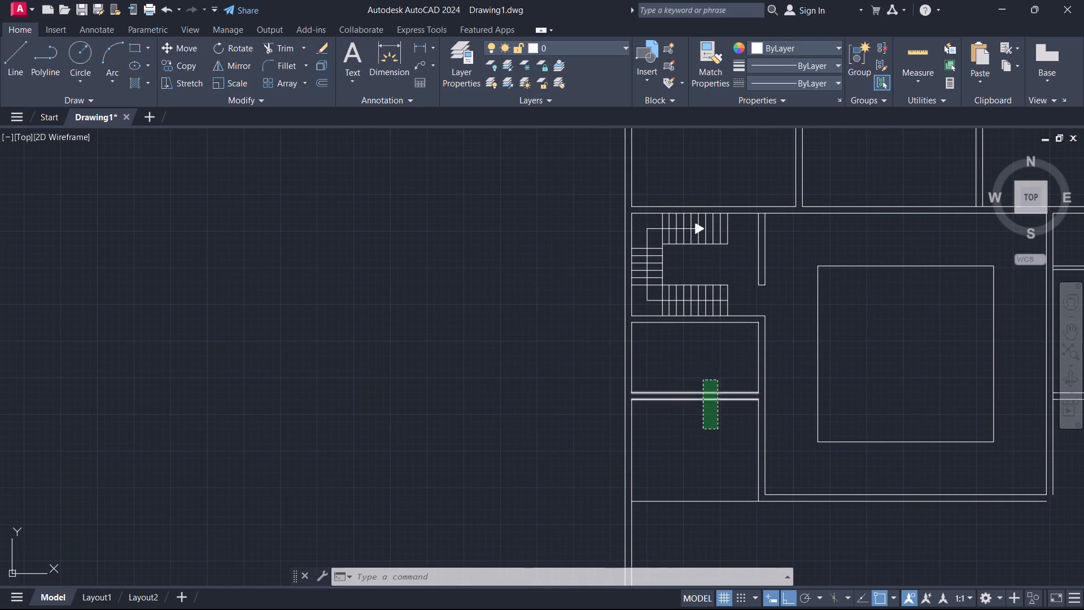
type("M")
key("space")
left_click(703, 380)
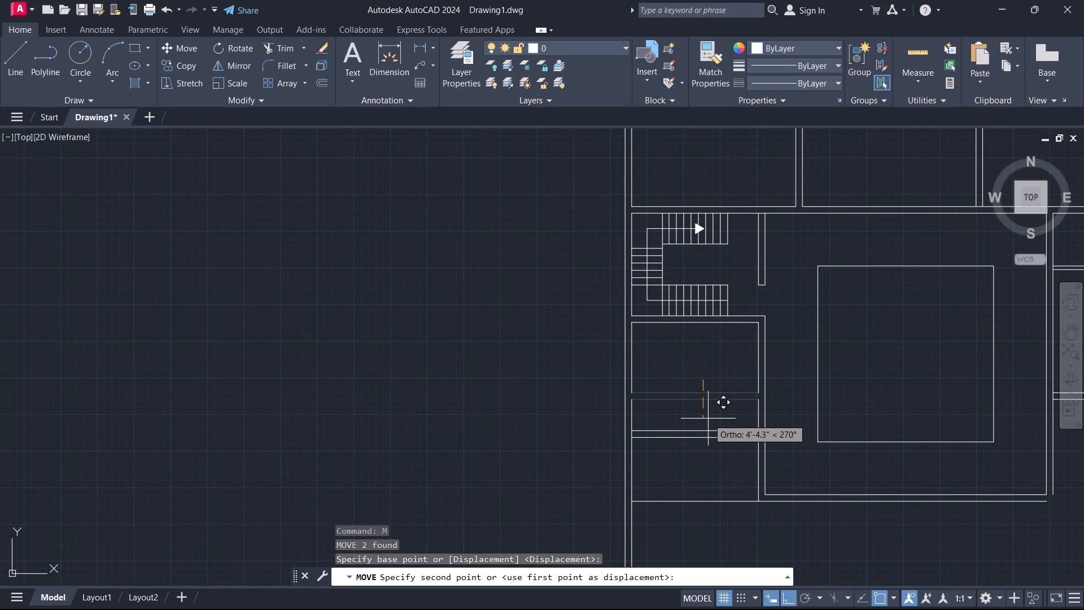
type("3'")
key("Return")
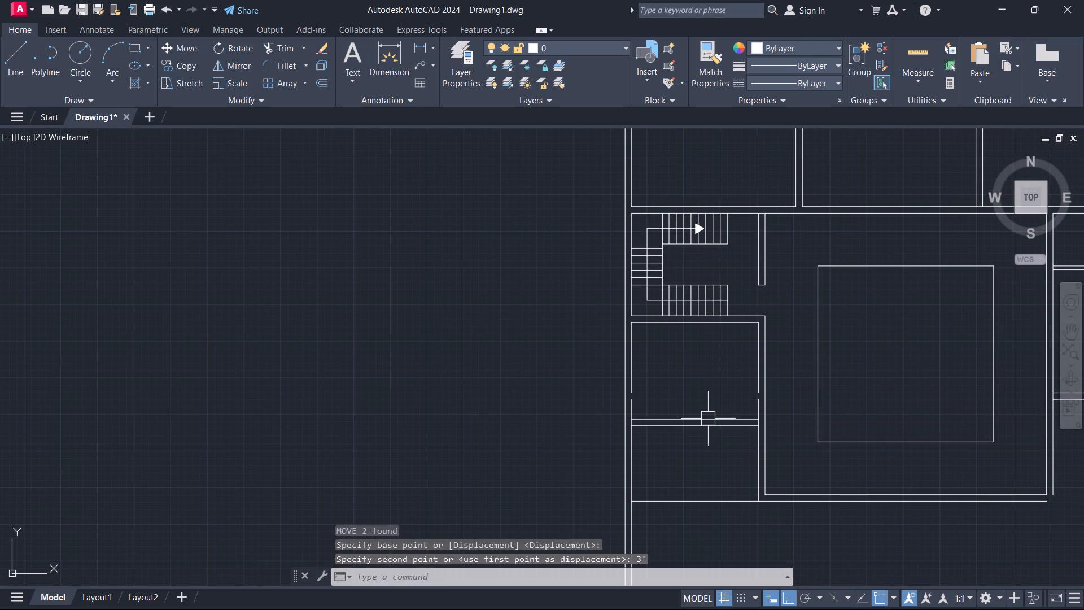
Move the same two partition wall lines down another 1'.
scroll(708, 417, "up", 2)
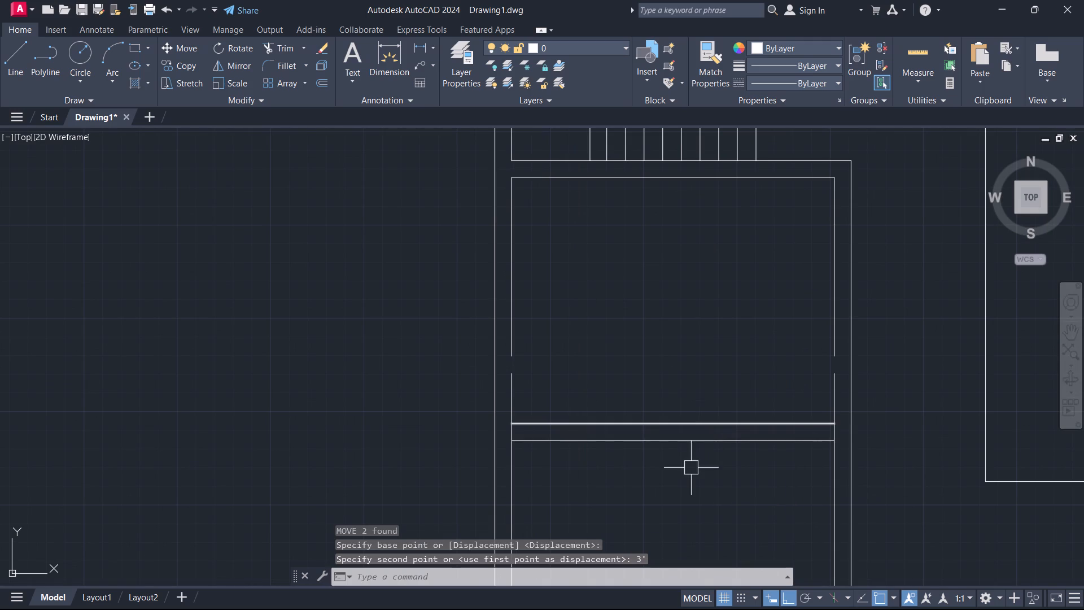
left_click_drag(687, 461, 674, 443)
left_click(550, 302)
key("m")
key("space")
left_click(592, 341)
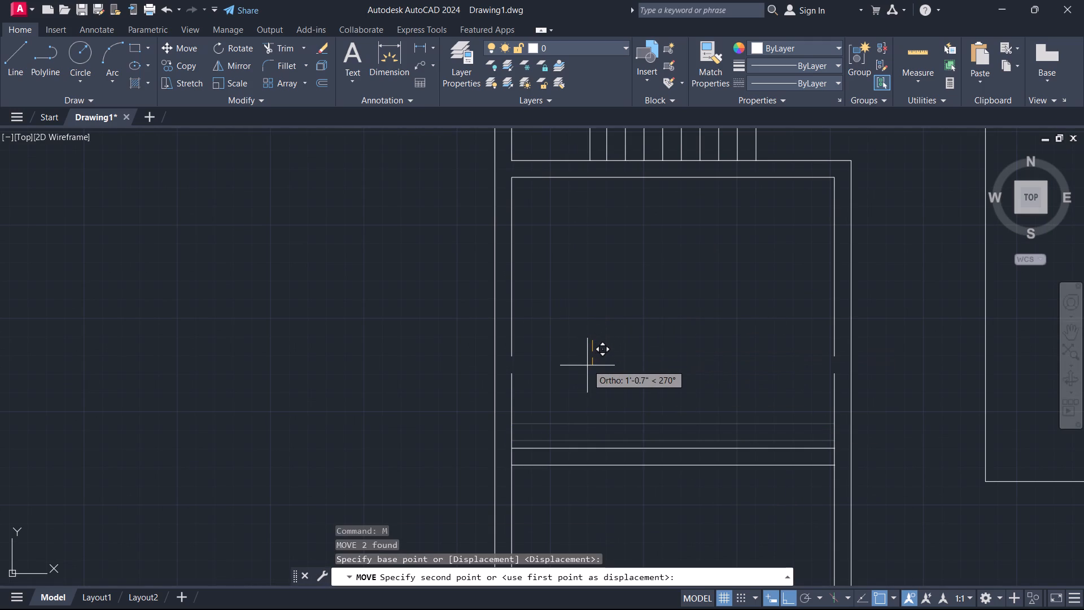
type("1'")
key("Return")
key("Escape")
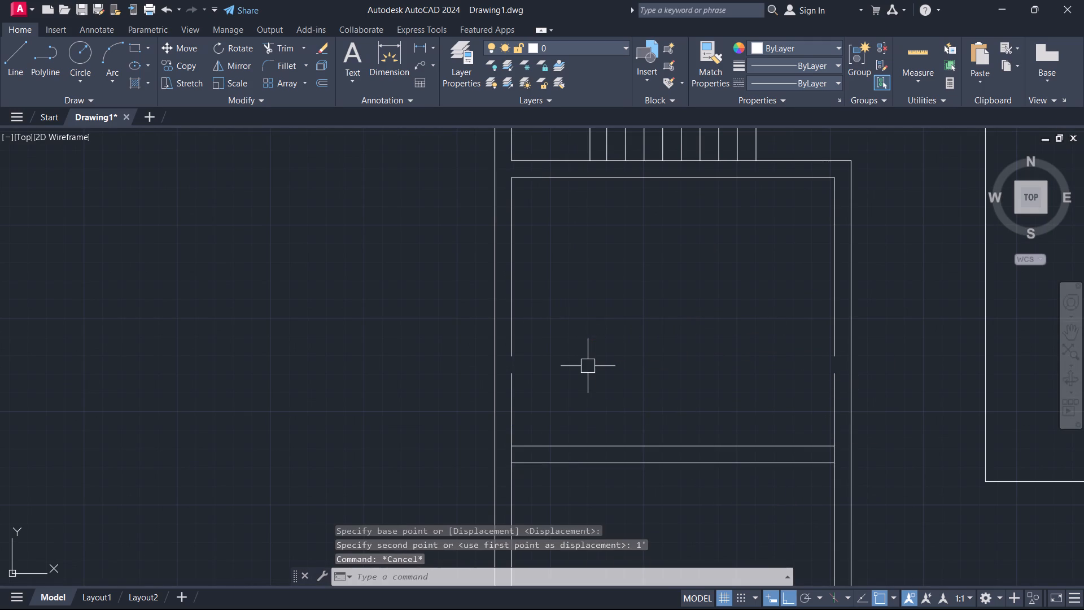
Trim the leftover vertical wall segments above the moved partition on both sides of the upper room.
type("TR")
key("space")
left_click(843, 407)
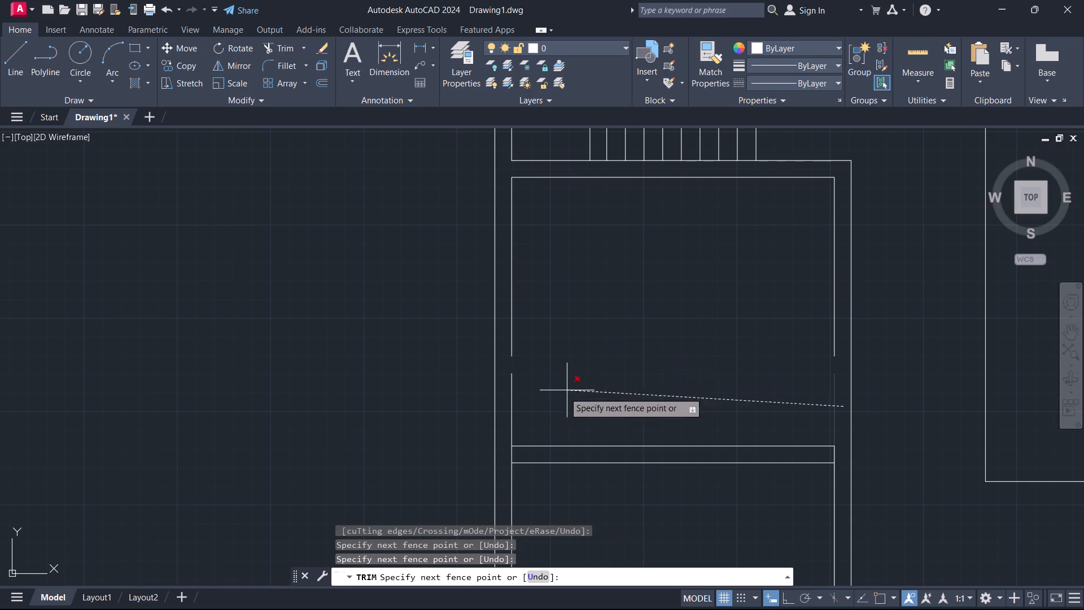
left_click(508, 410)
key("Escape")
Extend the upper room's left and right inner wall lines down to the moved partition.
type("EX")
key("space")
left_click(839, 327)
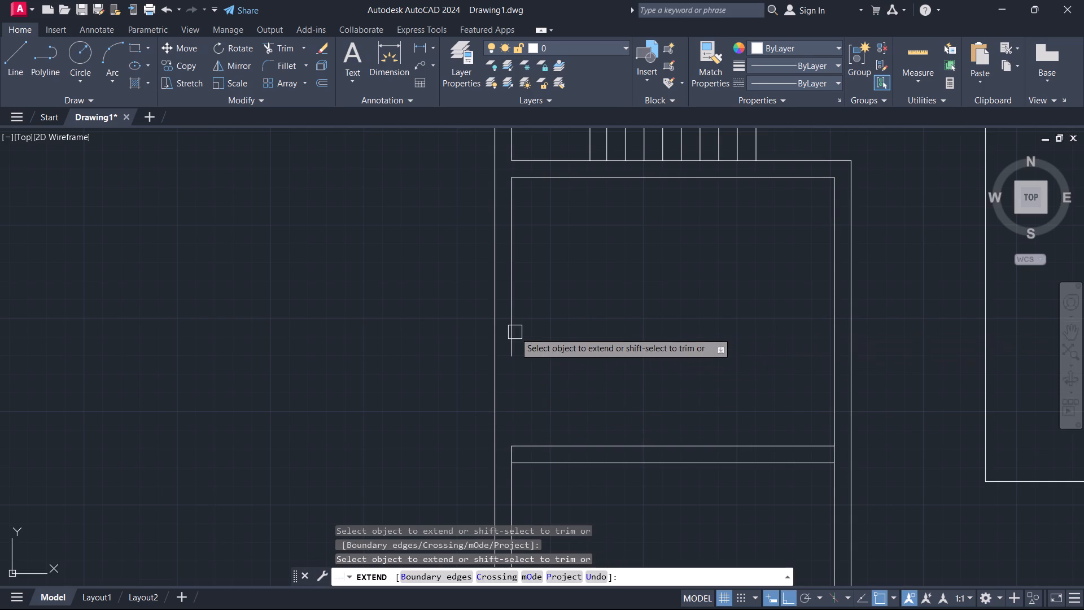
left_click(515, 332)
key("Escape")
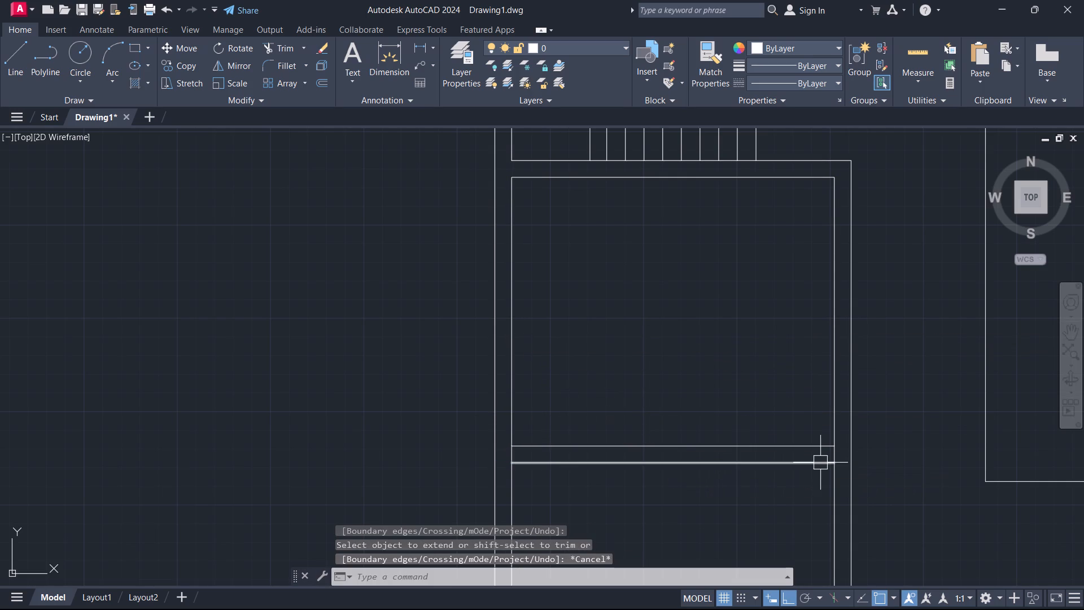
Trim the left and right vertical line segments crossing the thickness of the moved partition wall.
type("TR")
key("space")
scroll(833, 460, "up", 1)
left_click(840, 454)
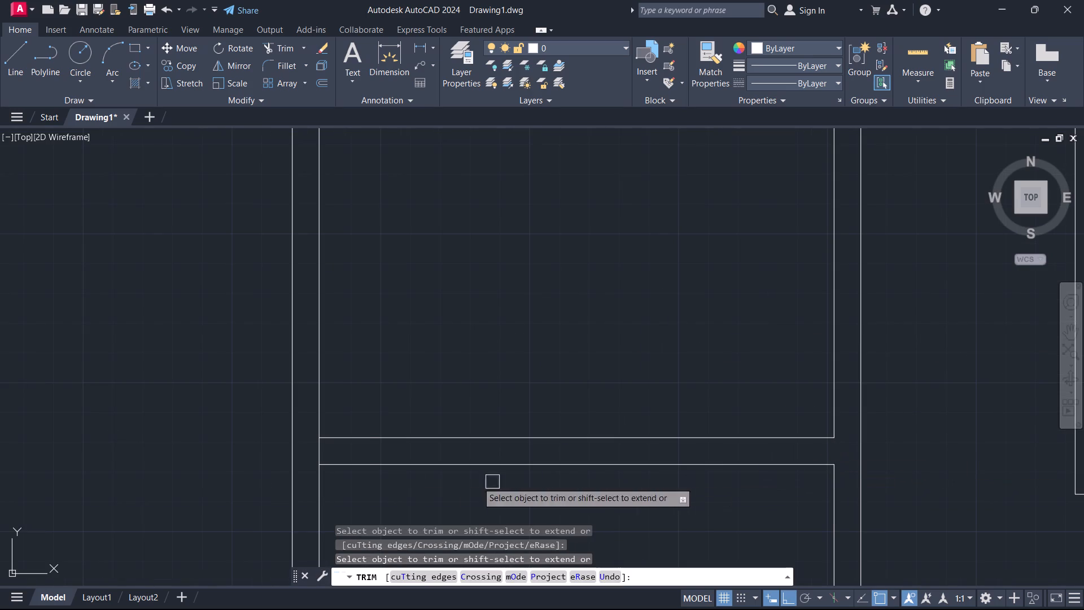
key("Escape")
scroll(325, 447, "up", 3)
key("space")
left_click(307, 457)
left_click(305, 457)
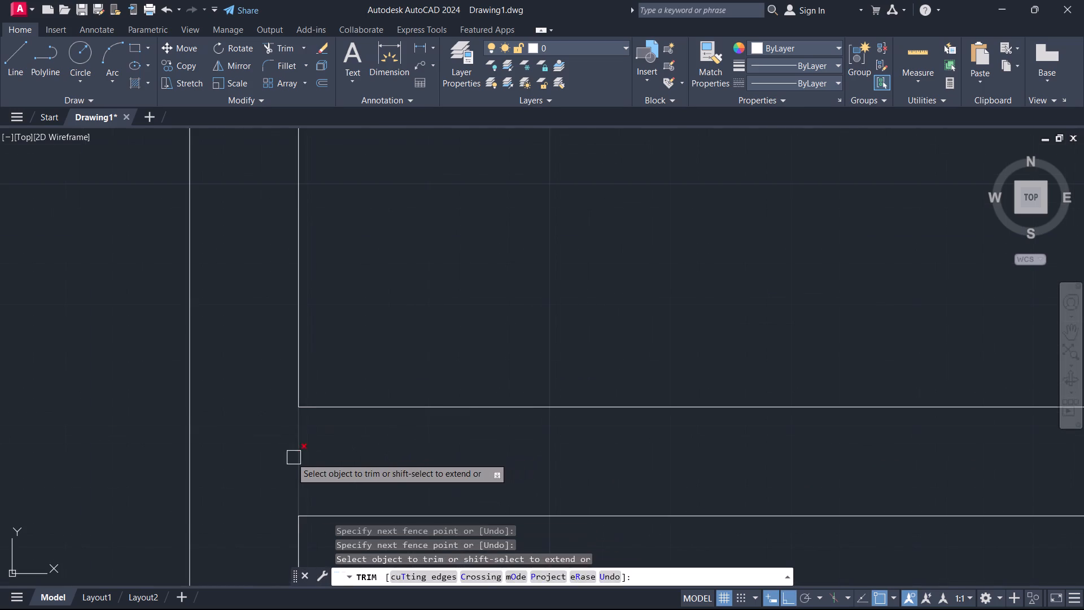
left_click(280, 457)
left_click(329, 456)
key("Escape")
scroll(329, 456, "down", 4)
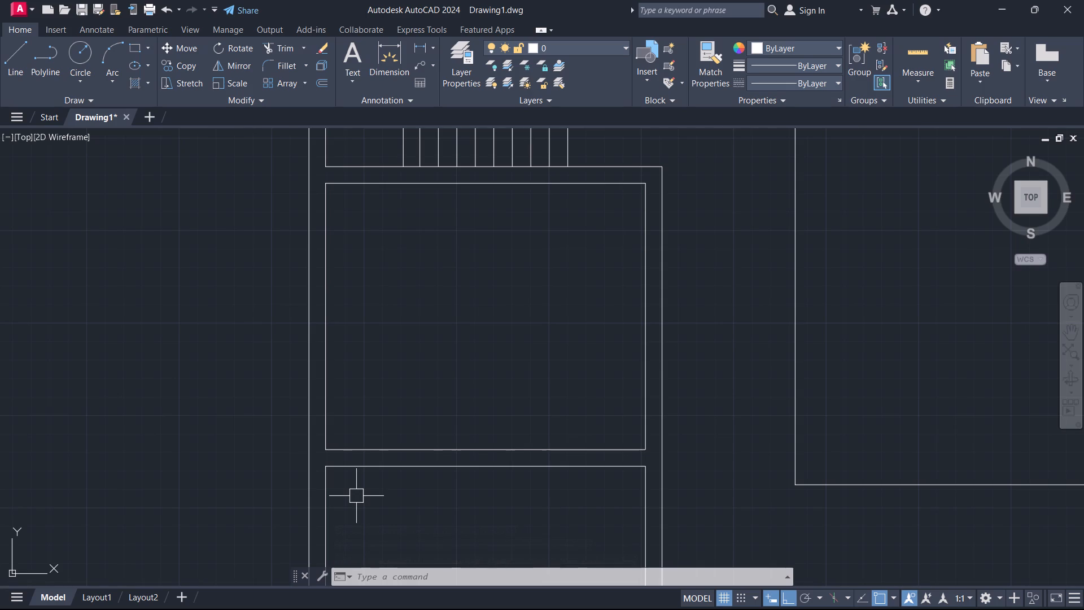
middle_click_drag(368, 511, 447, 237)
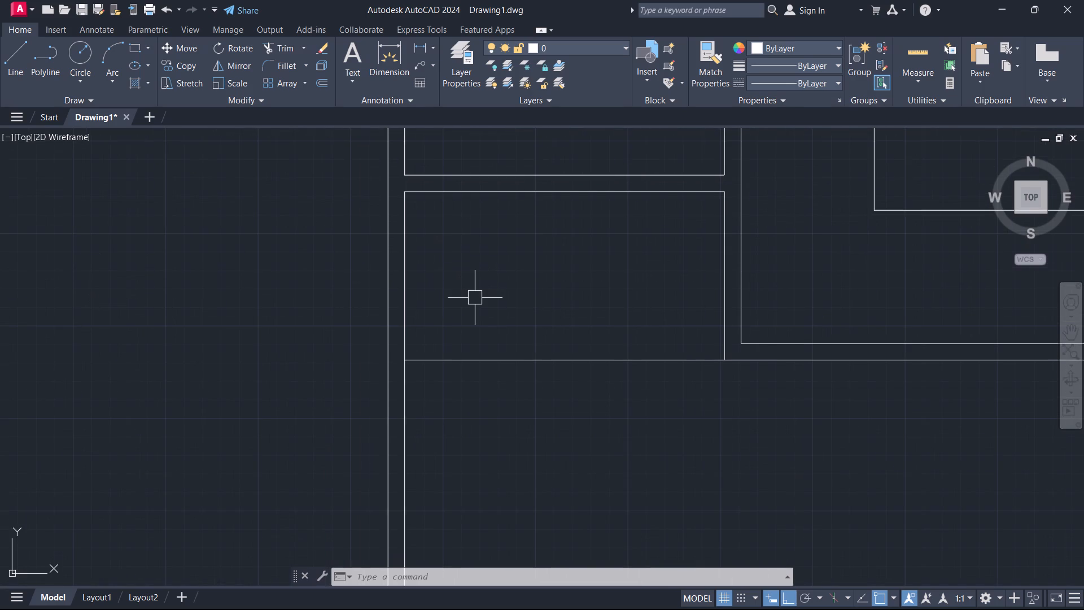
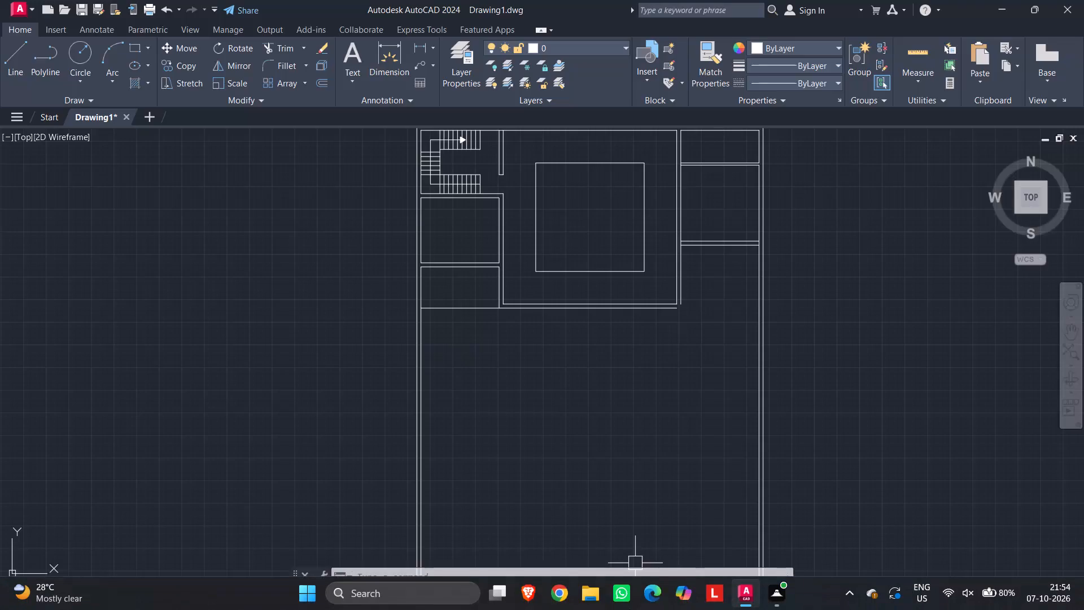
Offset the bottom wall line of the small lower-left room 5" upward into the room.
middle_click_drag(610, 398, 599, 407)
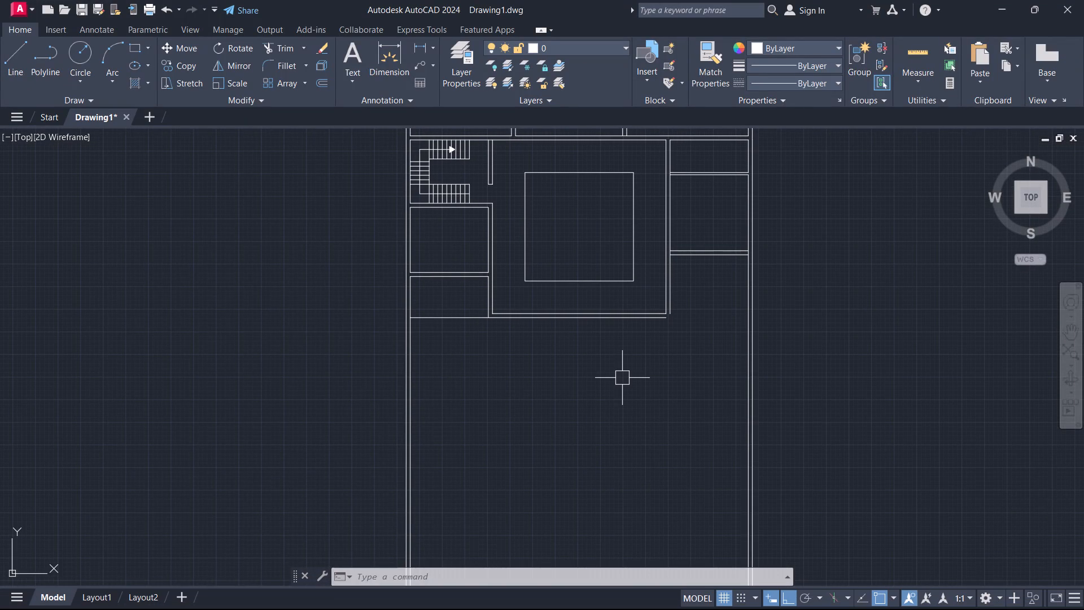
scroll(475, 303, "up", 1)
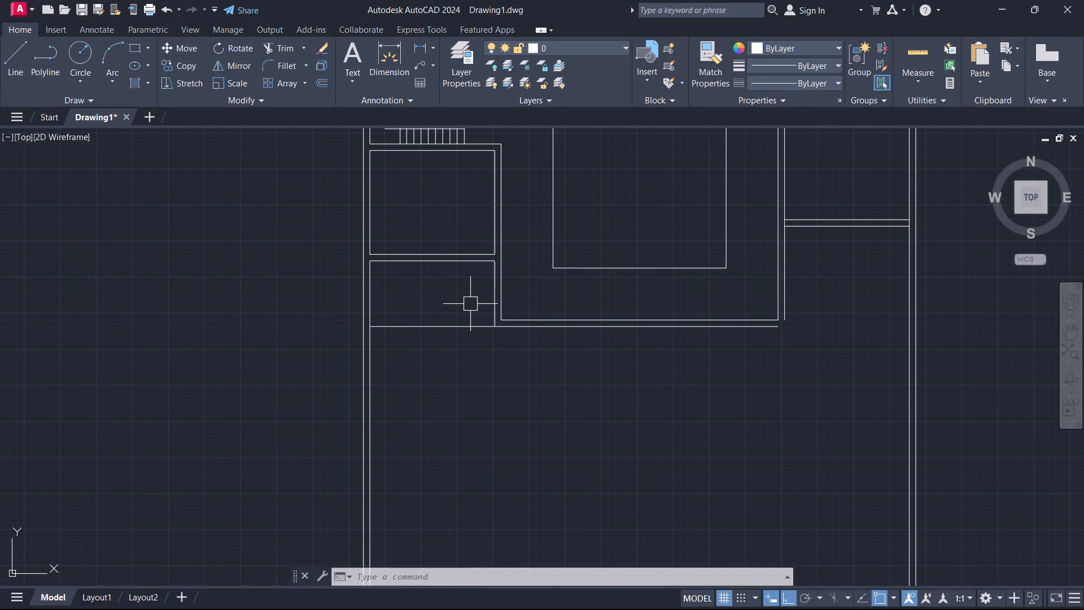
scroll(470, 304, "up", 1)
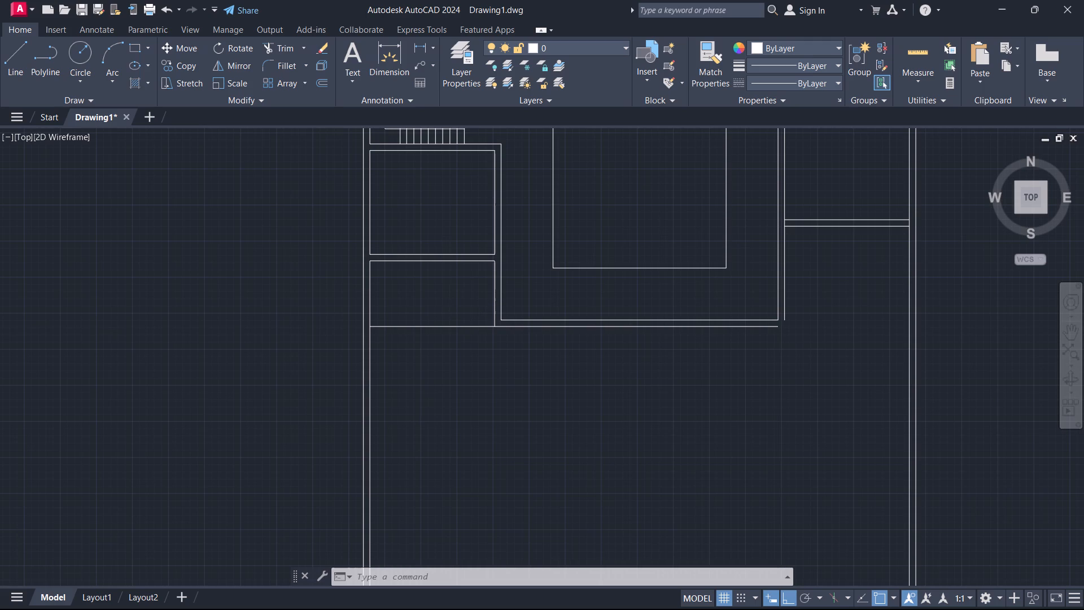
type("O")
key("space")
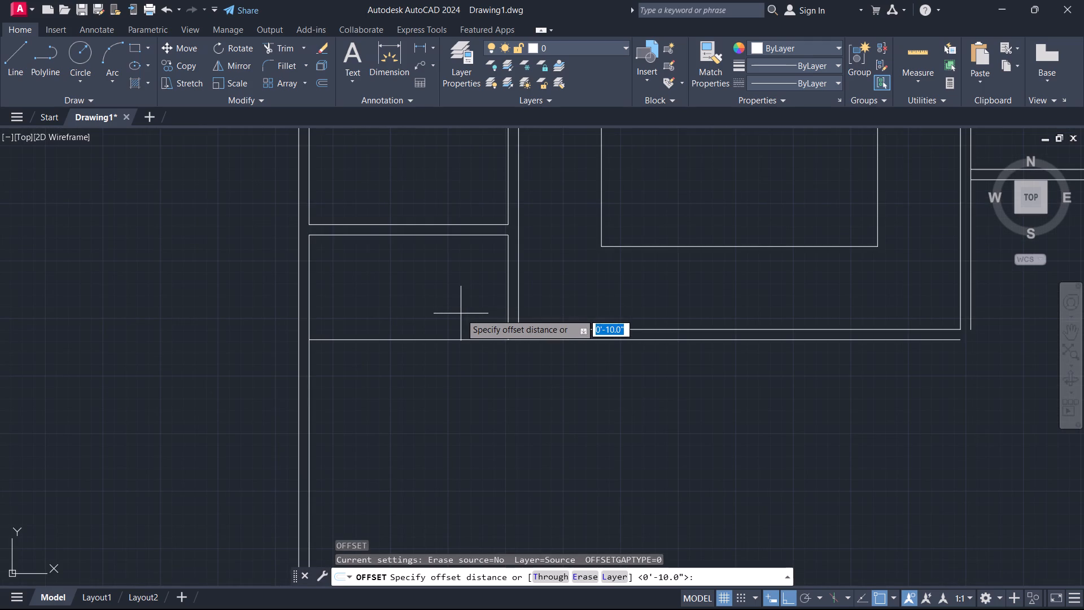
key("5")
key("Return")
left_click(449, 343)
left_click(460, 310)
key("Escape")
Trim the new offset line where it runs past the small room's right wall line into the courtyard's bottom wall.
scroll(478, 328, "up", 1)
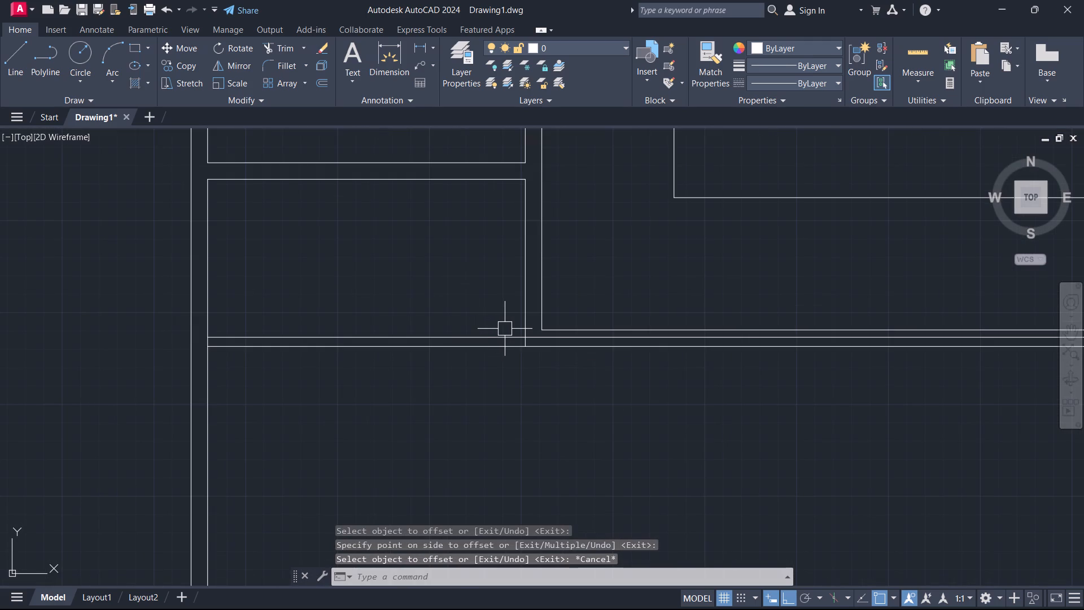
scroll(505, 329, "up", 1)
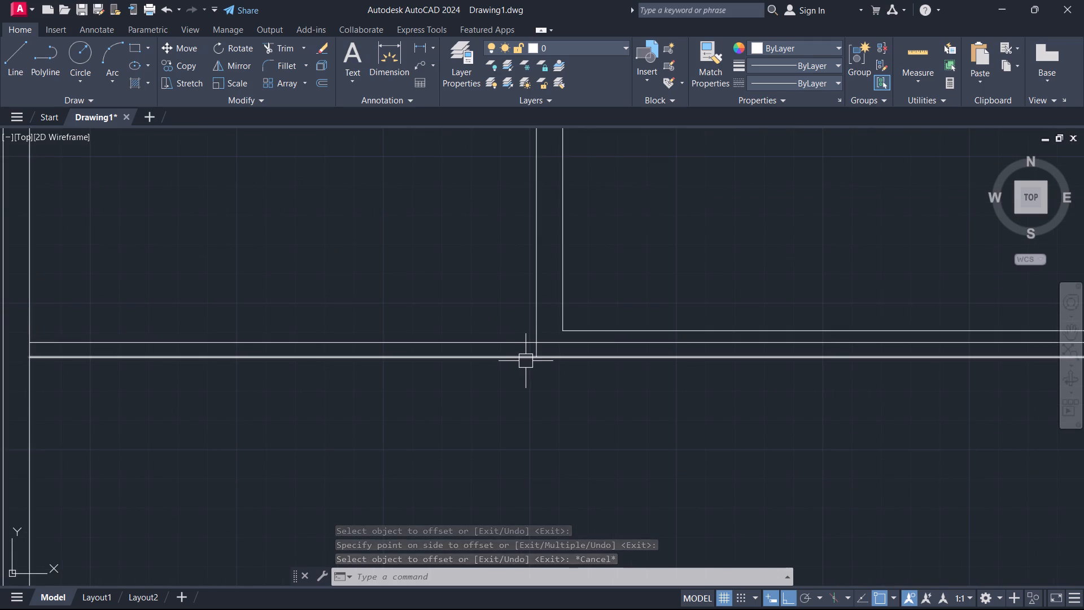
scroll(526, 360, "up", 1)
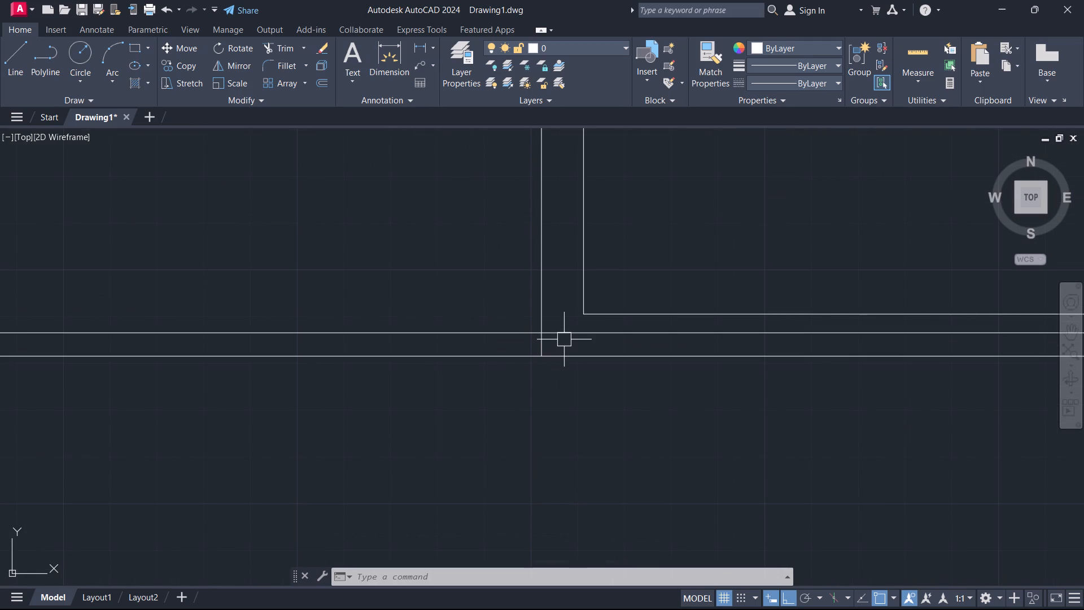
type("TR")
key("space")
left_click(567, 334)
key("Escape")
Offset the small lower-left room's right wall line 3'4" leftward into the room.
scroll(510, 304, "down", 3)
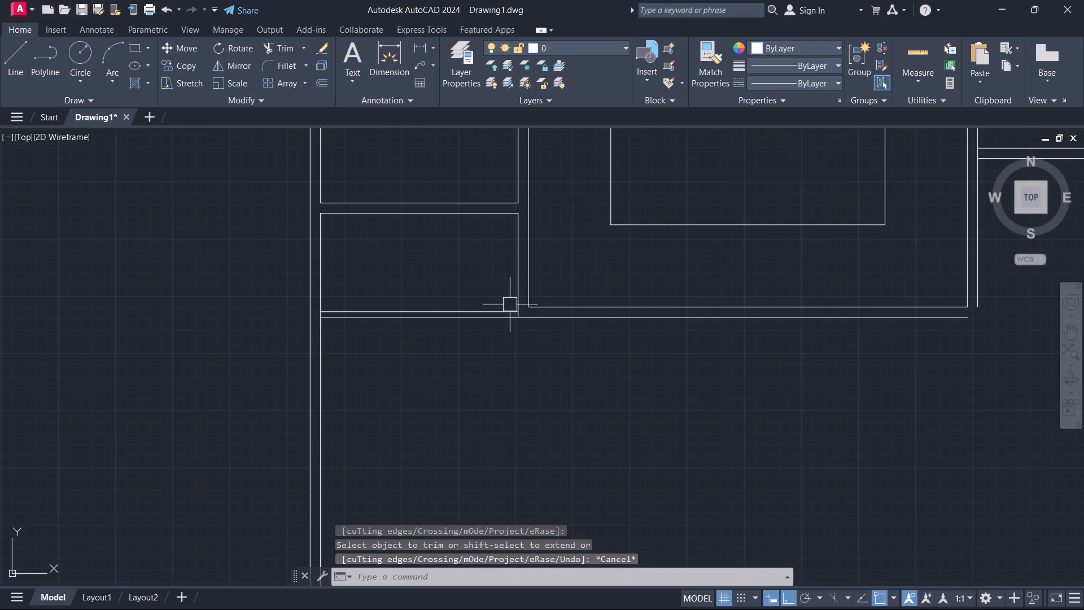
middle_click_drag(488, 285, 512, 345)
type("O")
key("space")
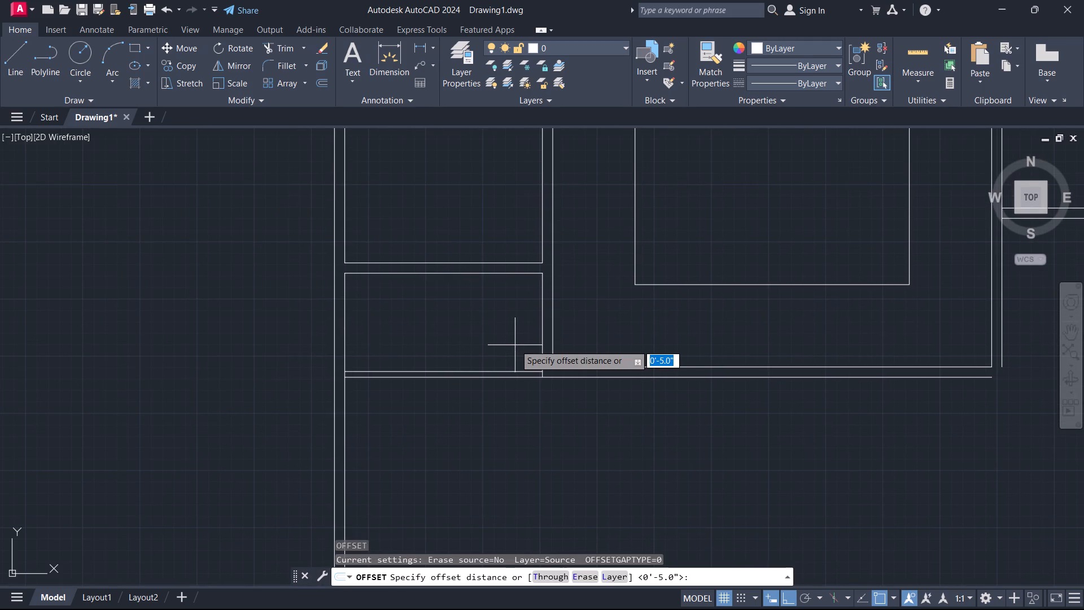
key("3")
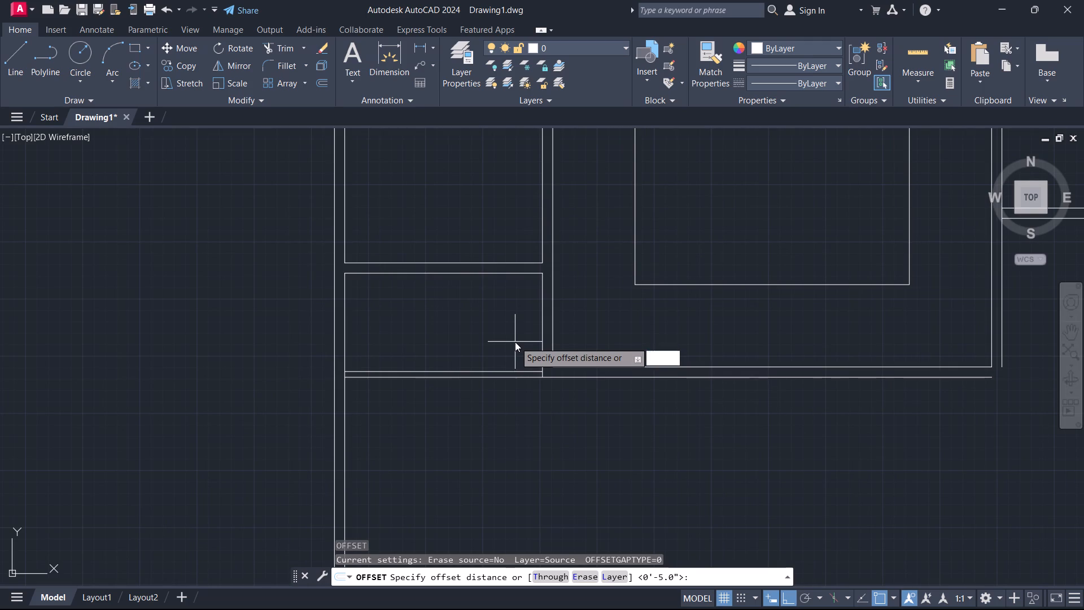
type("'2")
key("BackSpace")
key("4")
key("Return")
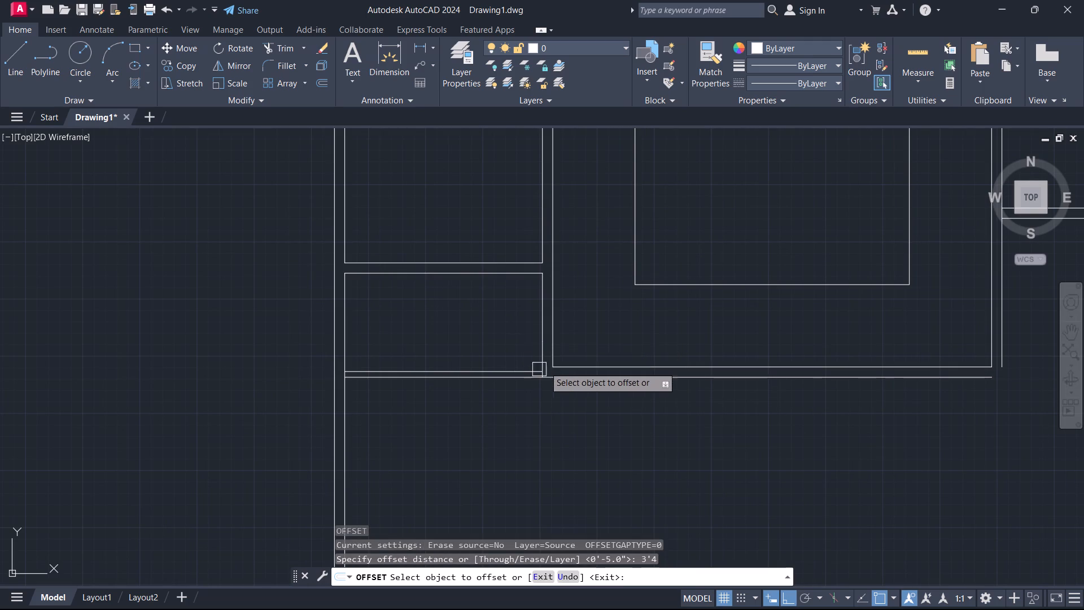
left_click(543, 344)
left_click(488, 339)
key("Escape")
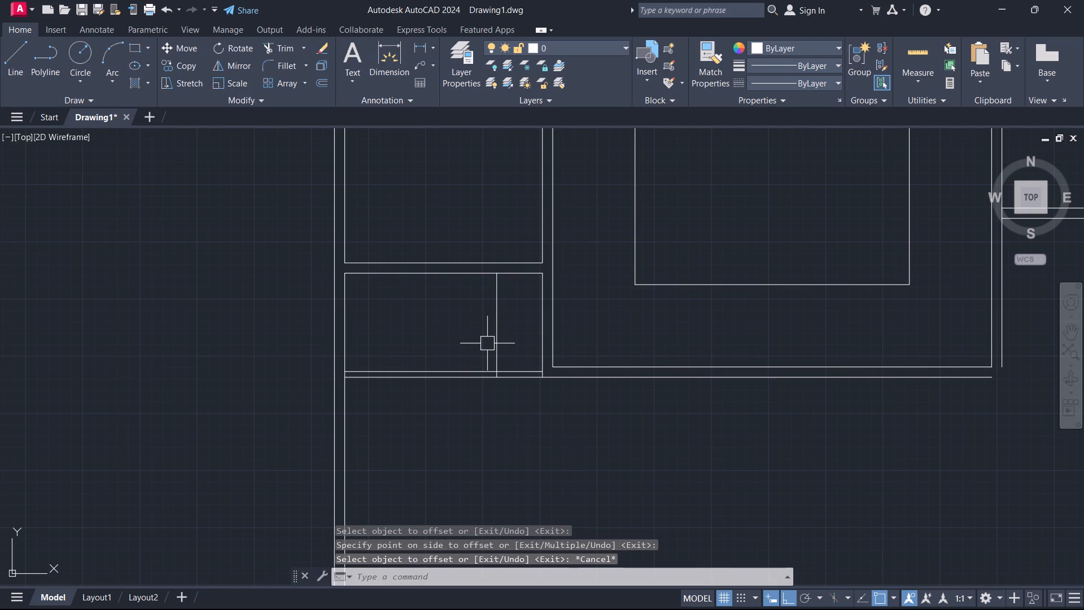
Trim both bottom wall lines between the new vertical line and the small room's original right wall line.
type("TR")
key("space")
scroll(529, 380, "up", 2)
left_click(517, 393)
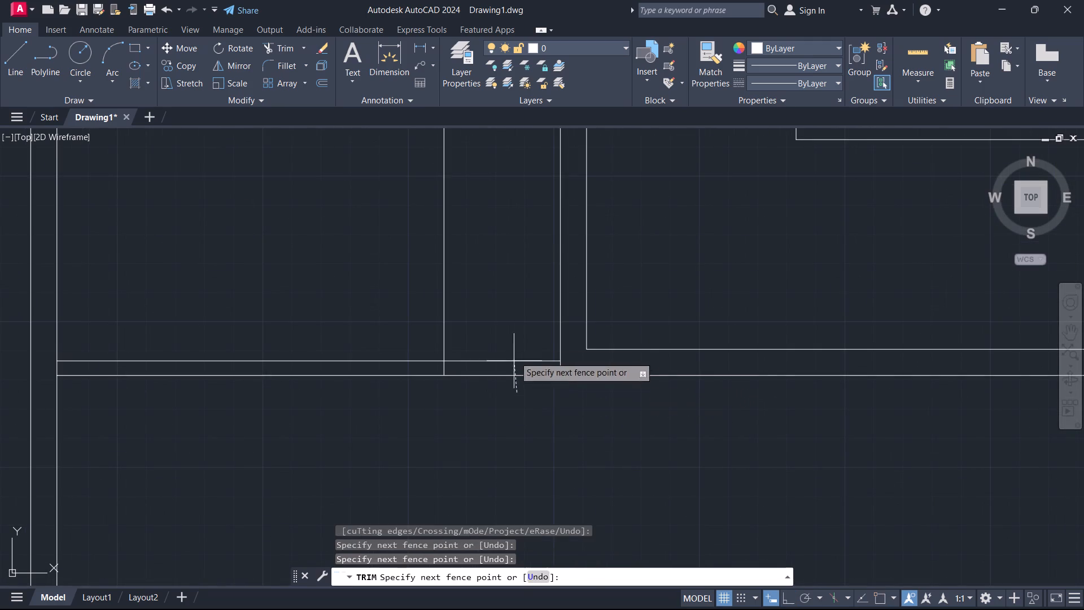
left_click(521, 326)
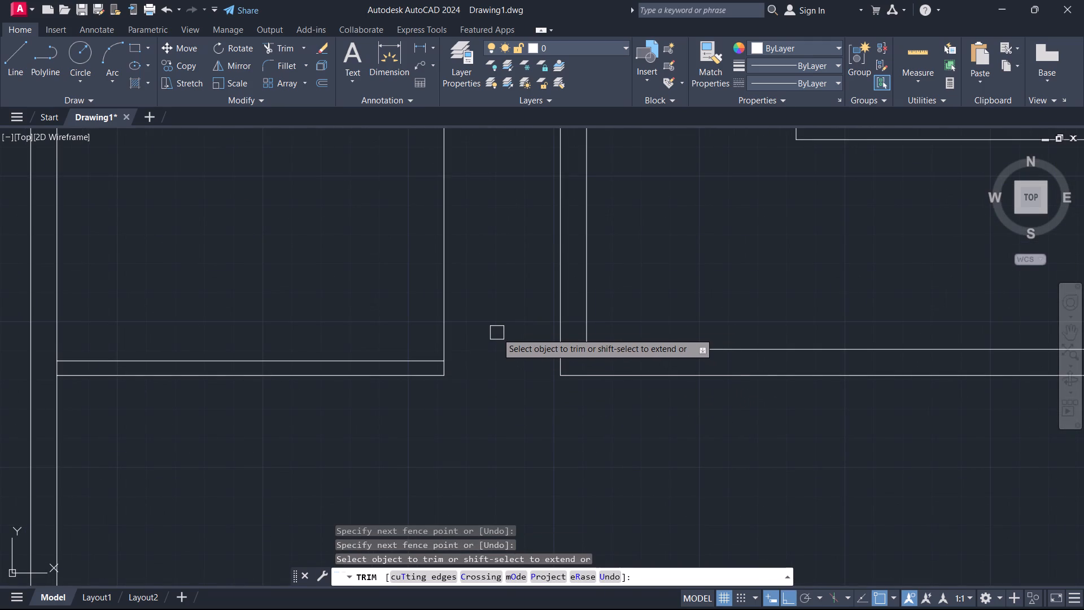
key("Escape")
Offset the new vertical line 5" leftward to give the partition its thickness.
type("O")
key("space")
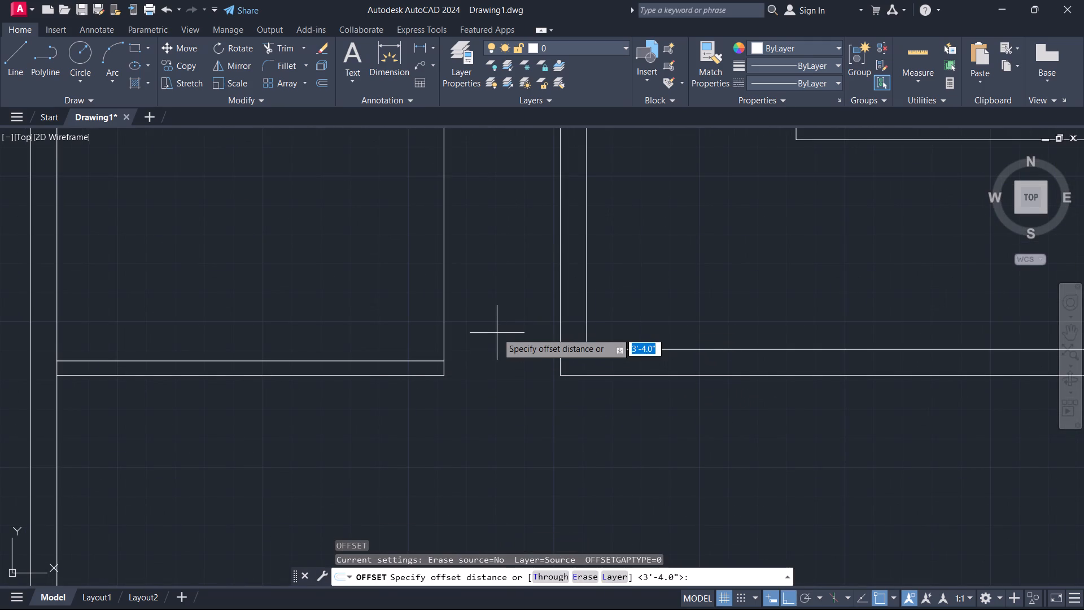
key("5")
key("Return")
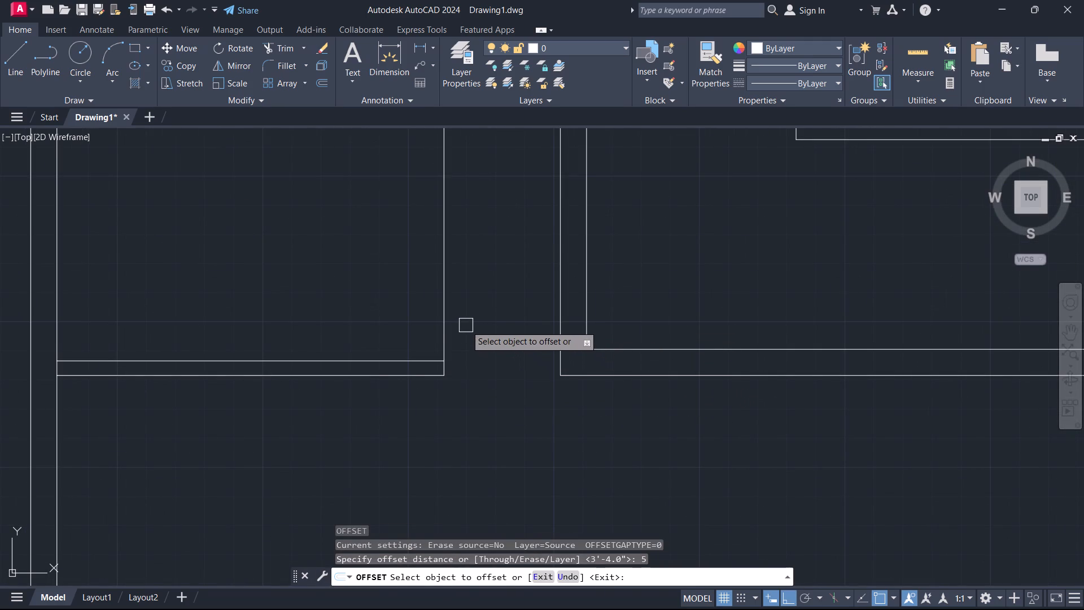
left_click(444, 327)
left_click(420, 319)
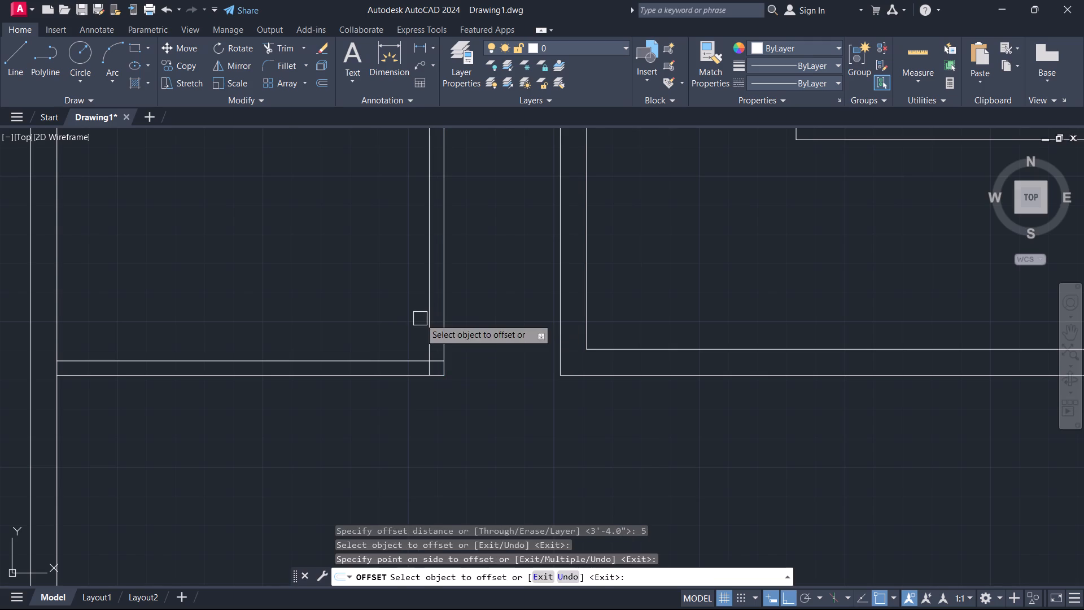
key("Escape")
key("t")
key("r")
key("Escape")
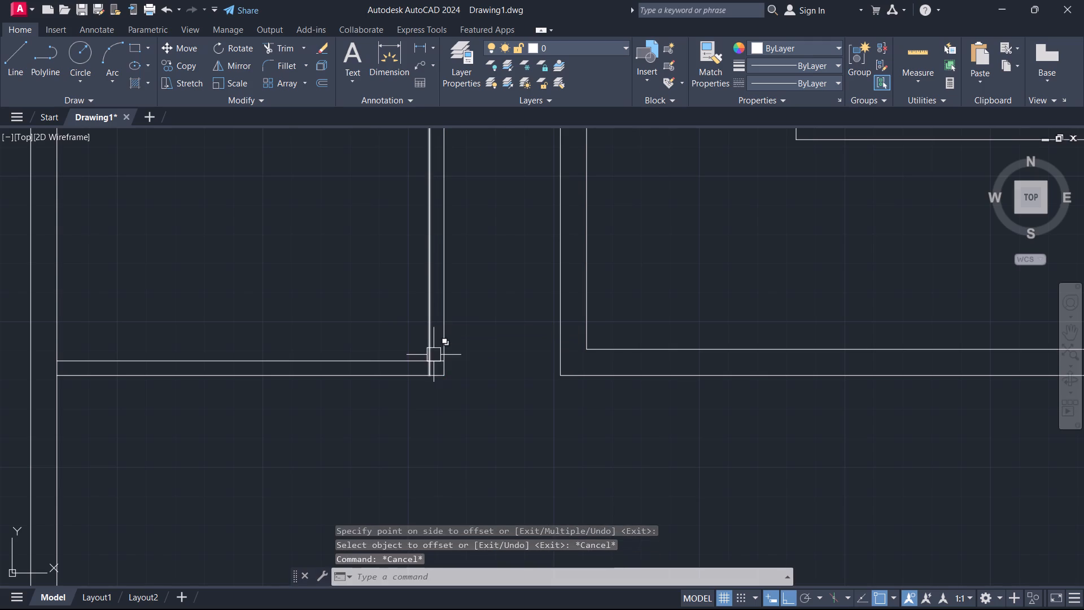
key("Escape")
Fillet the partition's inner vertical line with the small room's inner bottom line into a sharp corner.
key("f")
key("space")
left_click(429, 333)
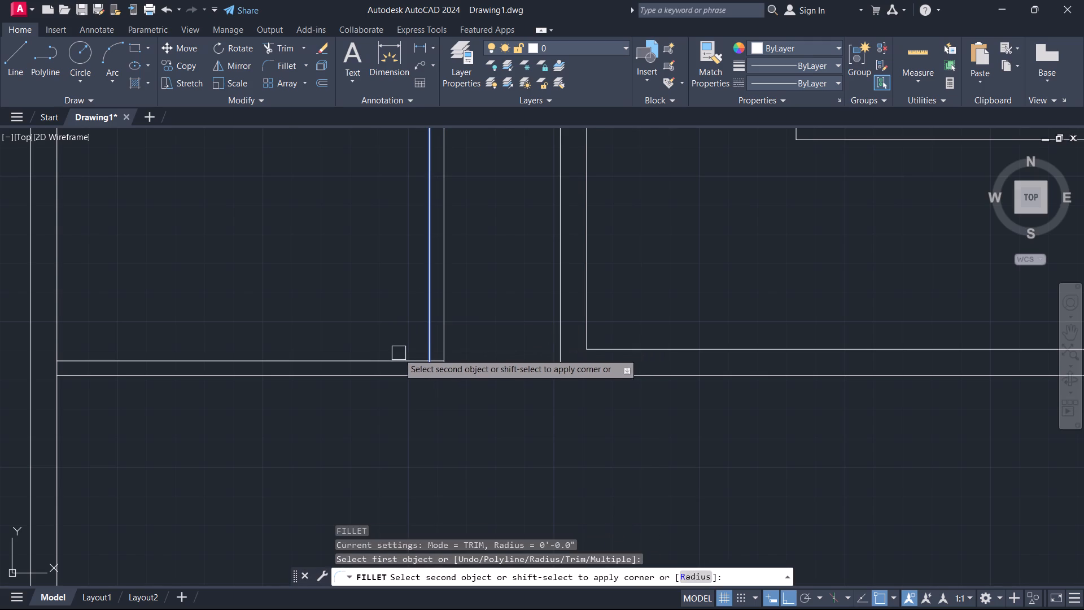
left_click(397, 358)
key("Escape")
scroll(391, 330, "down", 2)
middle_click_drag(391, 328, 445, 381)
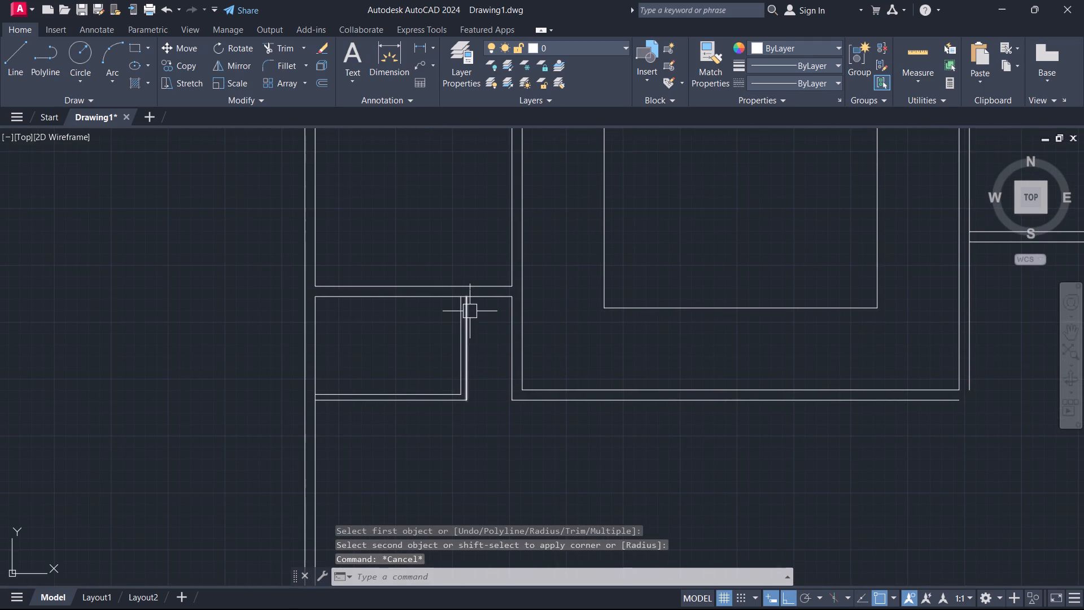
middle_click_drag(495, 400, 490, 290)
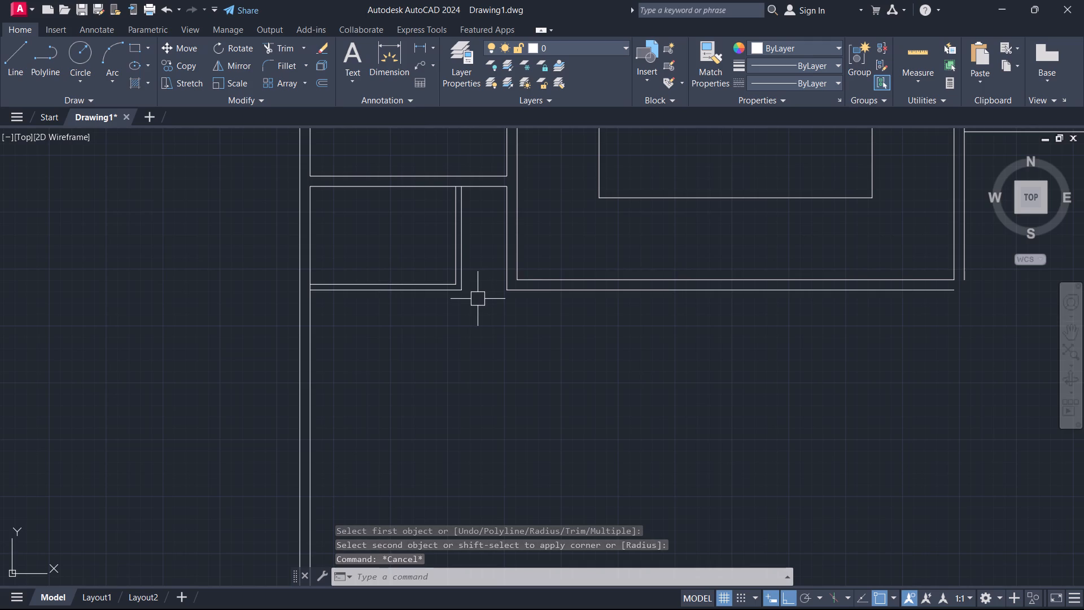
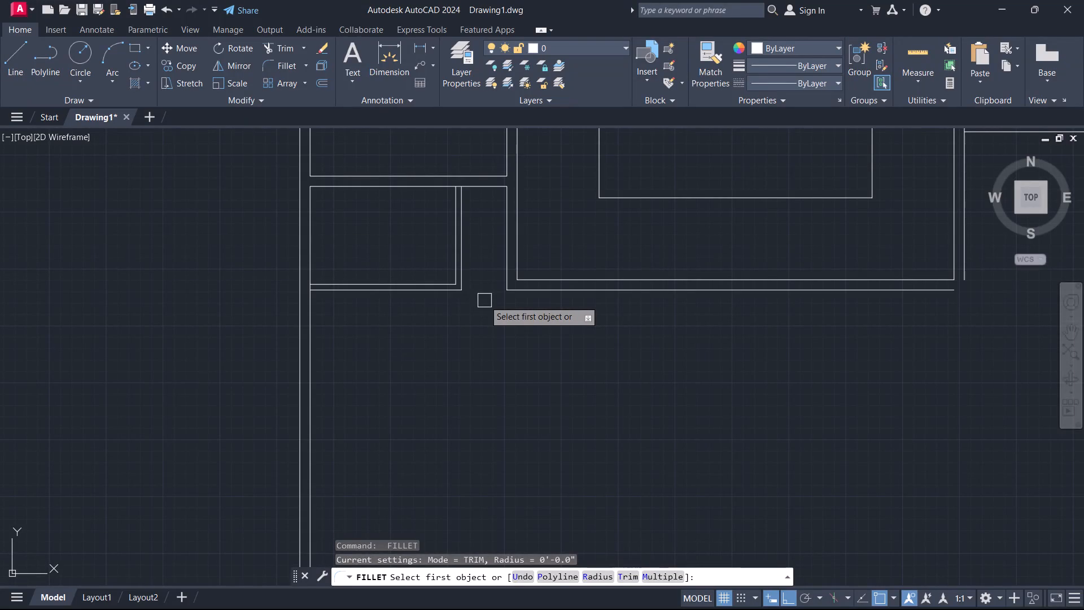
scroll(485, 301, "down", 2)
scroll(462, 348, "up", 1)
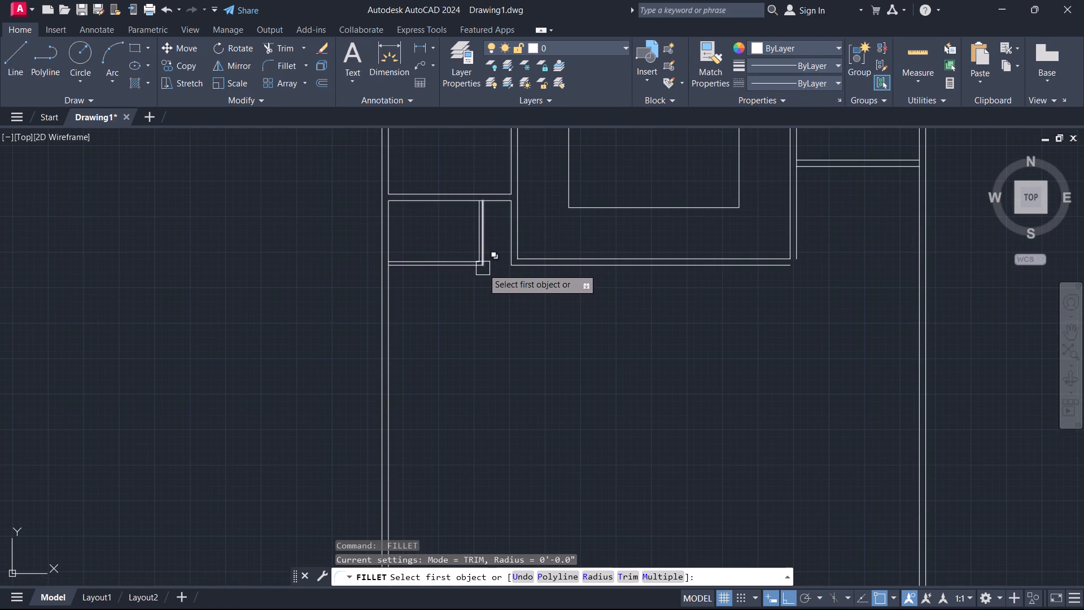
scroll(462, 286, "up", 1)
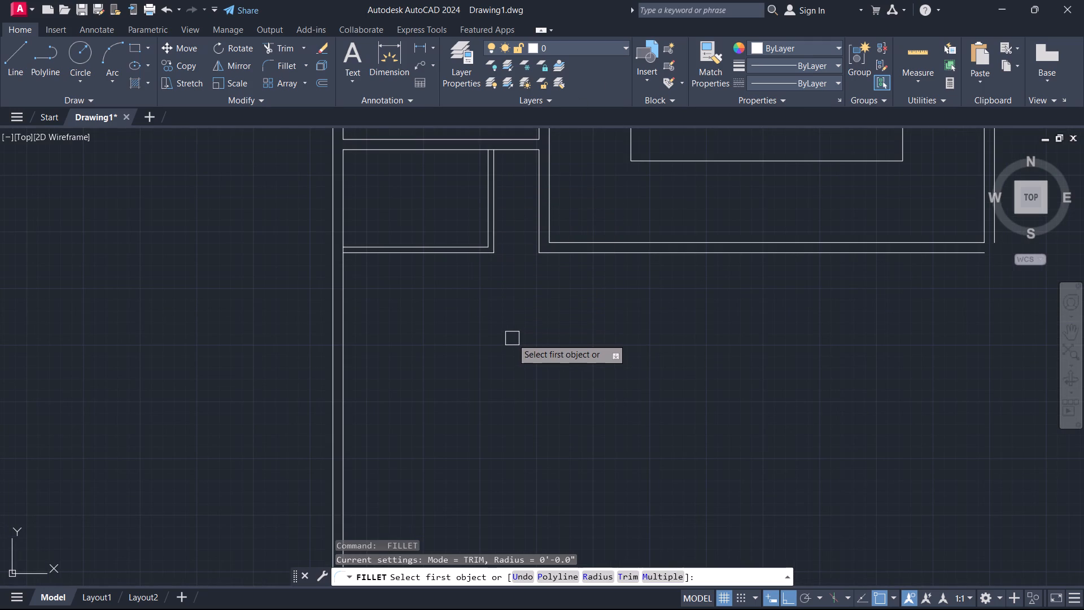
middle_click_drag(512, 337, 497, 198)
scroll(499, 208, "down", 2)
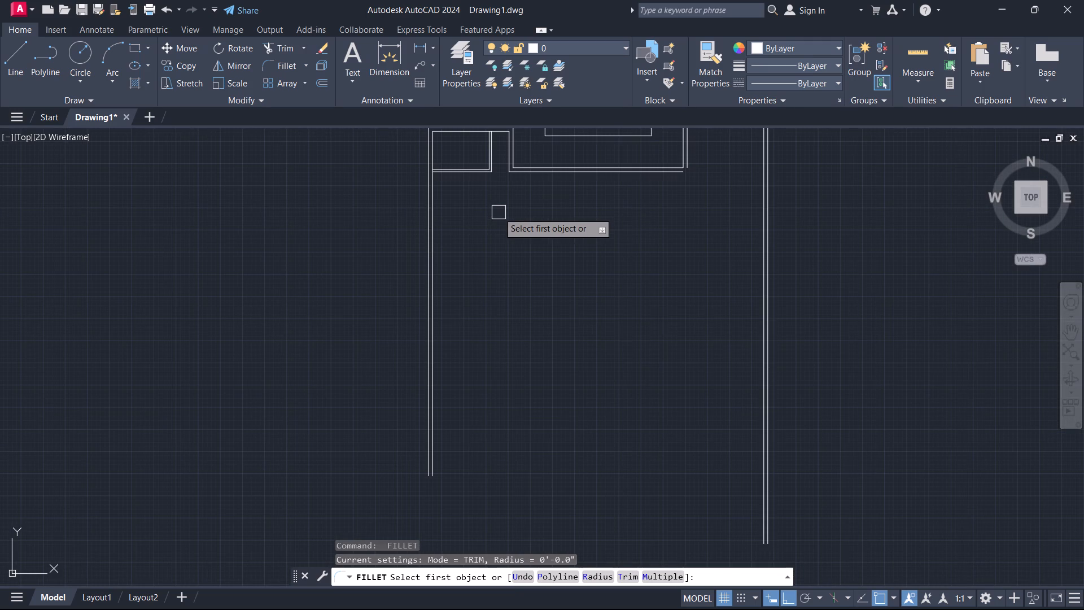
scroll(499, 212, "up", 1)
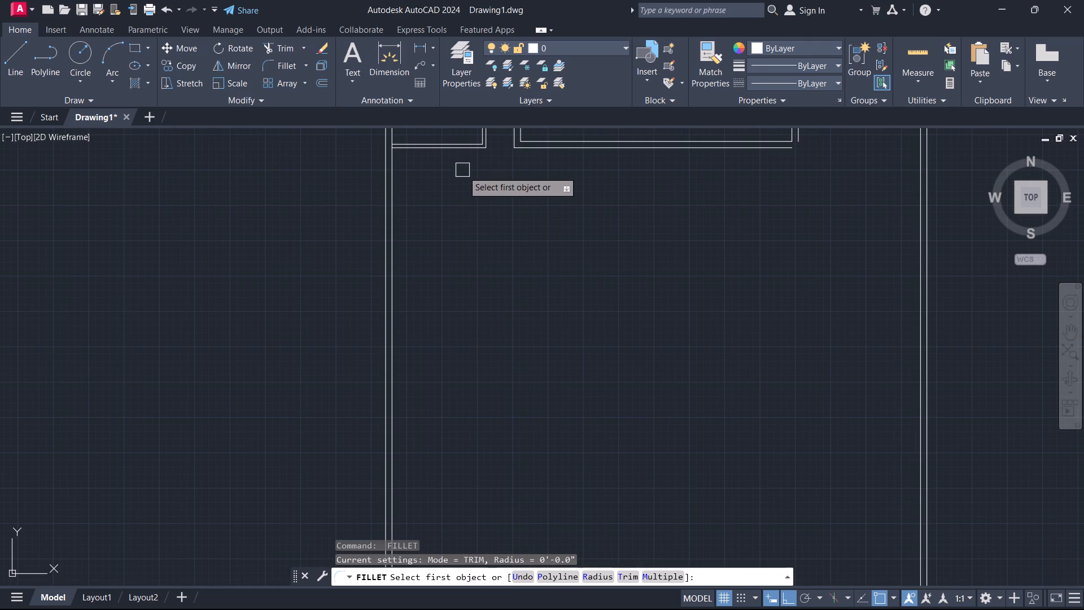
Extend both bottom courtyard wall lines to the right exterior wall, and the right courtyard wall's outer line down to the lower of them.
middle_click_drag(552, 192, 408, 356)
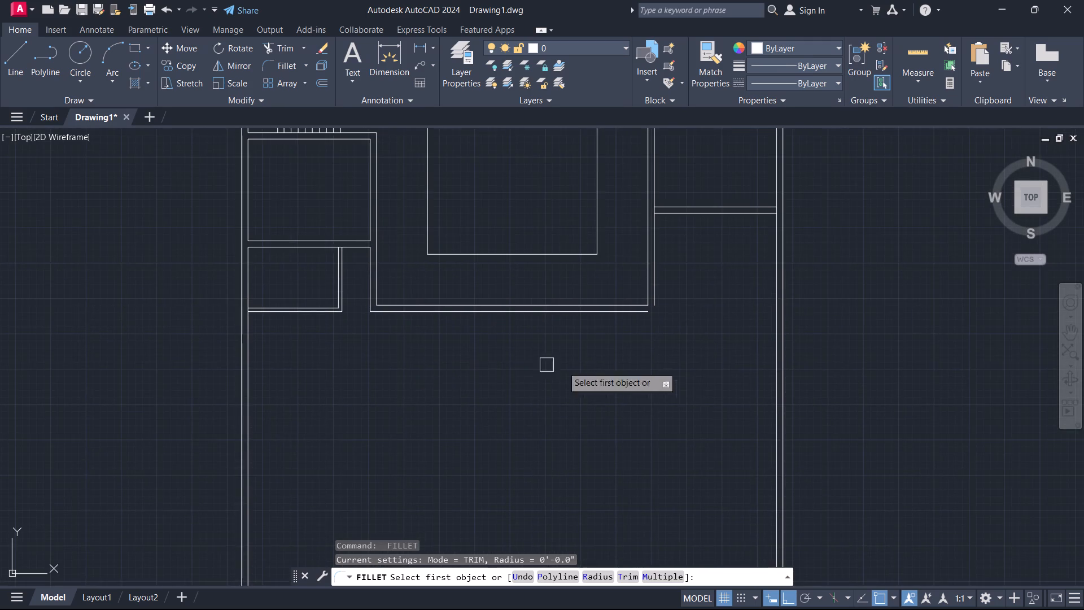
scroll(665, 338, "up", 1)
key("Escape")
type("EX")
key("space")
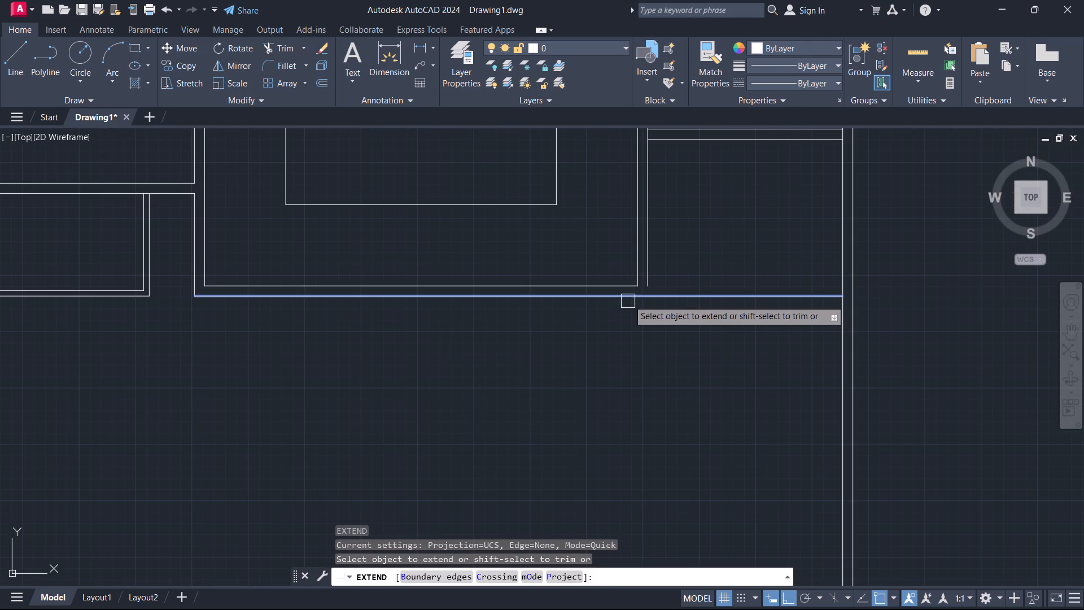
left_click(628, 300)
key("Escape")
key("space")
left_click(652, 278)
key("Escape")
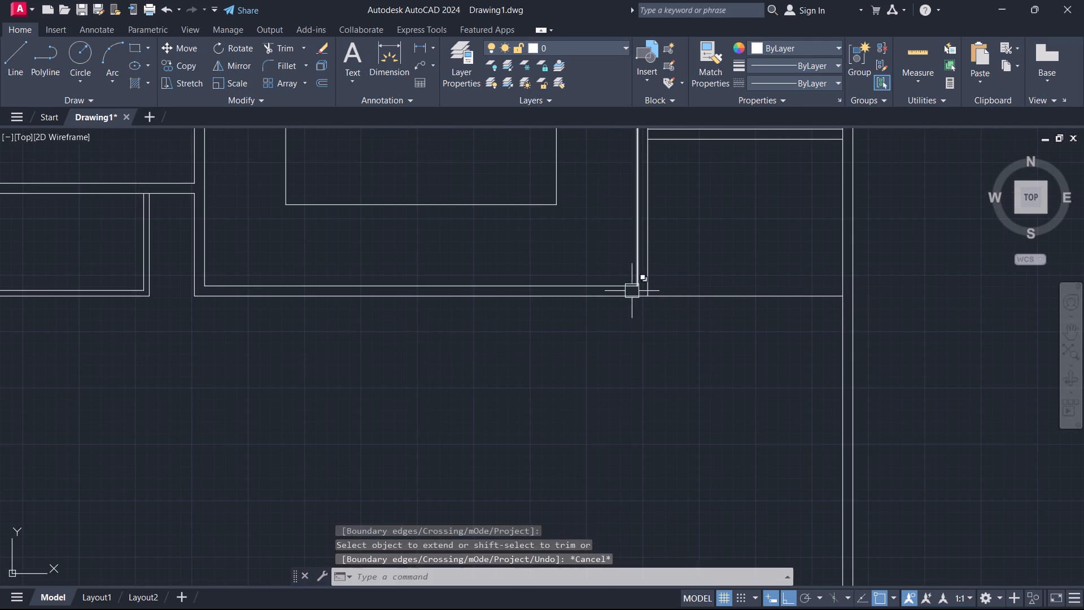
key("space")
left_click(619, 286)
left_click(615, 284)
key("Escape")
Trim the upper bottom-wall line between the two vertical lines of the courtyard's right wall.
scroll(645, 297, "up", 1)
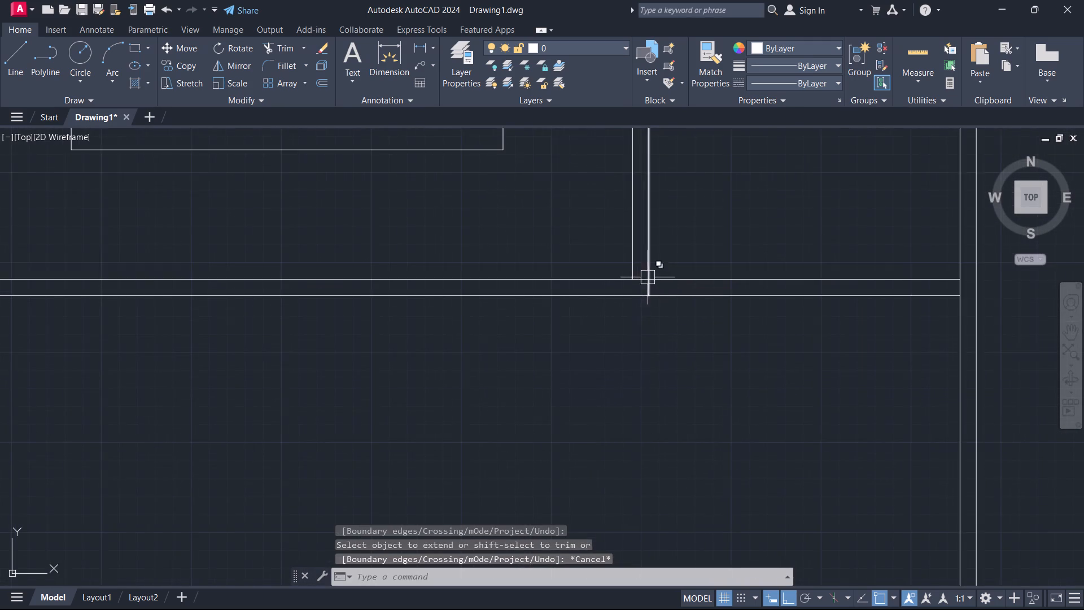
scroll(647, 276, "up", 2)
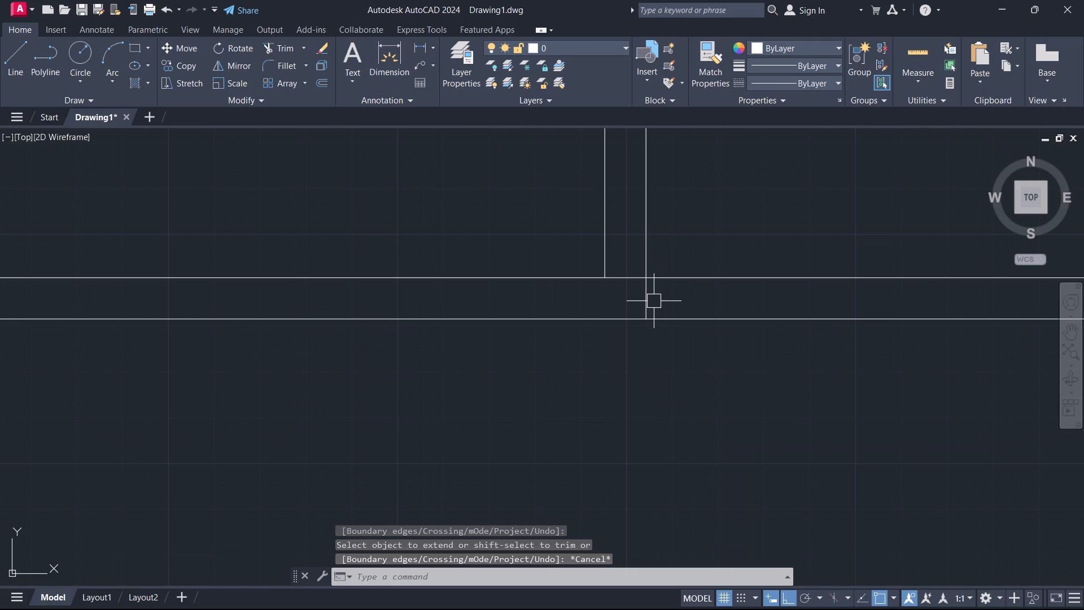
type("TR")
key("space")
left_click(624, 280)
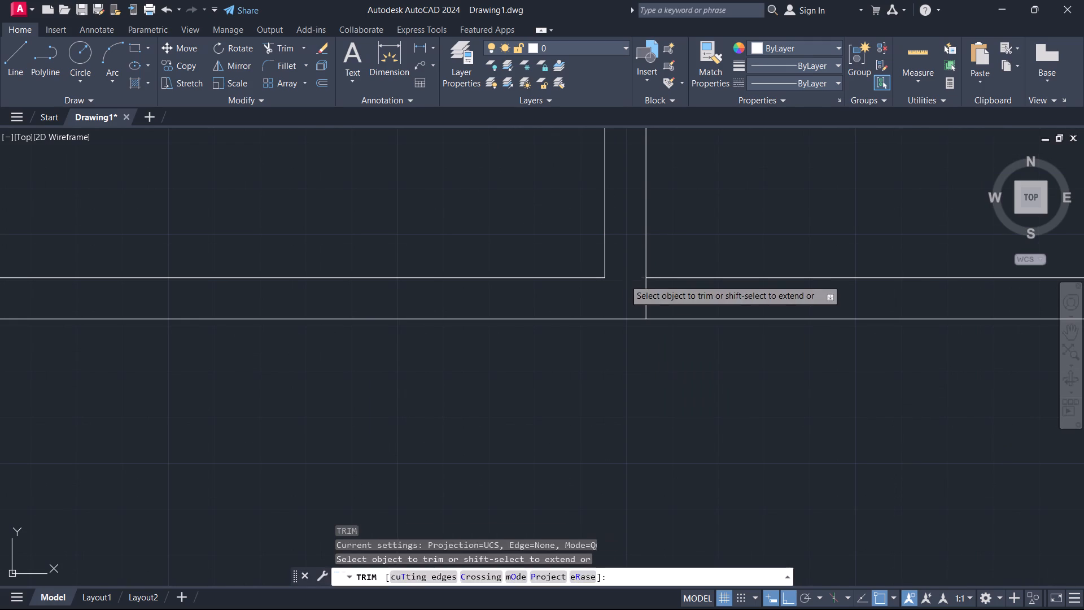
key("Escape")
Offset the outer line of the courtyard's right wall 6' rightward into the lower-right room.
scroll(656, 285, "down", 2)
scroll(601, 295, "down", 1)
middle_click_drag(651, 251, 379, 341)
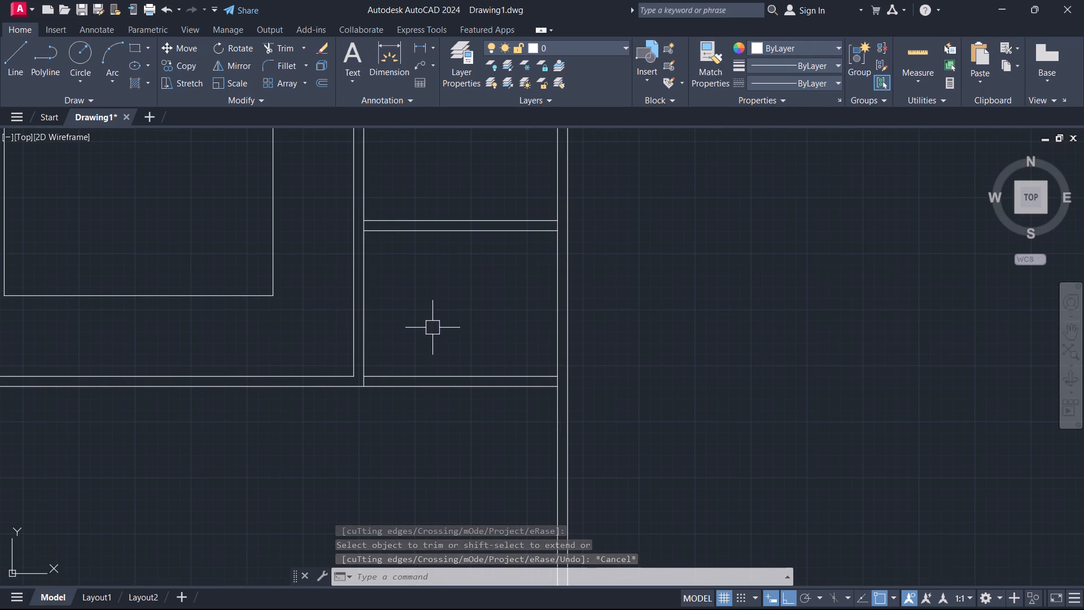
type("O")
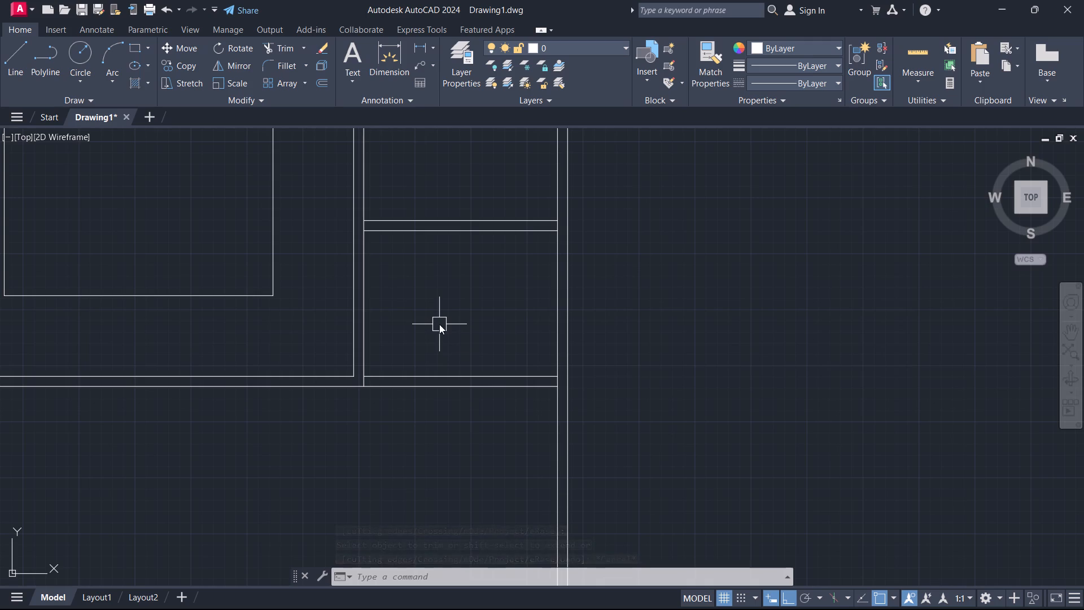
key("space")
key("6")
key("apostrophe")
key("Return")
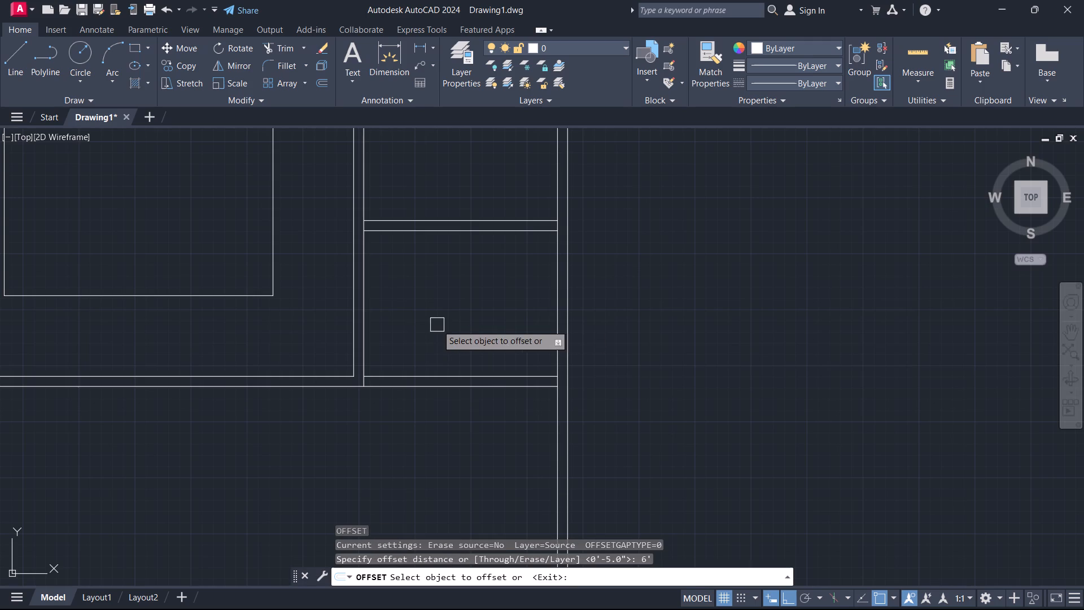
left_click(368, 322)
left_click(435, 333)
key("Escape")
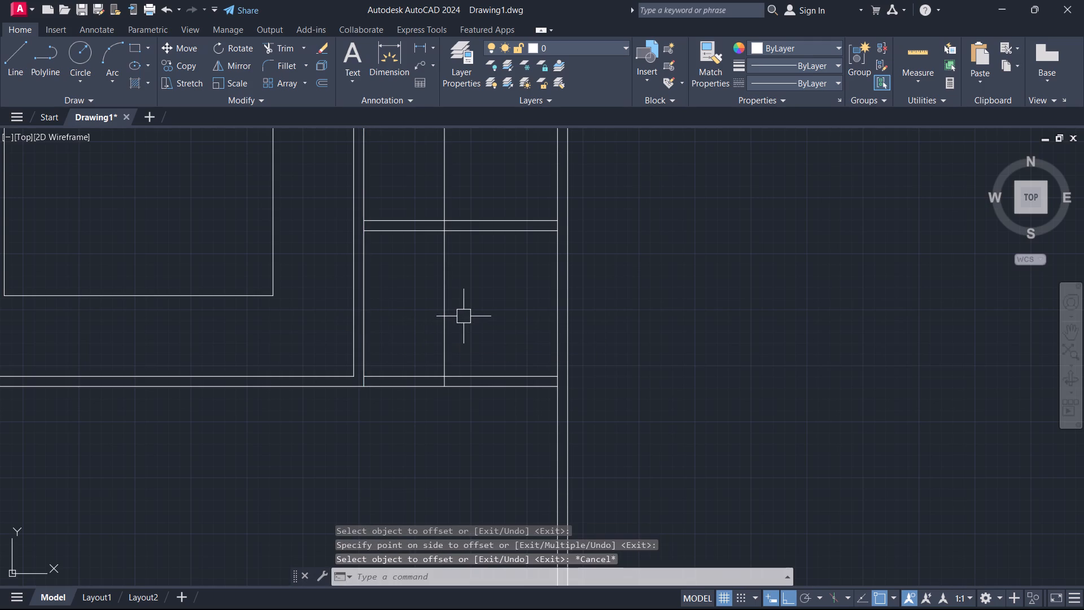
Offset the new vertical line 5" rightward to give the partition its thickness.
type("O")
key("space")
key("4")
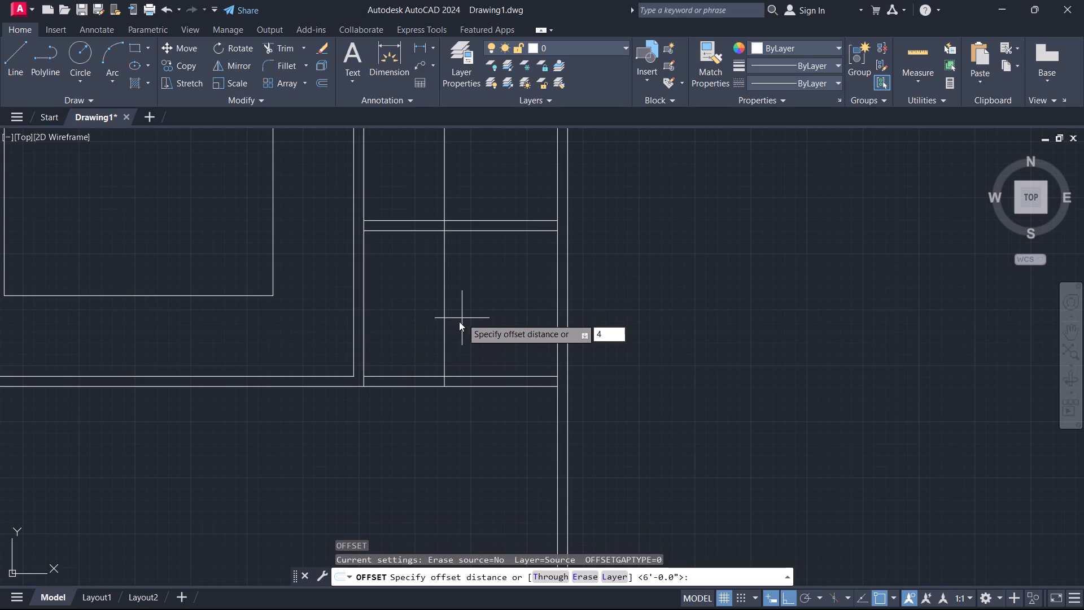
key("BackSpace")
key("5")
key("Return")
left_click(447, 319)
left_click(481, 326)
key("Escape")
Trim both partition lines where they run through the thickness of the lower-right room's bottom wall.
scroll(457, 368, "up", 2)
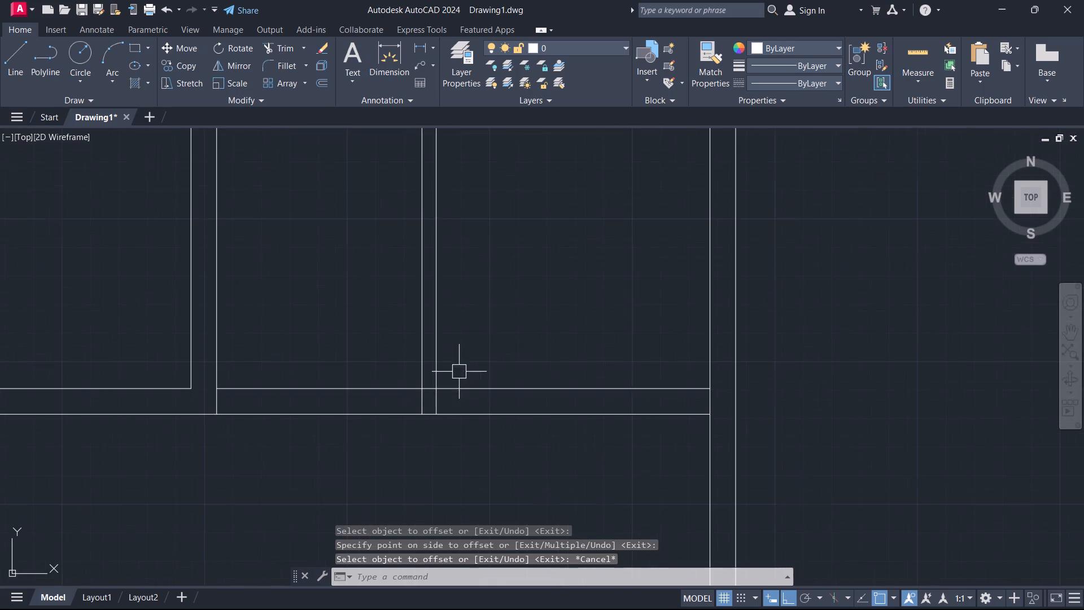
type("TR")
key("space")
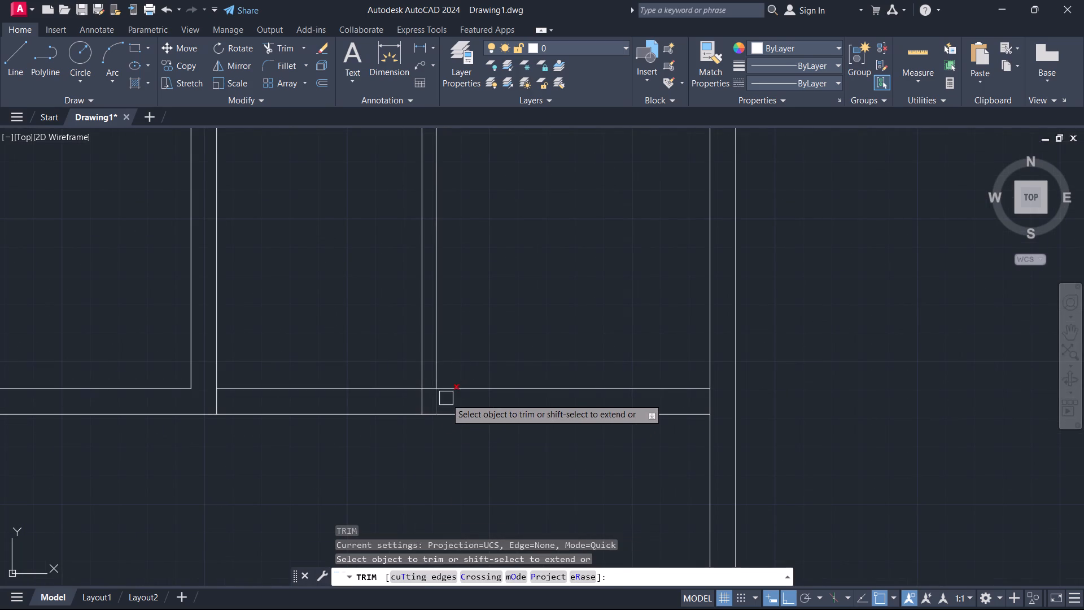
left_click(446, 398)
left_click(403, 403)
key("Escape")
Trim both partition lines where they cross the thickness of the lower-right room's top wall.
scroll(473, 288, "down", 1)
middle_click_drag(466, 250, 466, 248)
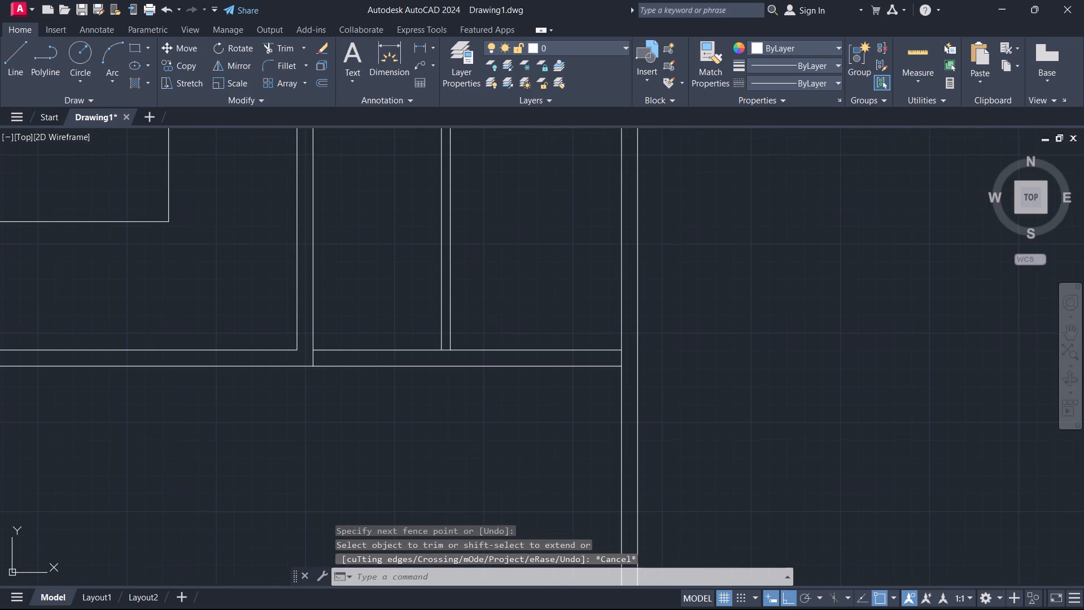
middle_click_drag(466, 248, 461, 483)
scroll(445, 323, "up", 2)
key("space")
left_click(456, 373)
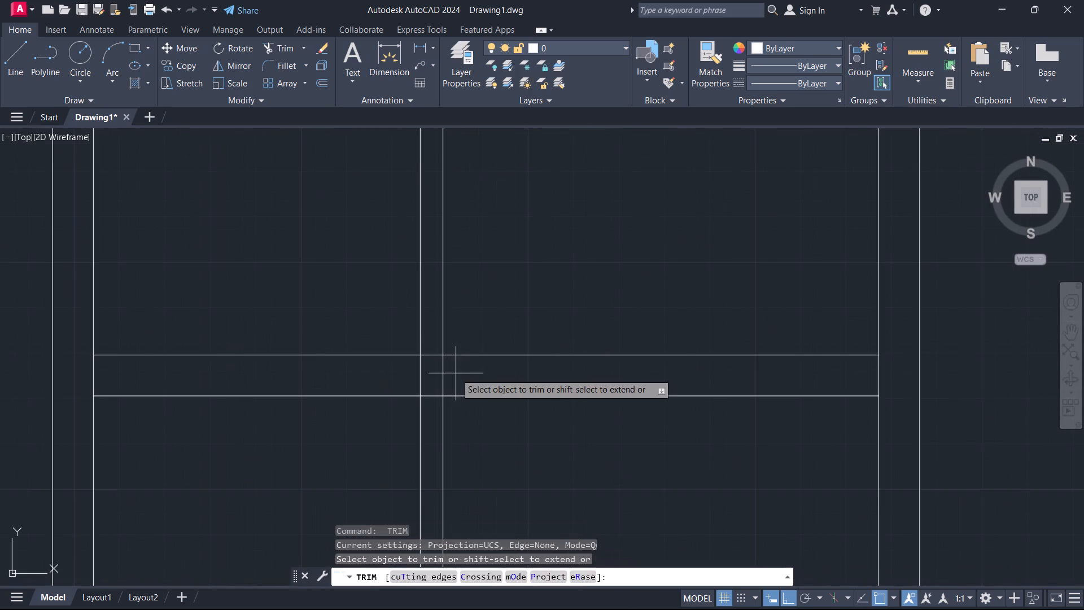
left_click(414, 374)
key("Escape")
Delete the two leftover partition lines above the lower-right room's top wall.
left_click_drag(500, 318, 477, 294)
left_click(359, 225)
scroll(396, 260, "down", 2)
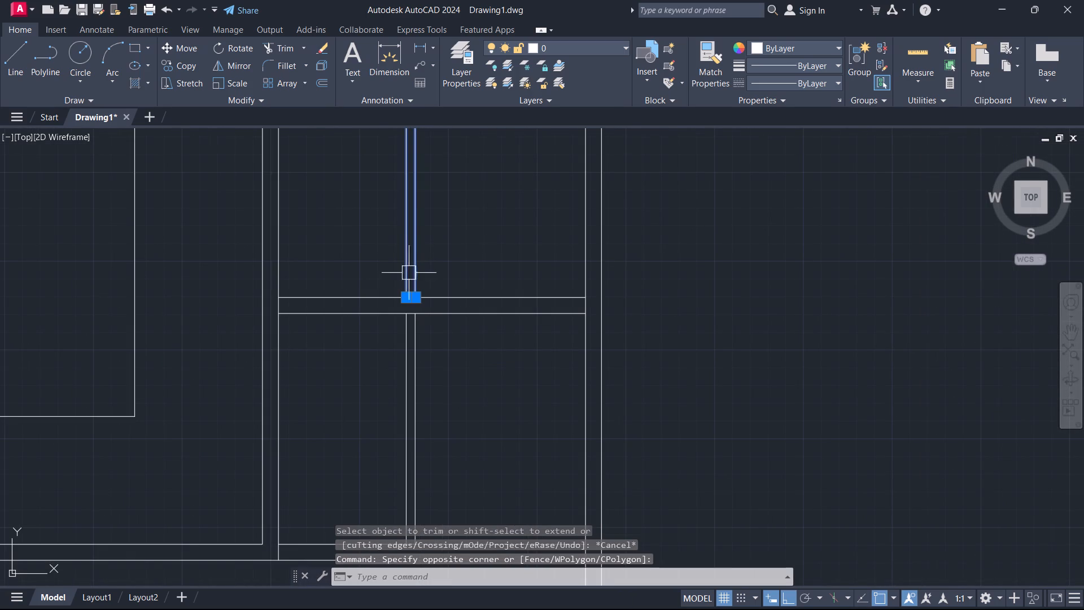
key("Delete")
Offset the courtyard bottom wall's lower line 16' downward.
scroll(424, 323, "down", 2)
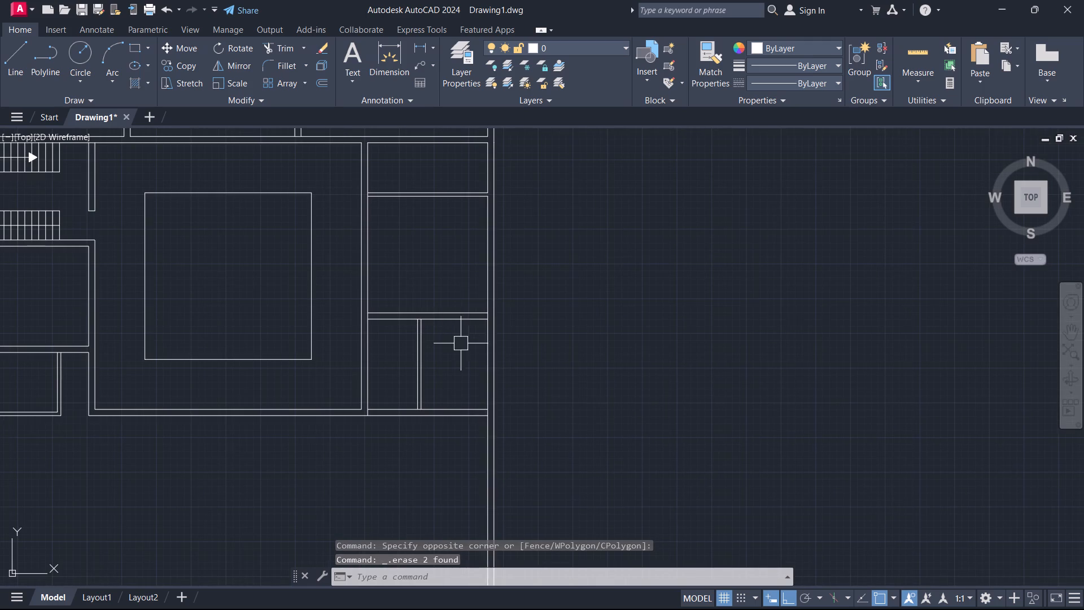
middle_click_drag(461, 343, 512, 286)
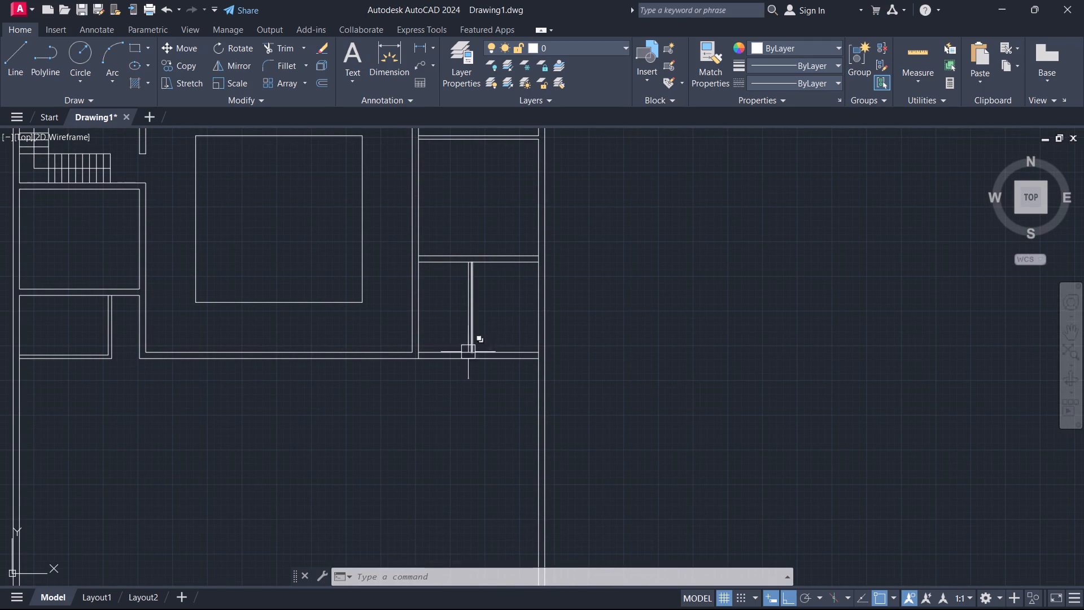
middle_click_drag(444, 391, 507, 347)
middle_click_drag(281, 359, 439, 389)
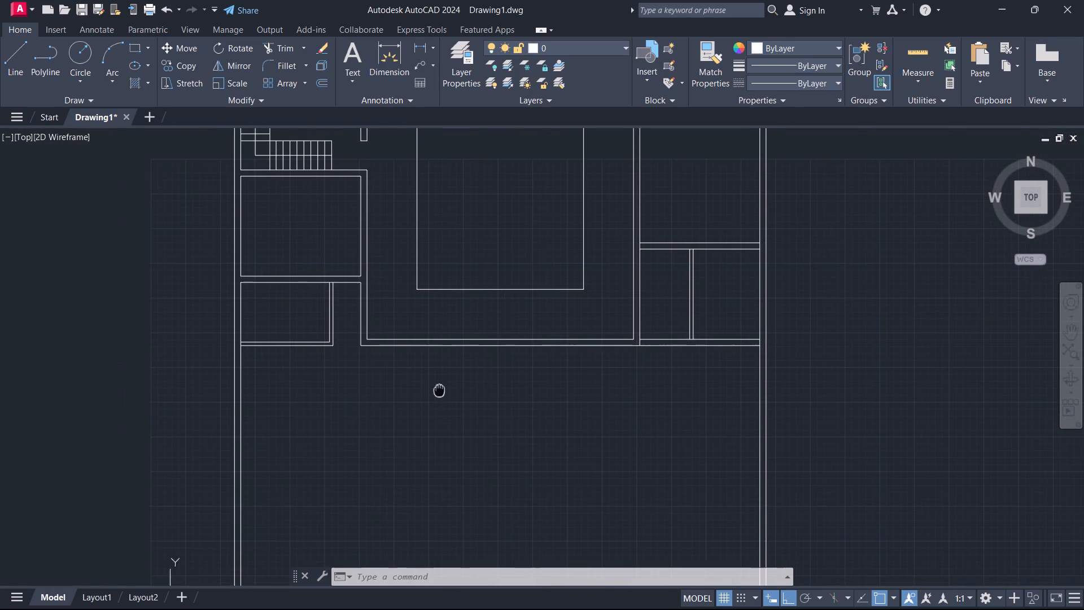
middle_click_drag(439, 389, 440, 389)
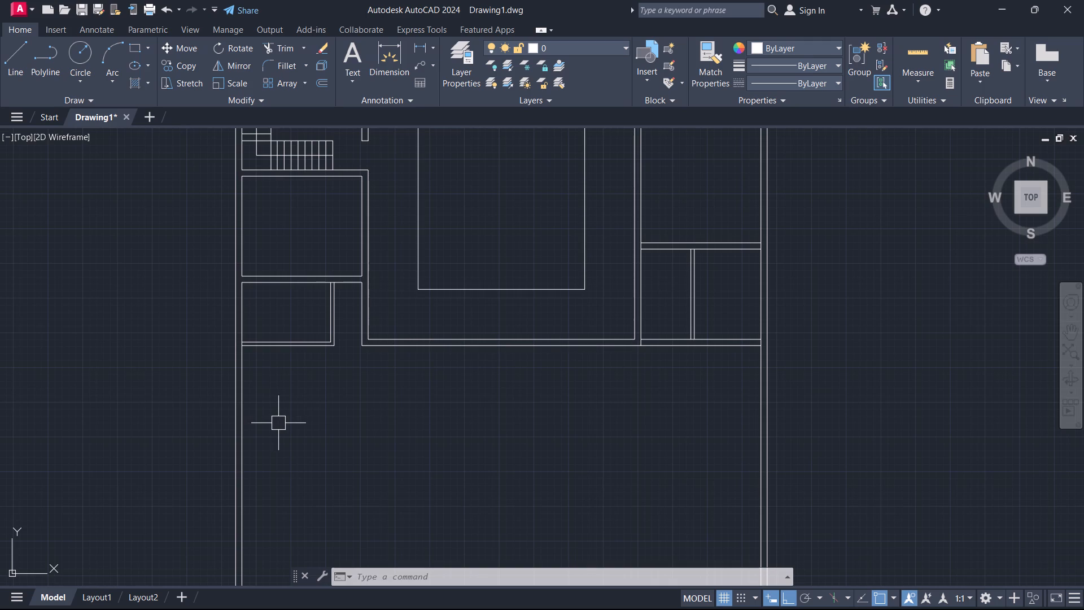
type("O")
key("space")
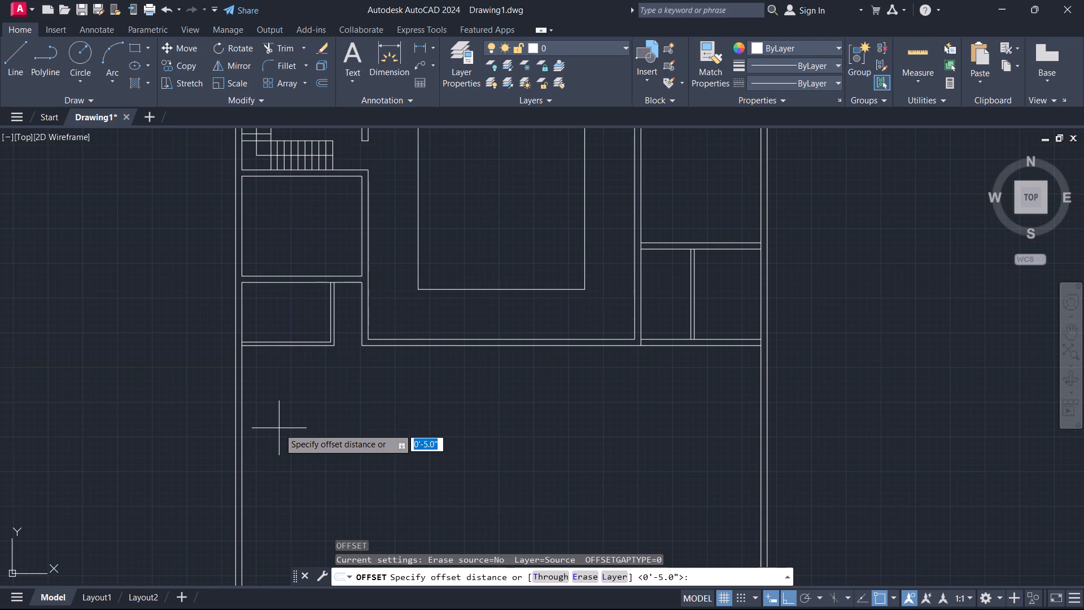
type("16")
key("apostrophe")
key("Return")
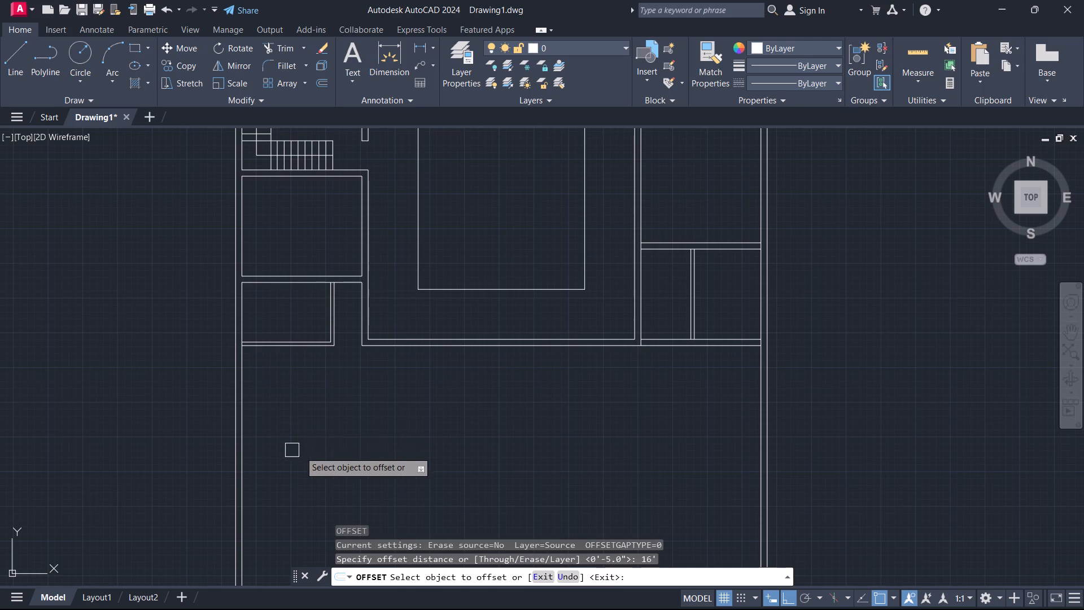
left_click(410, 351)
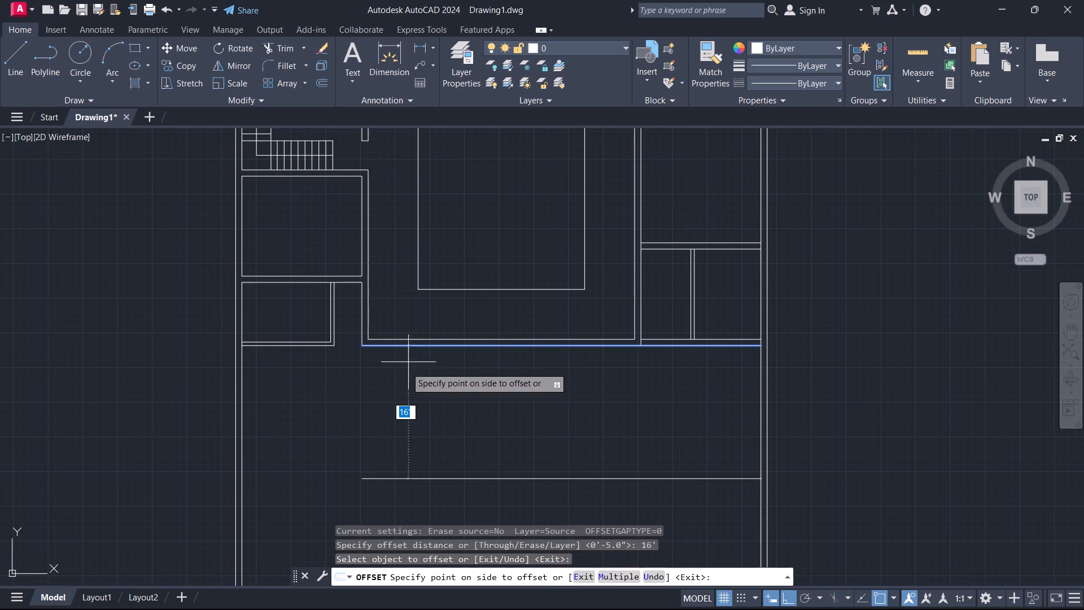
left_click(387, 403)
key("Escape")
Extend the new horizontal line leftward to the inner line of the left exterior wall.
type("EX")
key("space")
left_click(401, 494)
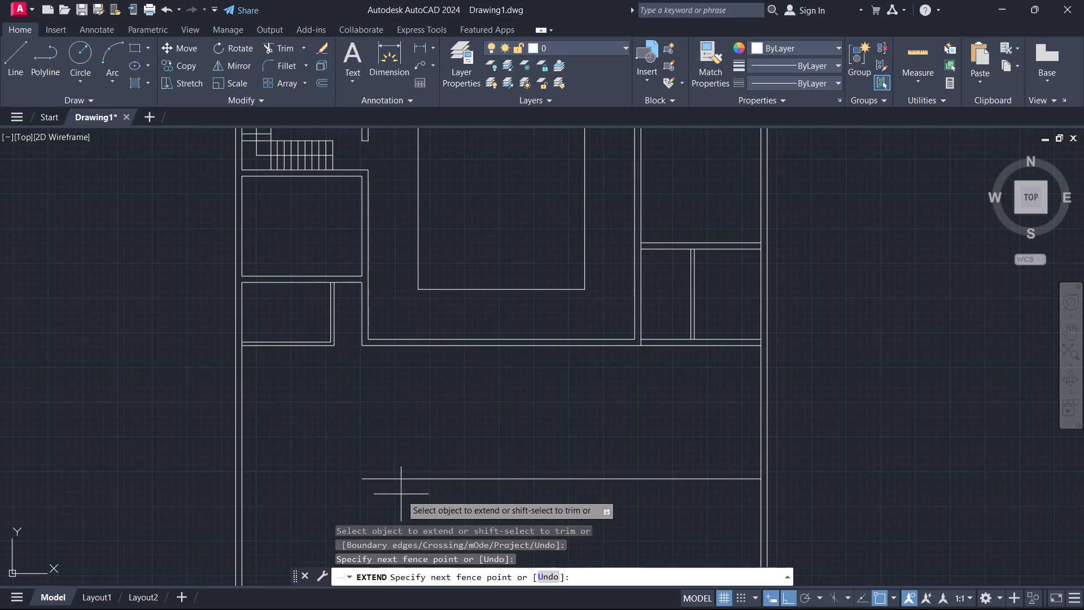
left_click(366, 454)
key("Escape")
Offset the extended horizontal line 9" downward to give the front wall its thickness.
middle_click_drag(407, 424, 456, 355)
scroll(410, 419, "down", 1)
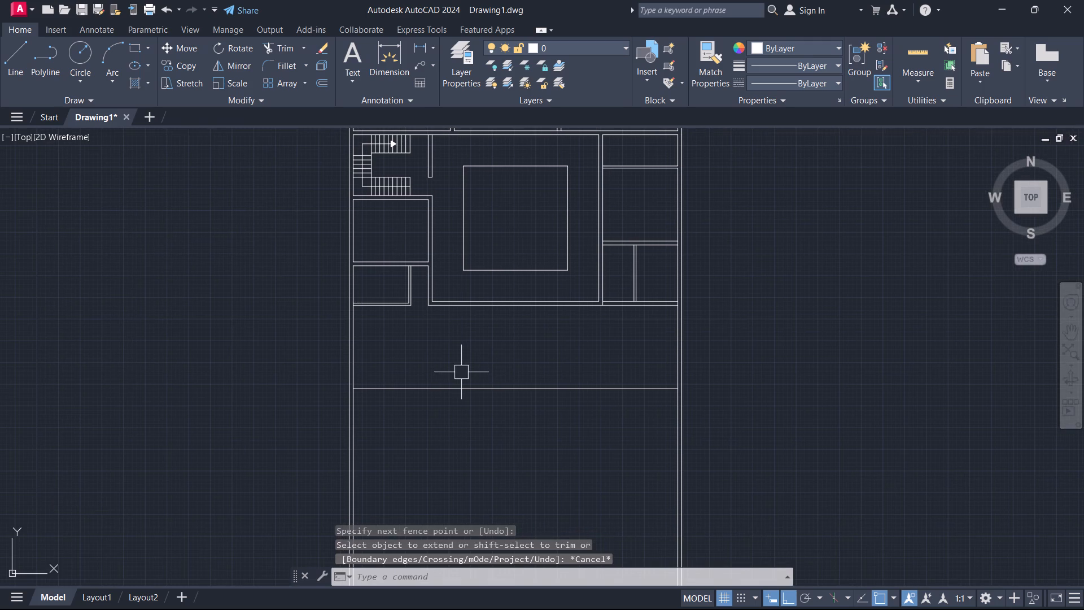
scroll(461, 372, "up", 1)
type("O")
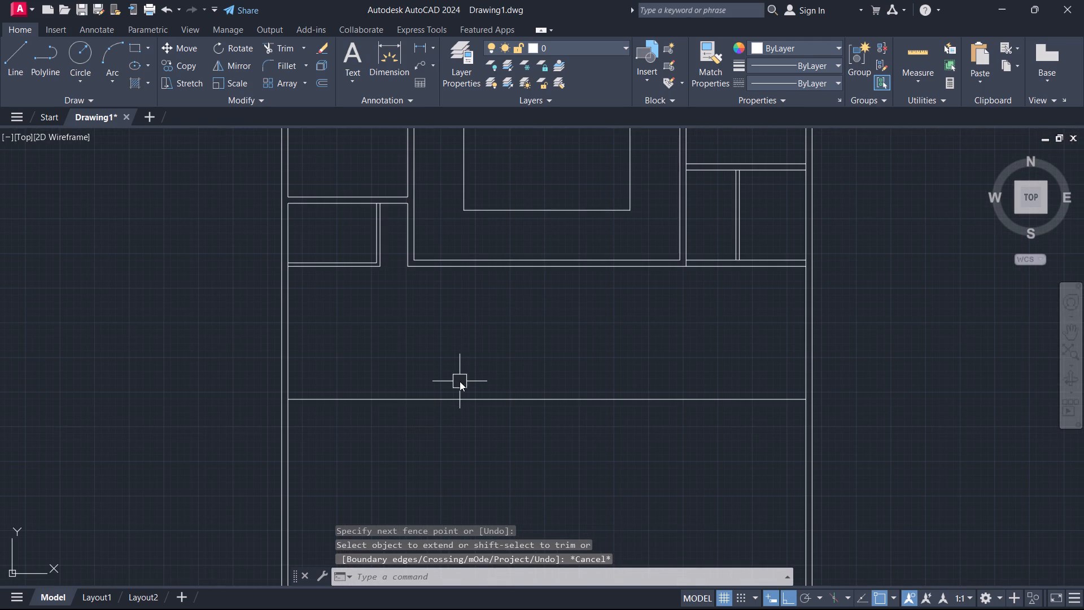
key("space")
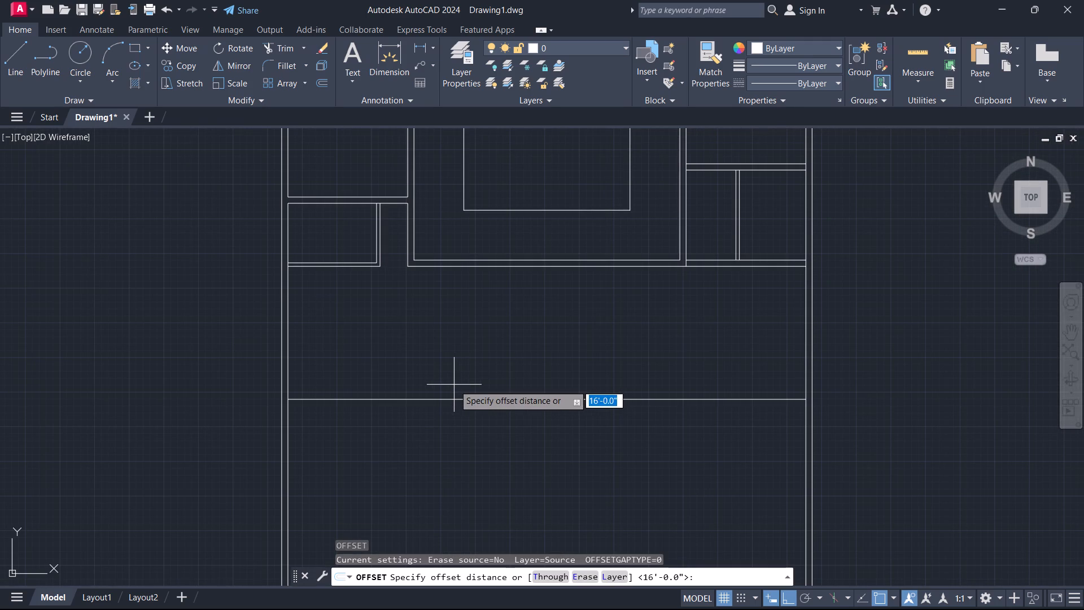
key("9")
key("Return")
left_click(454, 395)
left_click(443, 436)
key("Escape")
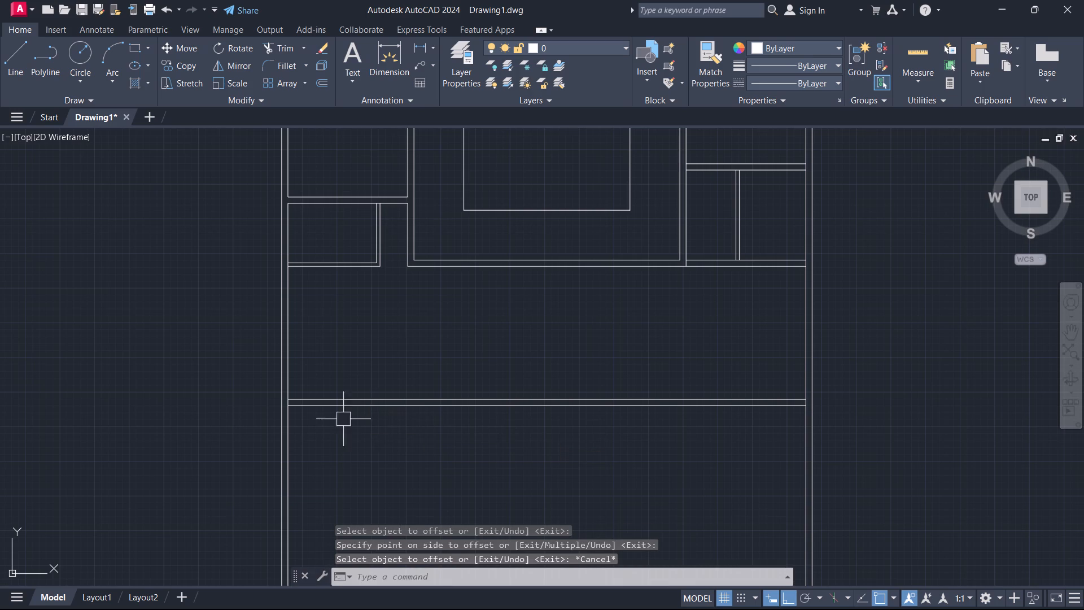
Fillet the outer lines of the left and right exterior walls to the front wall's lower line, forming square corners.
key("f")
key("space")
left_click(277, 369)
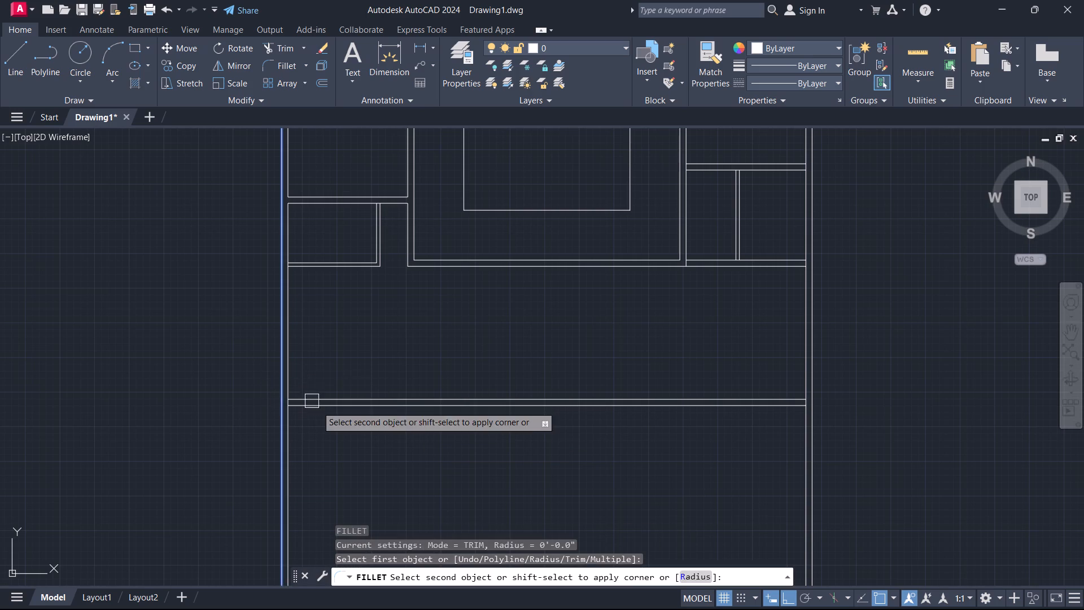
left_click(353, 408)
key("space")
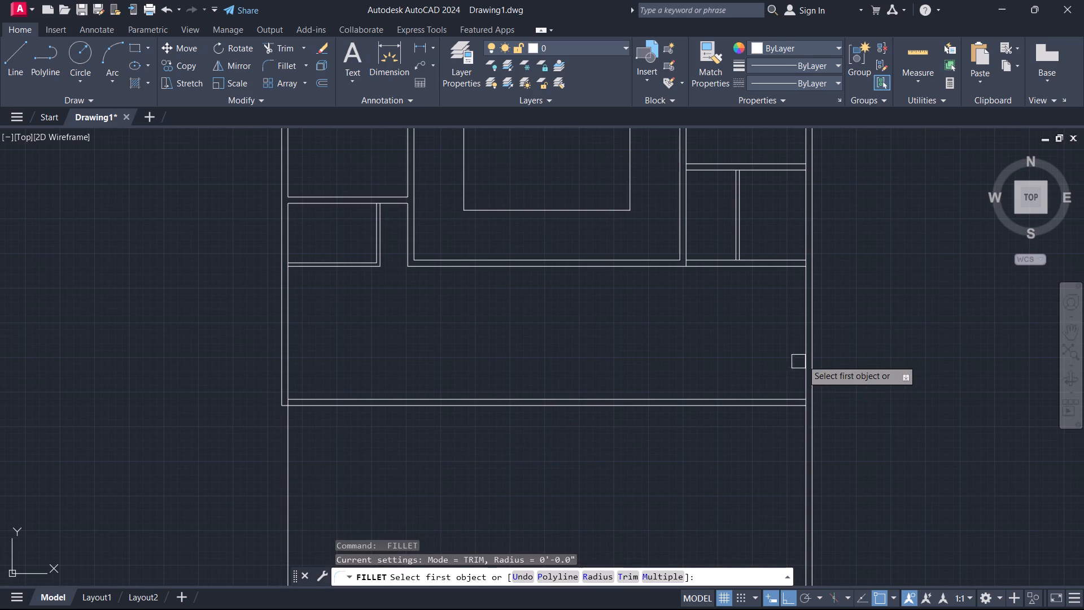
left_click(815, 368)
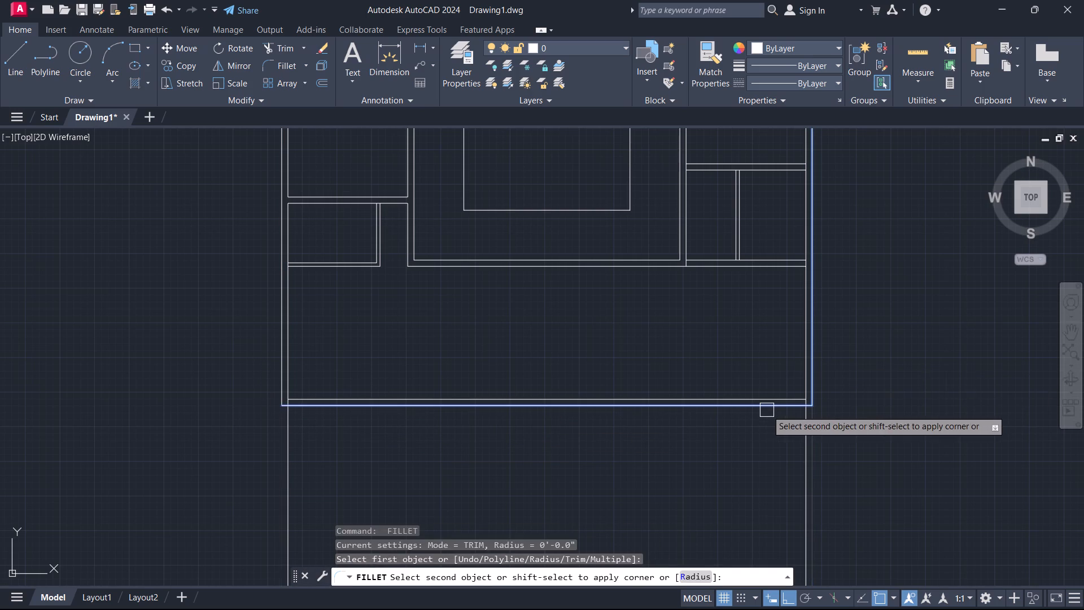
left_click(767, 410)
key("Escape")
Trim off the two inner exterior wall lines projecting below the front wall.
scroll(807, 425, "down", 1)
middle_click_drag(806, 408, 812, 286)
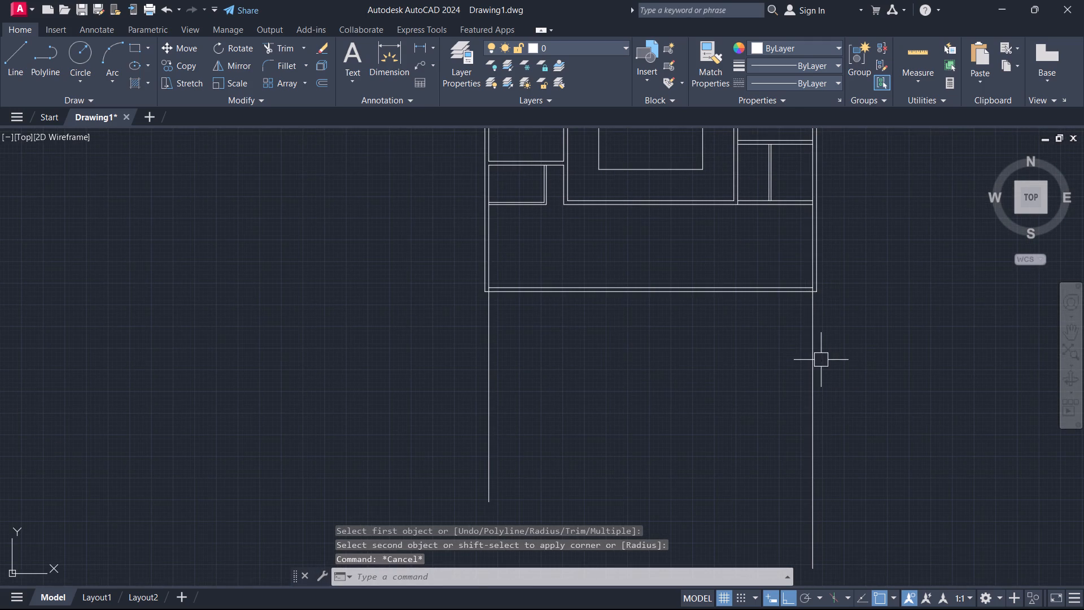
key("t")
key("r")
key("space")
left_click(835, 366)
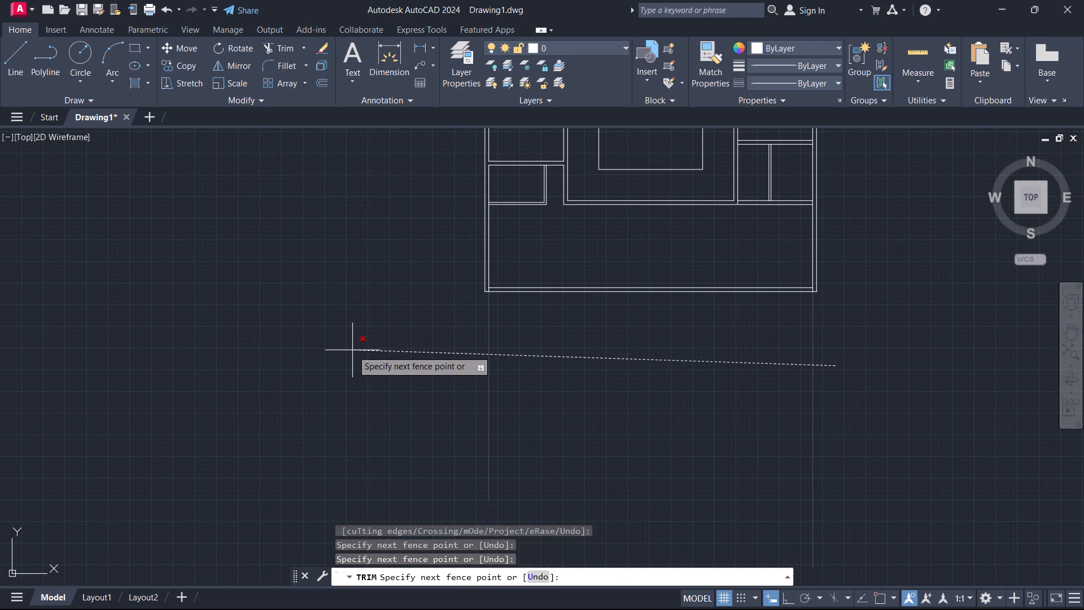
left_click(352, 350)
Trim the short inner wall line stubs crossing the front wall's thickness at both bottom corners of the house.
scroll(764, 274, "up", 2)
scroll(890, 299, "up", 3)
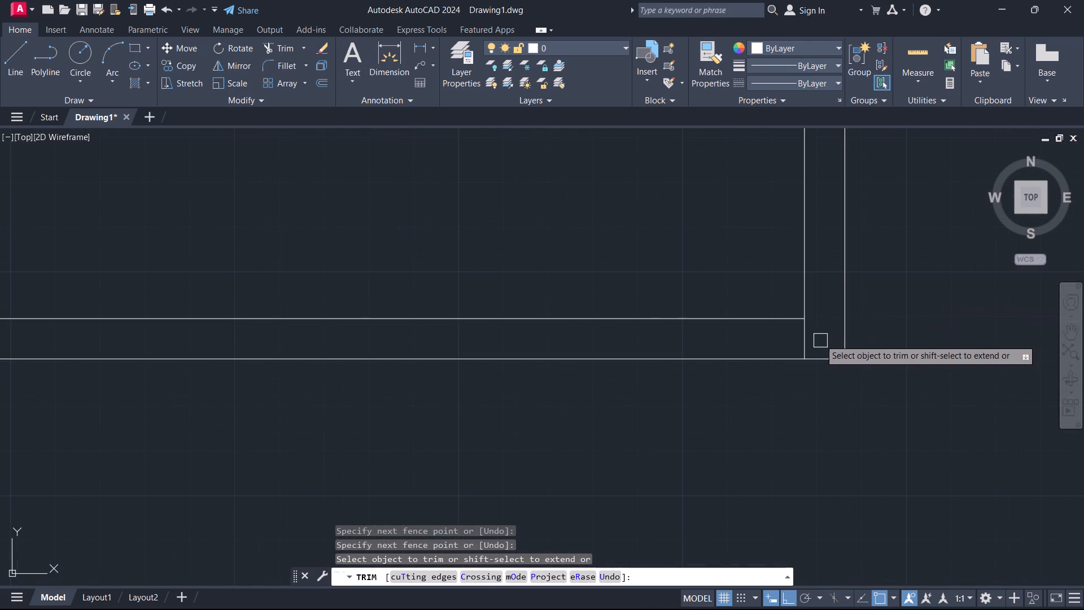
left_click_drag(819, 338, 812, 337)
left_click(746, 339)
key("Escape")
scroll(671, 275, "down", 4)
middle_click_drag(528, 251, 824, 354)
scroll(436, 386, "up", 1)
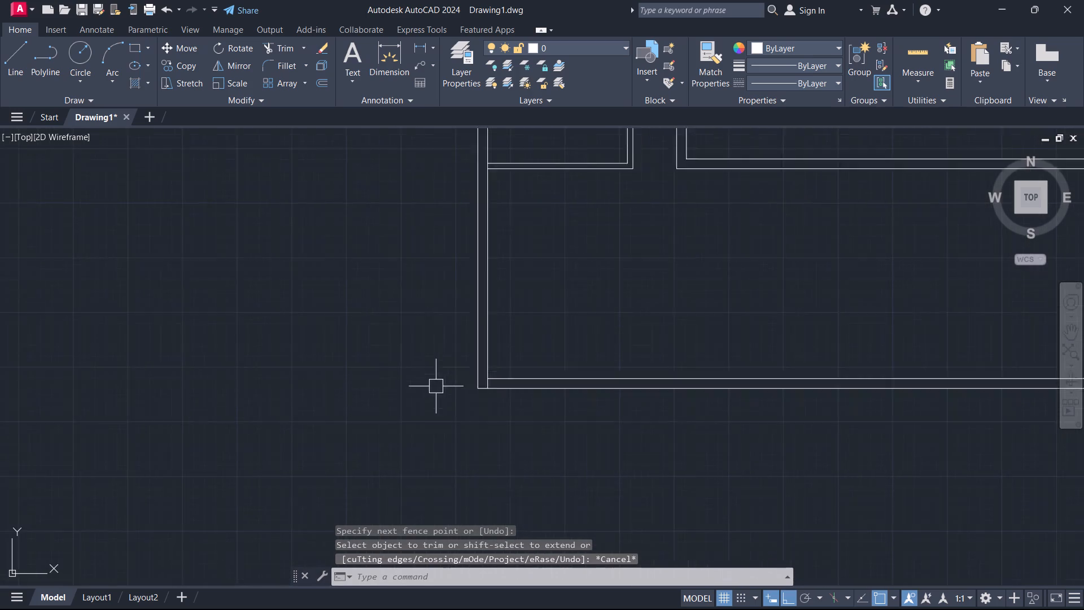
scroll(436, 386, "up", 3)
key("space")
left_click(515, 358)
key("Escape")
scroll(508, 298, "down", 4)
middle_click_drag(561, 275, 376, 420)
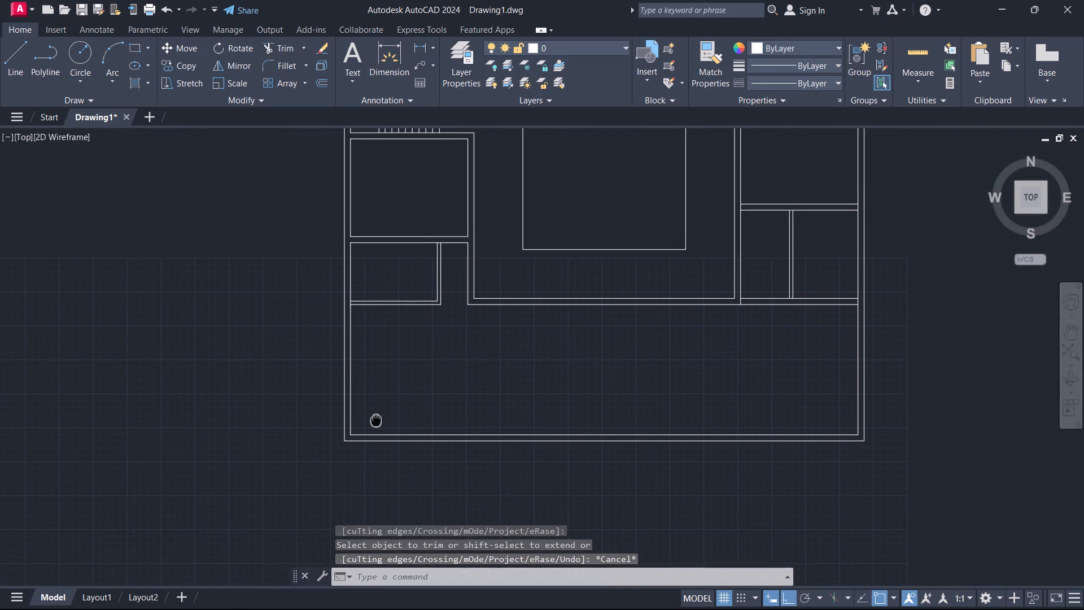
middle_click_drag(376, 420, 376, 420)
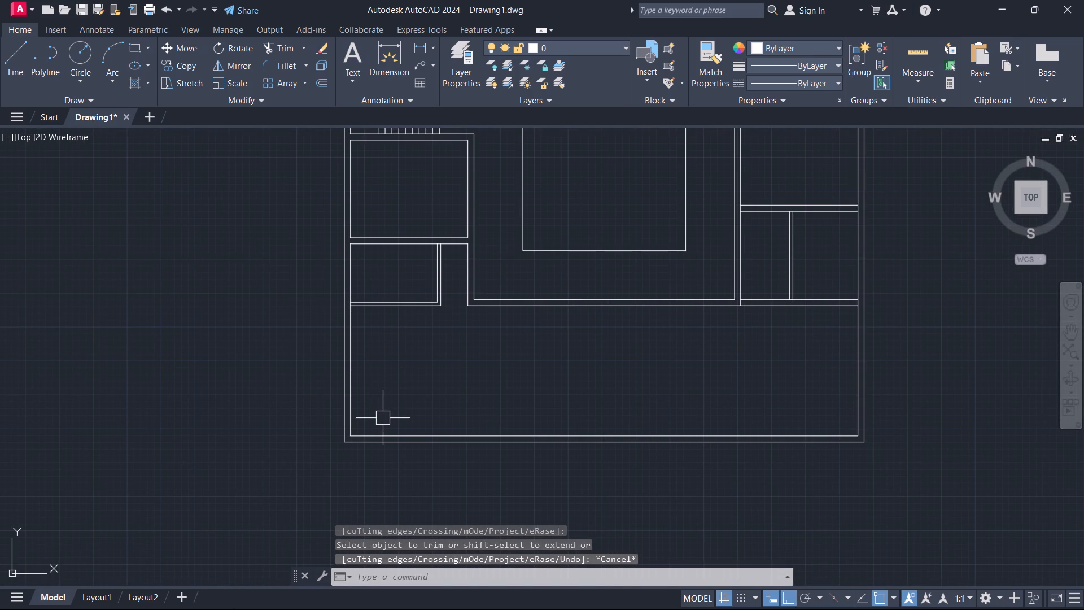
Trim the left exterior wall's inner line between the two lines of the small lower-left room's bottom wall.
scroll(373, 321, "up", 3)
type("TR")
key("space")
scroll(289, 242, "up", 3)
left_click(276, 270)
left_click(216, 274)
key("Escape")
Trim the right exterior wall's inner line between the two lines of the lower-right rooms' bottom wall.
scroll(290, 306, "down", 4)
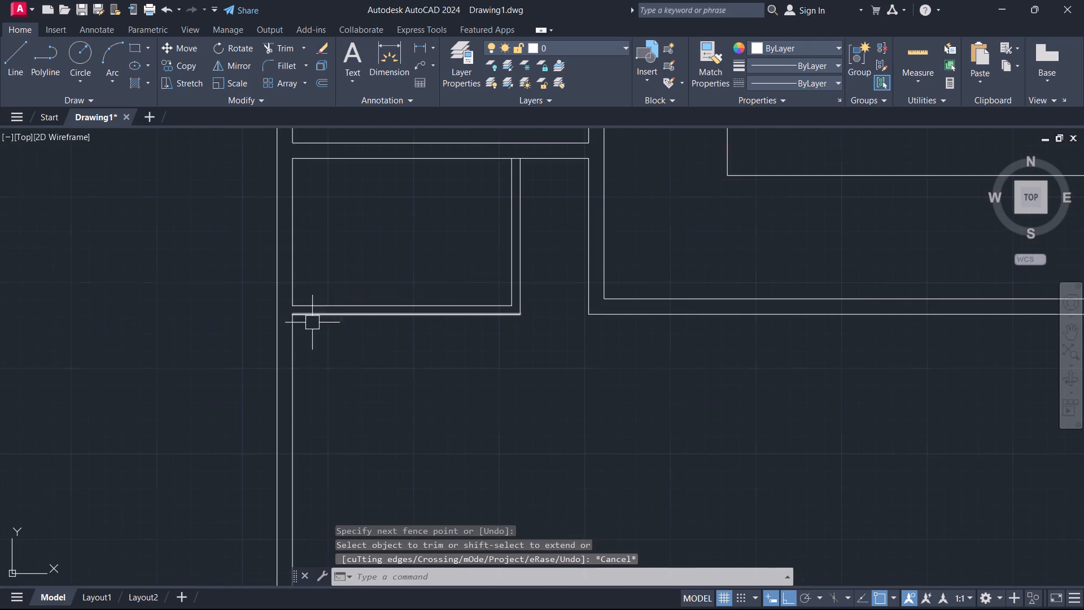
scroll(393, 380, "down", 1)
scroll(484, 364, "down", 1)
middle_click_drag(484, 364, 400, 274)
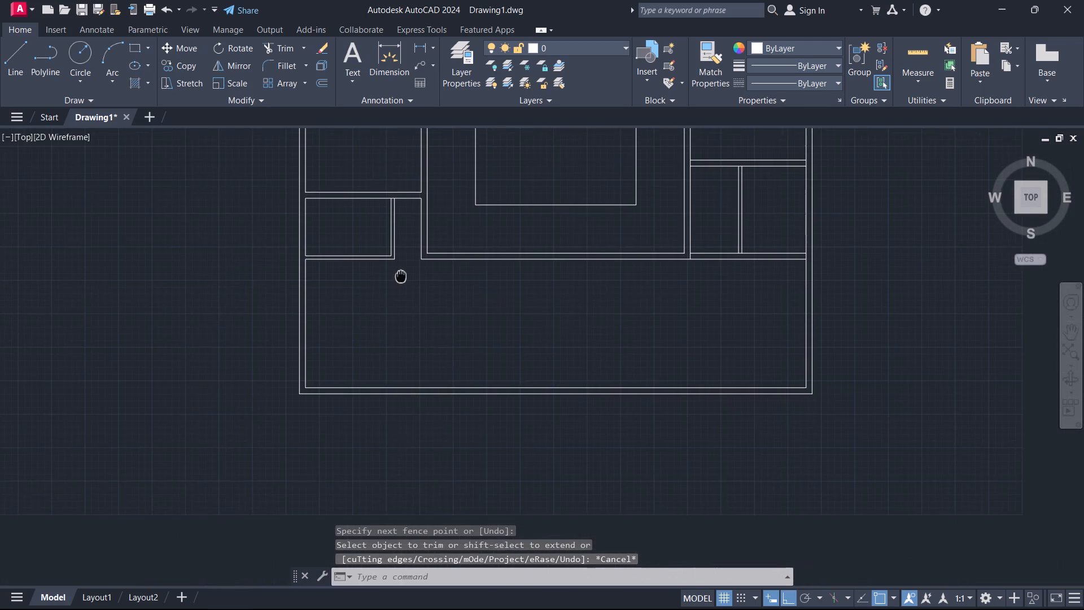
middle_click_drag(400, 274, 400, 274)
scroll(731, 304, "up", 2)
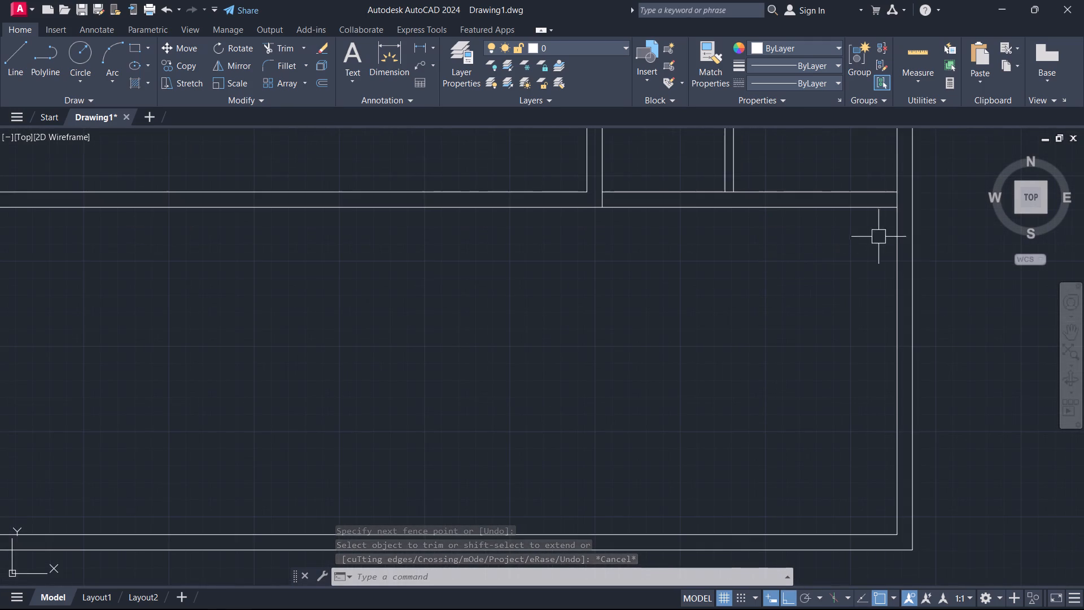
type("TR")
key("space")
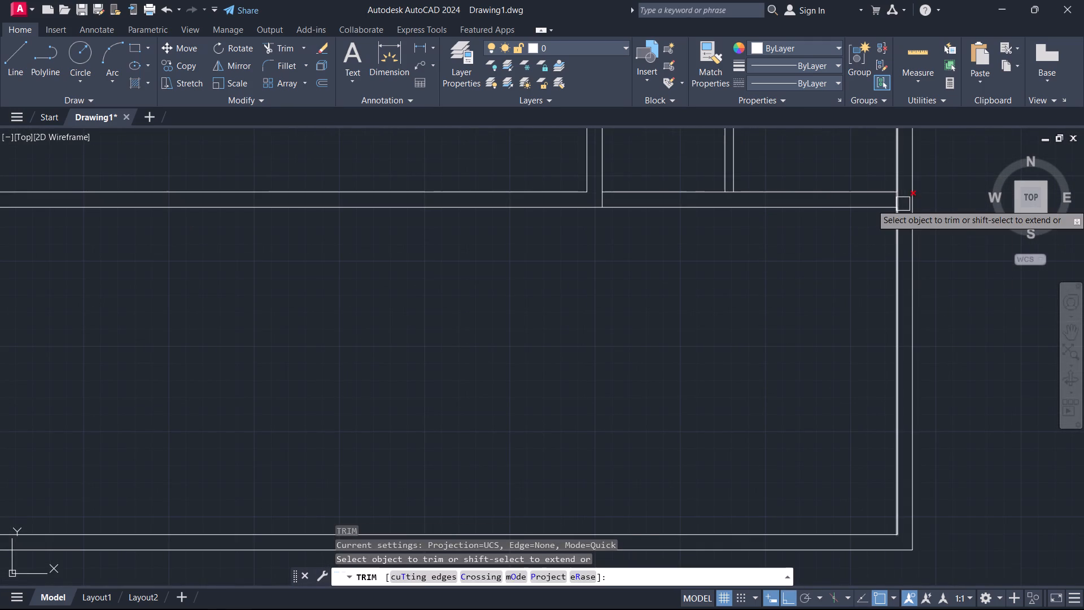
middle_click_drag(869, 236, 756, 312)
scroll(787, 277, "up", 2)
left_click_drag(790, 272, 784, 274)
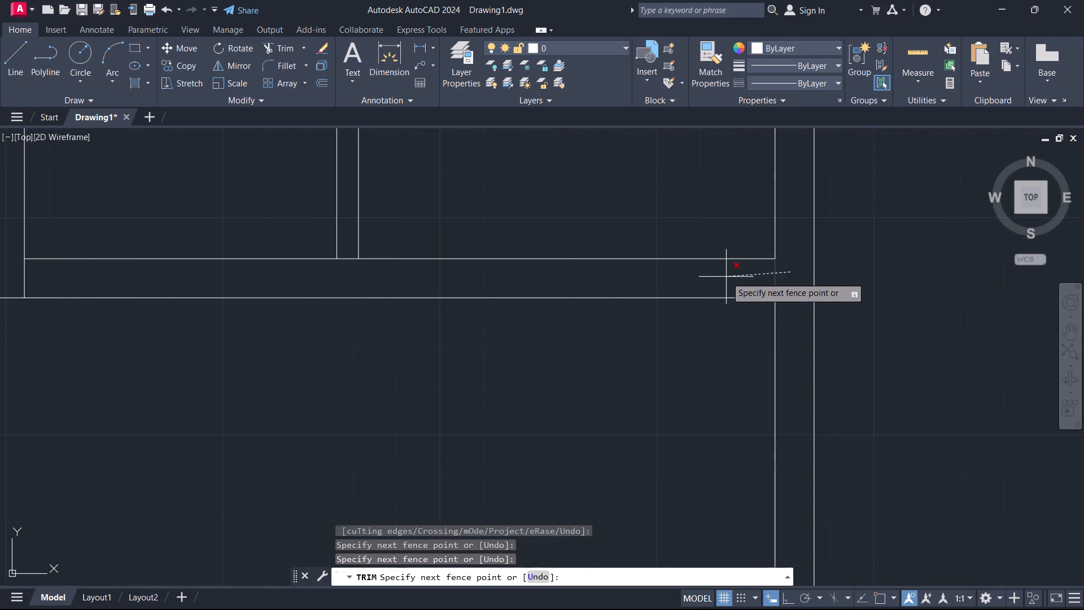
left_click(726, 277)
key("Escape")
Offset the left exterior wall's inner line 16' to the right inside the front area.
scroll(658, 317, "down", 4)
middle_click(788, 373)
middle_click_drag(494, 350, 748, 330)
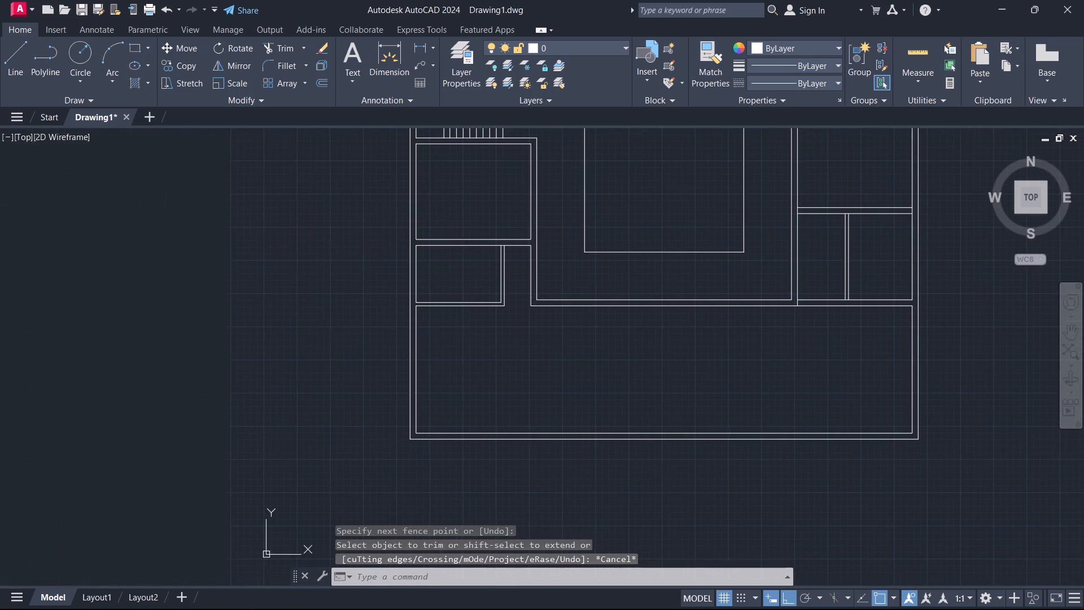
scroll(446, 361, "up", 1)
type("O")
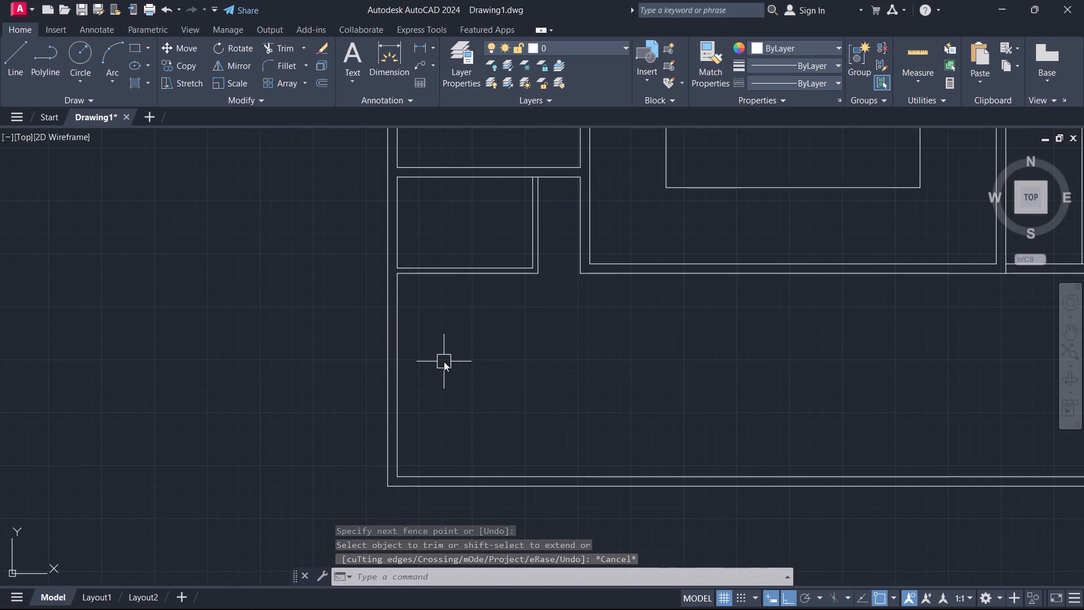
key("space")
type("16")
key("apostrophe")
key("Return")
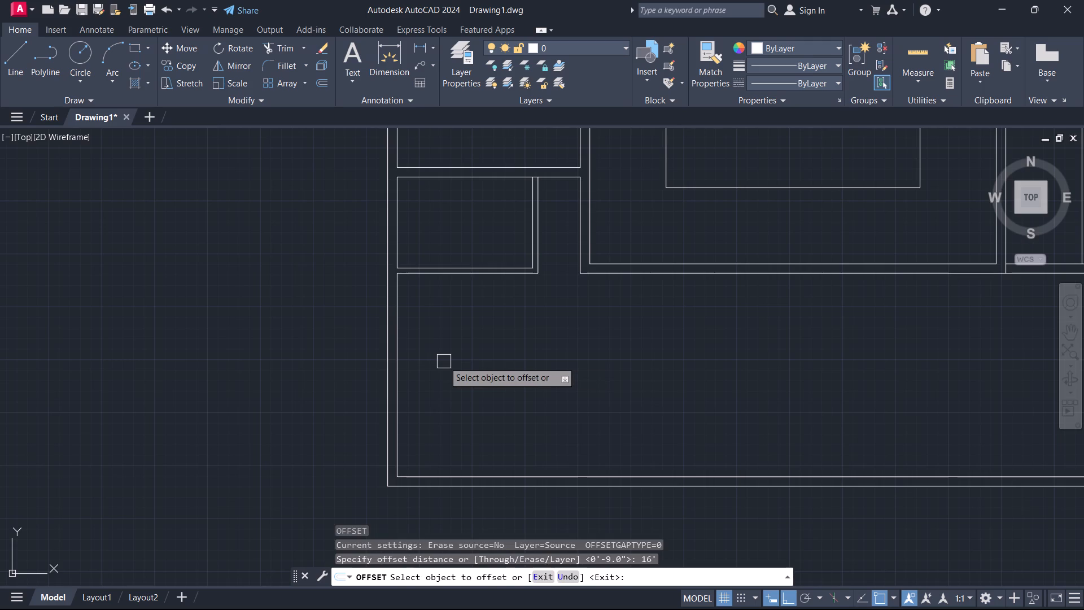
left_click(403, 370)
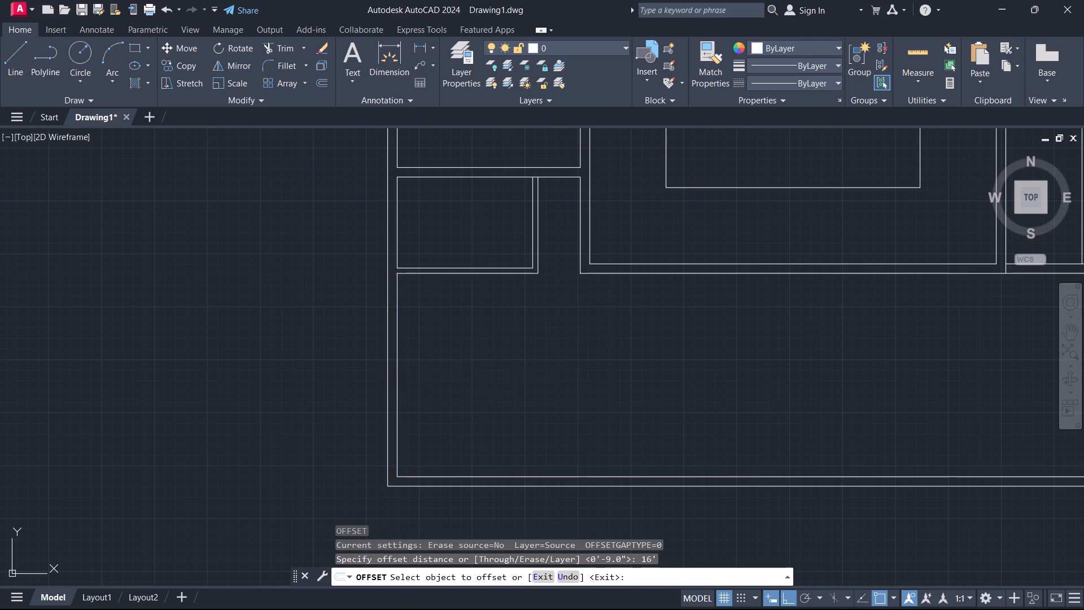
left_click(616, 370)
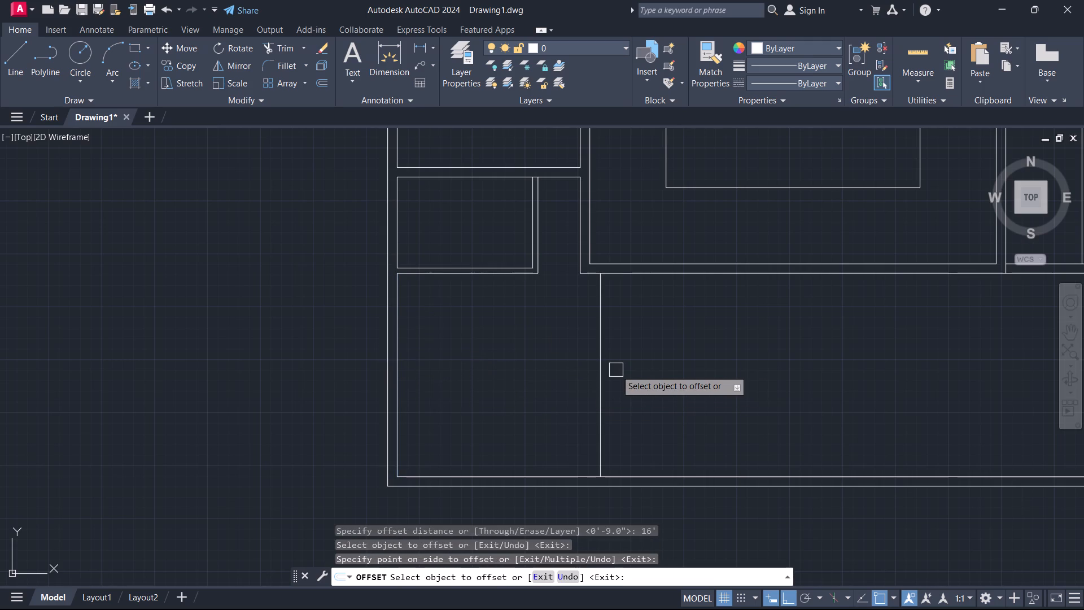
key("Escape")
Move the new vertical partition line in the front area 2' to the right.
left_click(625, 367)
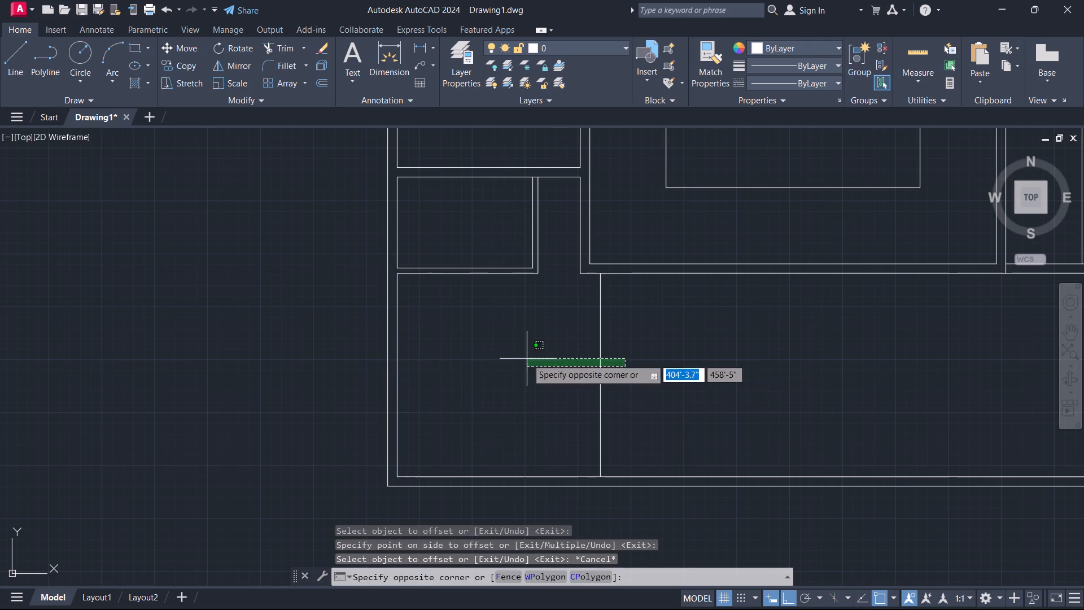
left_click(526, 359)
type(",")
key("space")
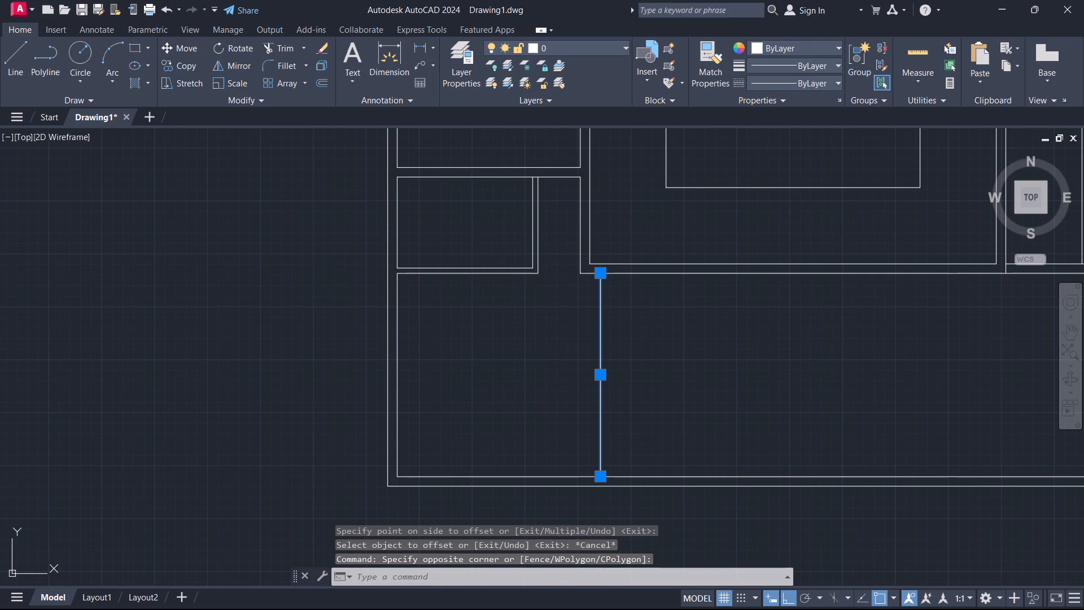
left_click(525, 357)
key("Escape")
left_click(638, 385)
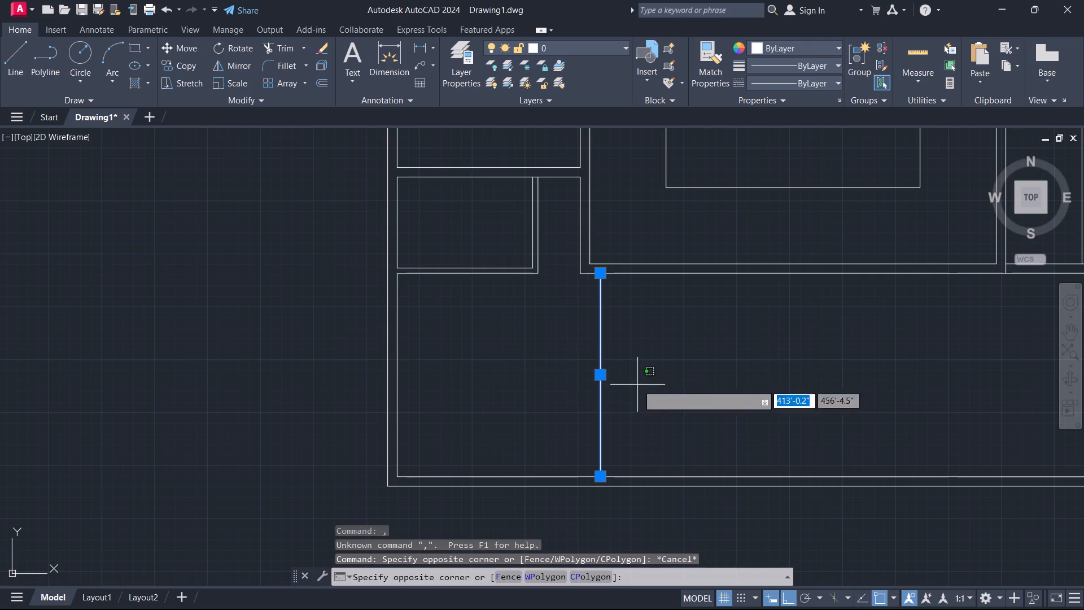
left_click(535, 362)
type("M")
key("space")
left_click(521, 372)
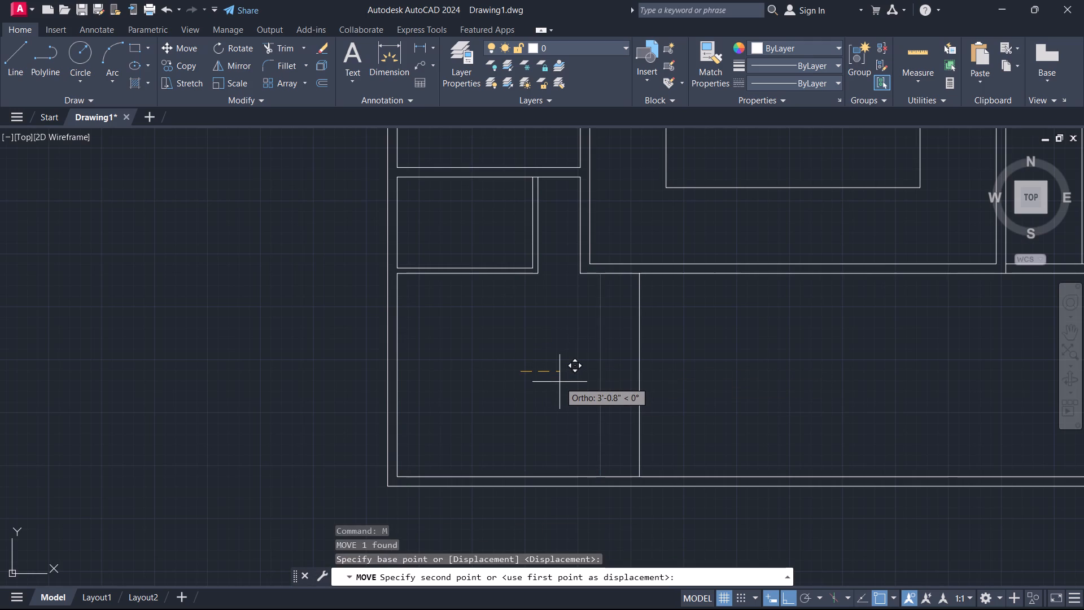
type("2'")
key("Return")
middle_click_drag(680, 350, 607, 347)
key("Escape")
Offset the vertical partition line 9" to the right to give the wall its thickness.
type("O")
key("space")
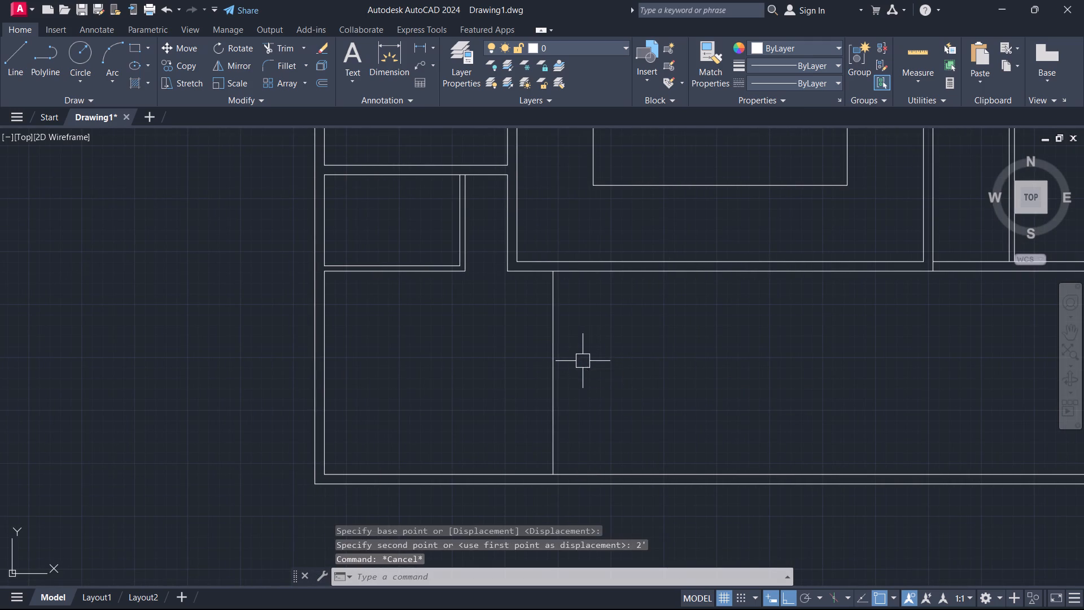
key("9")
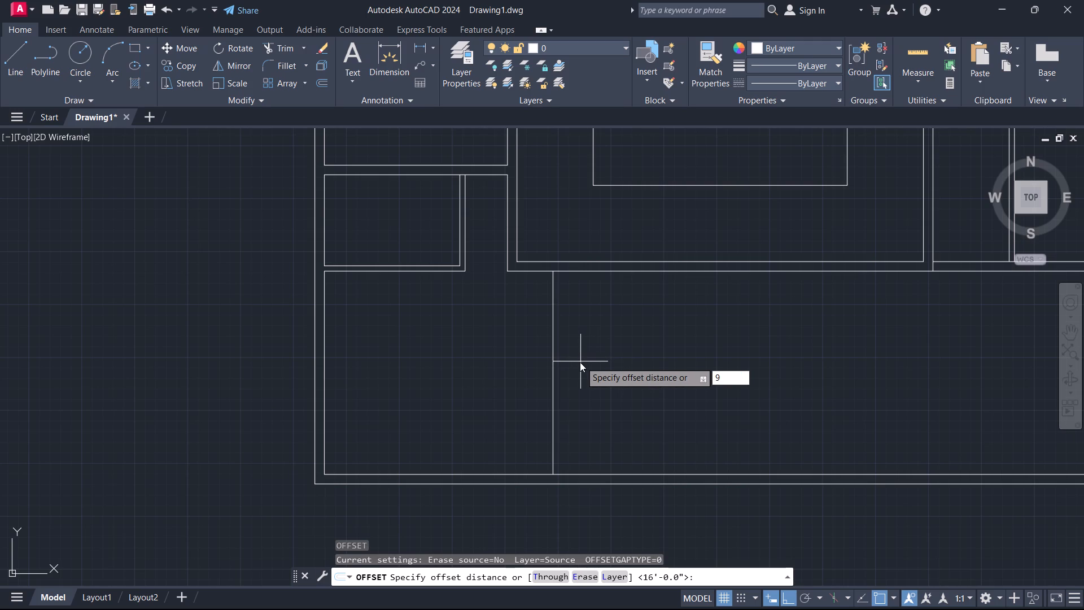
key("BackSpace")
key("6")
key("BackSpace")
key("9")
key("Return")
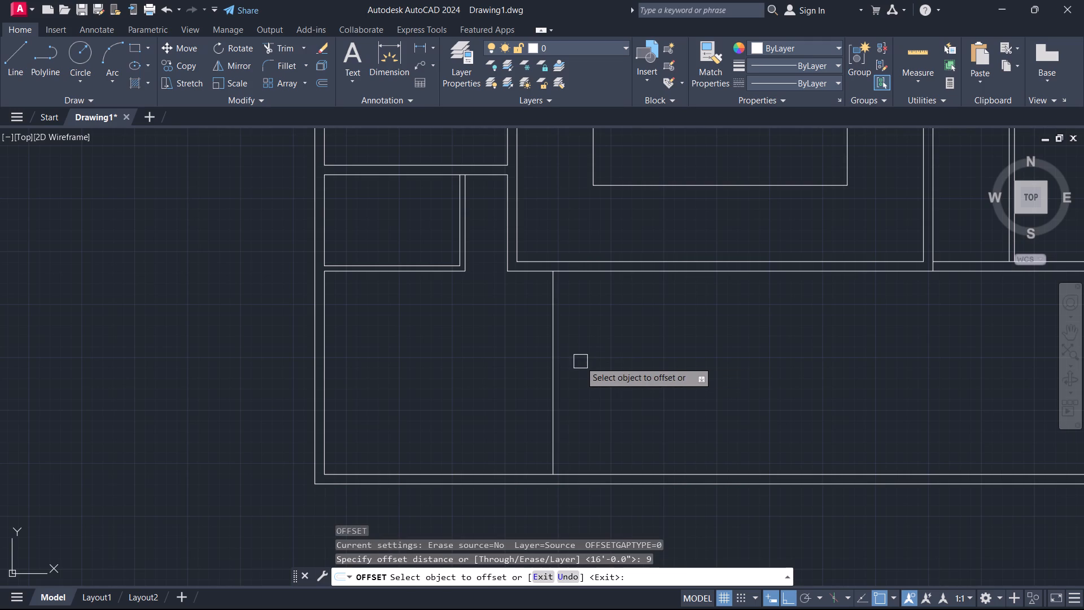
left_click(553, 371)
left_click(597, 376)
key("Escape")
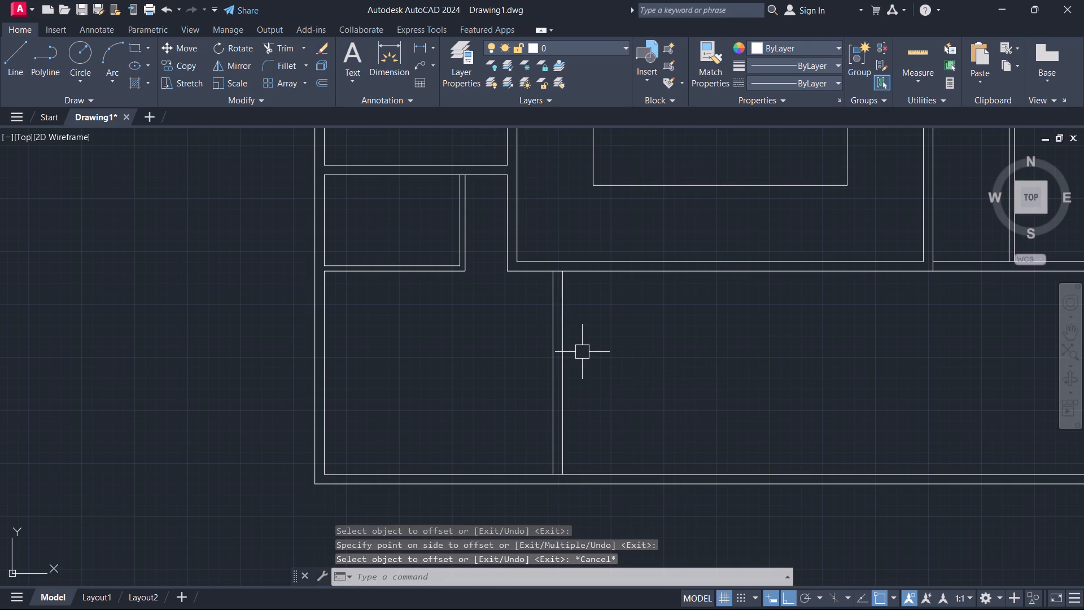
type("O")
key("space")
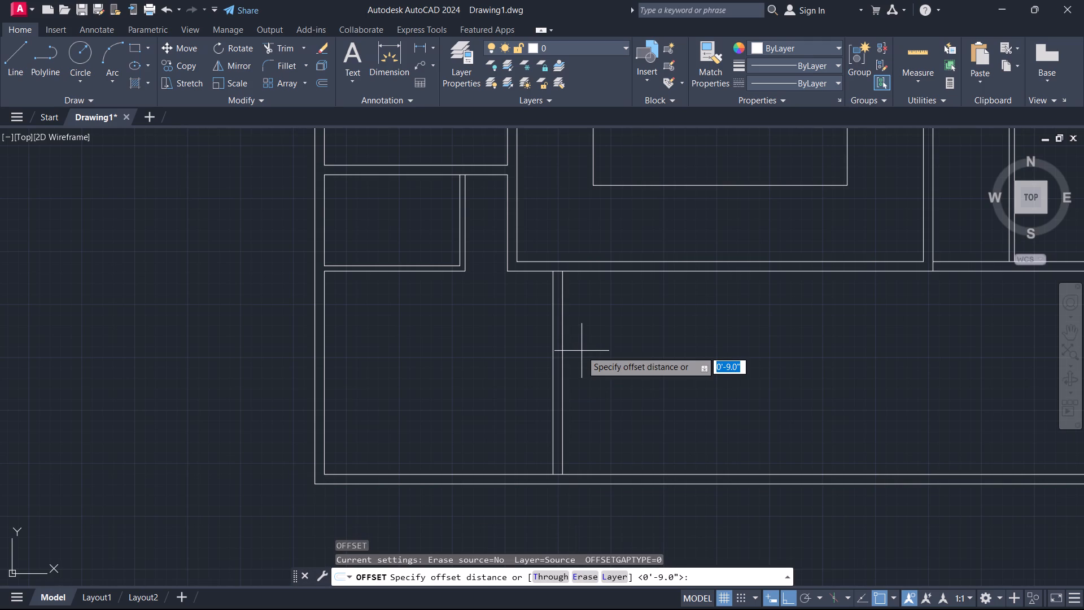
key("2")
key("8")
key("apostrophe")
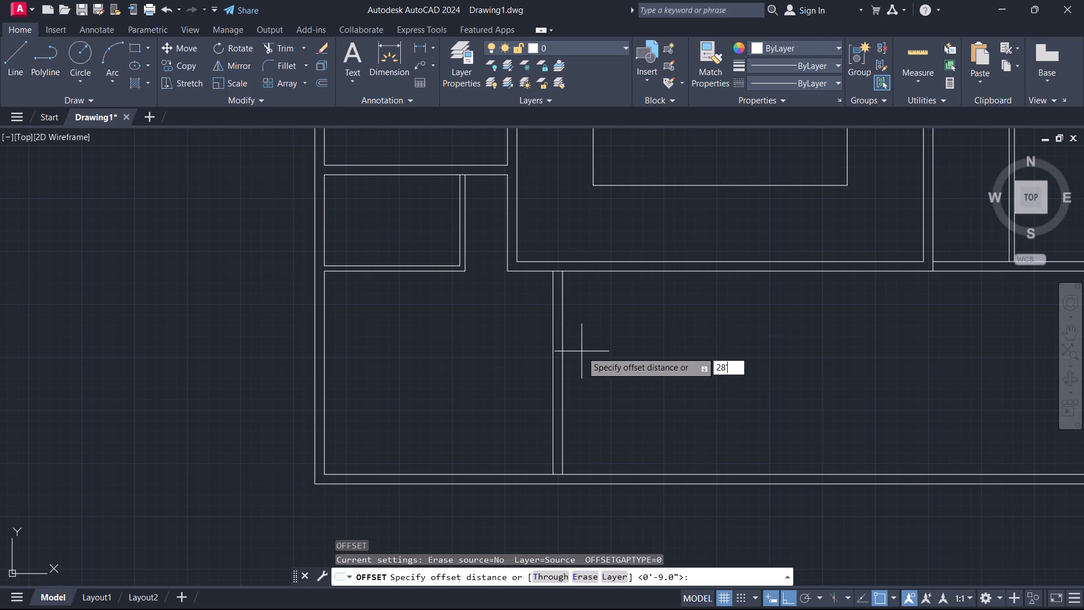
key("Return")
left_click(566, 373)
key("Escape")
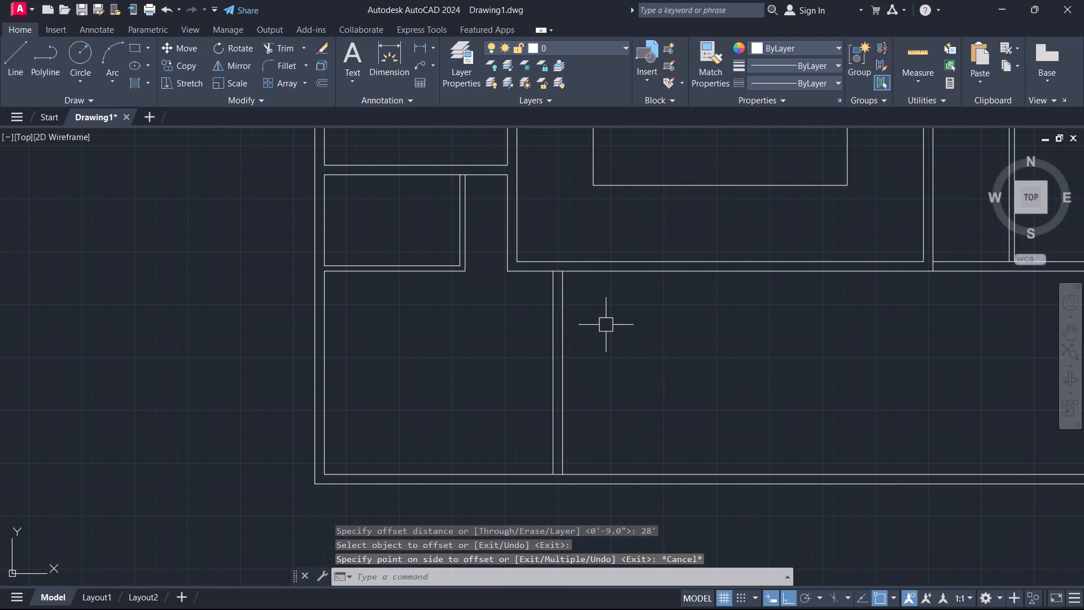
Mirror the two partition lines about a vertical axis through the midpoint of the courtyard's bottom wall, keeping the originals.
left_click_drag(602, 328, 595, 330)
left_click(489, 334)
key("m")
key("i")
key("space")
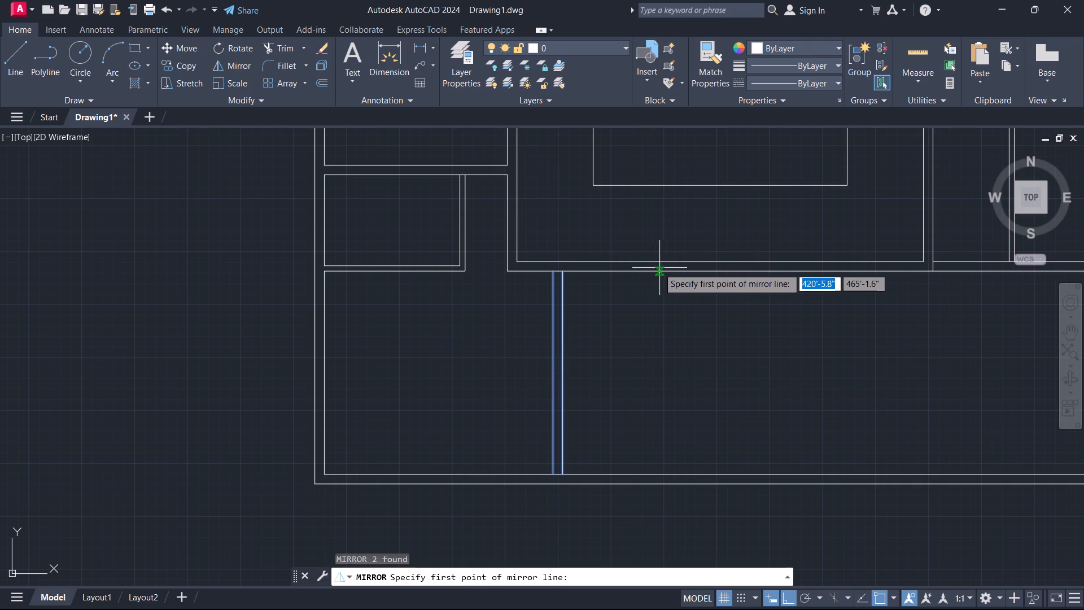
left_click(723, 262)
left_click(709, 371)
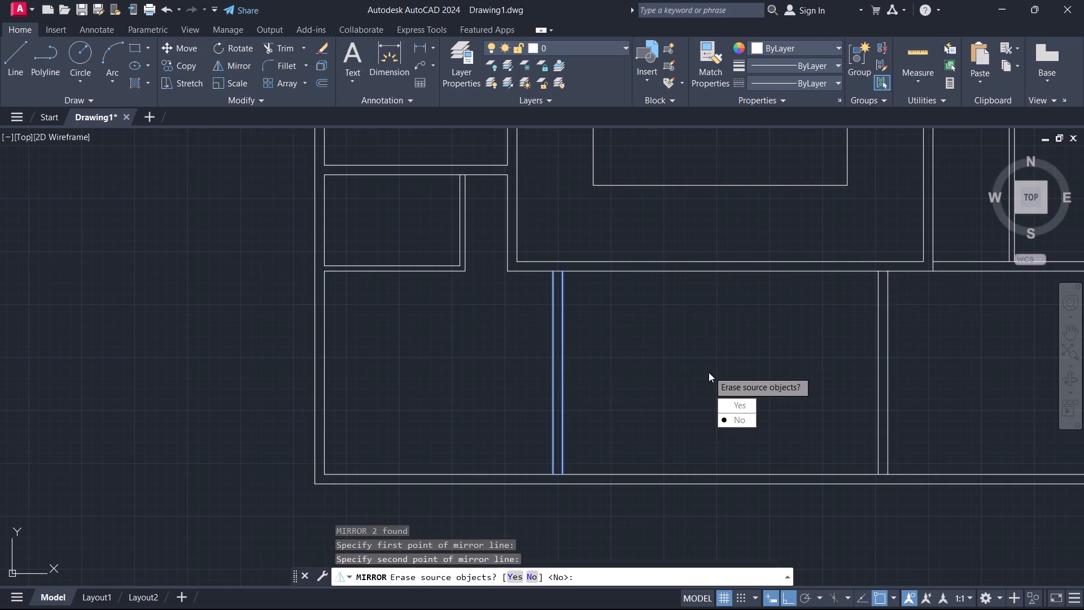
left_click_drag(738, 416, 708, 371)
key("Escape")
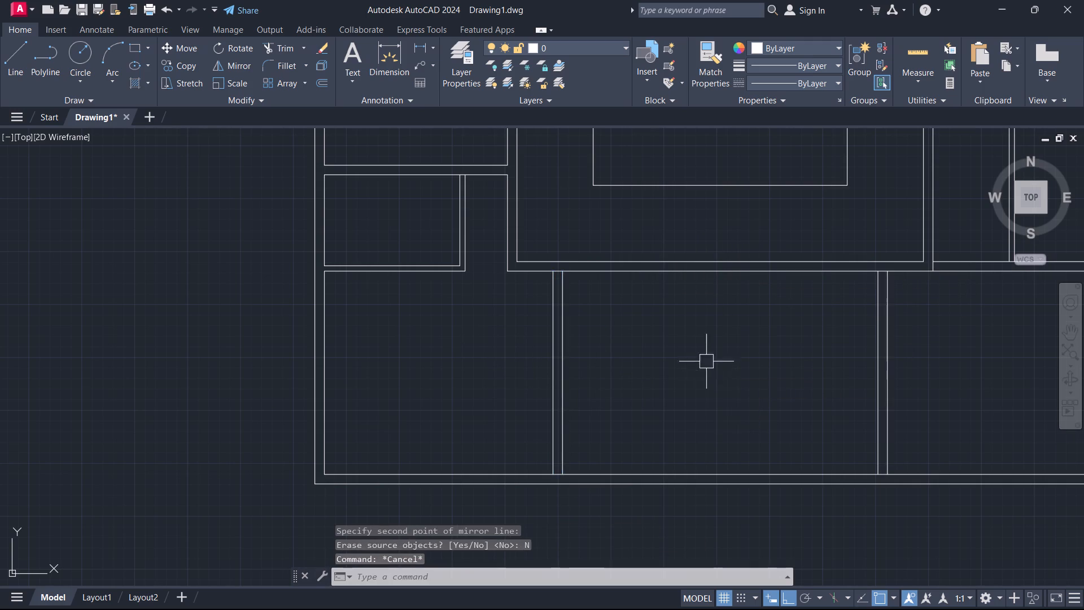
scroll(741, 338, "down", 1)
middle_click_drag(742, 337, 633, 310)
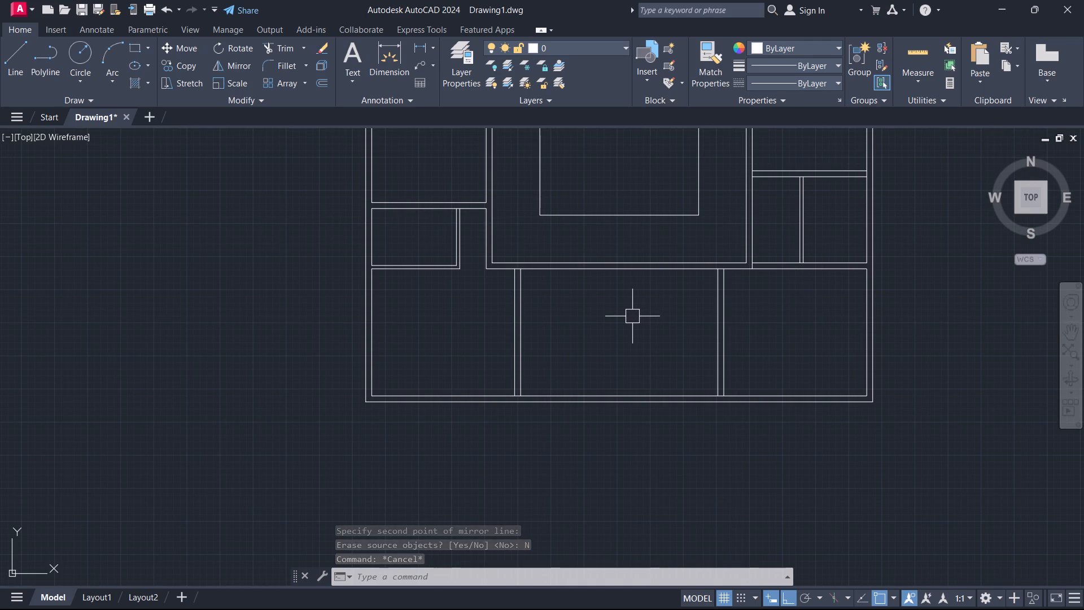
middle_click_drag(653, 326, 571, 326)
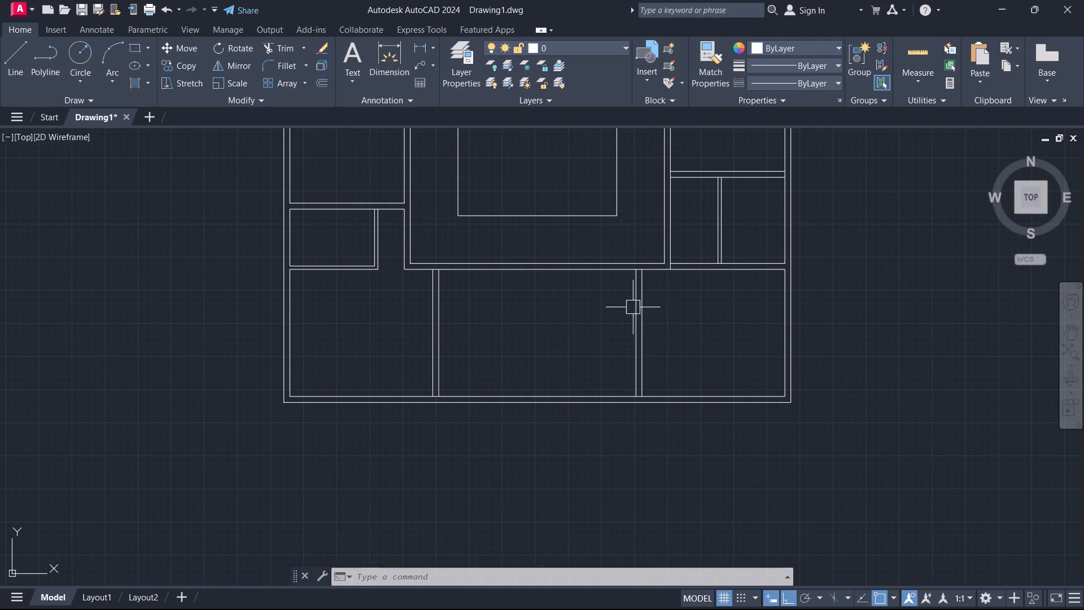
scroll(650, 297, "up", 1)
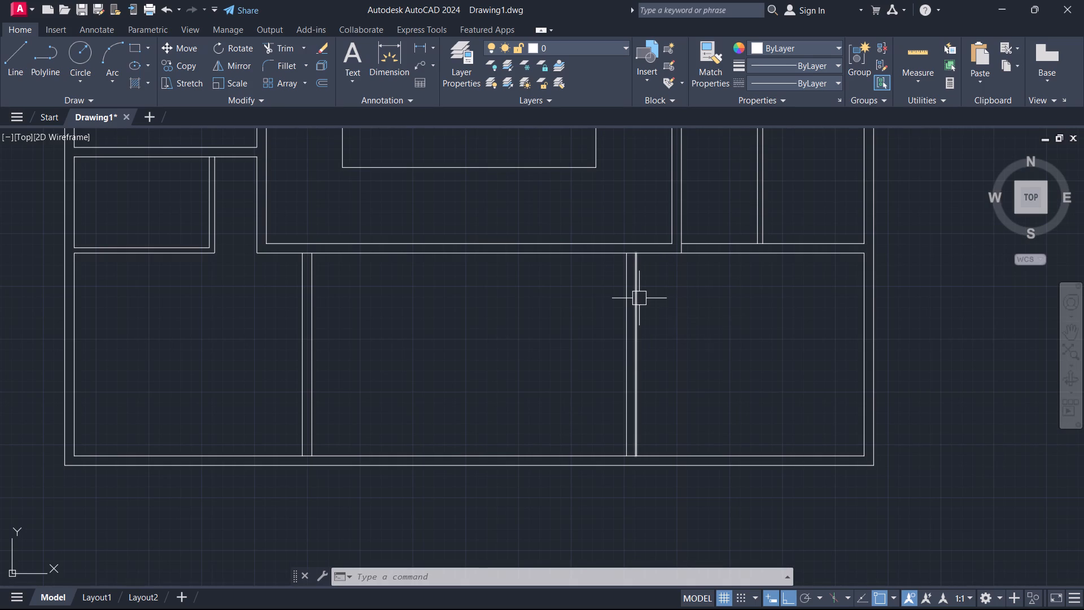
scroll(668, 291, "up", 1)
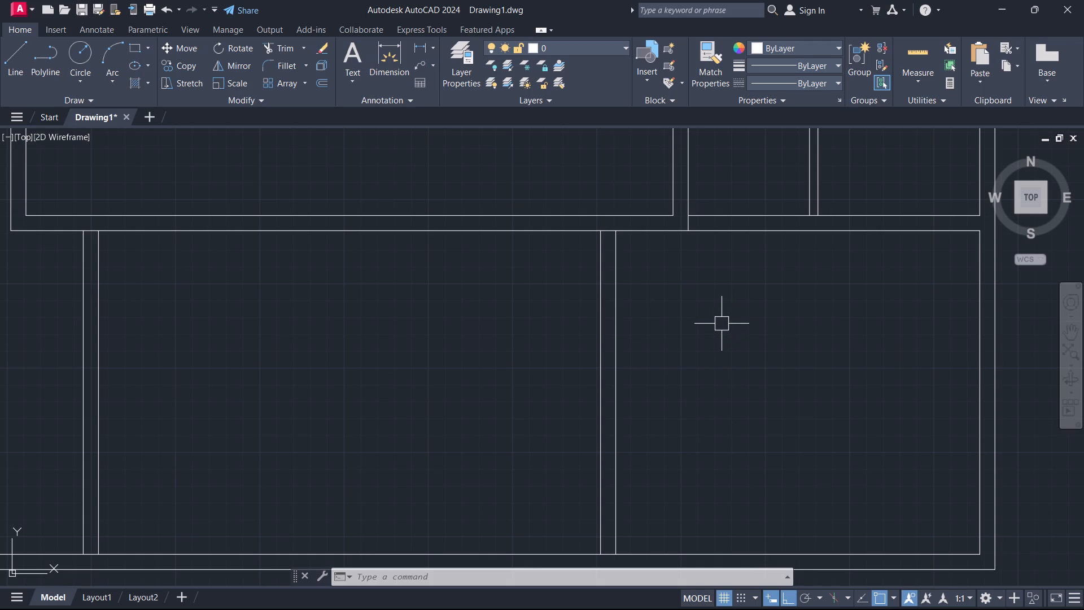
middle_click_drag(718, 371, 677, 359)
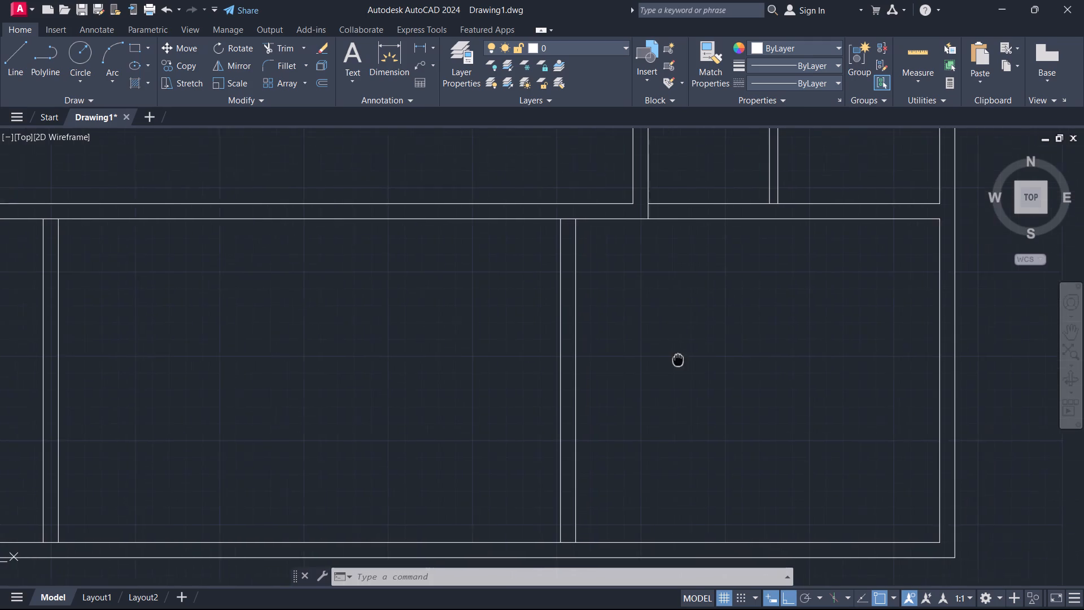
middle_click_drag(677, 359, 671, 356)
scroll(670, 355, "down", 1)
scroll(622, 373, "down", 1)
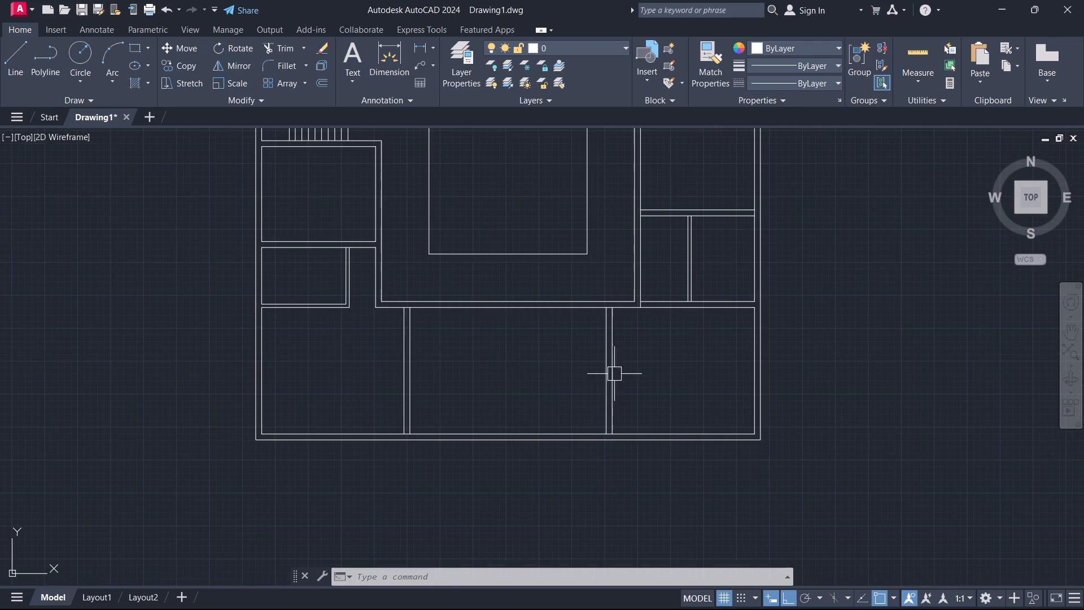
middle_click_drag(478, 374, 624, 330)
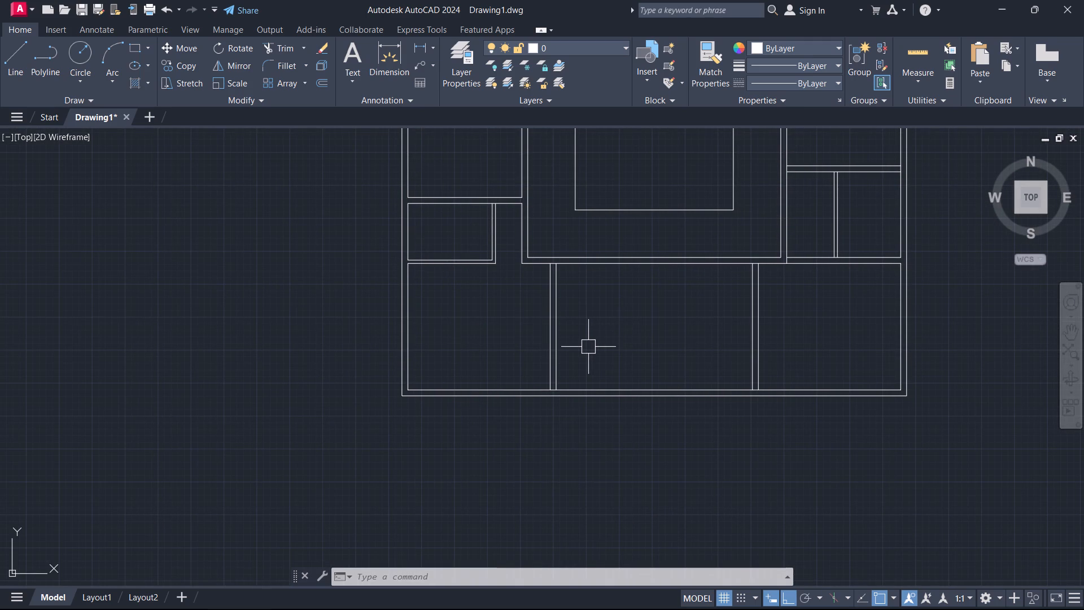
Offset the outer line of the house's bottom exterior wall 12' downward to set the front projection's depth.
middle_click_drag(591, 380, 612, 276)
scroll(656, 274, "up", 1)
type("O")
key("space")
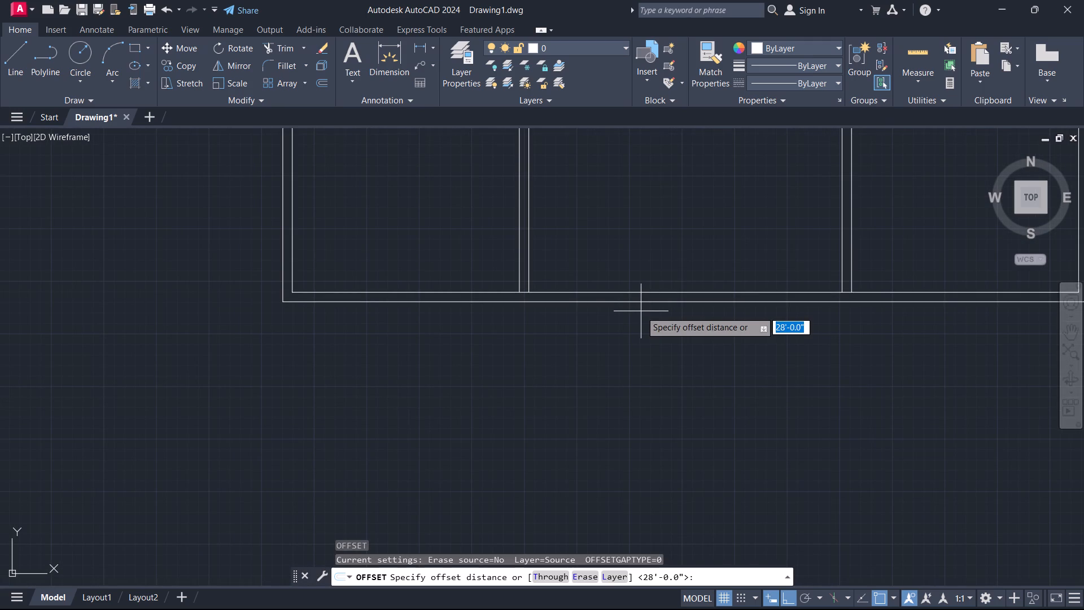
key("1")
key("2")
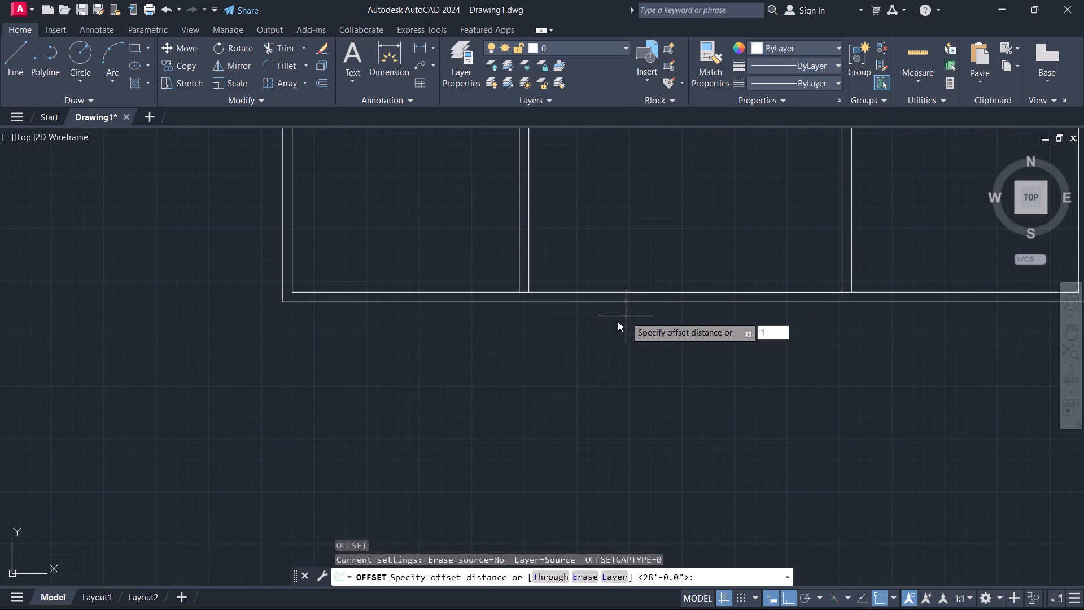
key("apostrophe")
key("Return")
left_click(667, 302)
left_click(661, 367)
key("Escape")
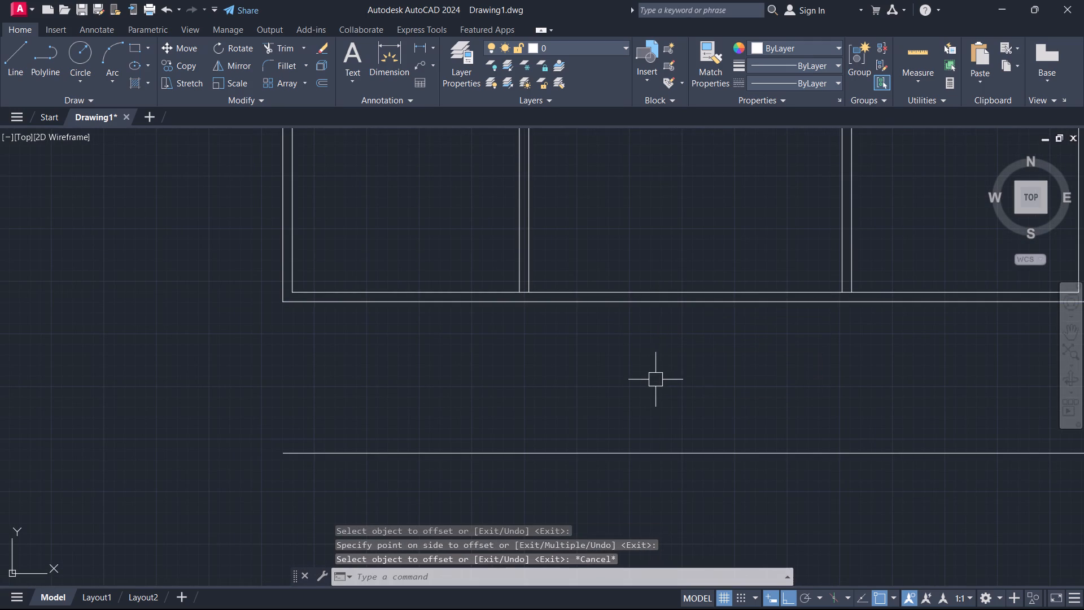
Draw a vertical line from the bottom wall's inner line, just left of the left partition, down to the offset line.
type("L")
key("space")
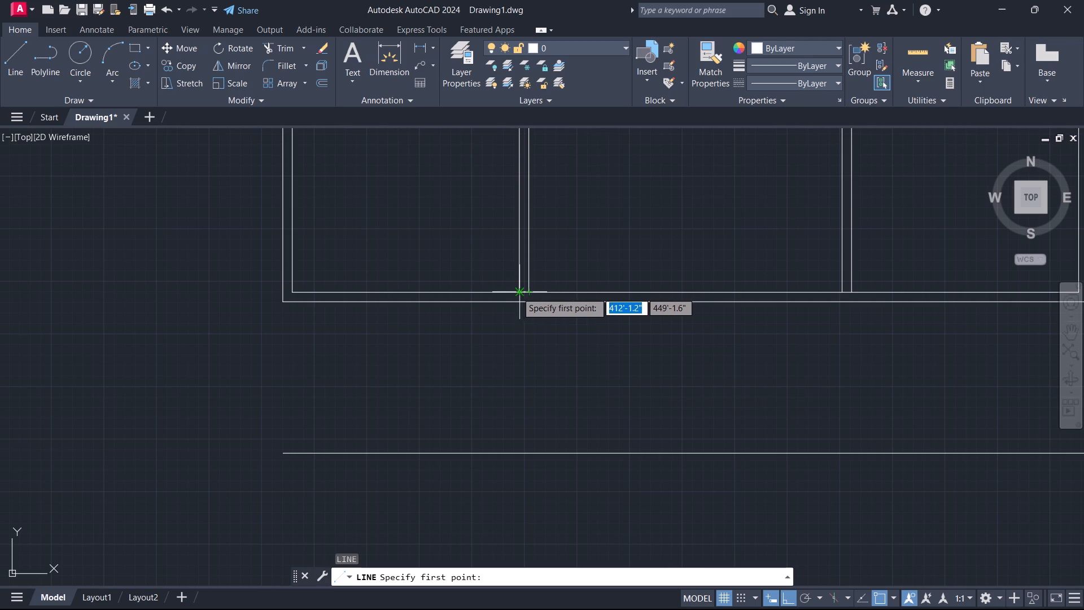
left_click(508, 294)
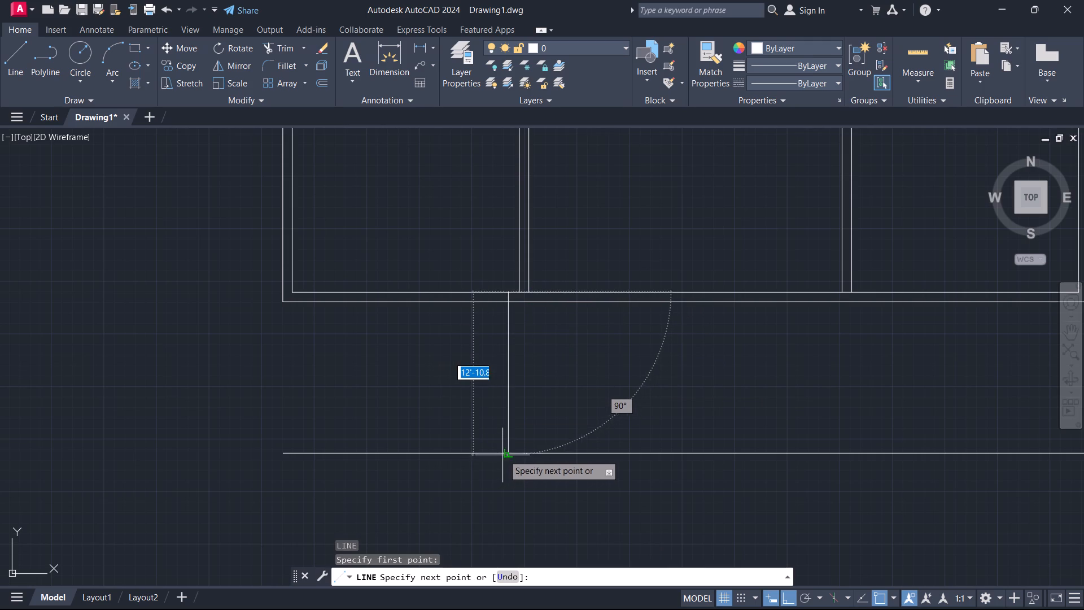
left_click(509, 452)
key("Escape")
Mirror the new vertical line about a vertical axis through the midpoint of the courtyard's bottom wall, keeping the original.
left_click(531, 385)
left_click(493, 395)
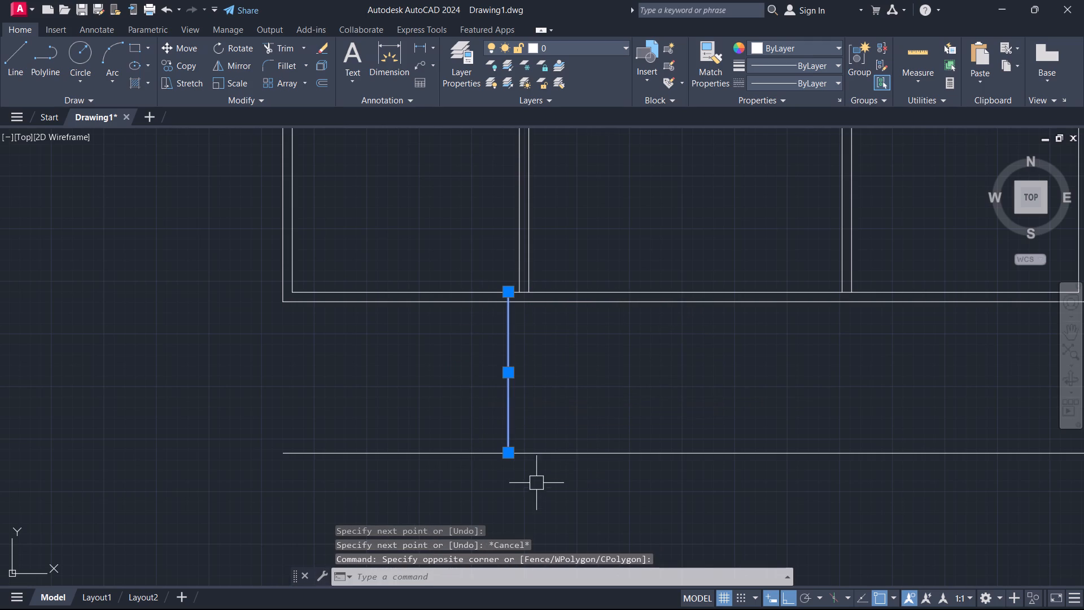
key("m")
key("i")
key("space")
middle_click_drag(658, 245, 572, 418)
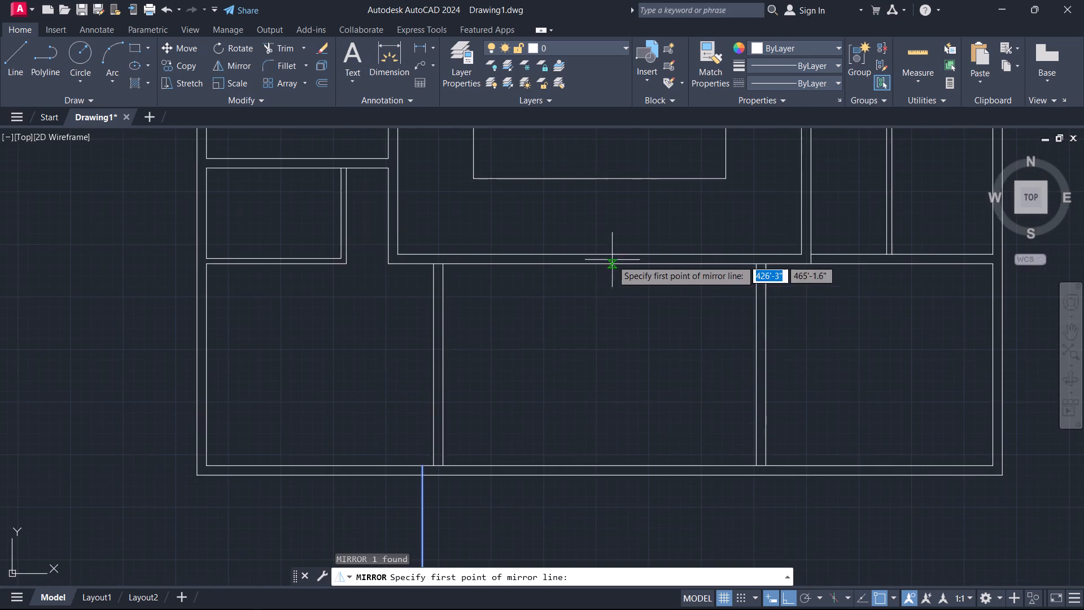
scroll(615, 254, "up", 2)
left_click(579, 252)
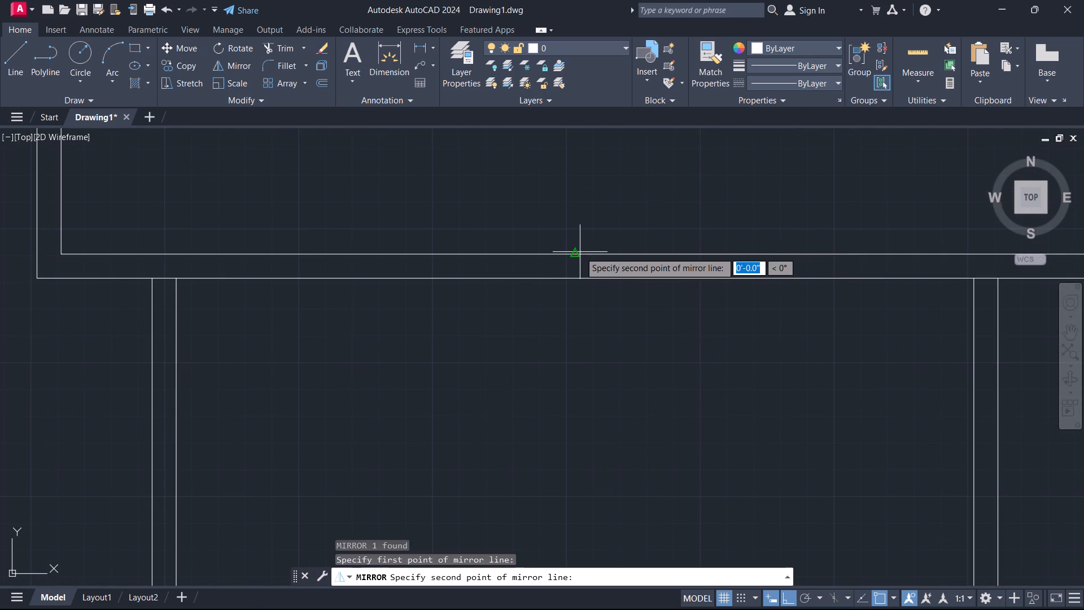
left_click(588, 354)
left_click_drag(613, 408, 588, 354)
scroll(571, 348, "down", 4)
Trim both ends of the lower horizontal line that extend beyond the two vertical side lines.
middle_click_drag(563, 346, 555, 209)
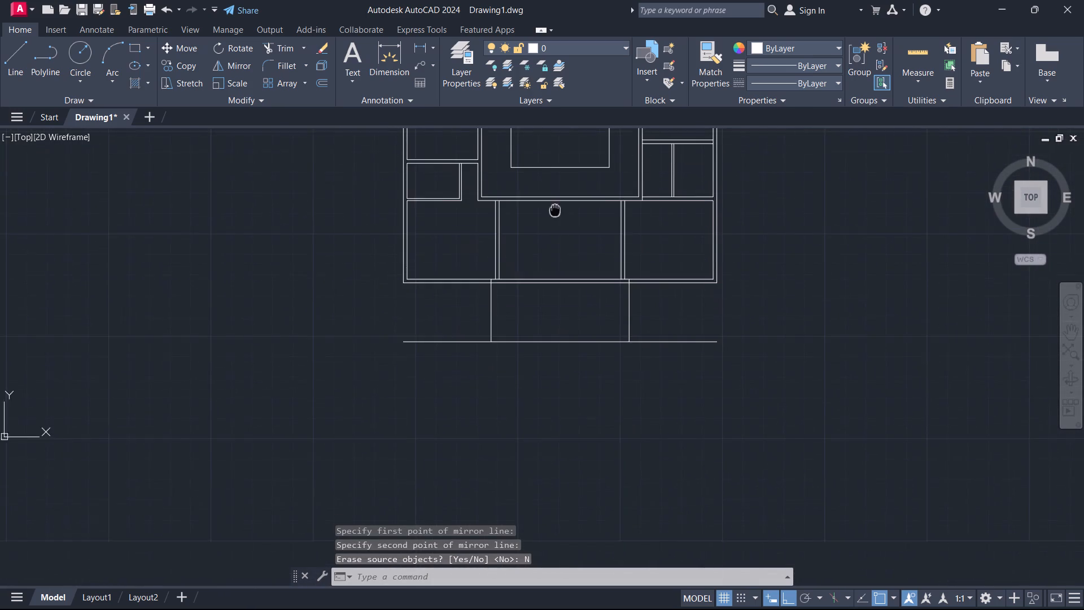
middle_click_drag(555, 209, 556, 203)
scroll(583, 289, "up", 1)
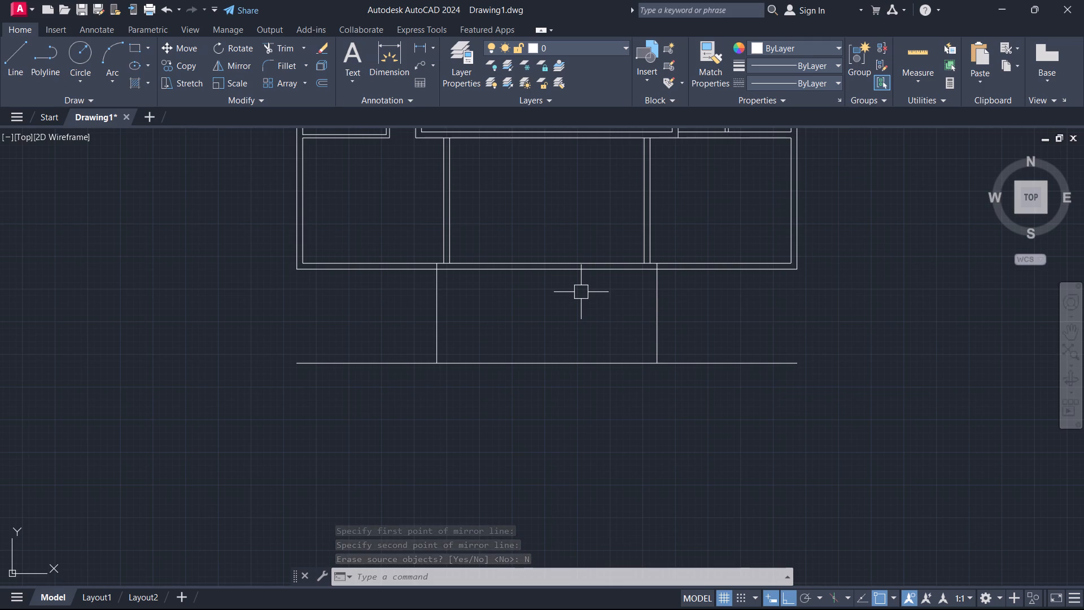
middle_click_drag(572, 304, 574, 366)
scroll(572, 369, "up", 2)
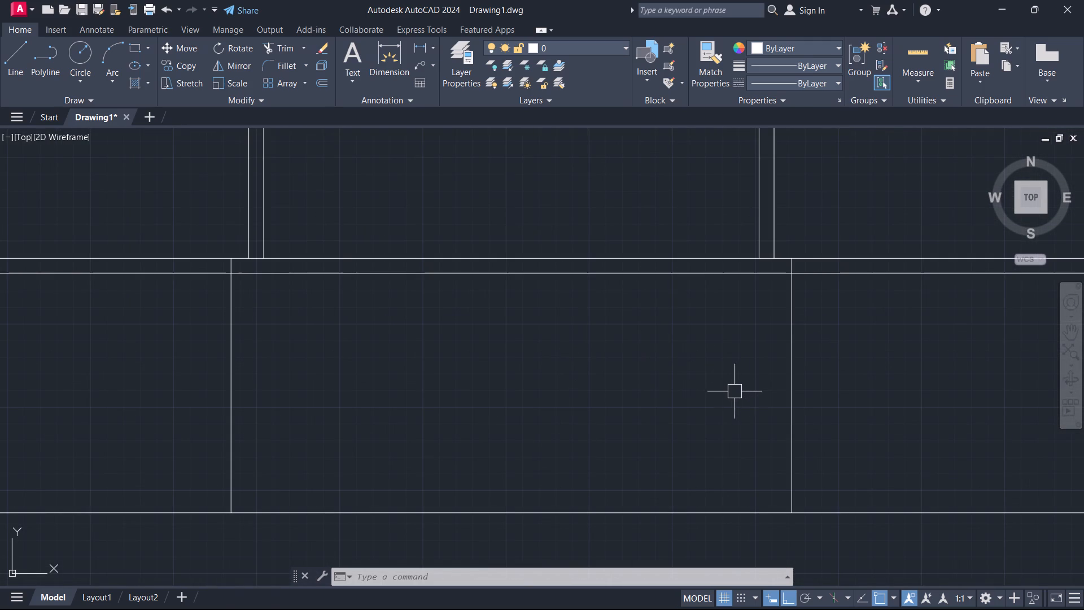
key("Escape")
type("TR")
key("space")
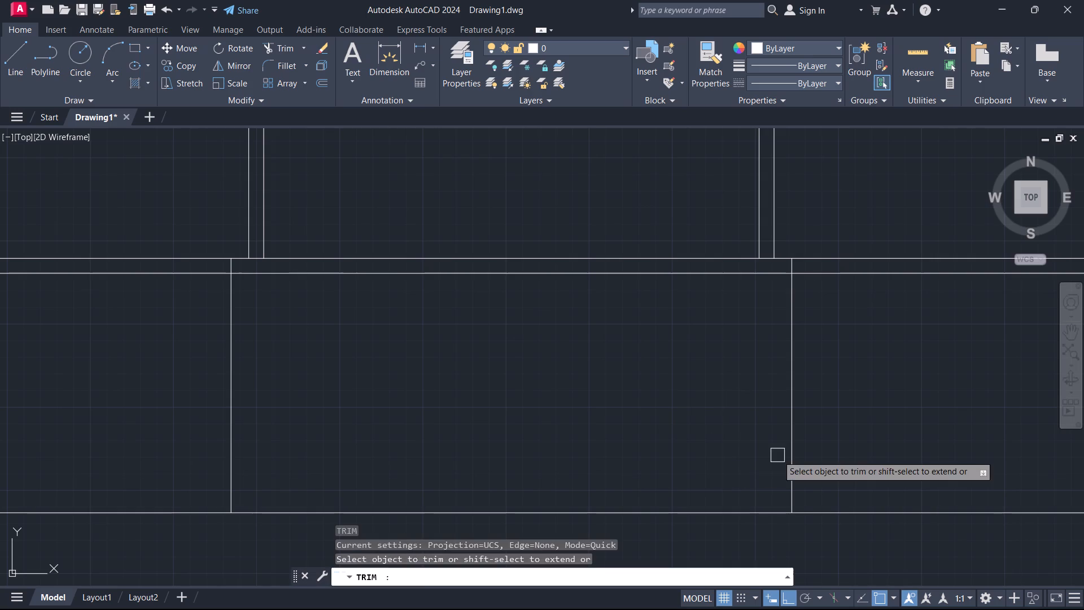
left_click(847, 478)
left_click(826, 529)
middle_click_drag(451, 438, 737, 328)
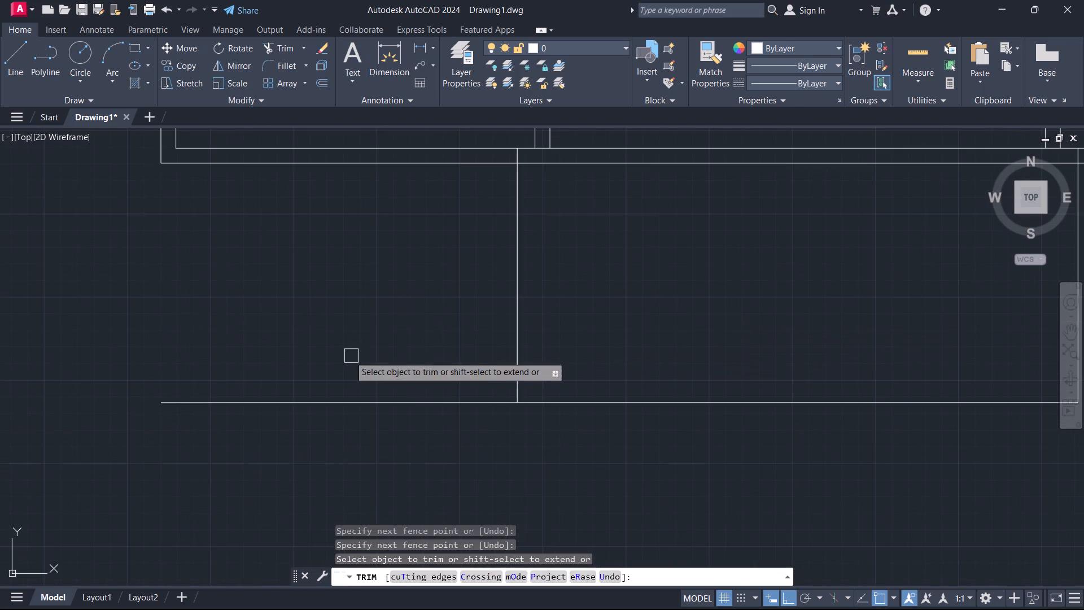
left_click(347, 356)
left_click(318, 478)
key("Escape")
Trim the segments of the two side lines that cross the thickness of the house's bottom wall.
middle_click_drag(667, 269, 444, 475)
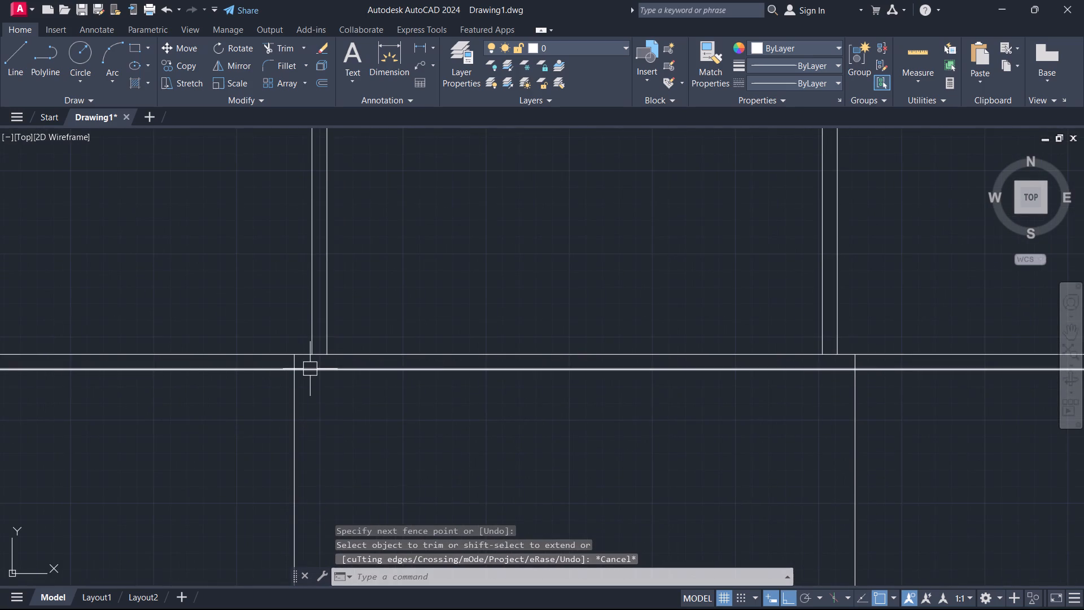
scroll(308, 369, "up", 2)
key("space")
left_click(280, 361)
scroll(456, 351, "down", 2)
scroll(966, 359, "up", 1)
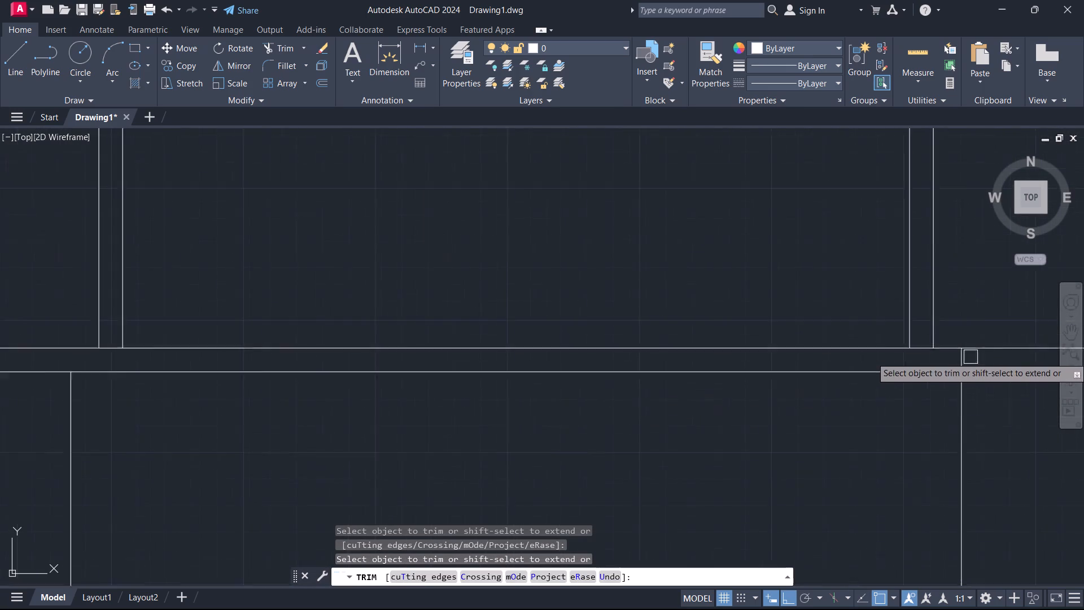
scroll(972, 356, "up", 2)
left_click(965, 367)
left_click(816, 367)
key("Escape")
Offset the right, bottom and left lines of the front projection 10" outward for the first step edge.
scroll(850, 386, "down", 4)
middle_click_drag(799, 452, 789, 287)
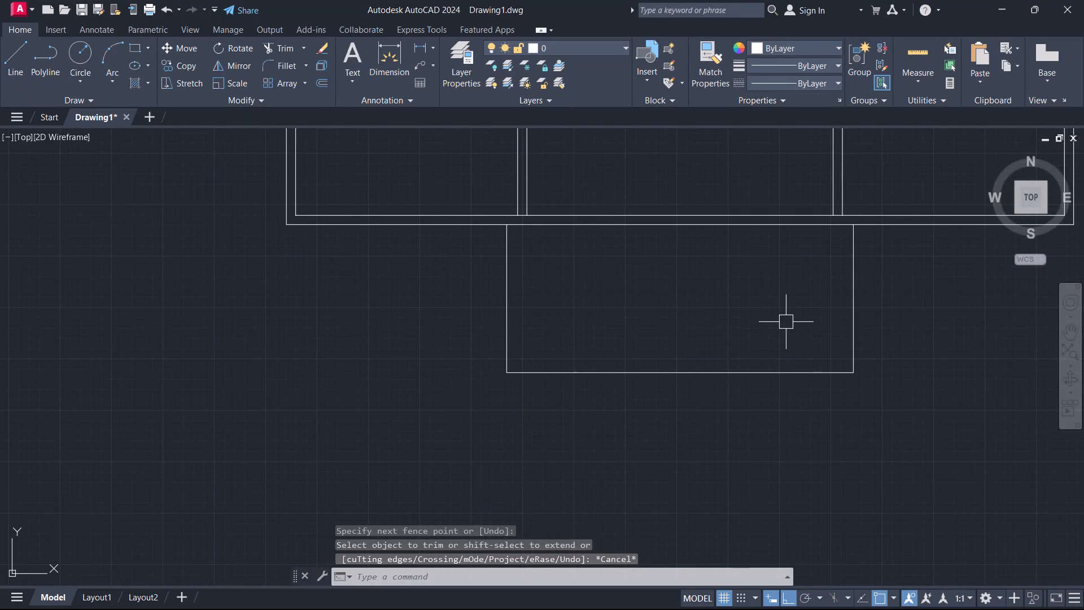
type("O 1")
key("0")
key("Return")
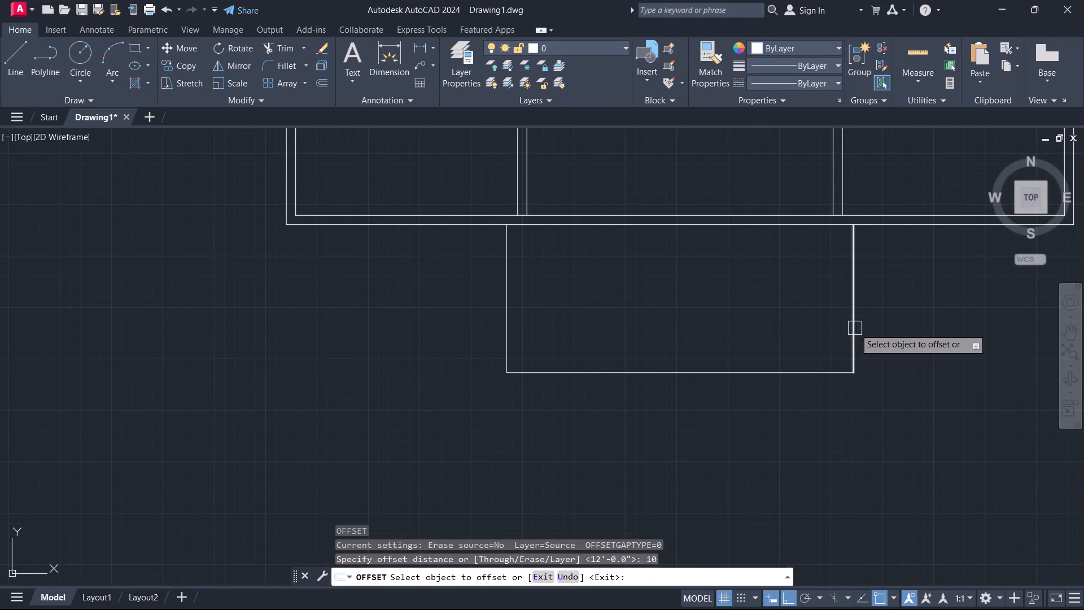
left_click(855, 328)
left_click(889, 330)
left_click(783, 370)
left_click(624, 498)
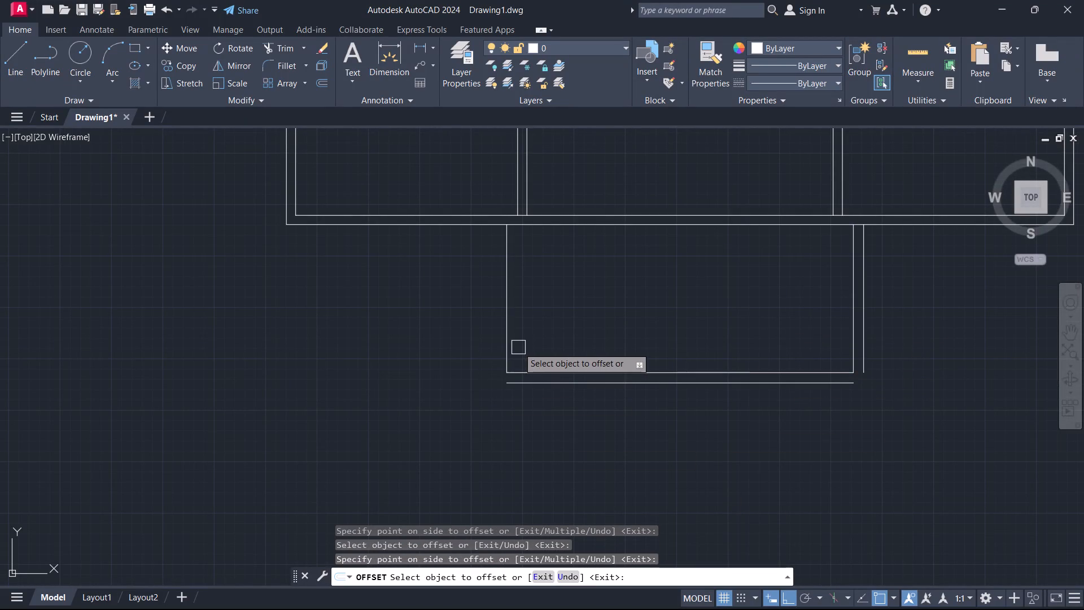
left_click(509, 341)
left_click(427, 371)
Offset the three new outer lines of the front projection another 10" outward for the second step edge.
left_click(535, 386)
left_click_drag(509, 429, 506, 421)
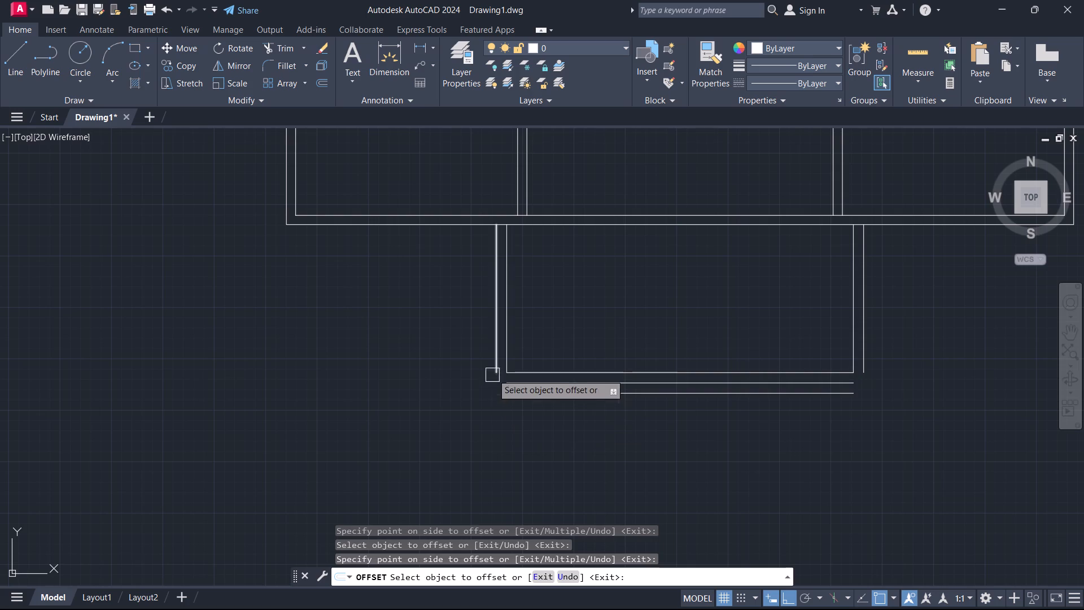
left_click(492, 354)
left_click(432, 375)
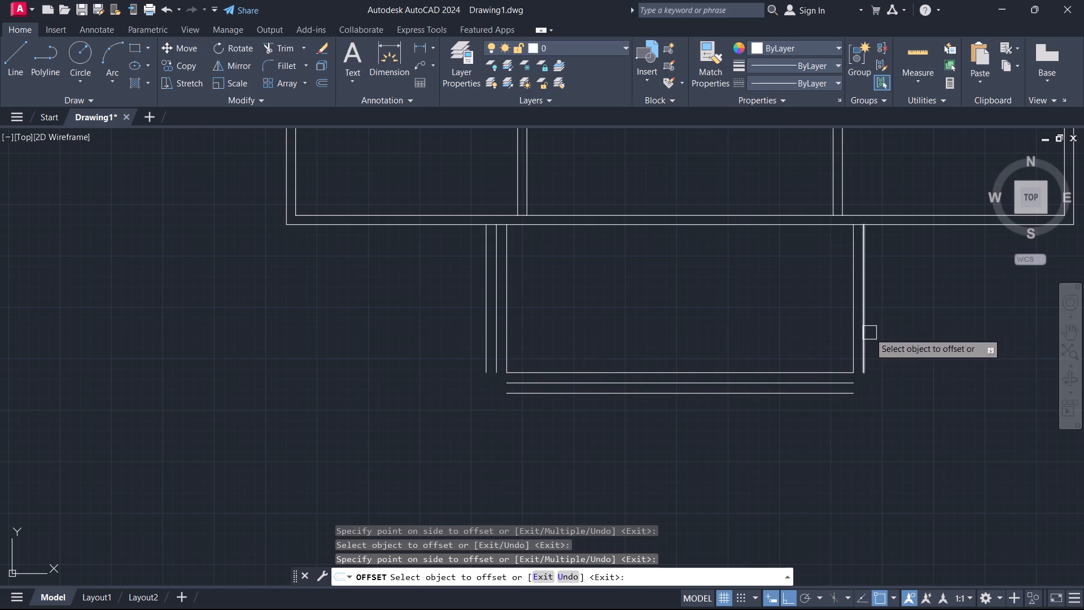
left_click(868, 333)
left_click(913, 346)
key("Escape")
Fillet the two open lower-right corners of the offset step lines with a zero radius, using the Multiple option.
type("F")
key("space")
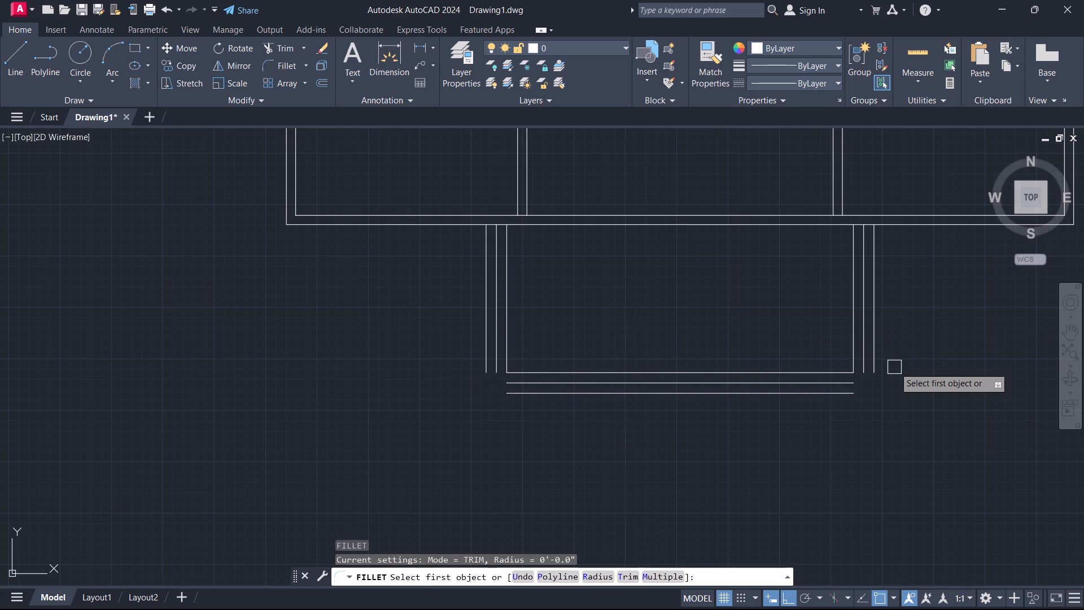
key("m")
key("space")
scroll(869, 371, "up", 3)
left_click(840, 372)
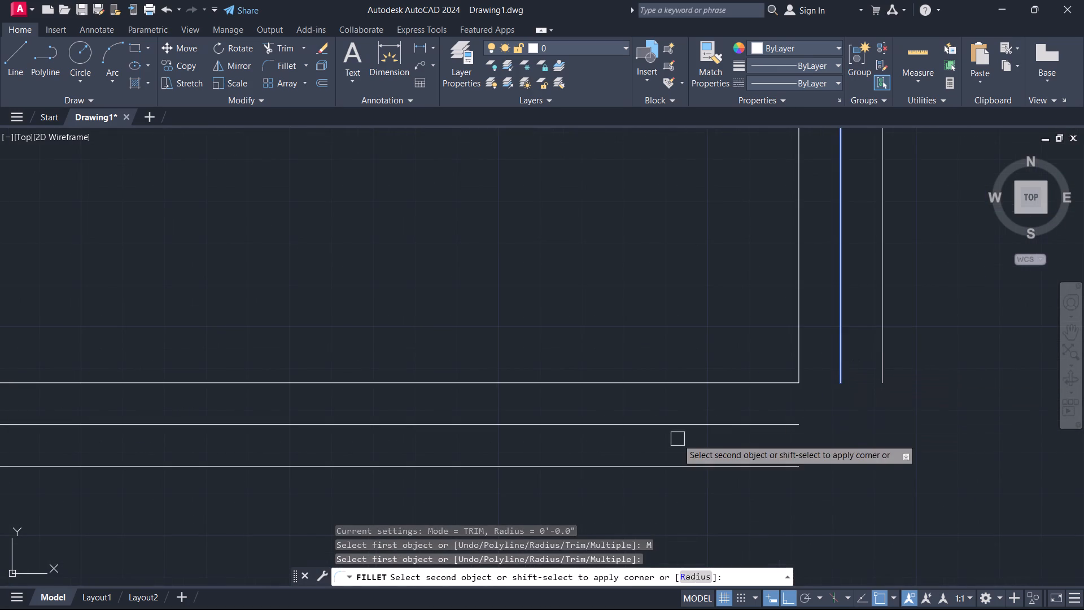
left_click(696, 424)
left_click(880, 373)
left_click(784, 461)
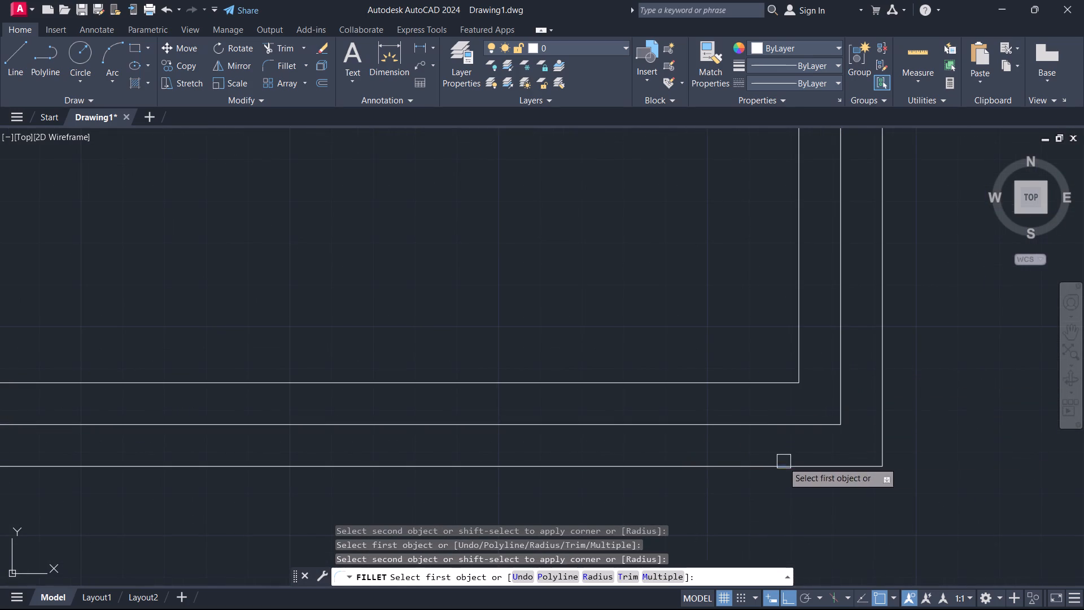
Fillet the two open lower-left corners of the offset step lines with a zero radius.
scroll(642, 382, "down", 3)
middle_click_drag(637, 376, 923, 324)
scroll(737, 320, "up", 3)
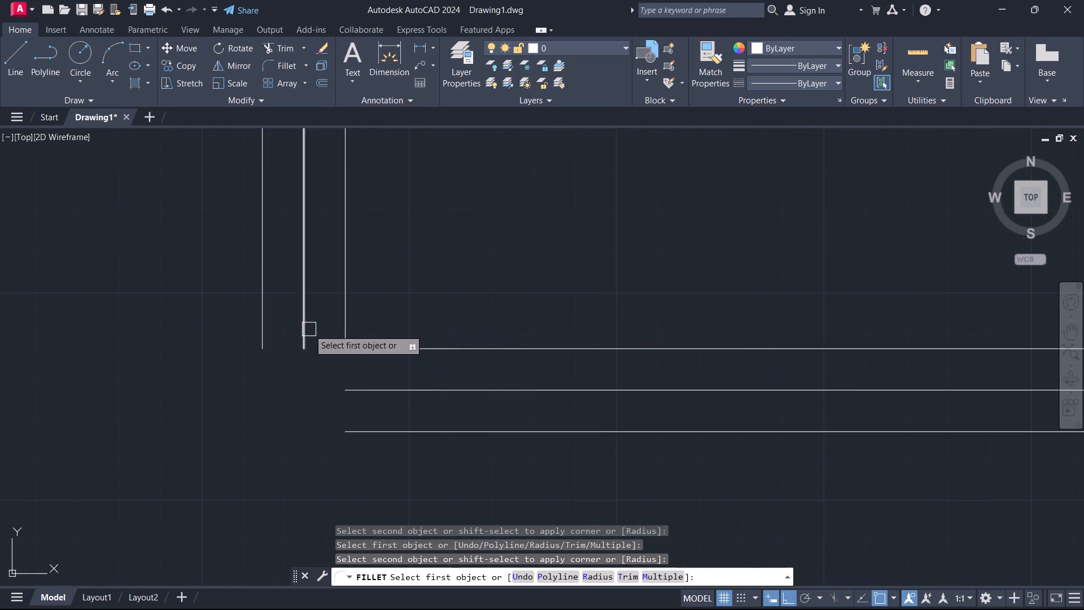
left_click(309, 329)
left_click(358, 391)
left_click(258, 341)
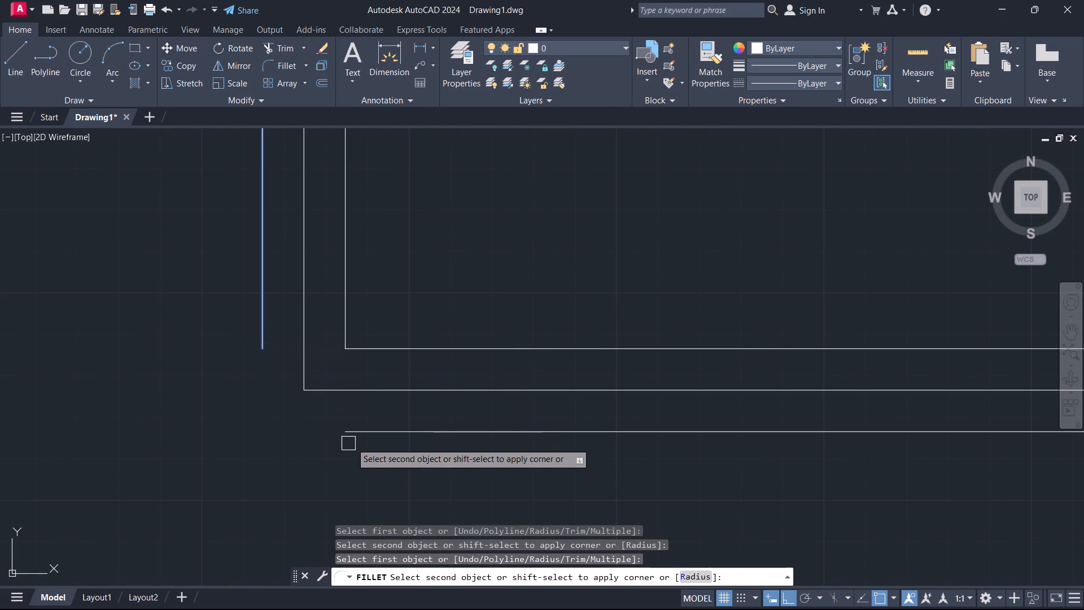
left_click(381, 426)
key("Escape")
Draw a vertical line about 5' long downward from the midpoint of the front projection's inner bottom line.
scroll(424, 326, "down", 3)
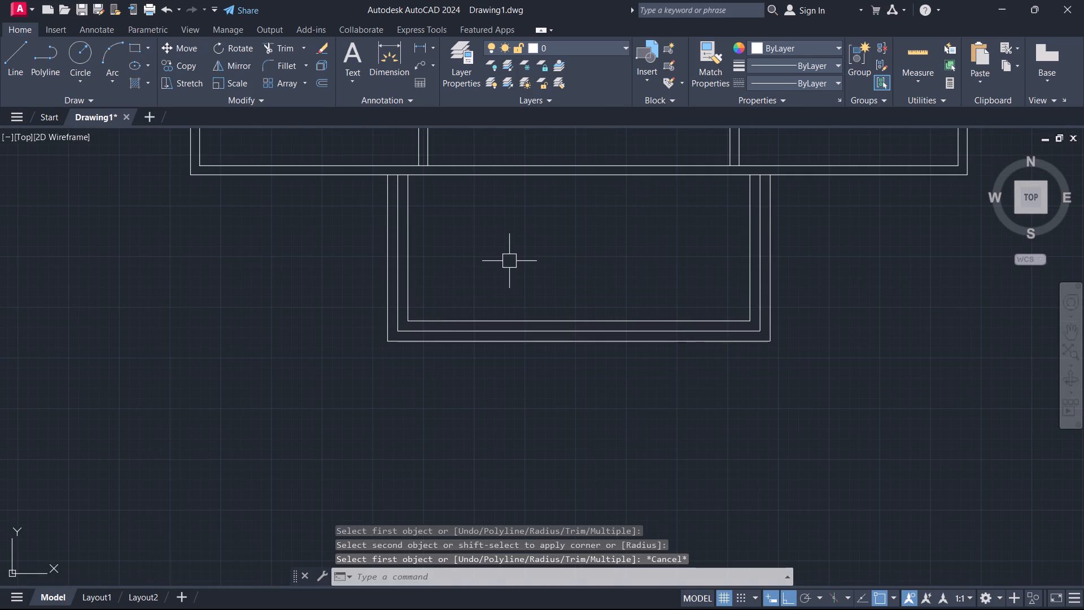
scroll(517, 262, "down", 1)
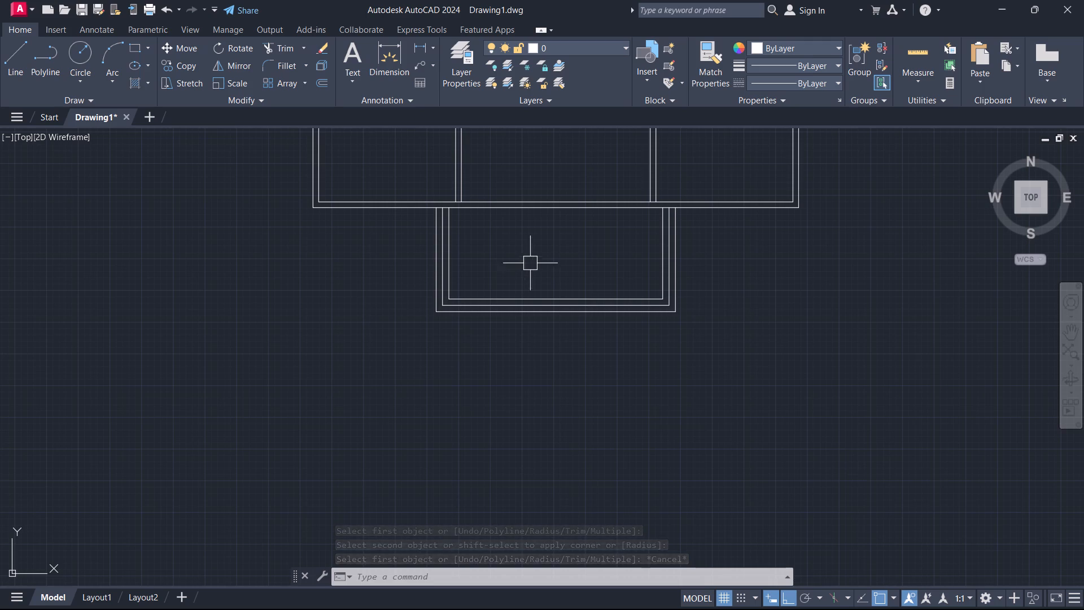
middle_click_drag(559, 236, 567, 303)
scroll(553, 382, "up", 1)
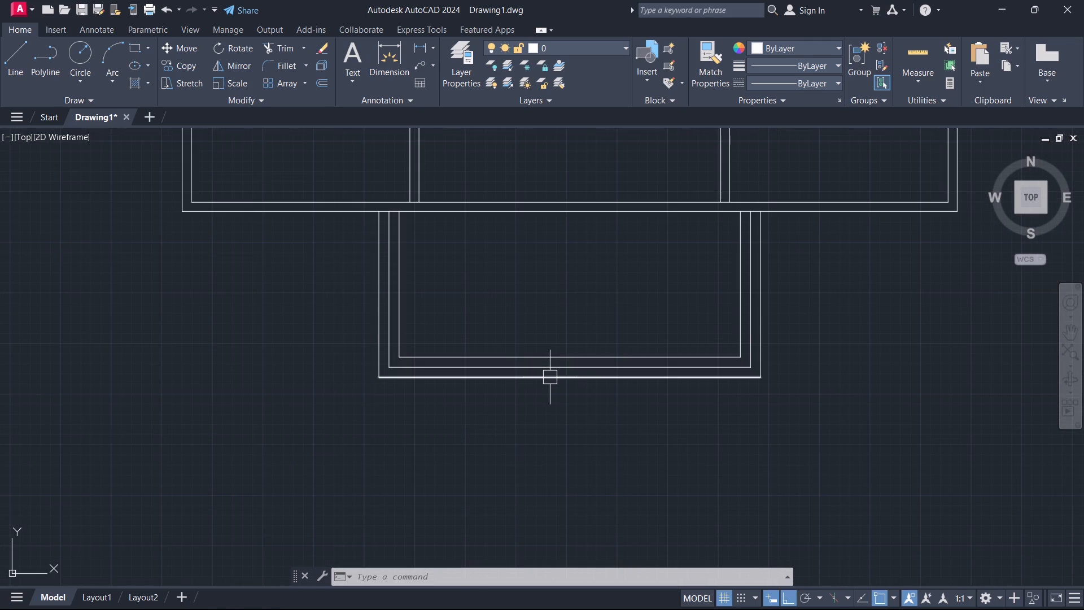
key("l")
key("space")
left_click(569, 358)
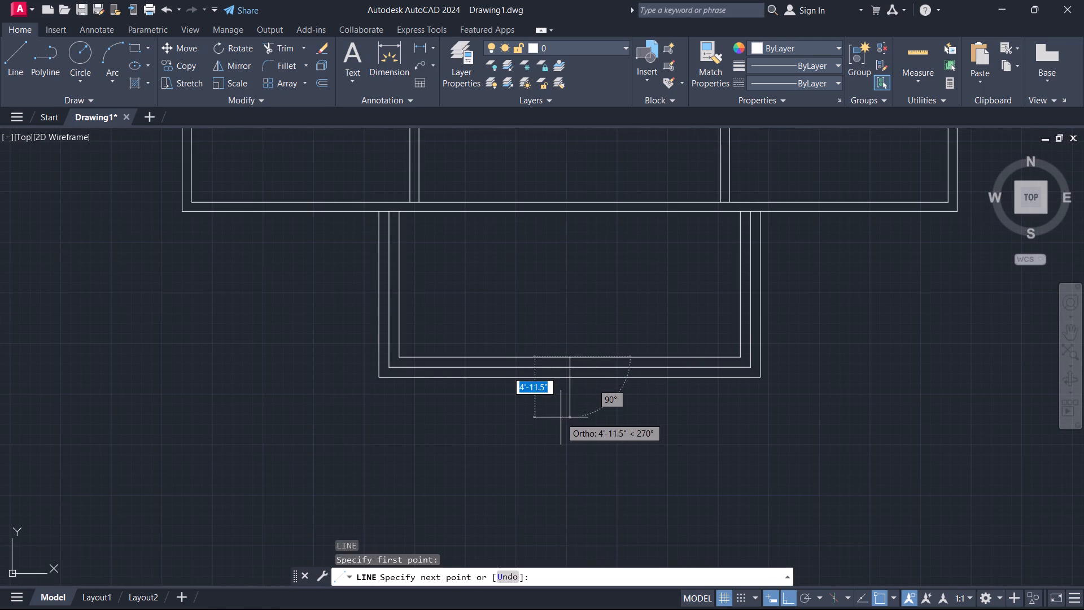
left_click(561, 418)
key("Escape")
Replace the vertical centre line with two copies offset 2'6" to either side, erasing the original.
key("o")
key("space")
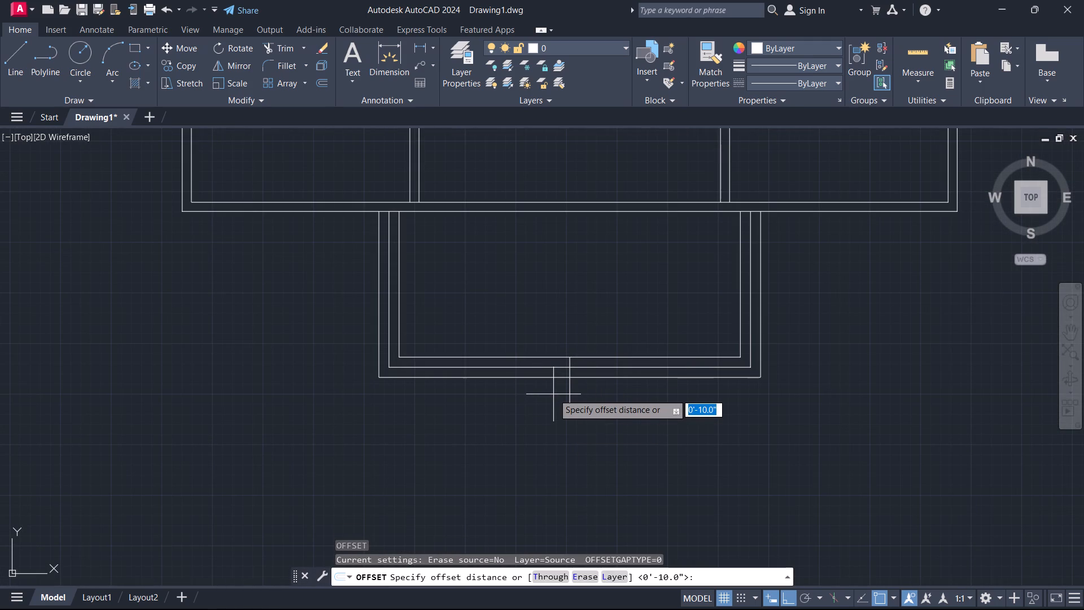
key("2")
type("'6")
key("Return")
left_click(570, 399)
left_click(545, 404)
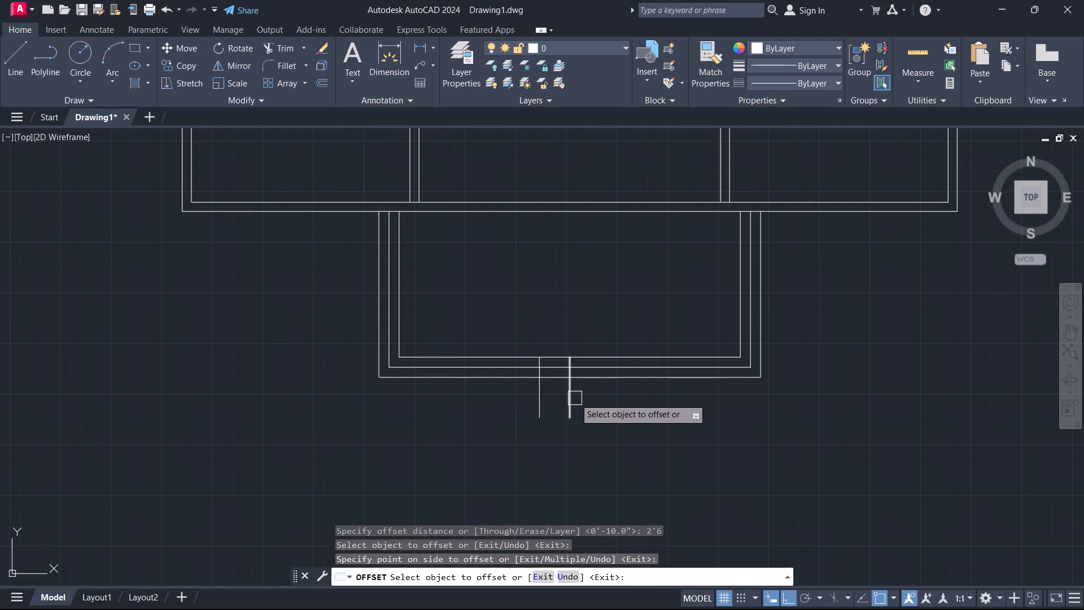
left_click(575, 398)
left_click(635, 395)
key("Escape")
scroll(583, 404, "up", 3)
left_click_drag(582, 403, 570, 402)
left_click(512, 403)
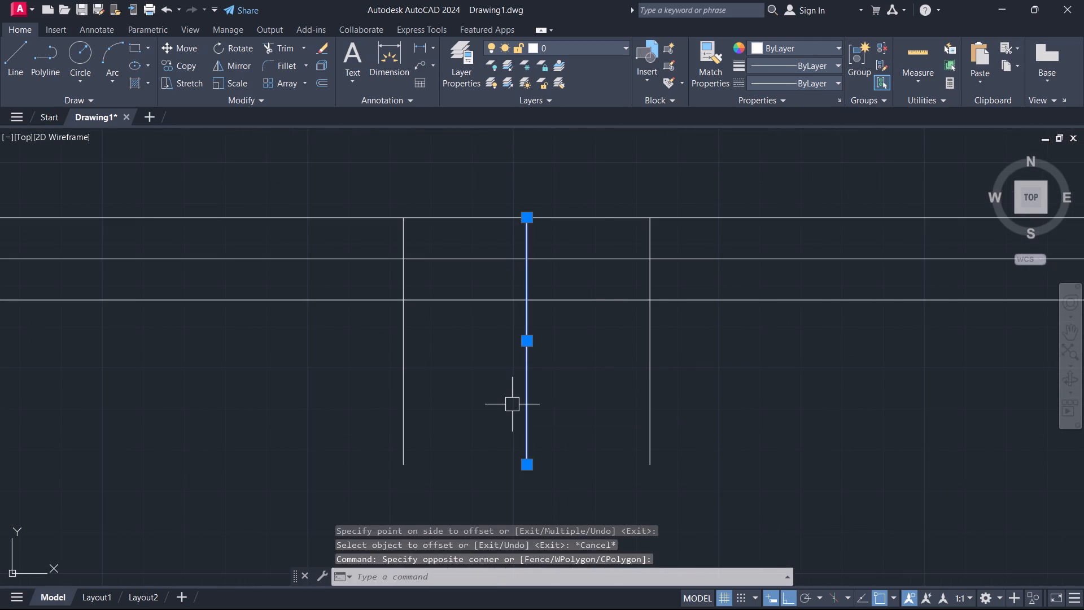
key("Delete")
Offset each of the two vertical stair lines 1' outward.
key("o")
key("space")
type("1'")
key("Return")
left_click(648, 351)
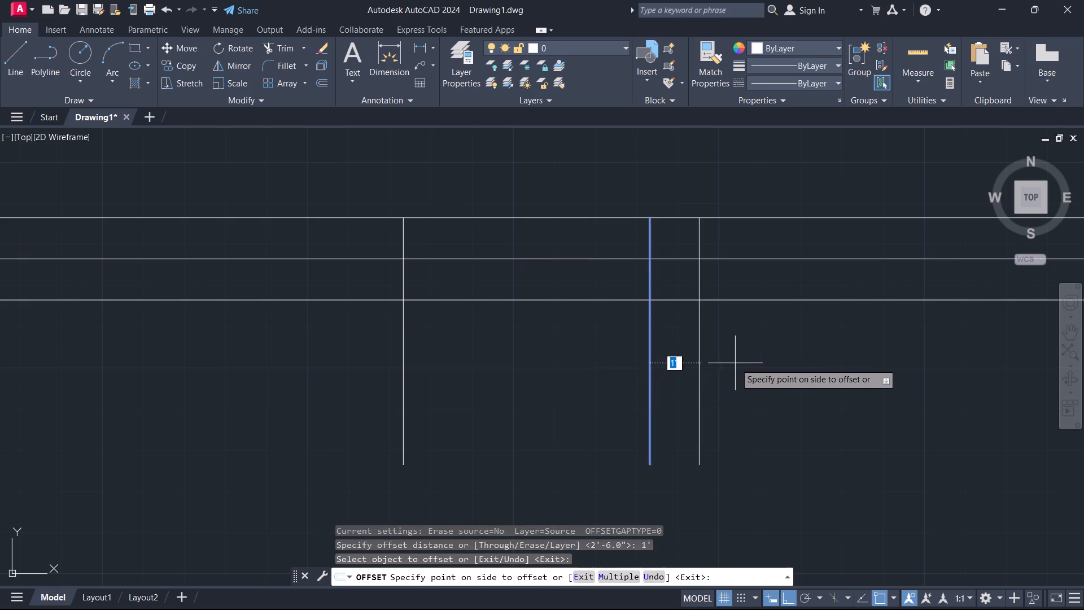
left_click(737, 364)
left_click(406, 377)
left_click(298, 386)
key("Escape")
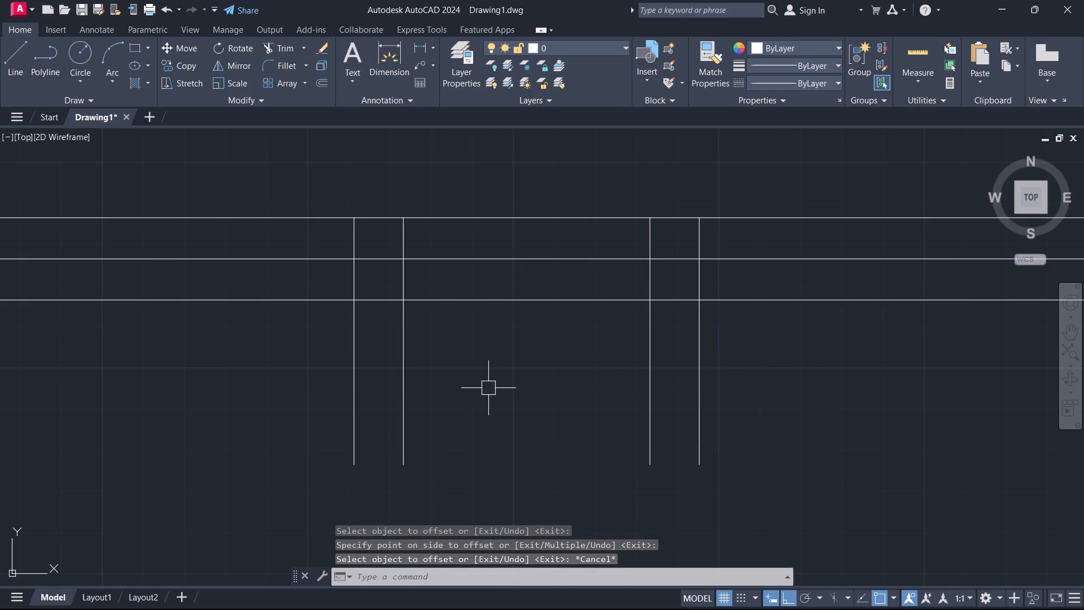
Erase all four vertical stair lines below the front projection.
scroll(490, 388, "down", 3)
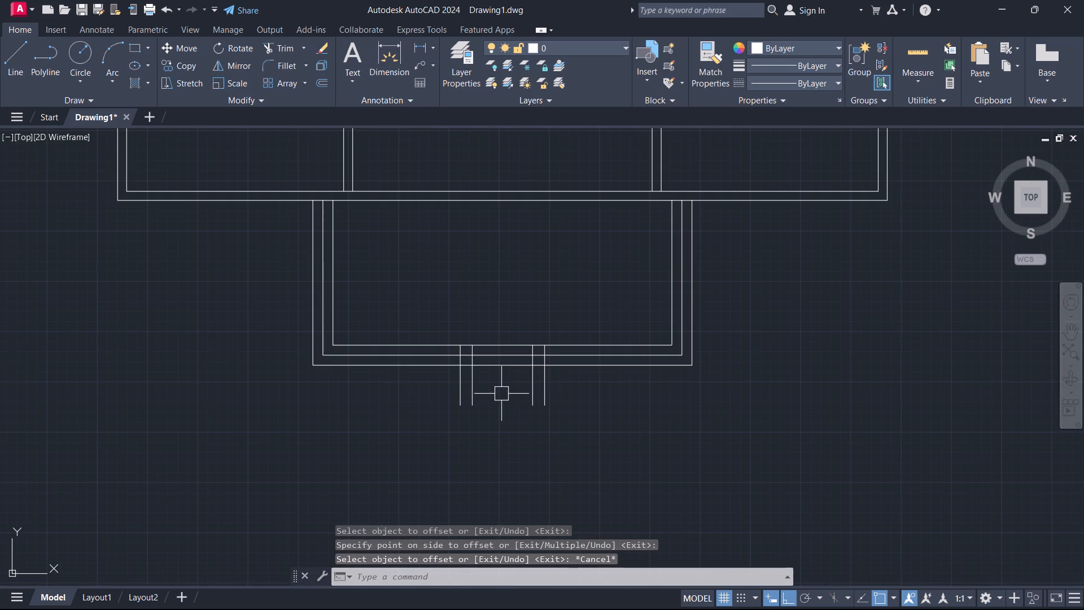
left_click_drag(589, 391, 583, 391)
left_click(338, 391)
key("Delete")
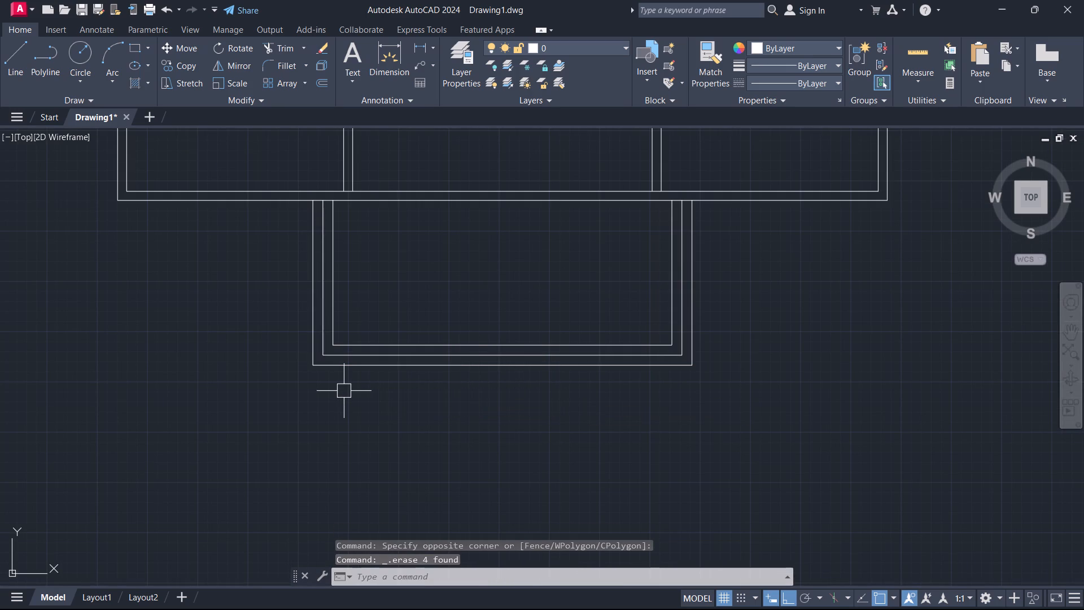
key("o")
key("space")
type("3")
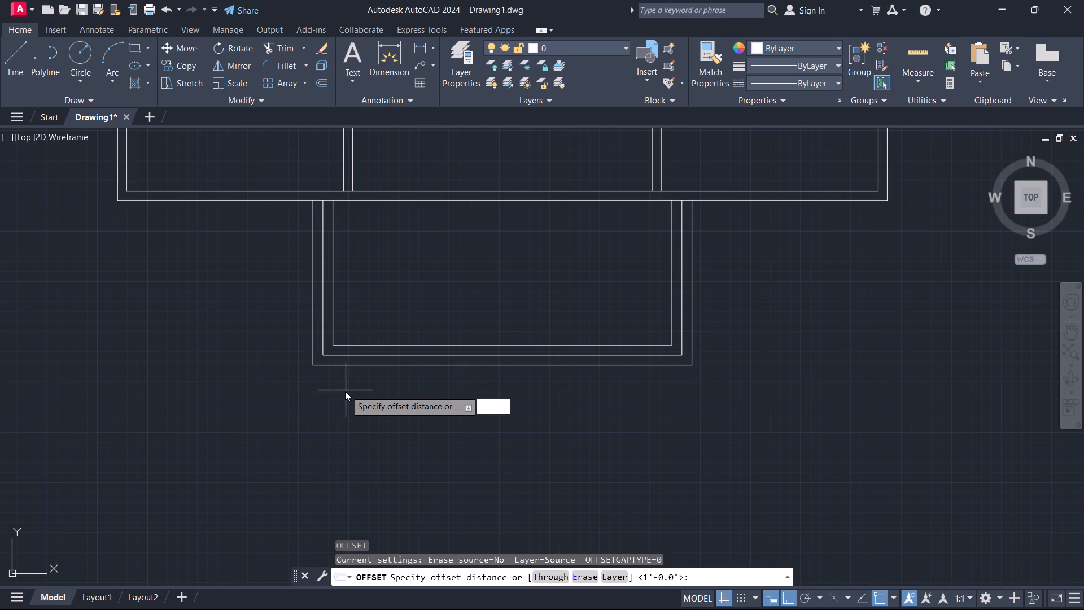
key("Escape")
Draw a vertical line from the midpoint of the front projection's inner bottom line down past the outer step edge.
key("l")
key("space")
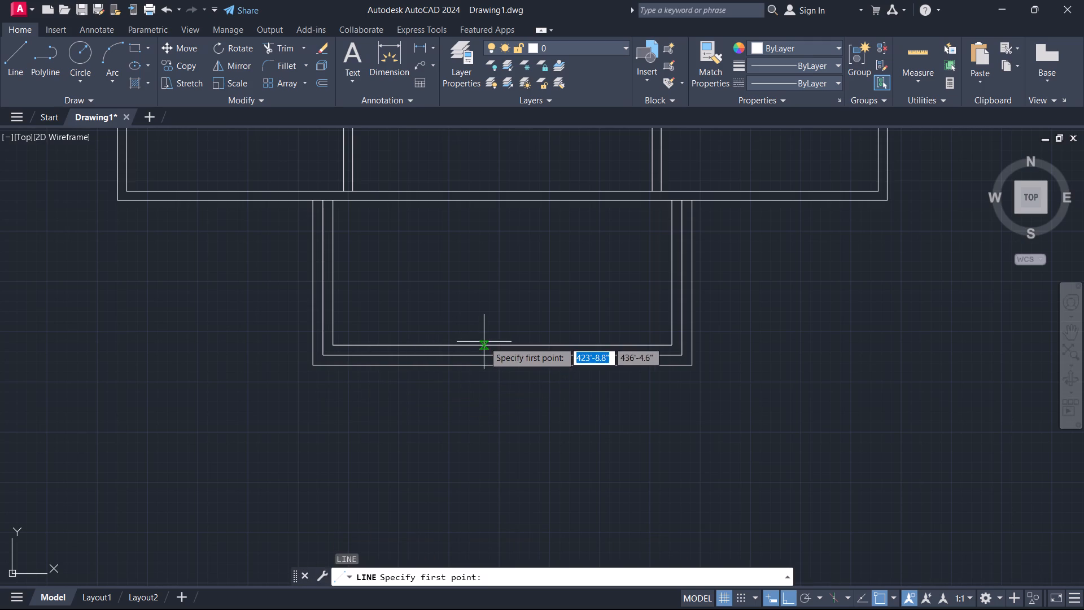
left_click(502, 347)
left_click(497, 422)
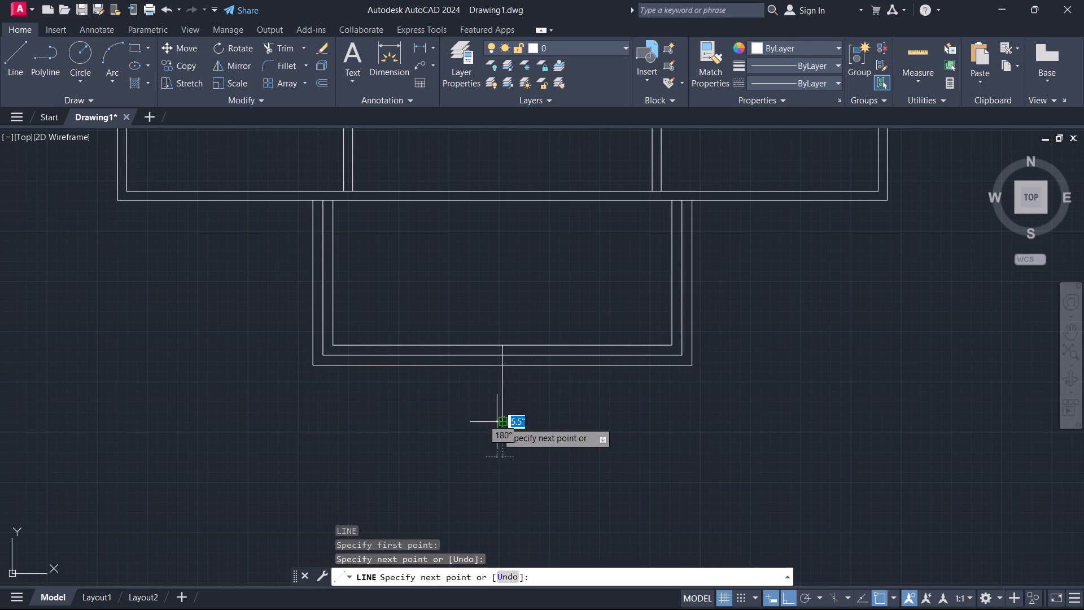
key("Escape")
Replace the vertical centre line with two copies offset 3' to either side, erasing the original.
type("O")
key("space")
type("3'6")
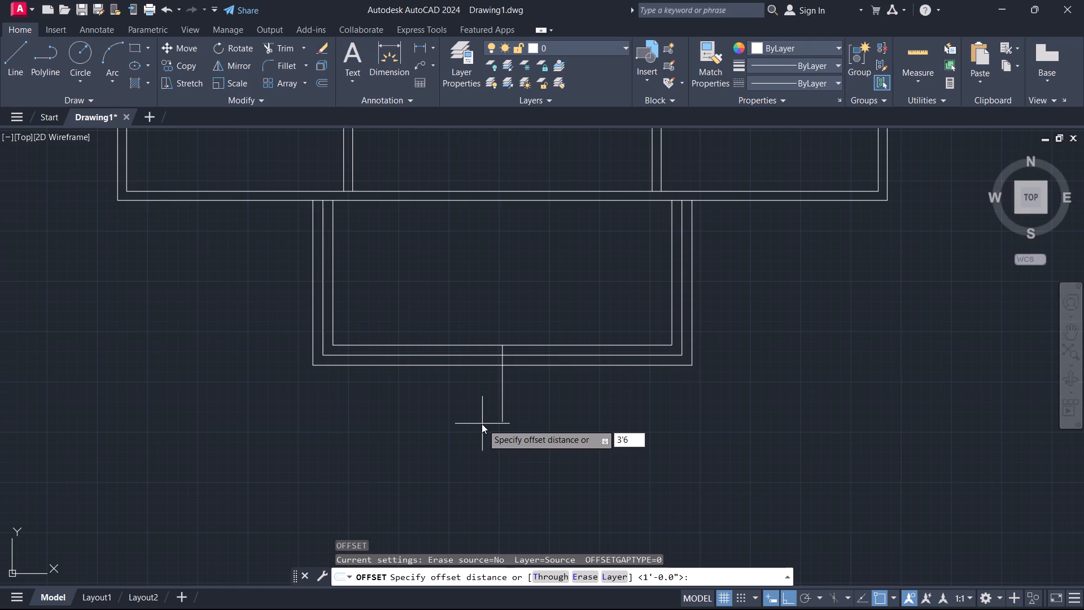
key("BackSpace")
key("Return")
left_click(501, 406)
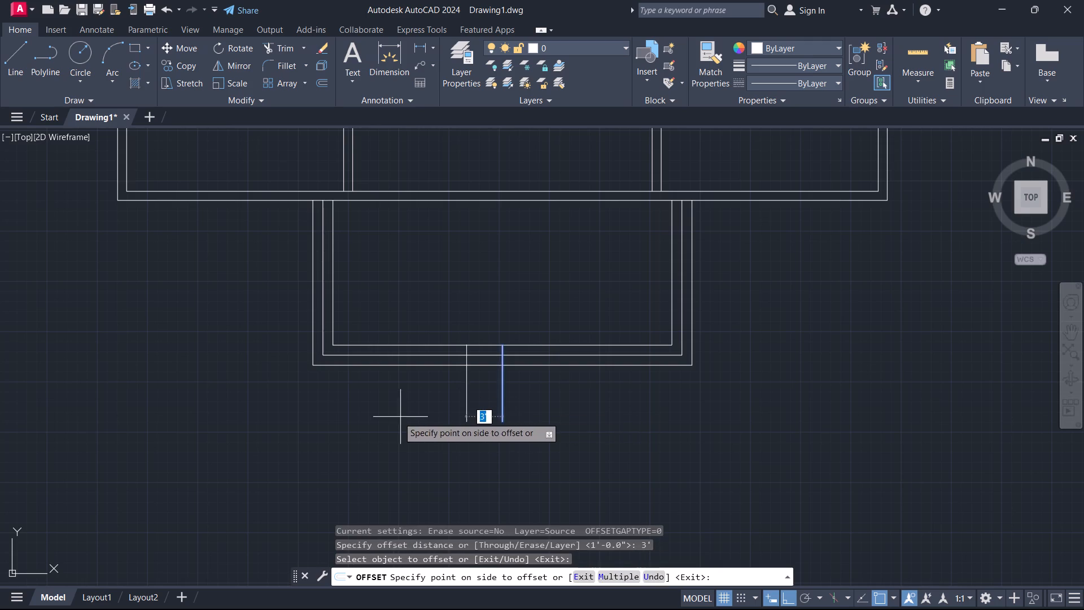
left_click(398, 417)
left_click(499, 404)
left_click(563, 415)
key("Escape")
left_click(526, 417)
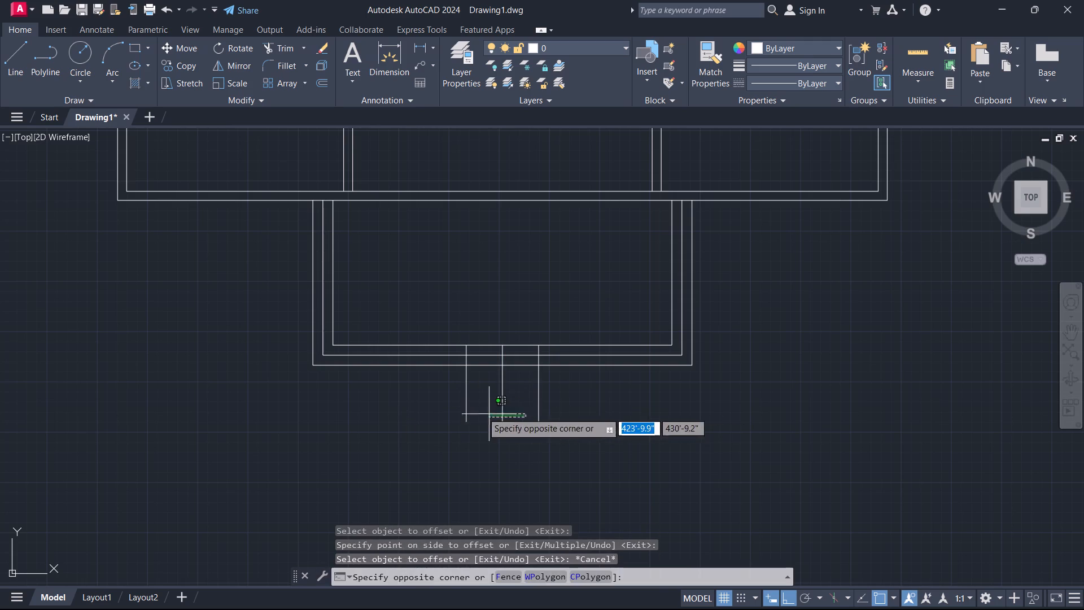
left_click(474, 409)
key("Delete")
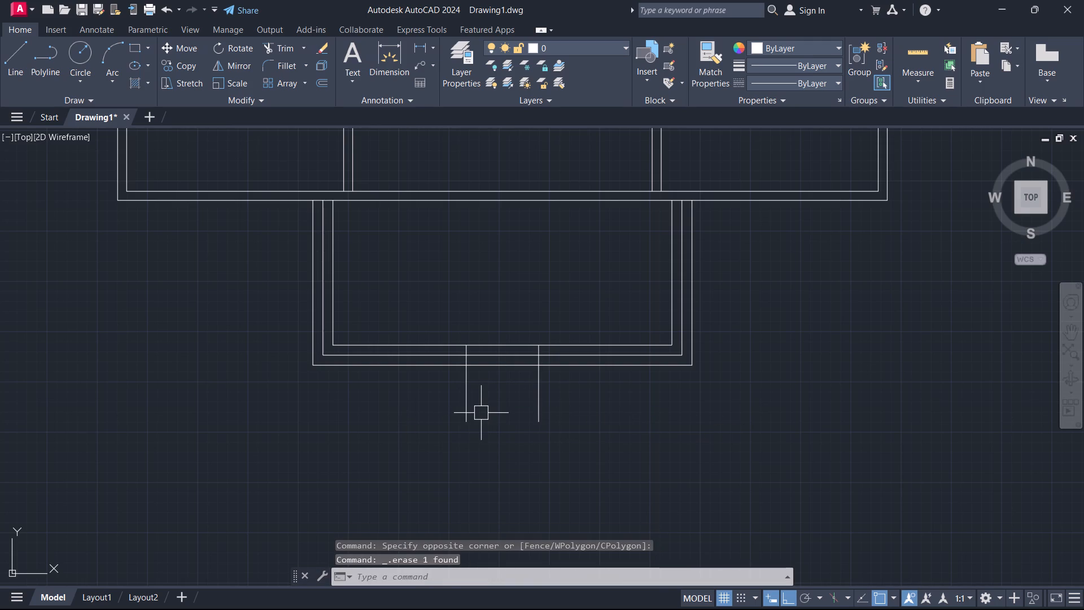
Offset each of the two vertical stair lines 1' outward to form the stair's side walls.
type("O")
key("space")
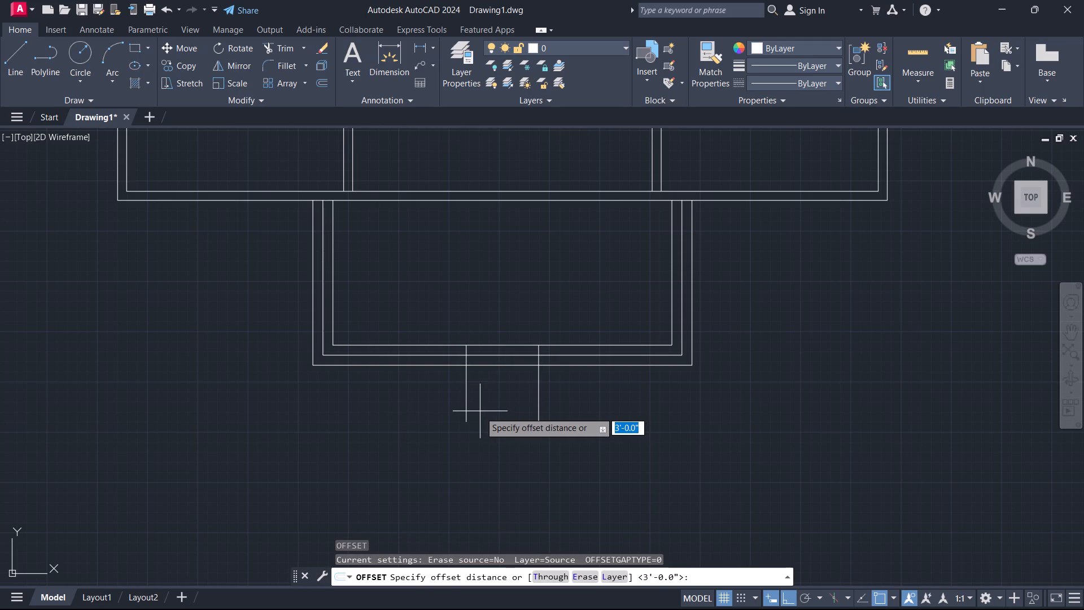
type("1'")
key("Return")
left_click(466, 418)
left_click(364, 419)
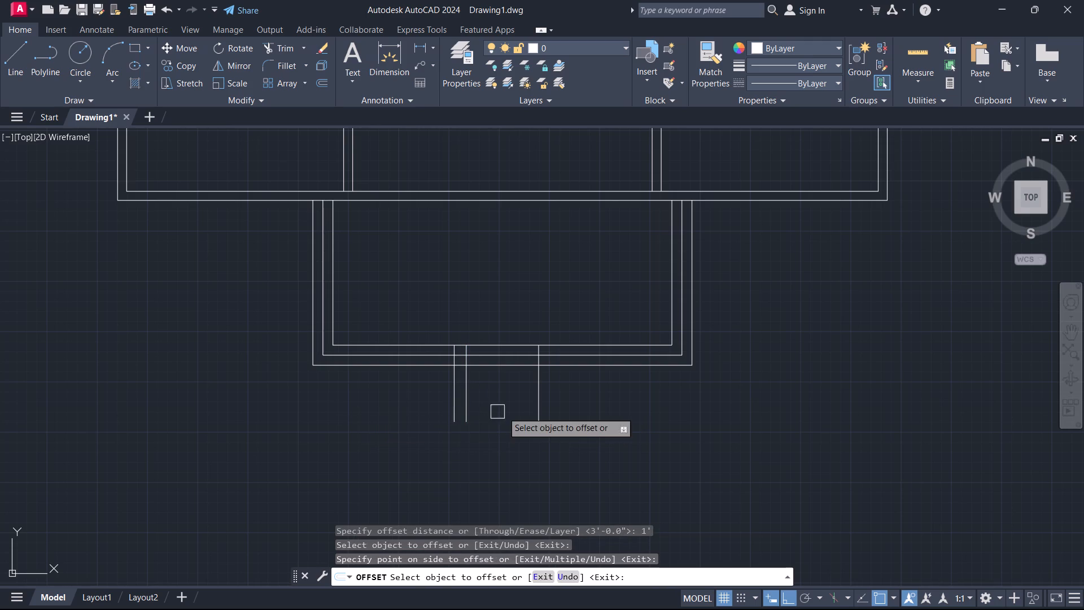
left_click(541, 409)
left_click(575, 409)
key("Escape")
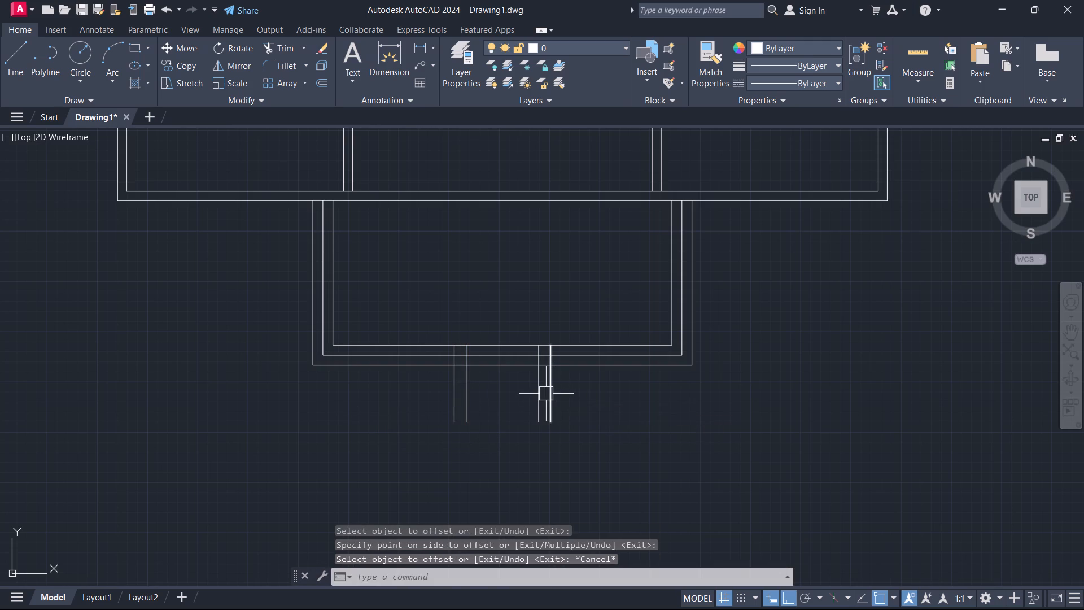
Trim the two outer step lines where they cross inside both 1' wide side walls of the stair.
scroll(533, 390, "up", 1)
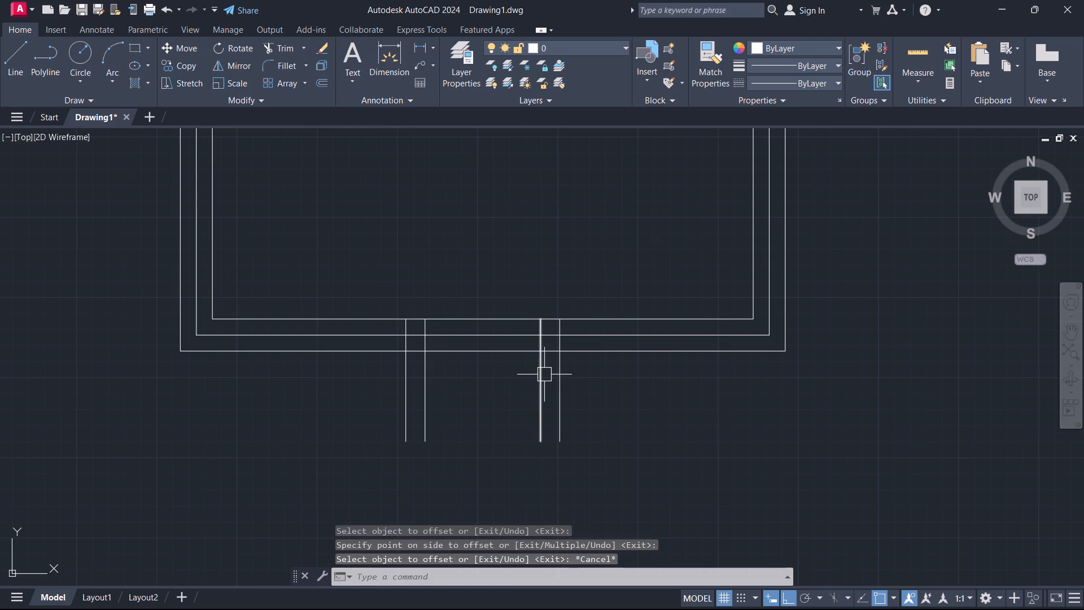
scroll(544, 374, "up", 1)
type("TR")
key("space")
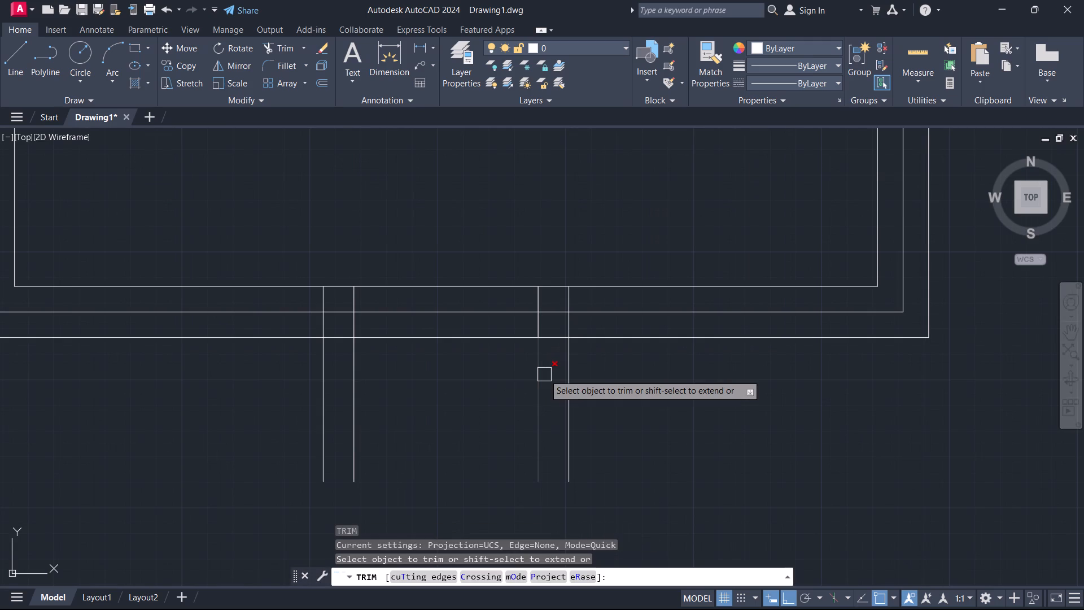
scroll(544, 374, "up", 1)
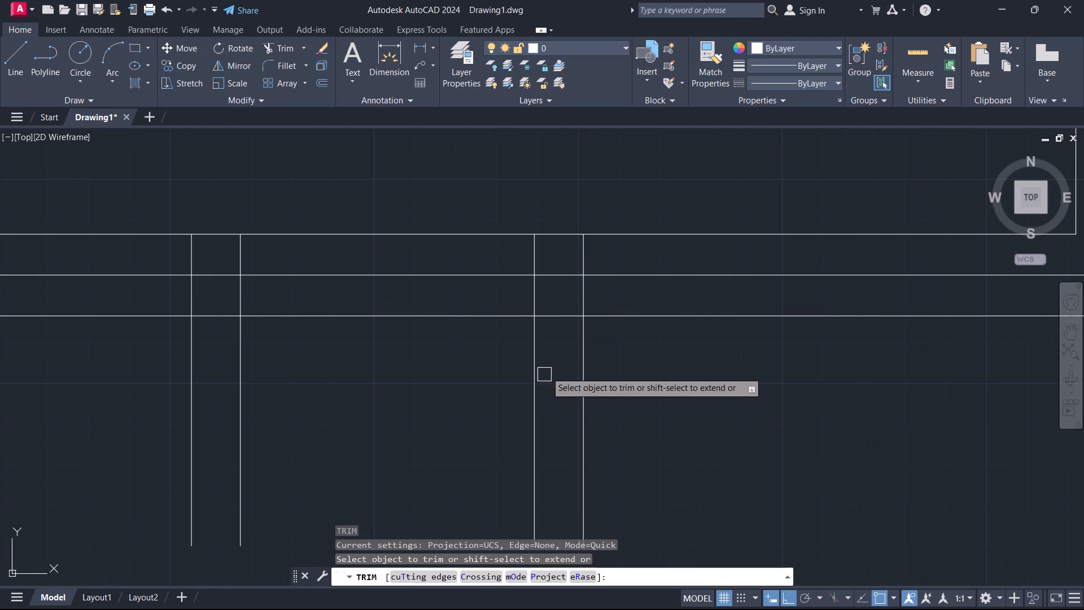
left_click_drag(558, 350, 562, 345)
left_click(569, 264)
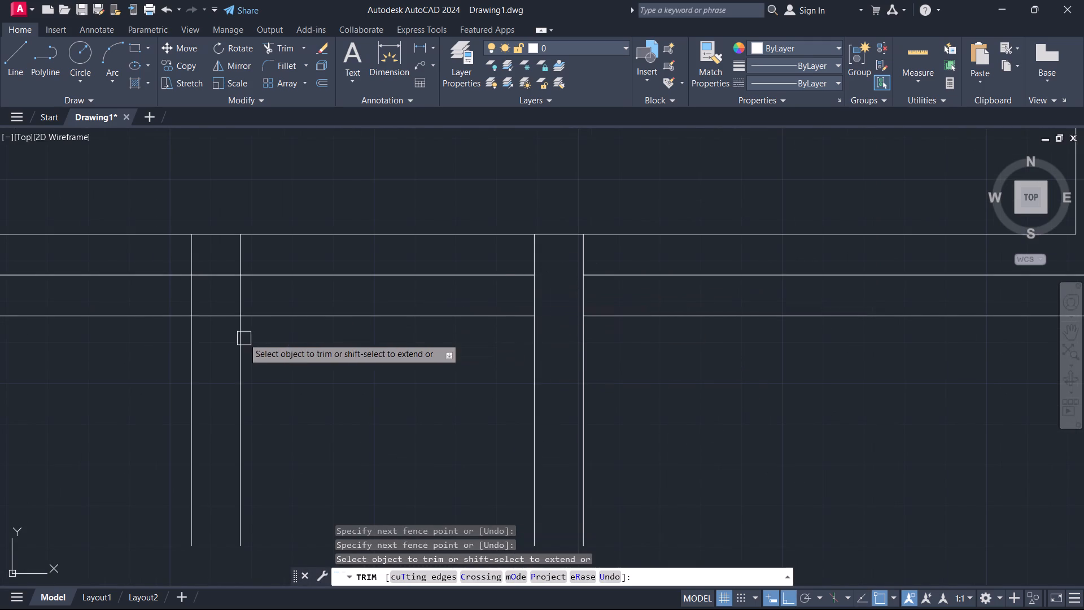
left_click(218, 326)
left_click(229, 265)
key("Escape")
Offset the outermost step line between the stair's side walls downward twice at 10" to add two treads.
scroll(323, 327, "down", 1)
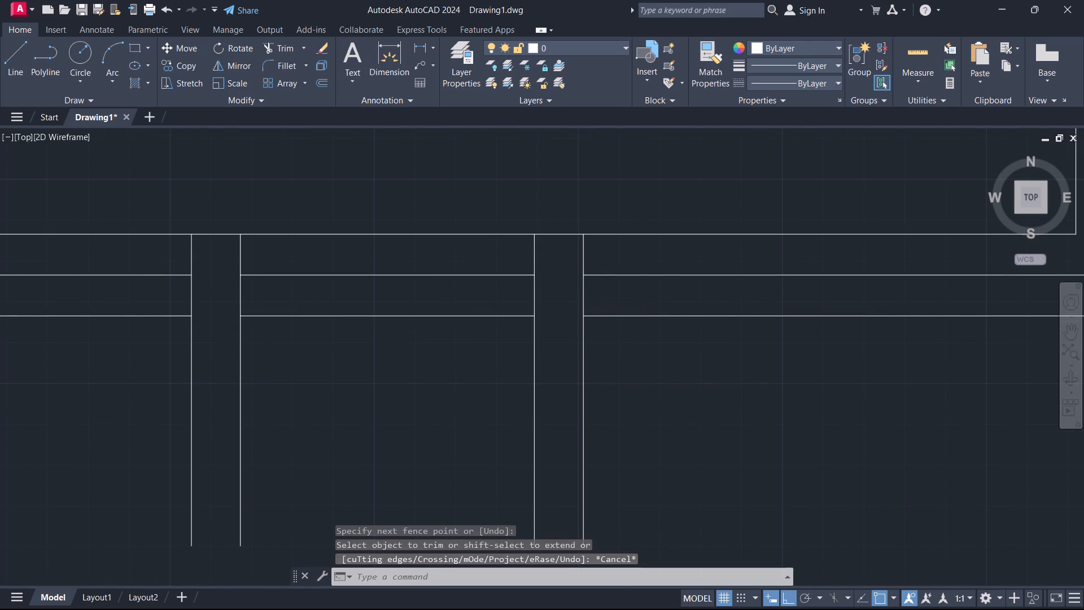
middle_click_drag(330, 334, 383, 368)
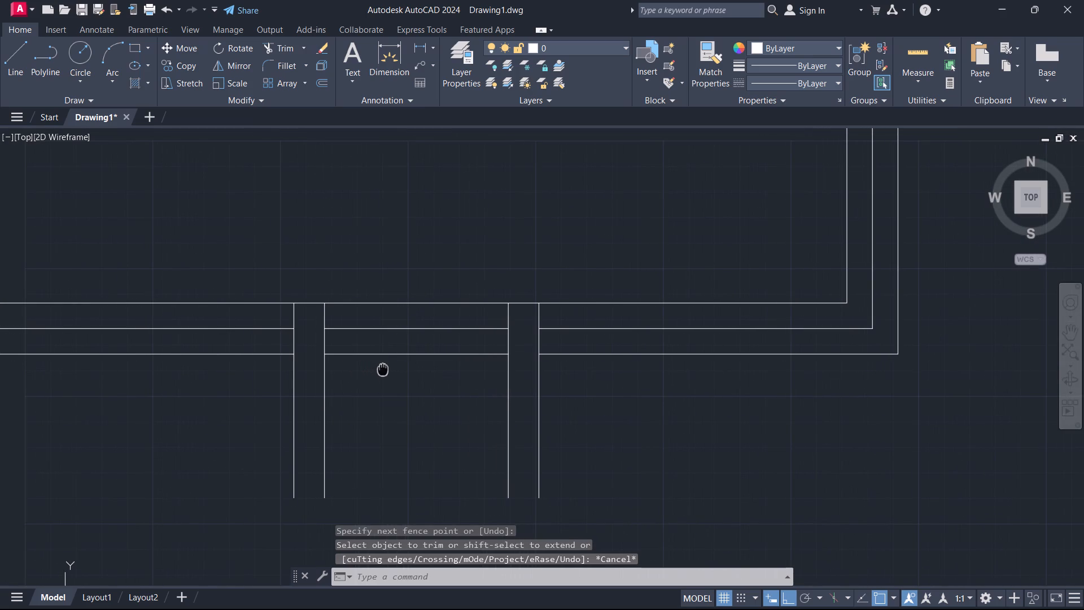
middle_click_drag(383, 368, 383, 368)
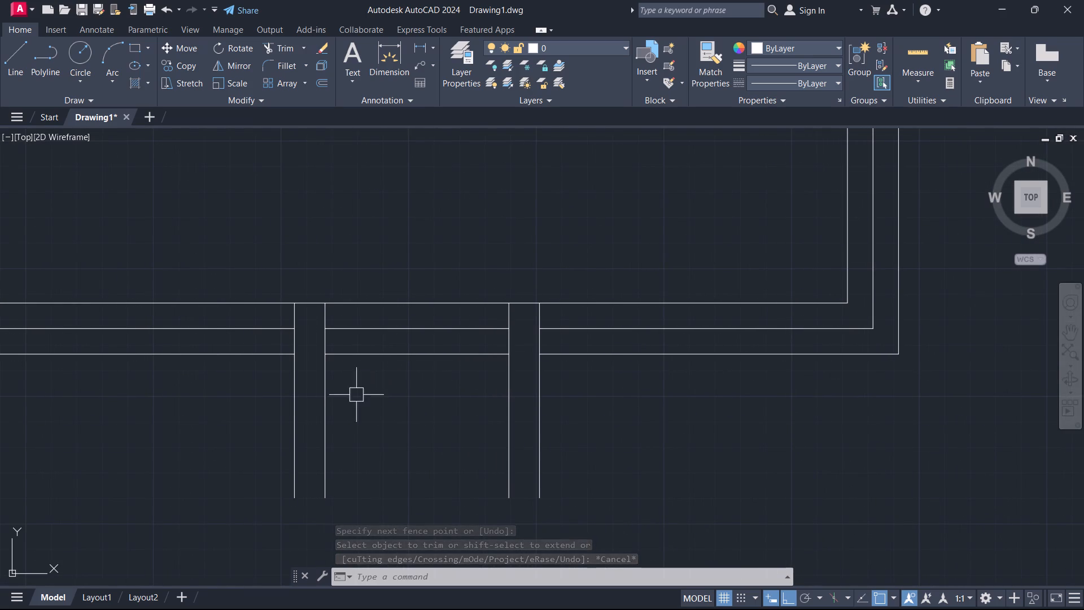
scroll(334, 407, "up", 1)
scroll(334, 407, "down", 1)
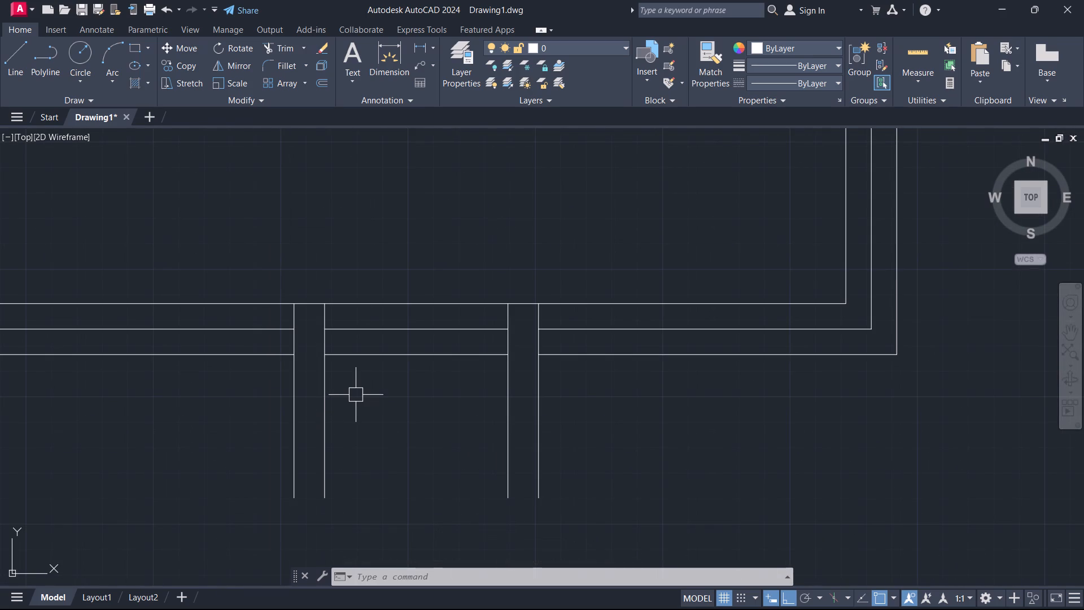
key("o")
key("space")
key("1")
key("0")
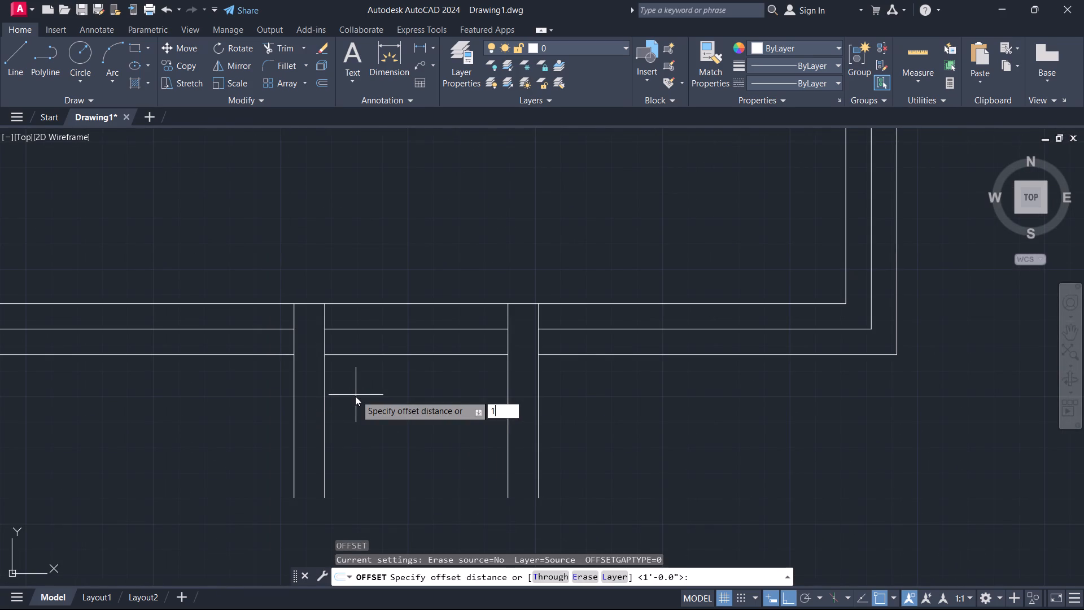
key("Return")
left_click(396, 358)
left_click(387, 412)
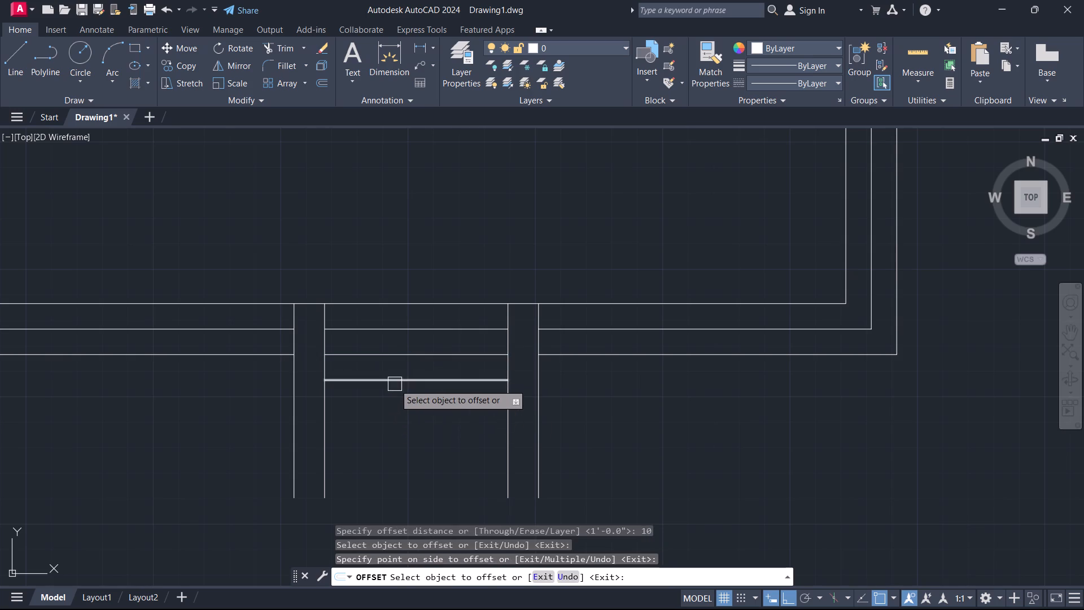
left_click(395, 384)
left_click(377, 449)
key("Escape")
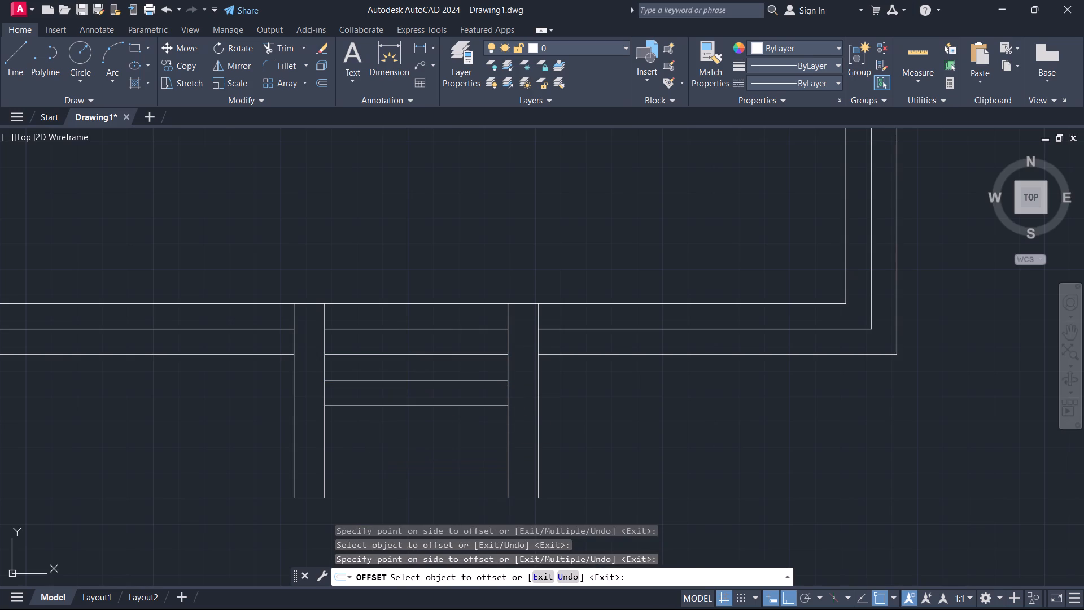
Extend both ends of the lowest tread line to the outer lines of the stair's side walls.
type("EX")
key("space")
left_click(377, 406)
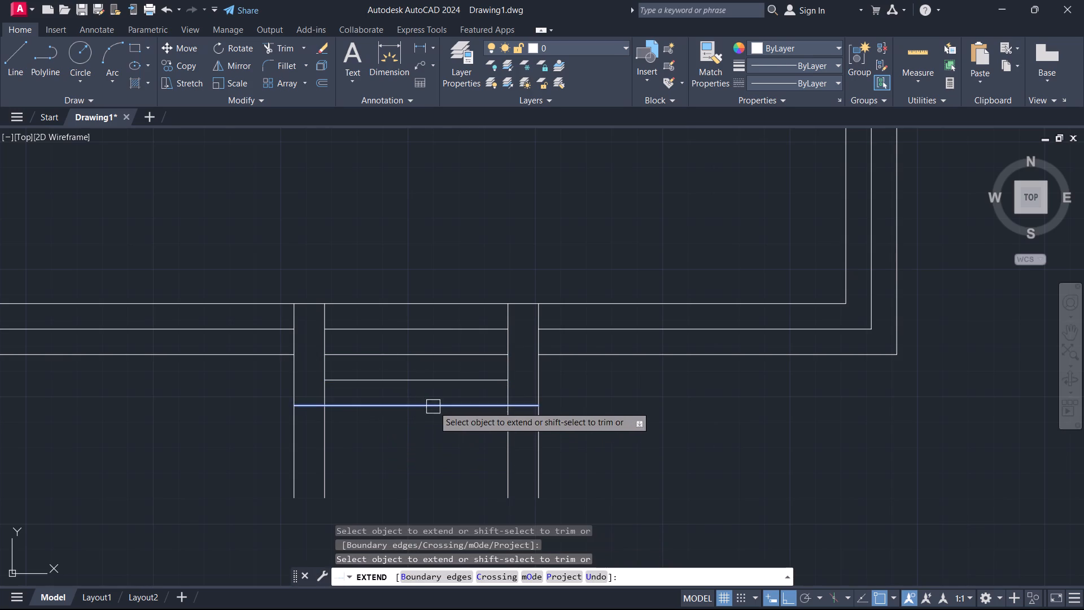
left_click(443, 403)
key("Escape")
Trim the four vertical side wall lines where they project below the lowest tread line.
type("TR")
key("space")
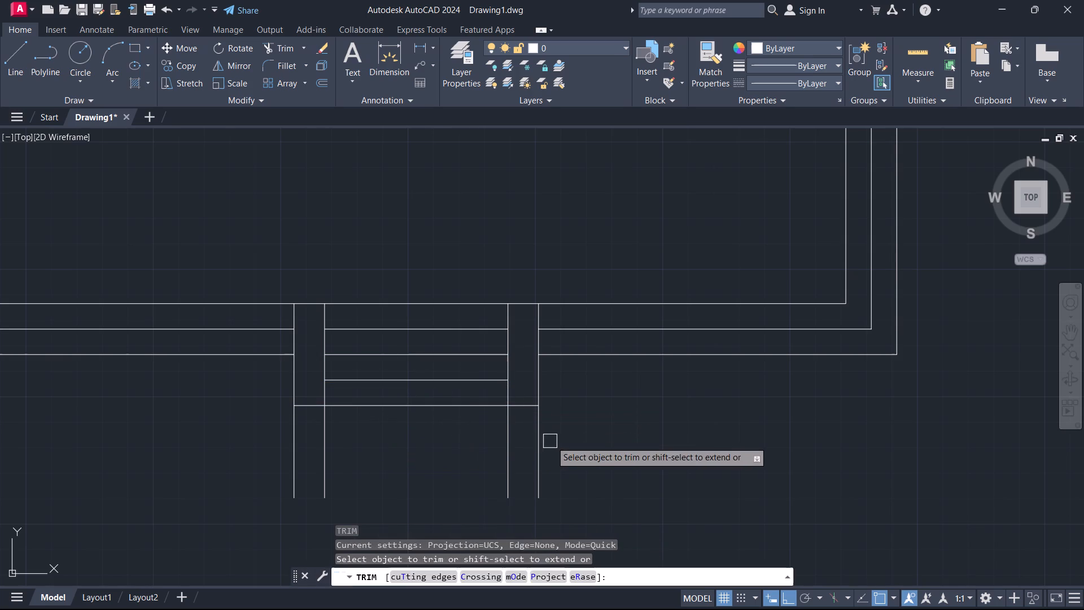
left_click(552, 441)
left_click(203, 454)
key("Escape")
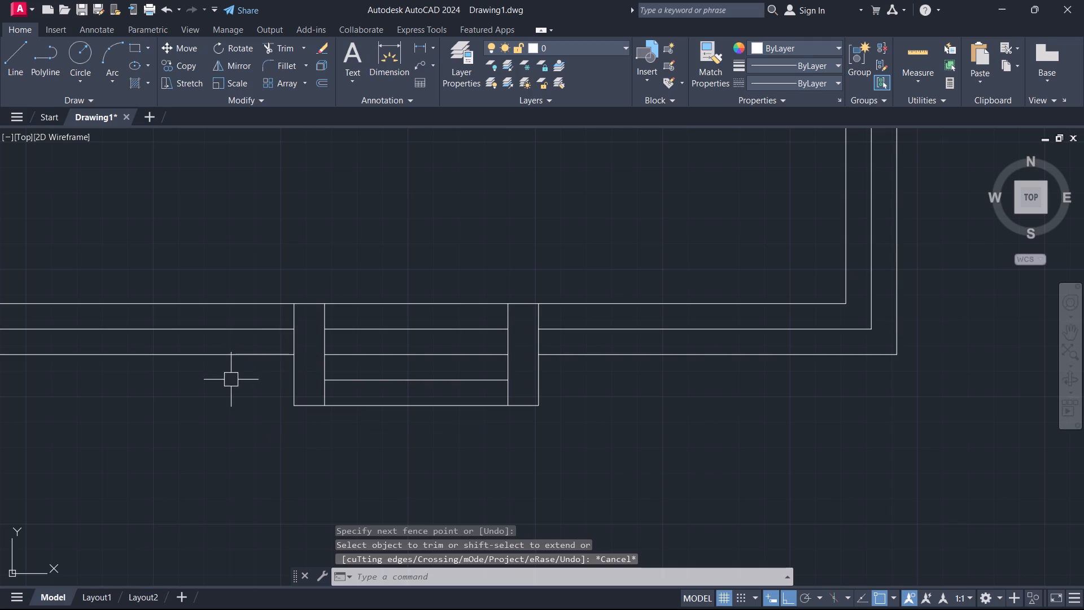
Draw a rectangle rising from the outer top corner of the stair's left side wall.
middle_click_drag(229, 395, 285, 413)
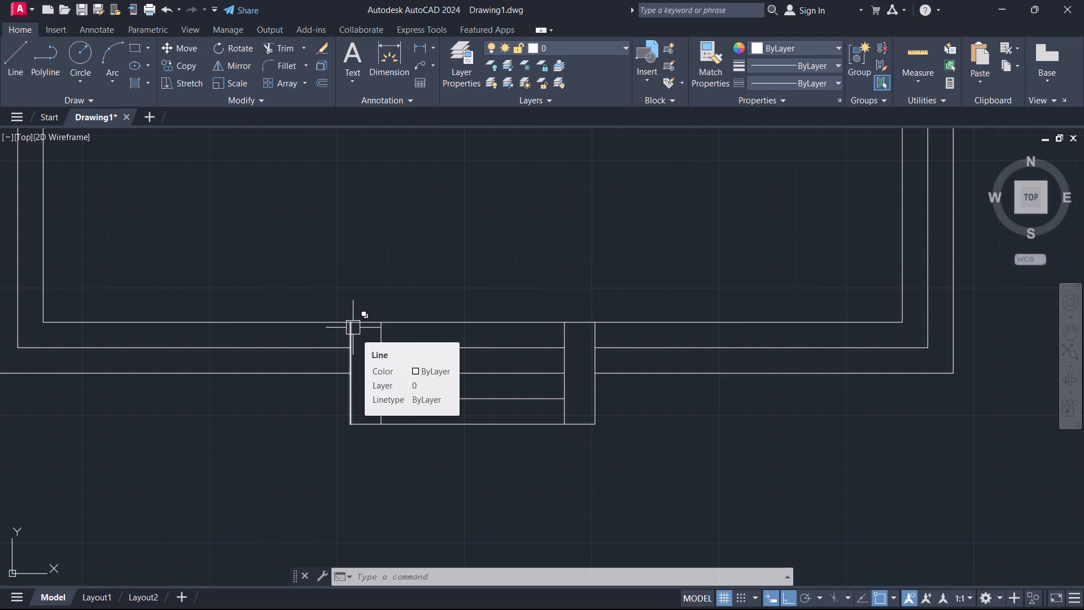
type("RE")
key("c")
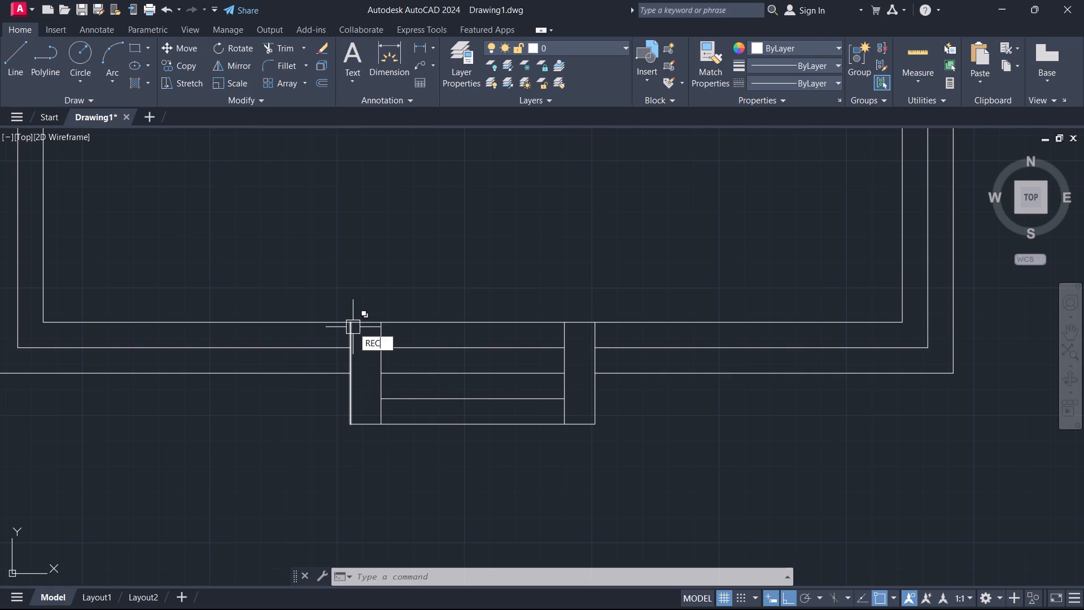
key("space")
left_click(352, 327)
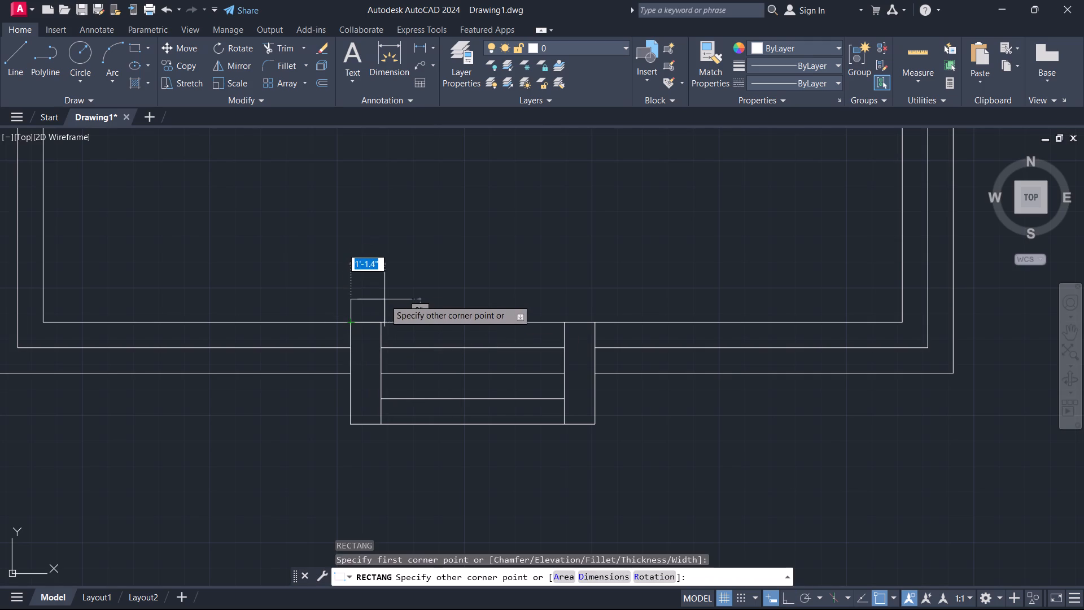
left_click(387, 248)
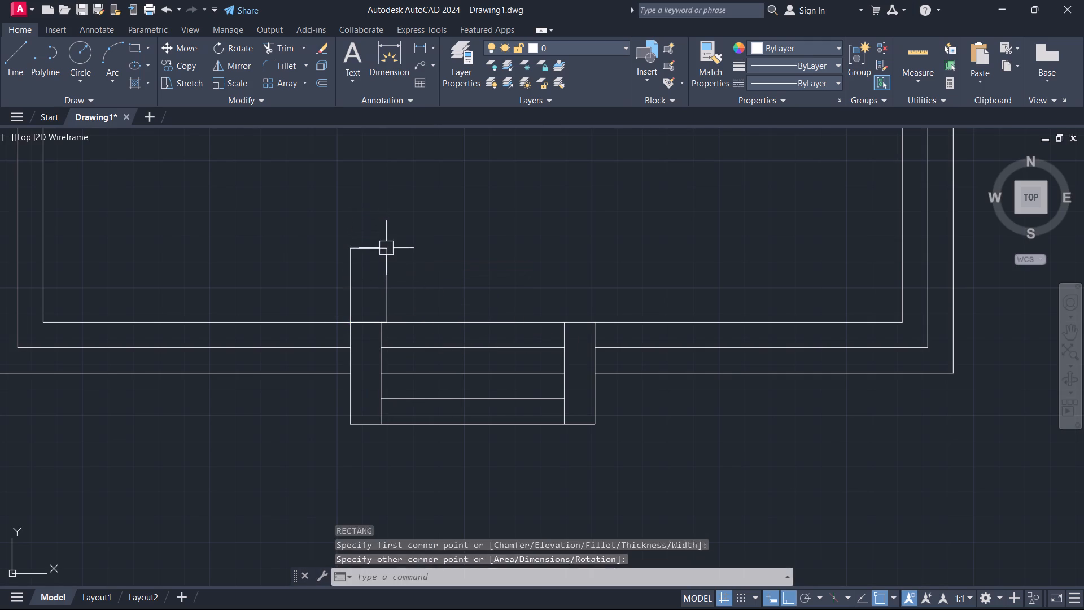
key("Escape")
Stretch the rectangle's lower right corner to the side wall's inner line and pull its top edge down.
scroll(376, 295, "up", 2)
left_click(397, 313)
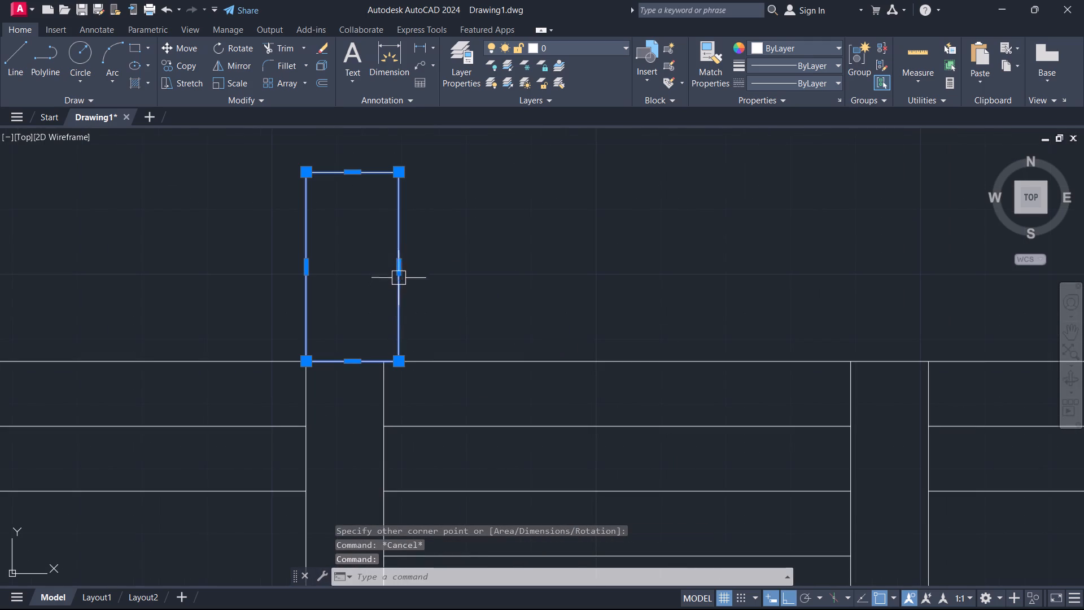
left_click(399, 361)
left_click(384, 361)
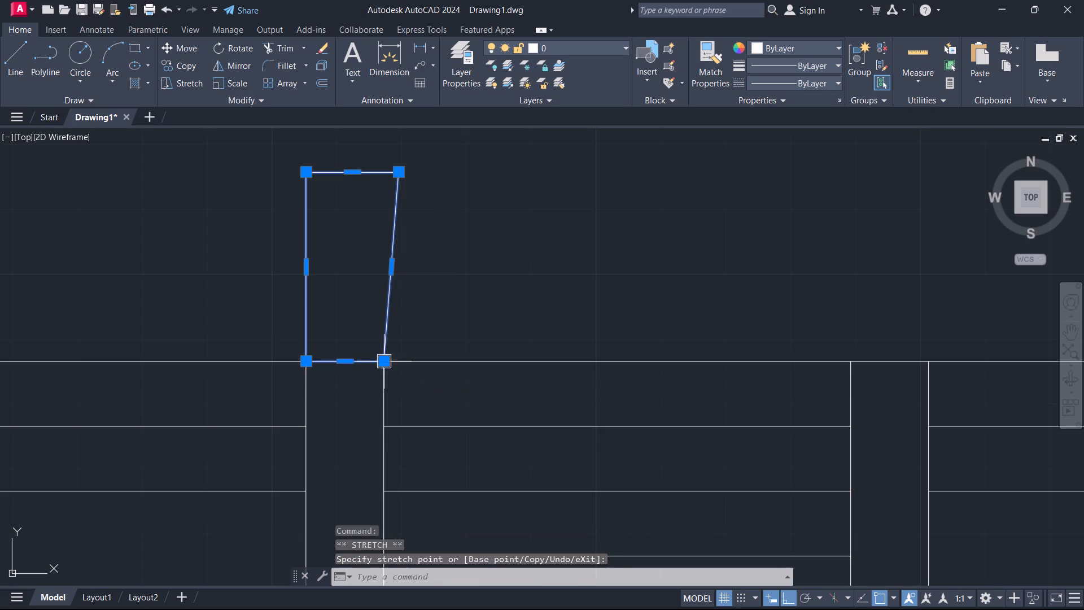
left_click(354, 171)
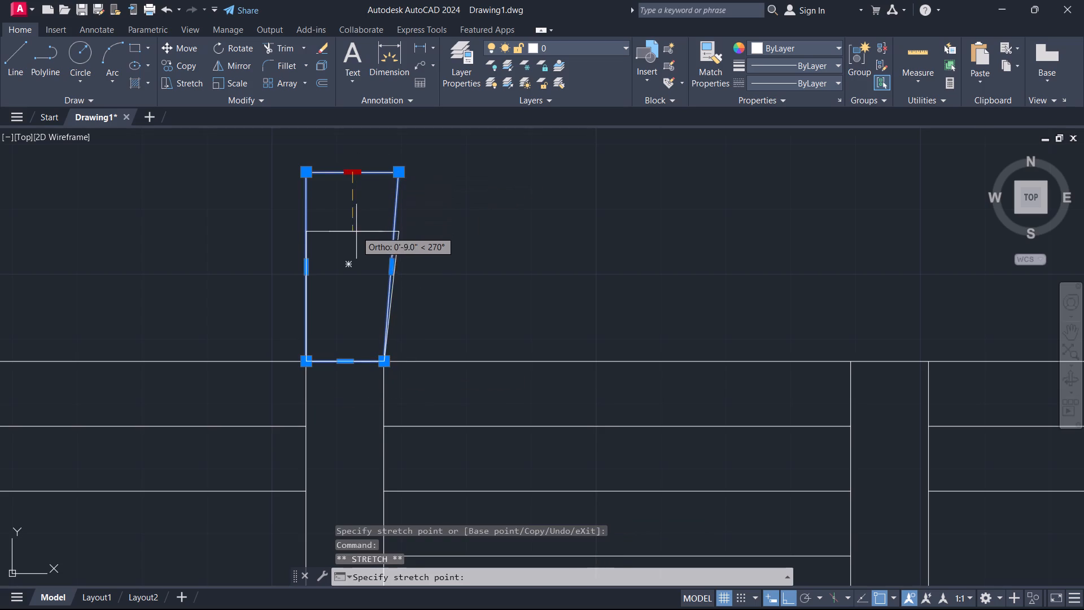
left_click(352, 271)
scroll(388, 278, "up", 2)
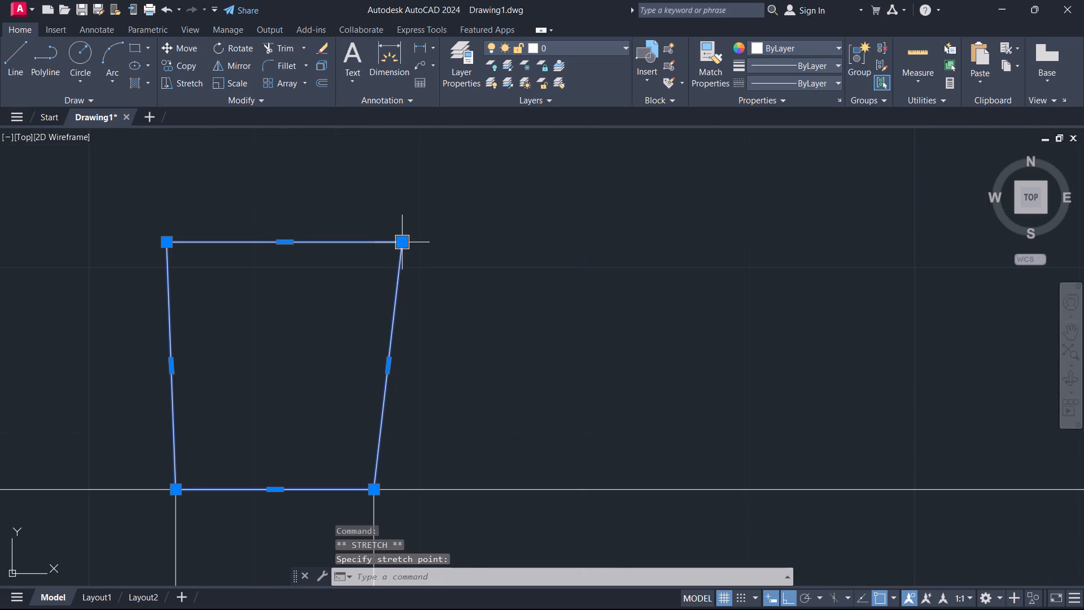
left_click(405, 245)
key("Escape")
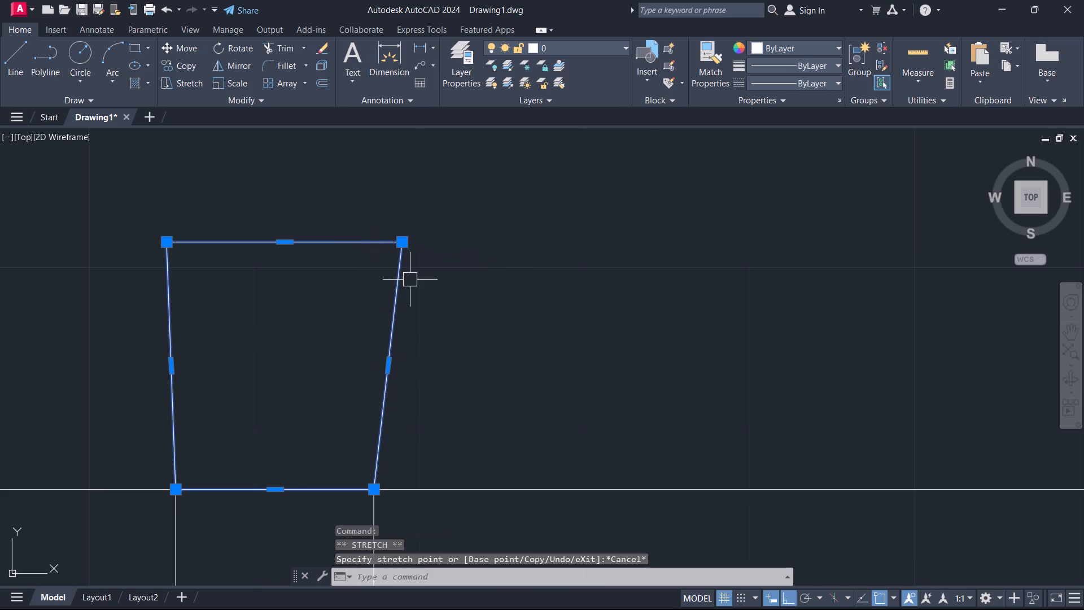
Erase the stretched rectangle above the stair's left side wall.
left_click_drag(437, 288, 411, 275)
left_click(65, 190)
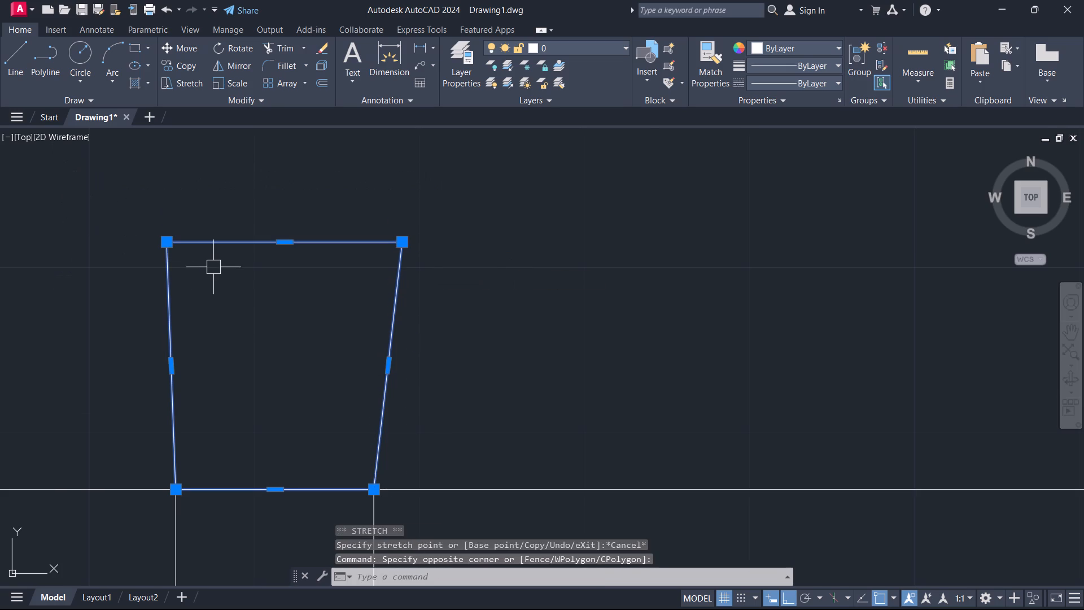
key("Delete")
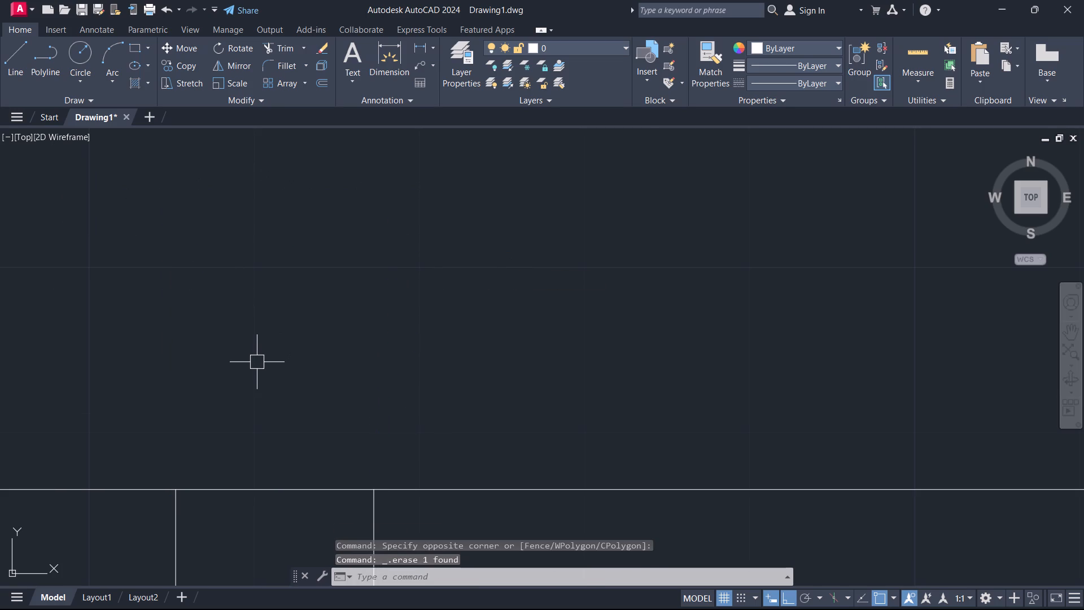
Draw a 1' by 1' square pillar outline with three lines on top of the stair's left side wall.
type("L")
key("space")
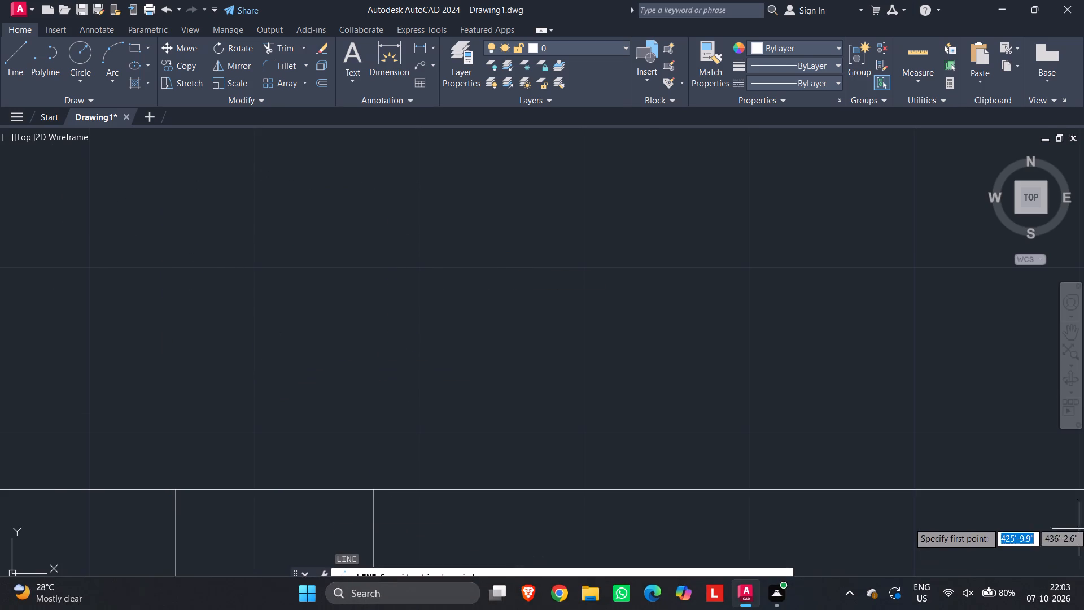
left_click(378, 486)
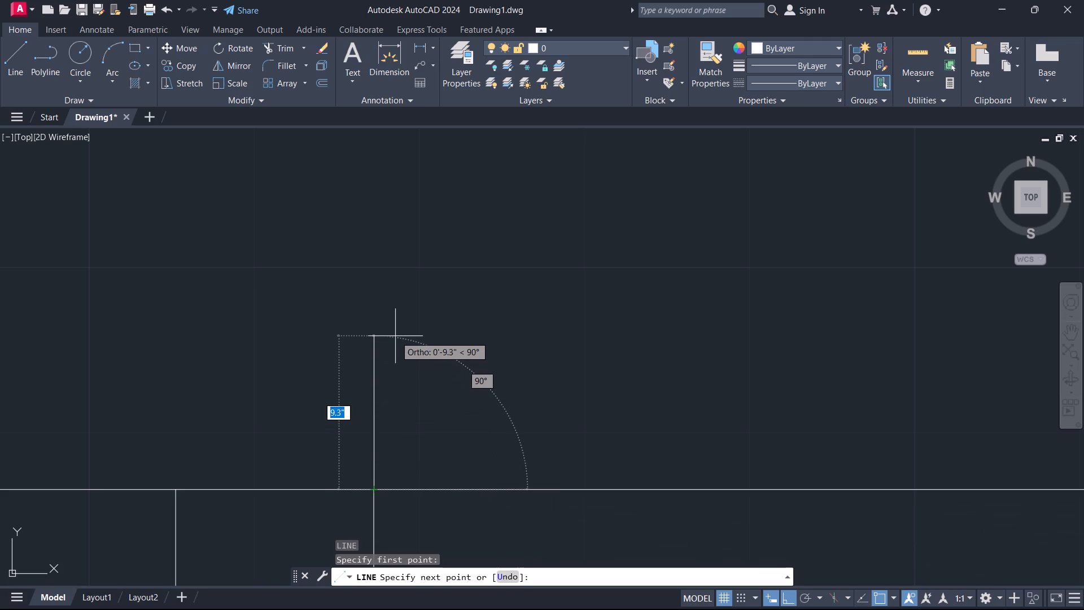
type("1'")
key("Return")
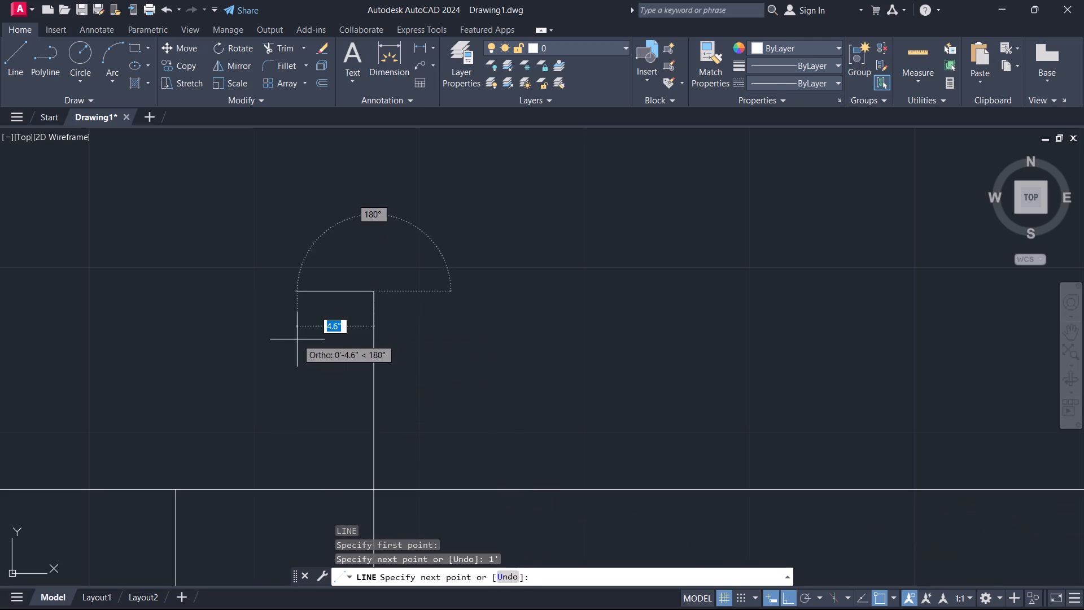
scroll(297, 341, "down", 1)
scroll(600, 317, "down", 2)
scroll(357, 317, "down", 2)
scroll(354, 294, "up", 2)
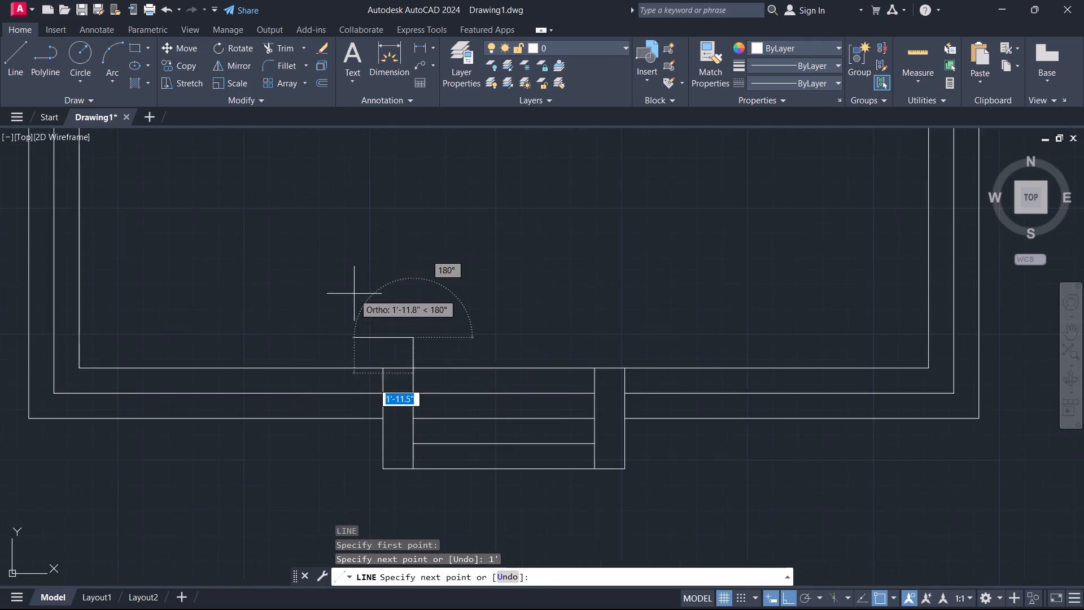
type("1'")
key("Return")
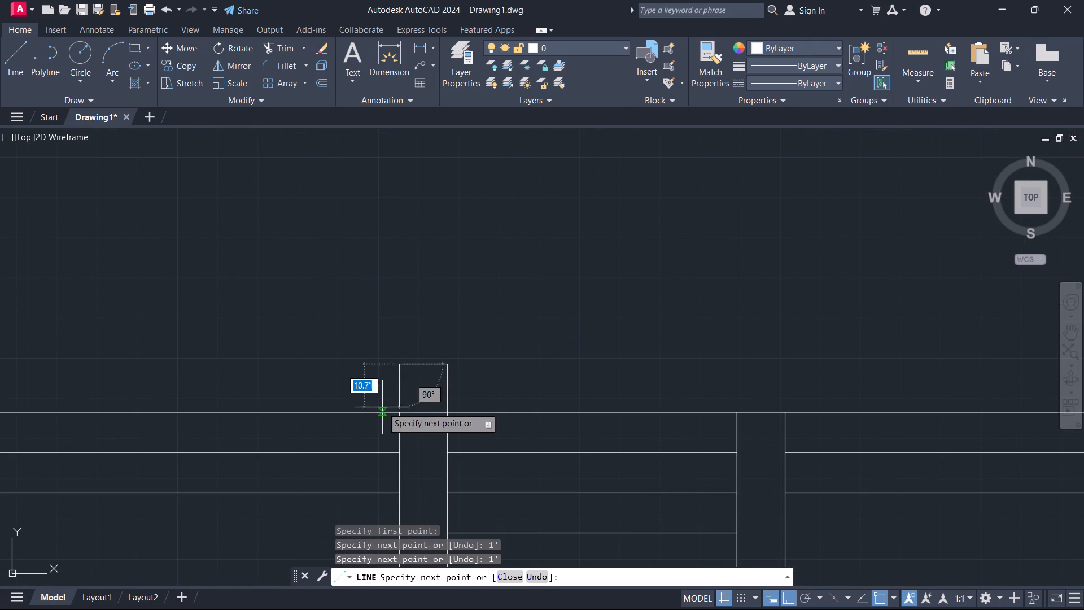
left_click(398, 413)
key("grave")
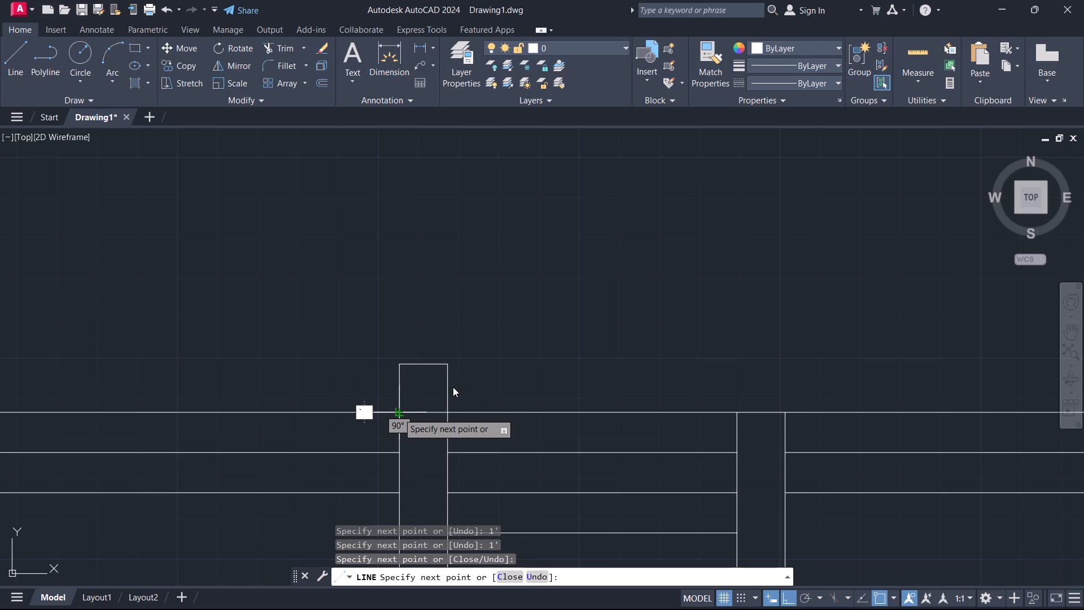
key("Escape")
key("Escape")
Copy the pillar outline from its lower left corner to the lower left inner corner of the front projection.
left_click_drag(467, 387, 460, 380)
left_click(371, 340)
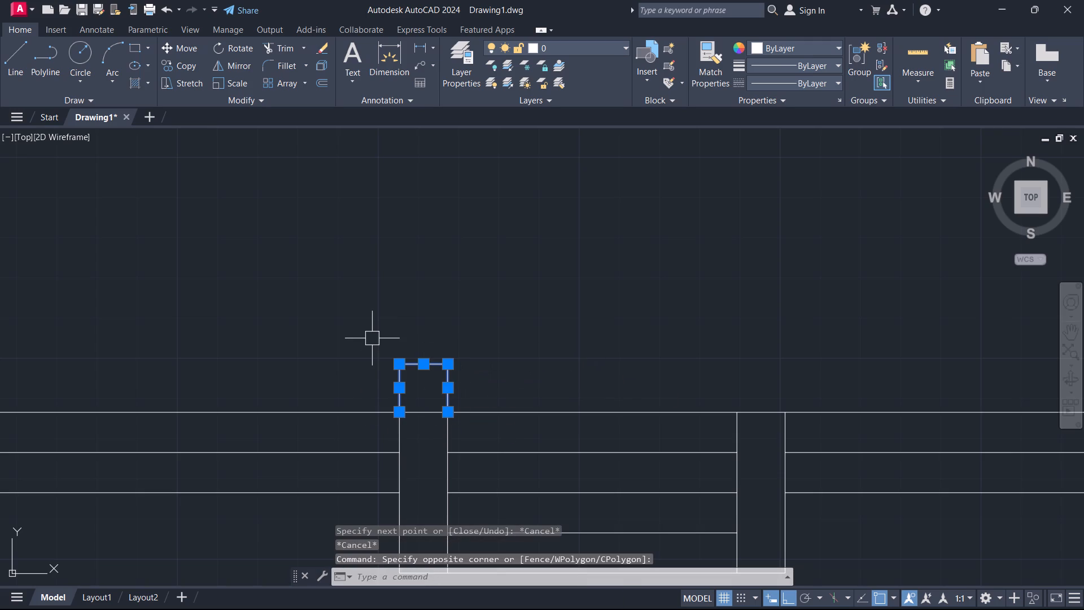
key("c")
key("o")
key("space")
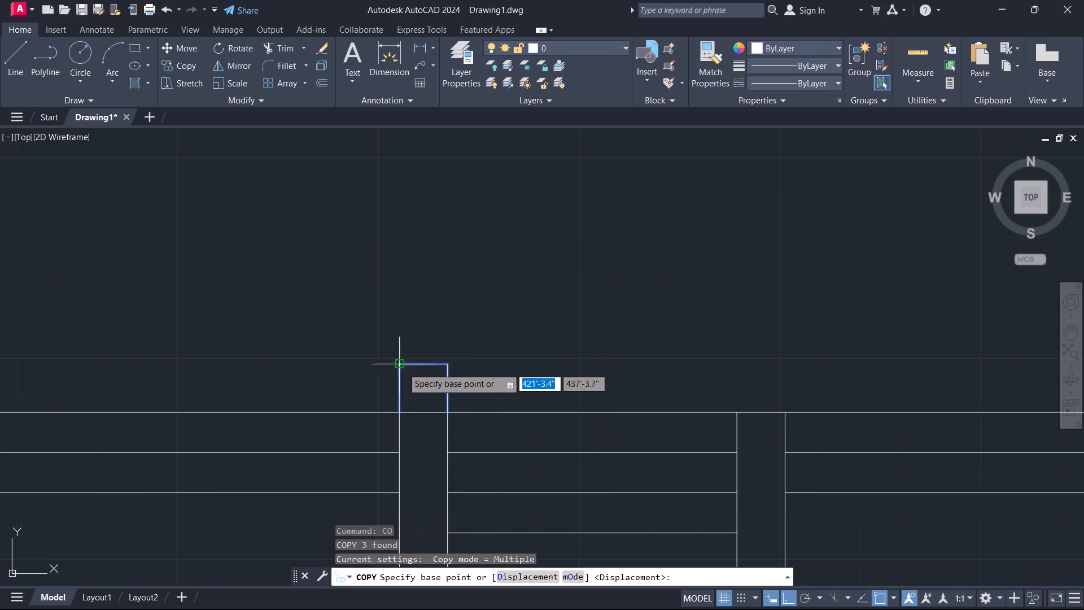
left_click(397, 415)
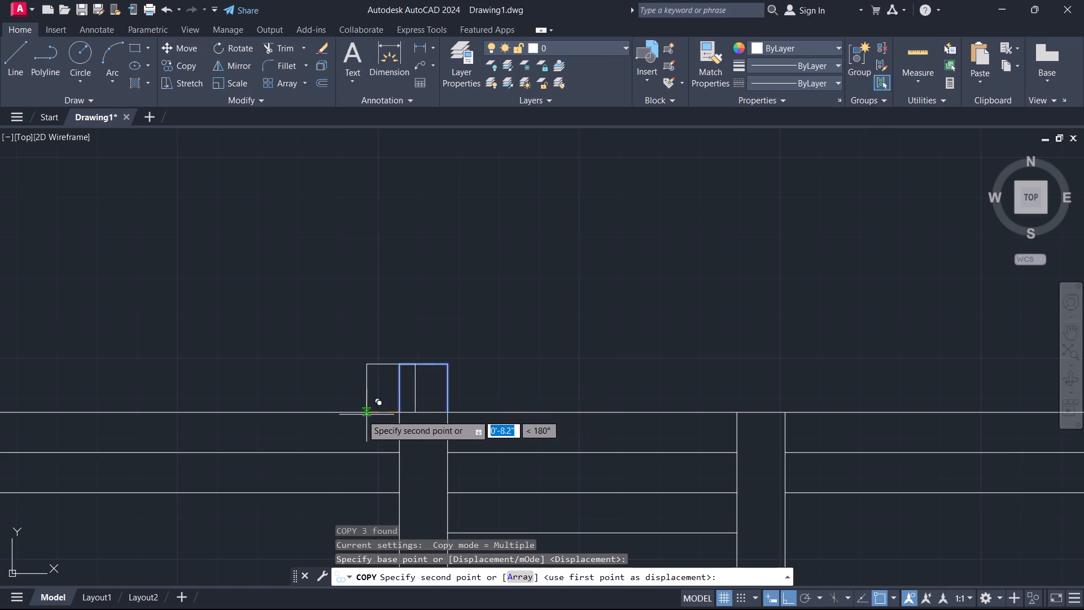
scroll(304, 377, "down", 3)
middle_click_drag(301, 376, 602, 400)
scroll(504, 401, "up", 3)
left_click(515, 420)
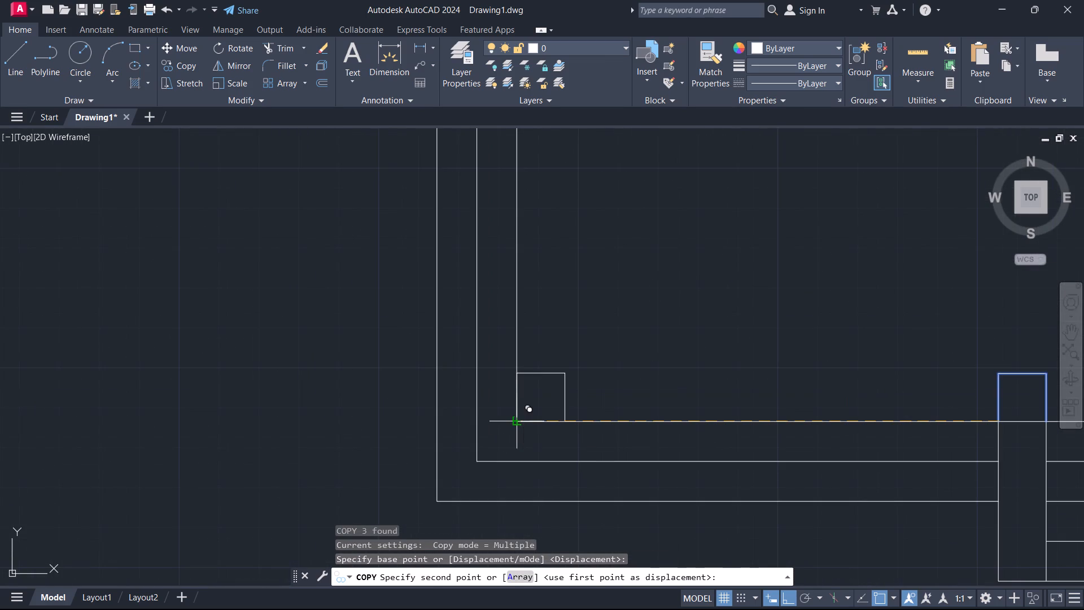
scroll(729, 378, "down", 1)
key("Escape")
Copy the left stair pillar outline 7' across onto the top of the stair's right side wall.
scroll(794, 406, "up", 1)
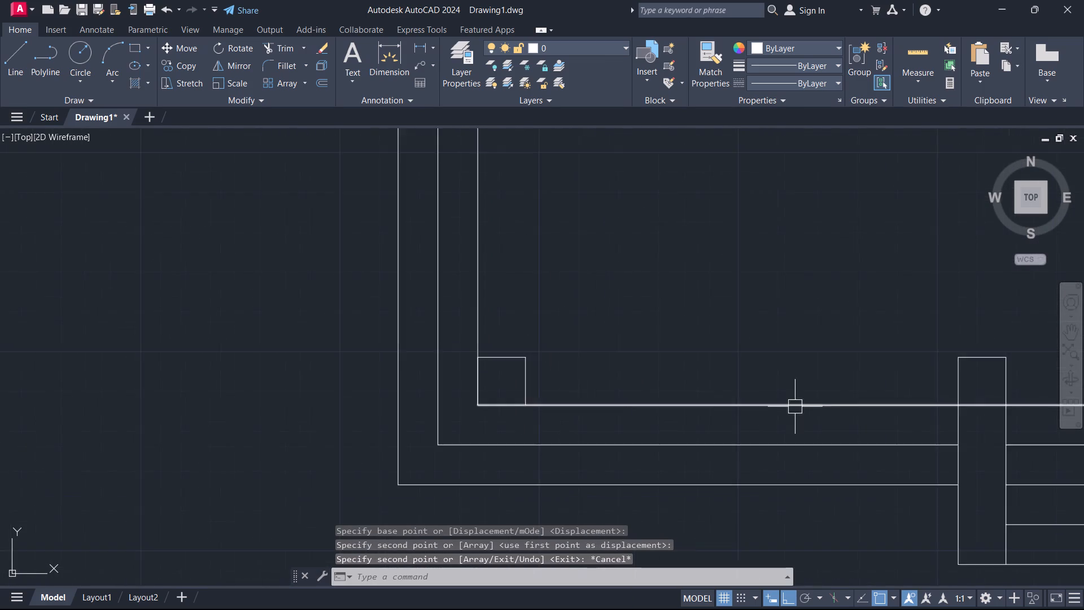
middle_click_drag(795, 407, 487, 387)
scroll(795, 407, "down", 1)
scroll(595, 369, "up", 2)
left_click_drag(679, 378, 659, 372)
left_click(480, 316)
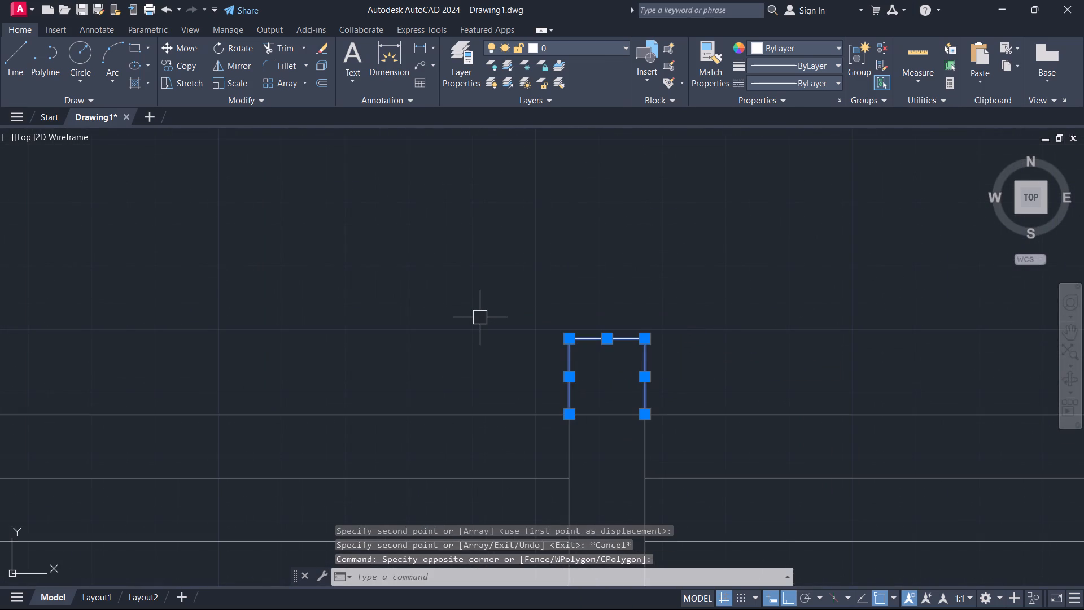
key("c")
key("o")
key("space")
left_click(563, 413)
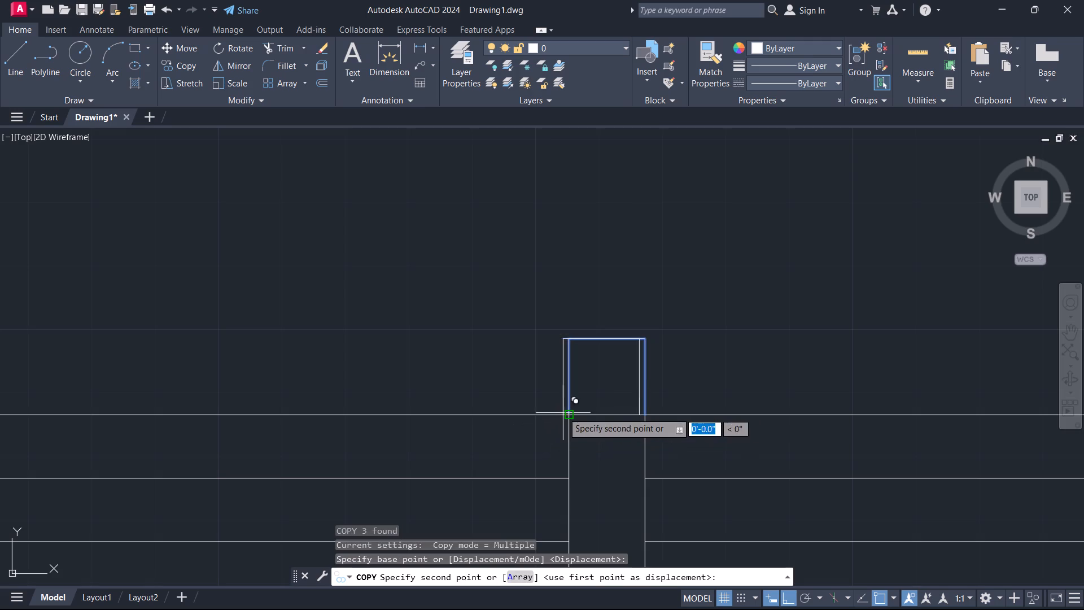
middle_click_drag(716, 399, 231, 315)
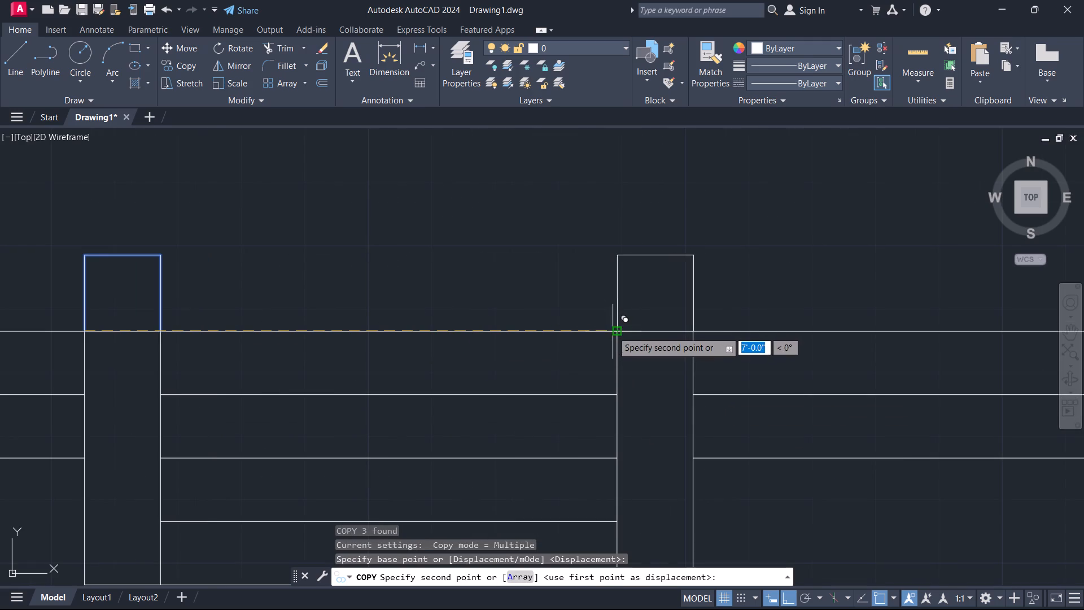
left_click(613, 332)
key("Escape")
Copy the right stair pillar outline from its lower right corner to the projection's lower right inner corner.
left_click(706, 294)
left_click(545, 209)
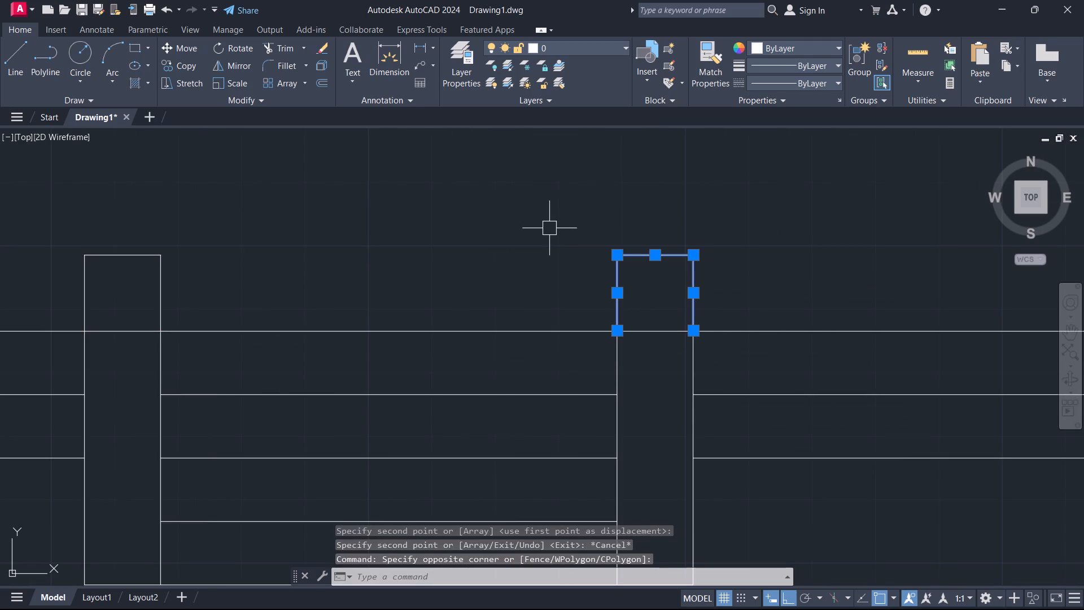
key("c")
key("o")
key("space")
left_click(689, 333)
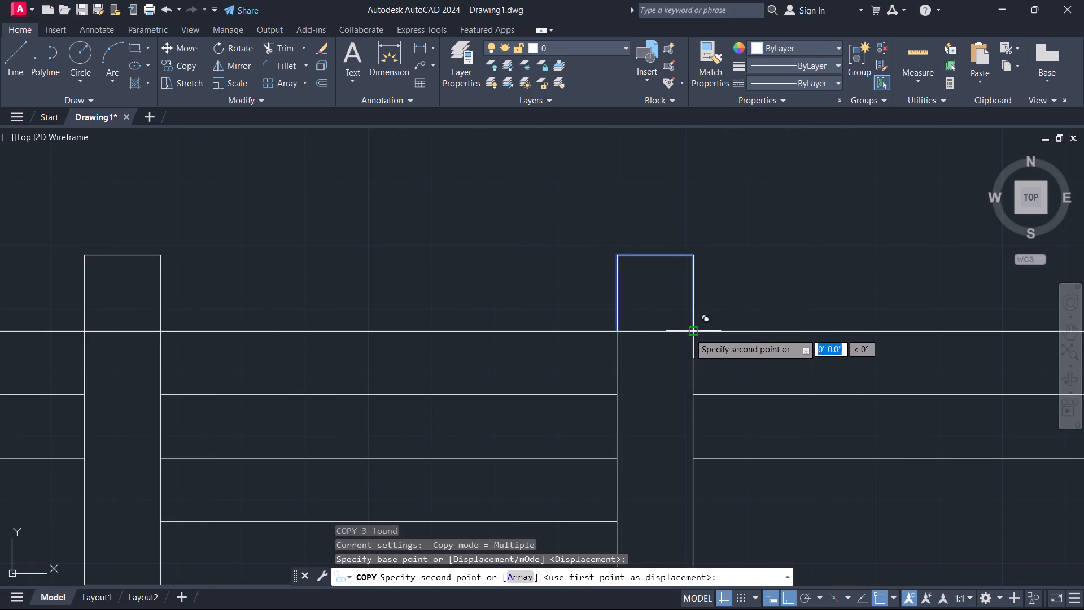
scroll(745, 312, "down", 1)
middle_click_drag(745, 312, 161, 298)
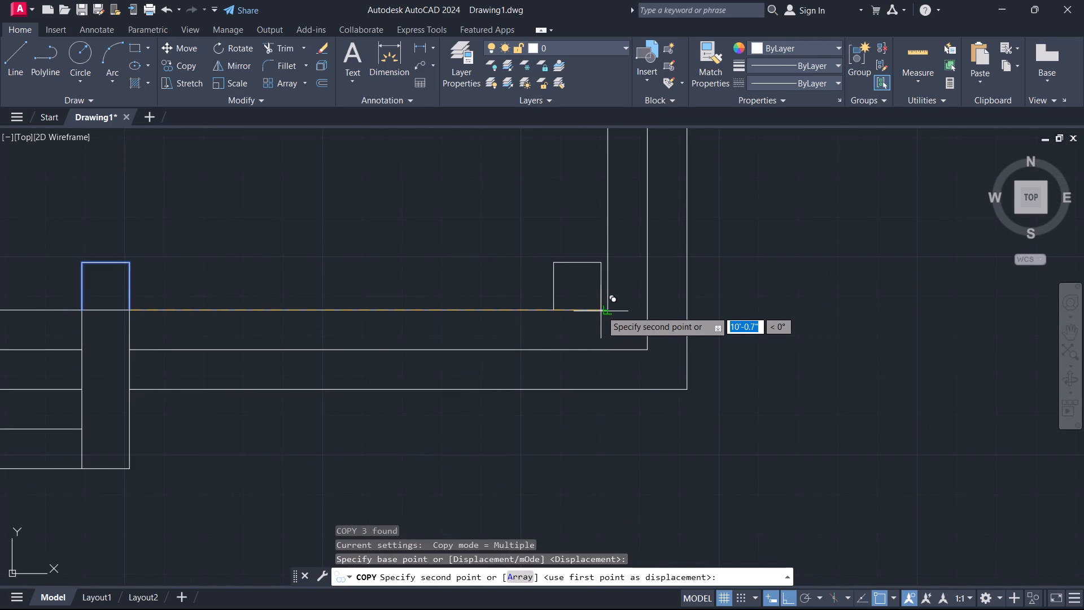
left_click(606, 307)
key("Escape")
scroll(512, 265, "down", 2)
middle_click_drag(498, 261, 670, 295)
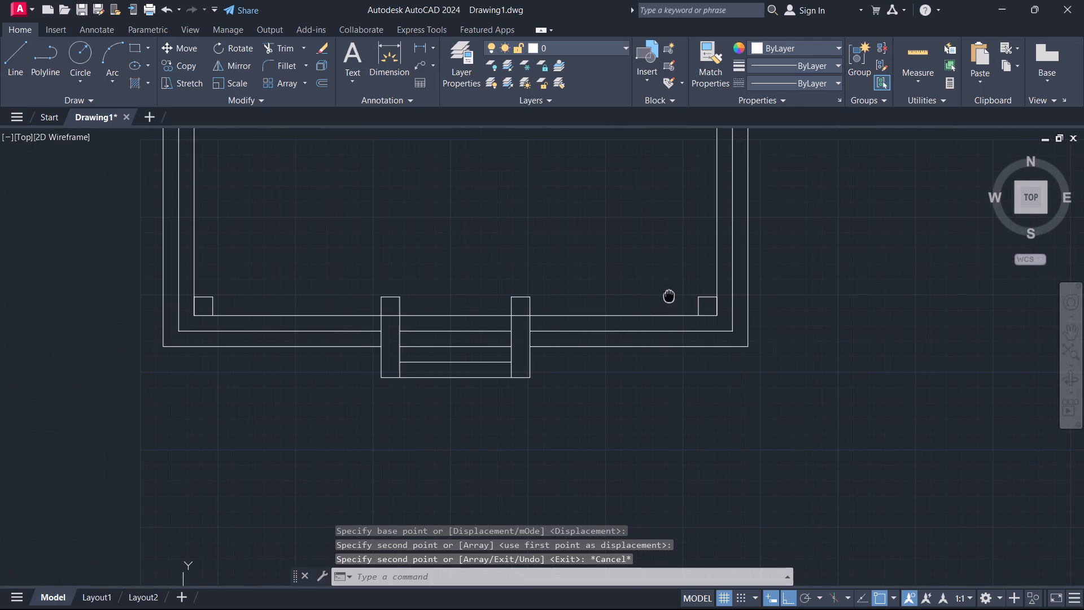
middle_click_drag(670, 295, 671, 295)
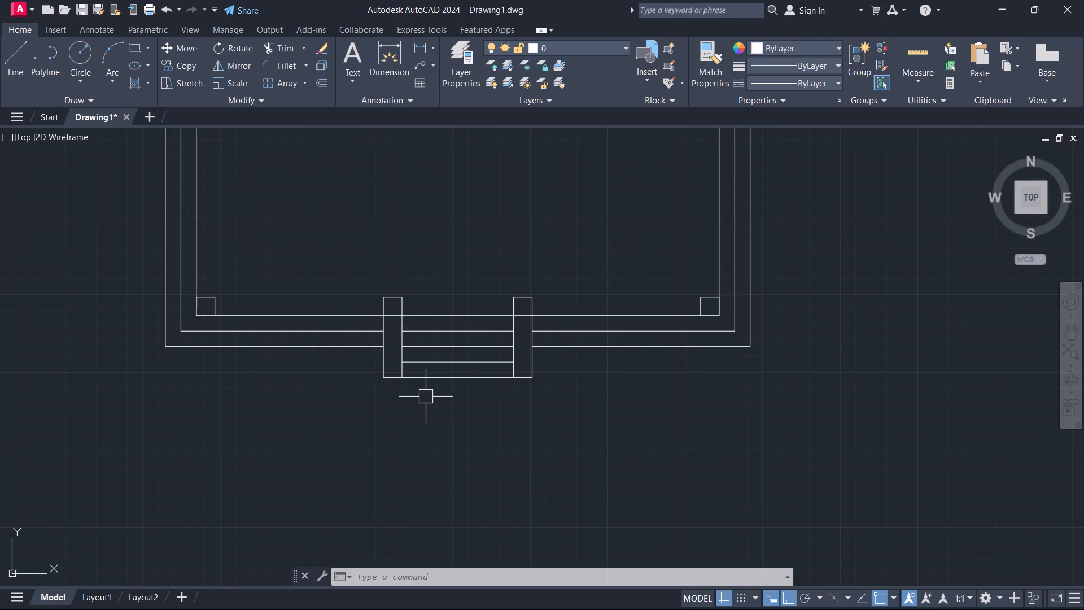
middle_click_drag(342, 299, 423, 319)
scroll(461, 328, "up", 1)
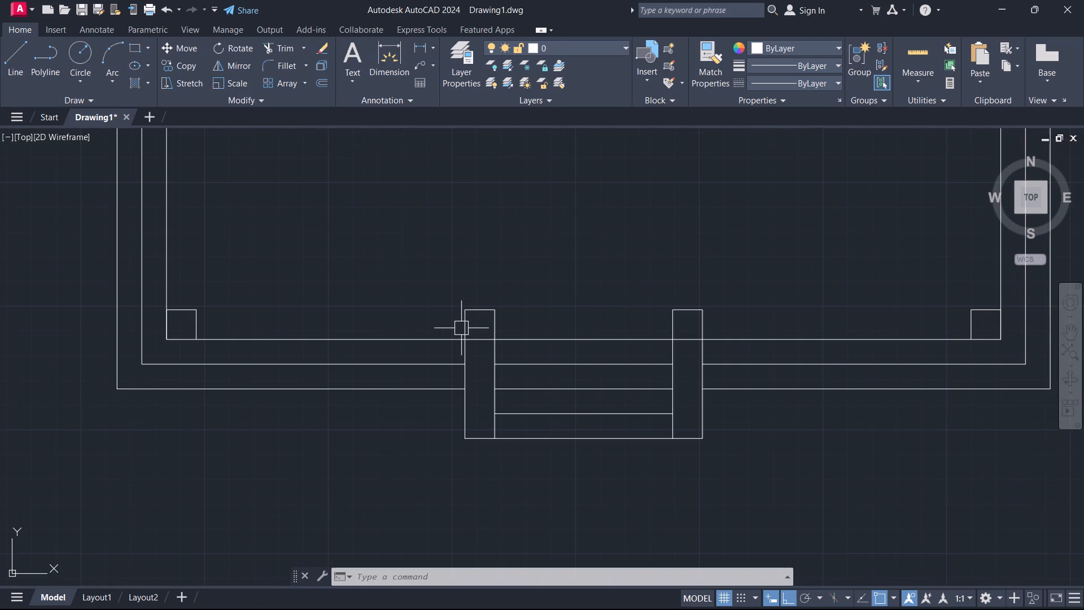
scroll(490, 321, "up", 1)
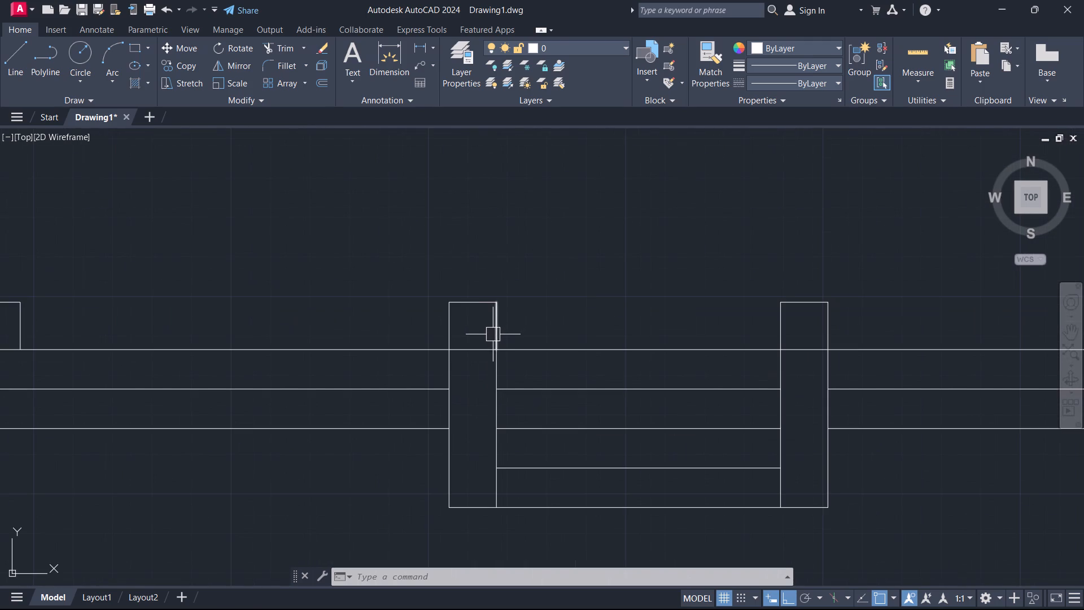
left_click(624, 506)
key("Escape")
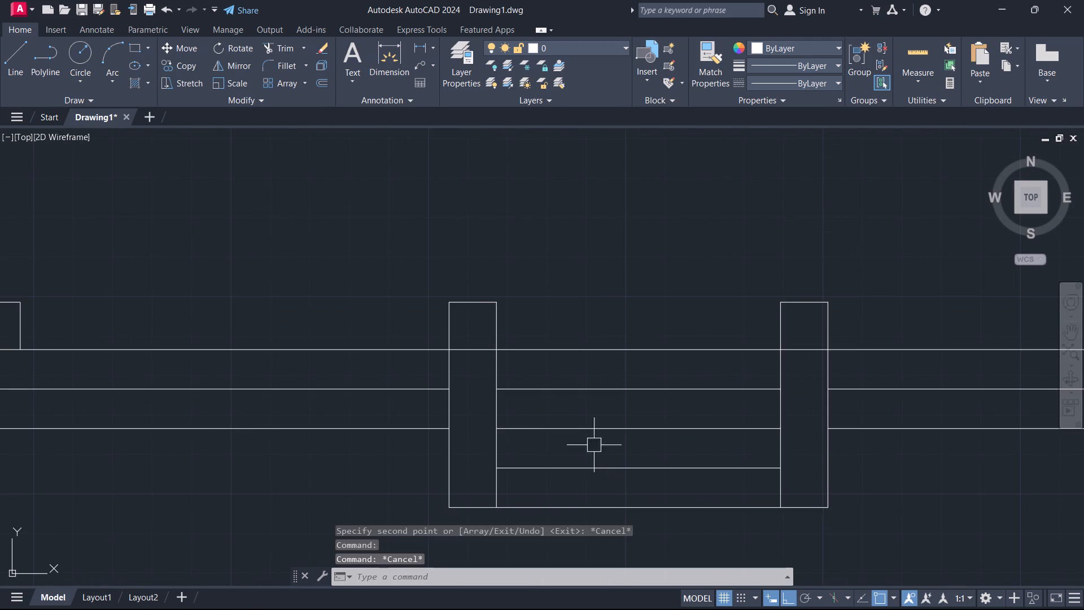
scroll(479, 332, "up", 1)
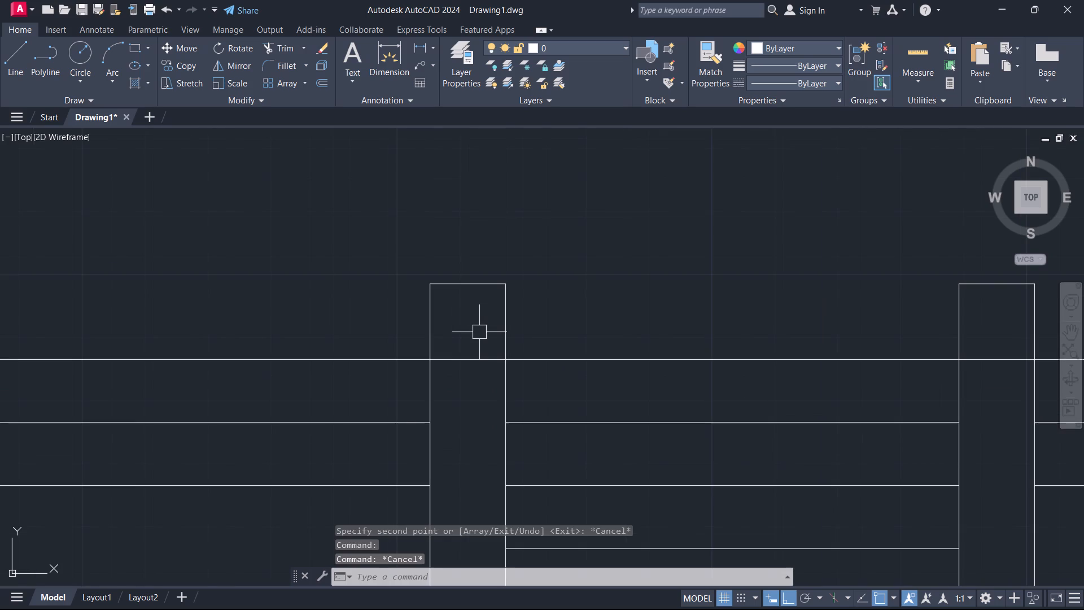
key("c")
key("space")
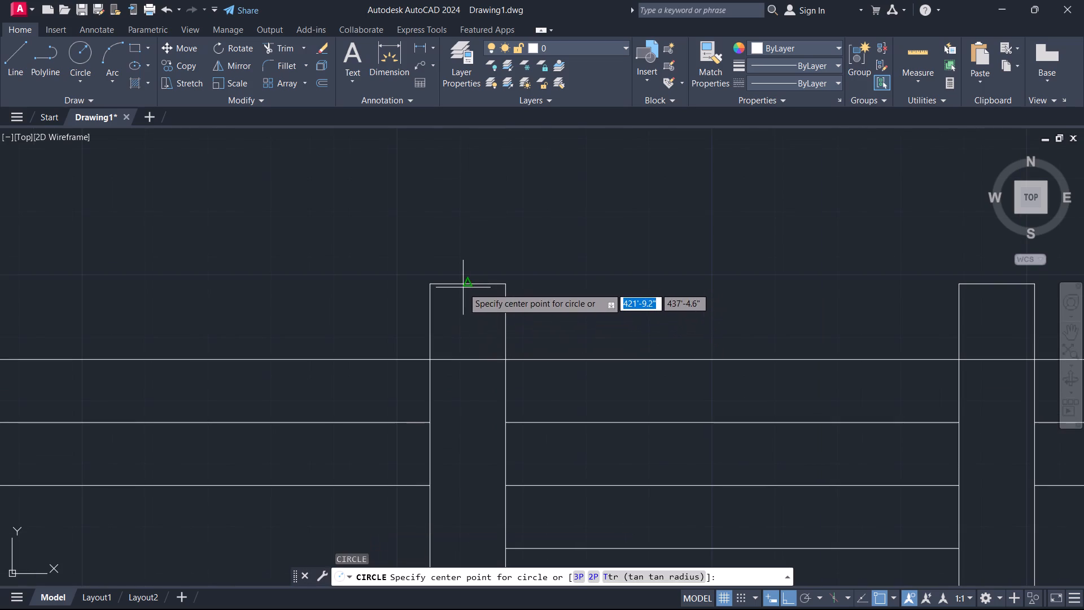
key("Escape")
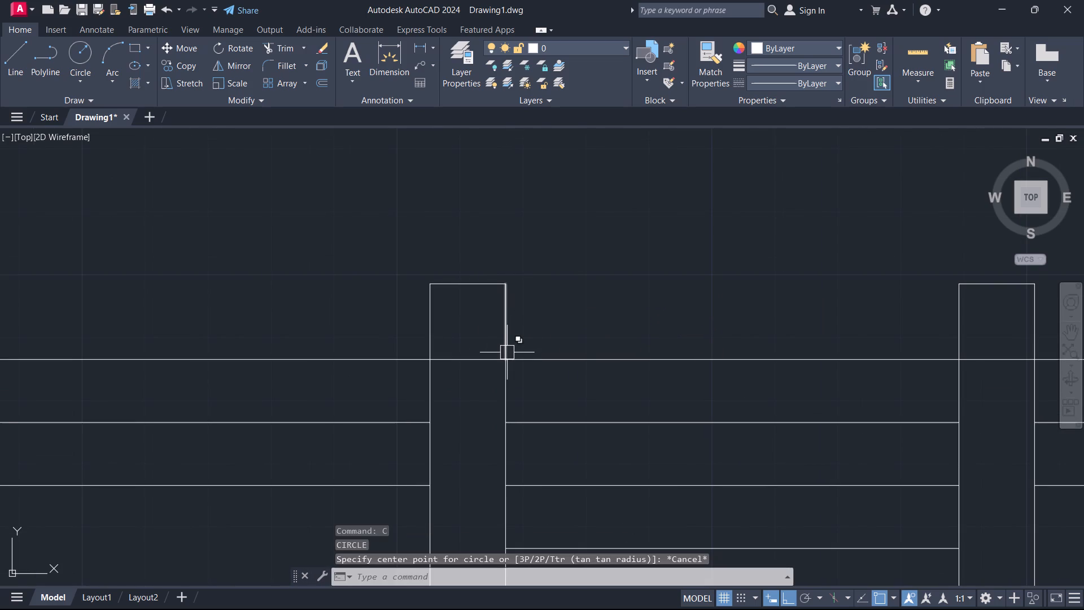
Draw two crossing diagonal lines between opposite corners of the left stair pillar's square.
type("L")
key("space")
left_click(504, 356)
left_click(433, 286)
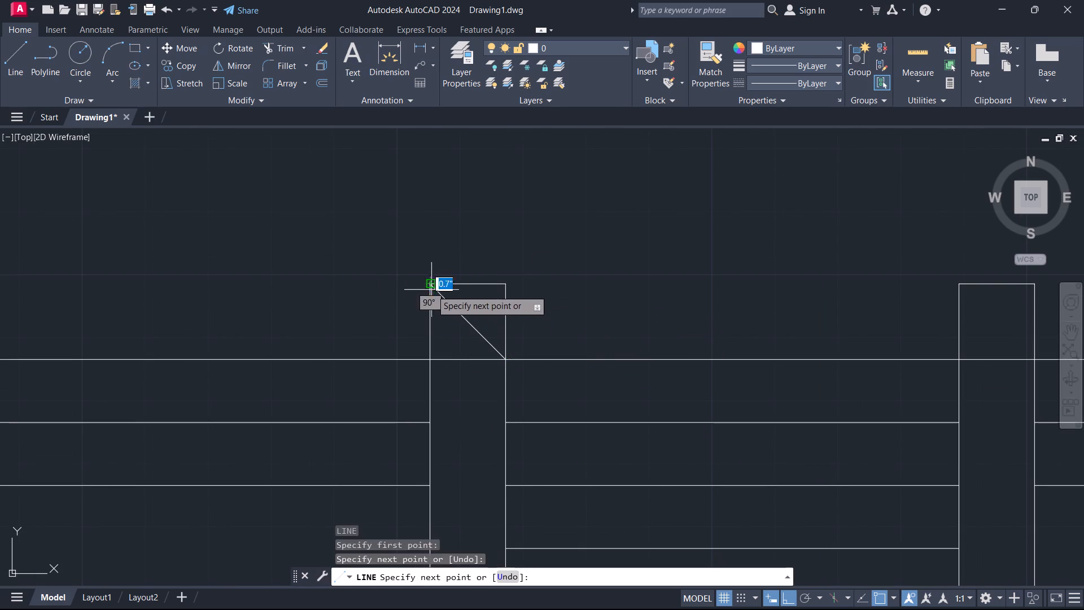
key("Escape")
key("space")
left_click(430, 356)
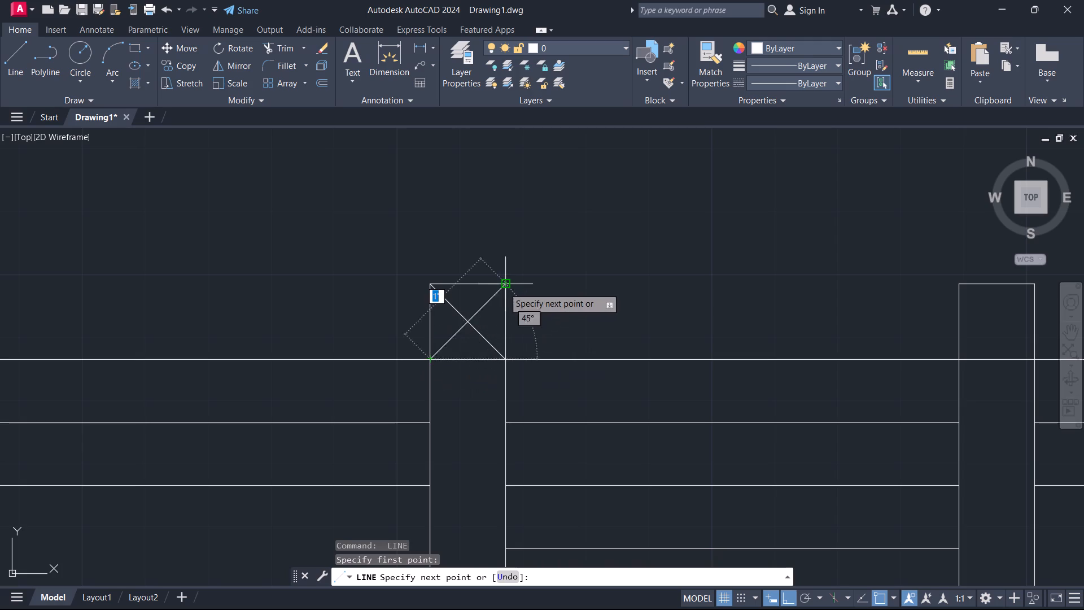
left_click(504, 287)
key("Escape")
Draw a circle centred on the crossing of the diagonals, kept inside the left stair pillar's square.
key("c")
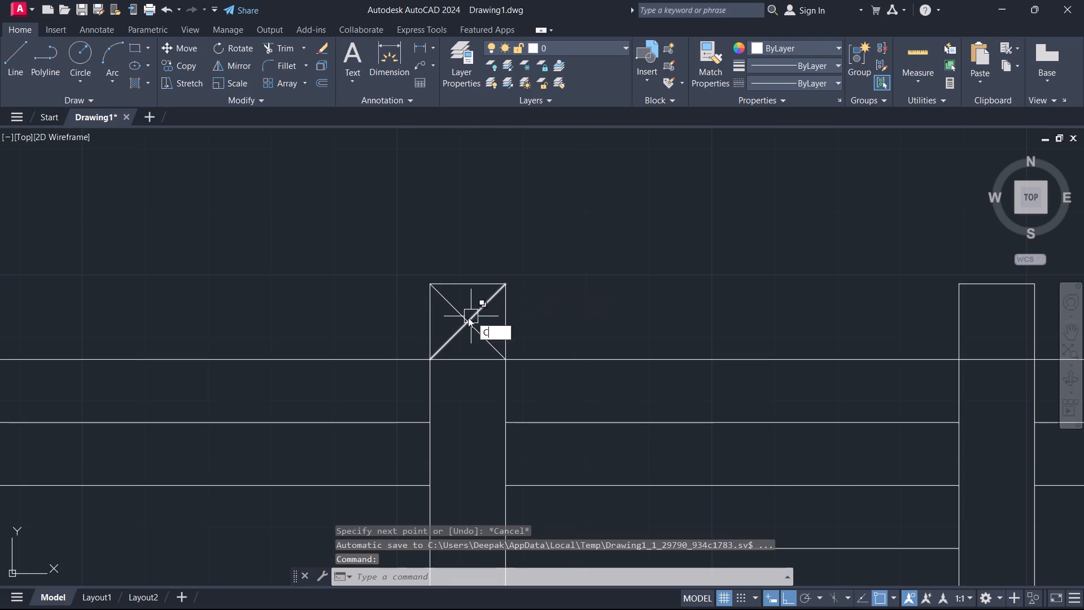
key("space")
left_click(464, 320)
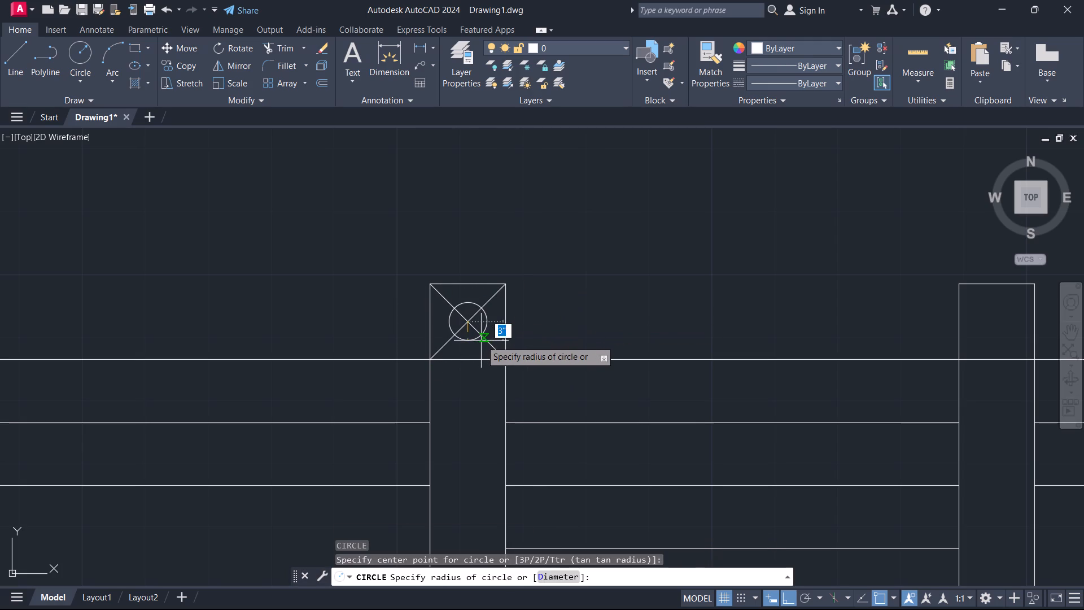
left_click(483, 342)
key("Escape")
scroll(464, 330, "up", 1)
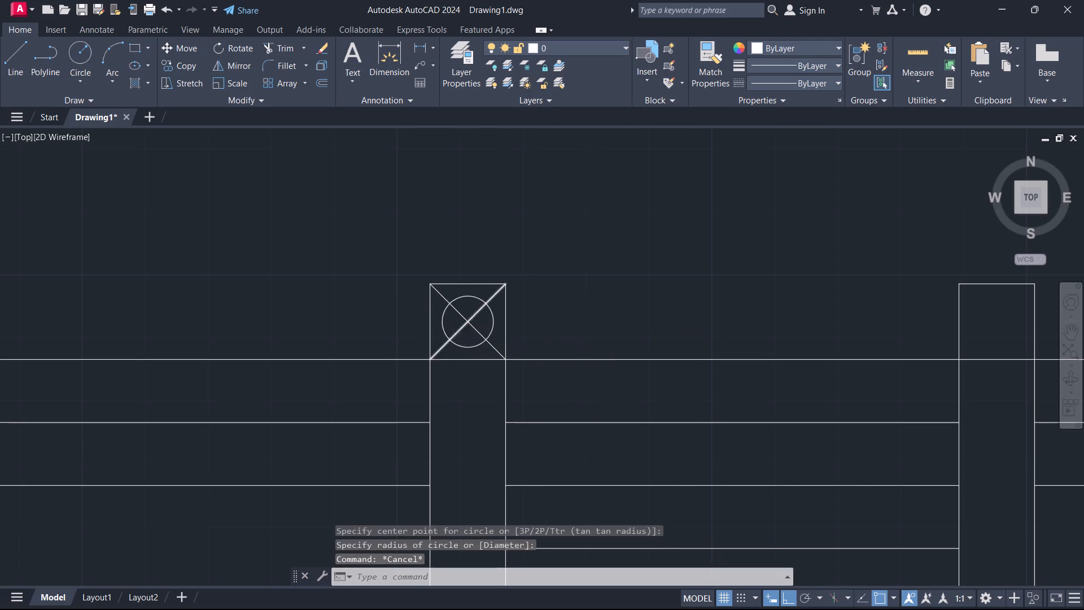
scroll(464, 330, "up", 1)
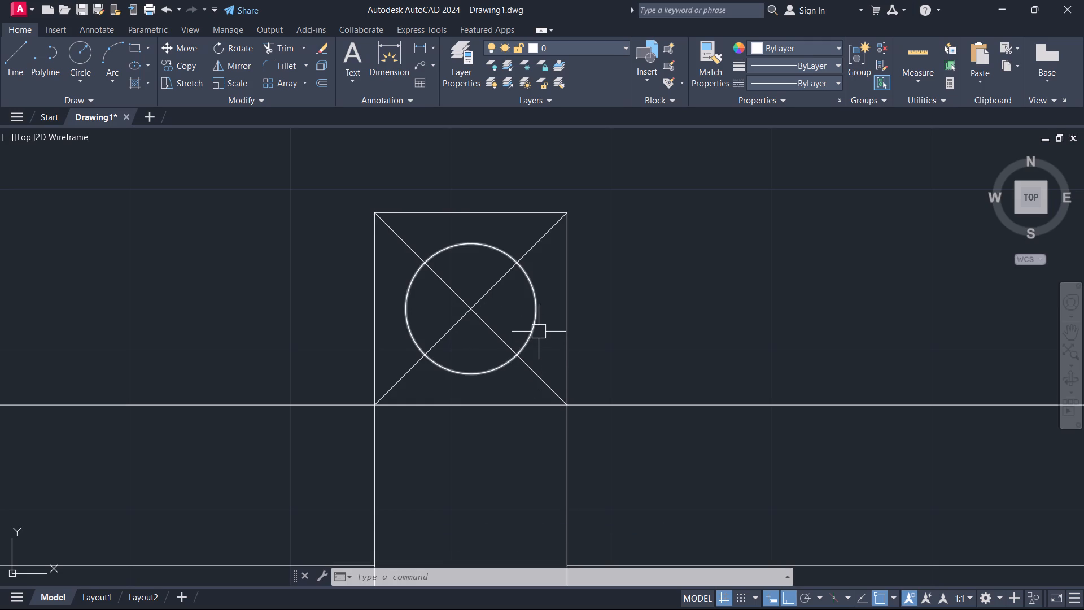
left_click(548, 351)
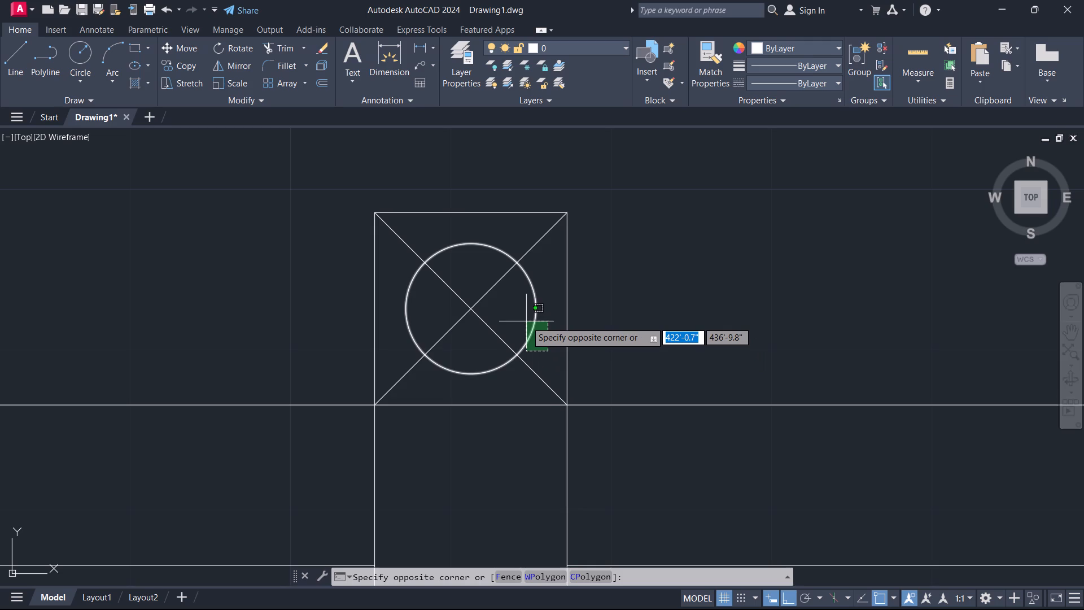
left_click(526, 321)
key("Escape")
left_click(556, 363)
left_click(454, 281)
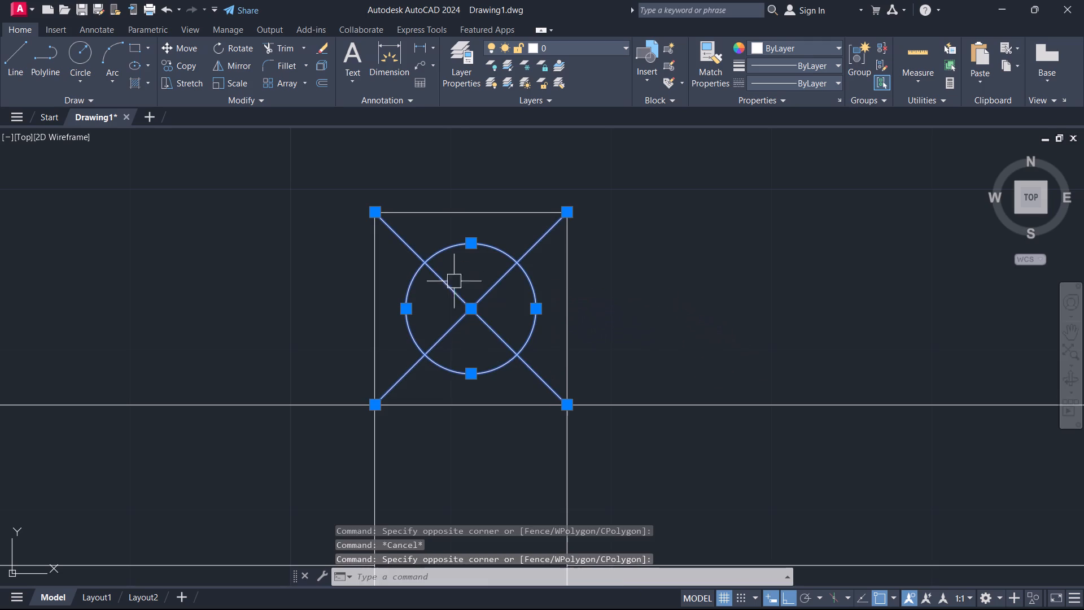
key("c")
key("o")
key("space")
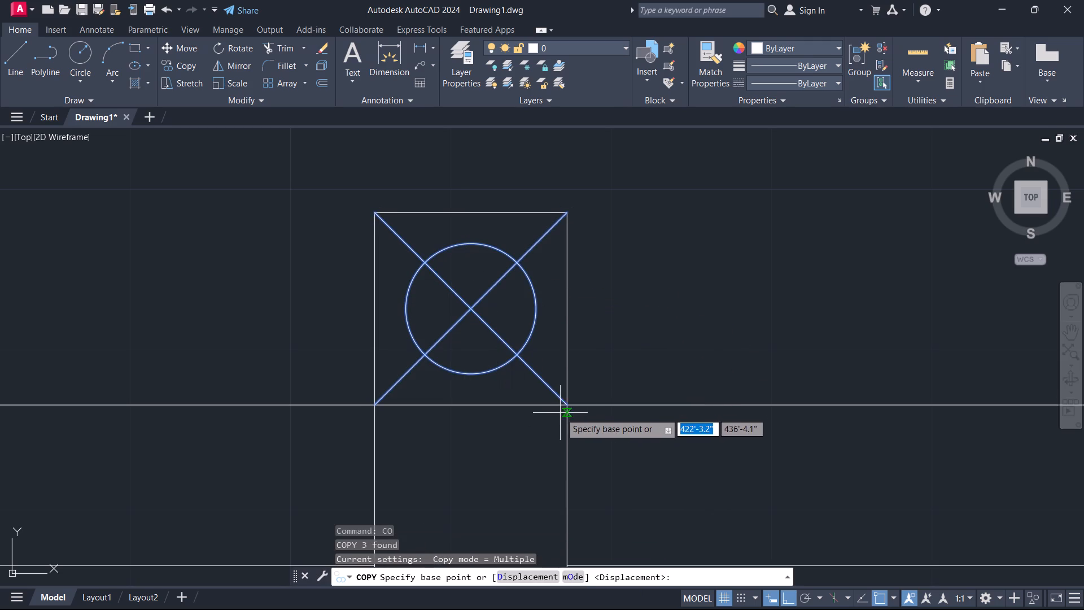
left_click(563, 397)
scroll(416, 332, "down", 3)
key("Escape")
Copy the pillar's diagonals and circle from its lower right corner into the pillar outline at the projection's lower left inner corner.
scroll(417, 352, "up", 3)
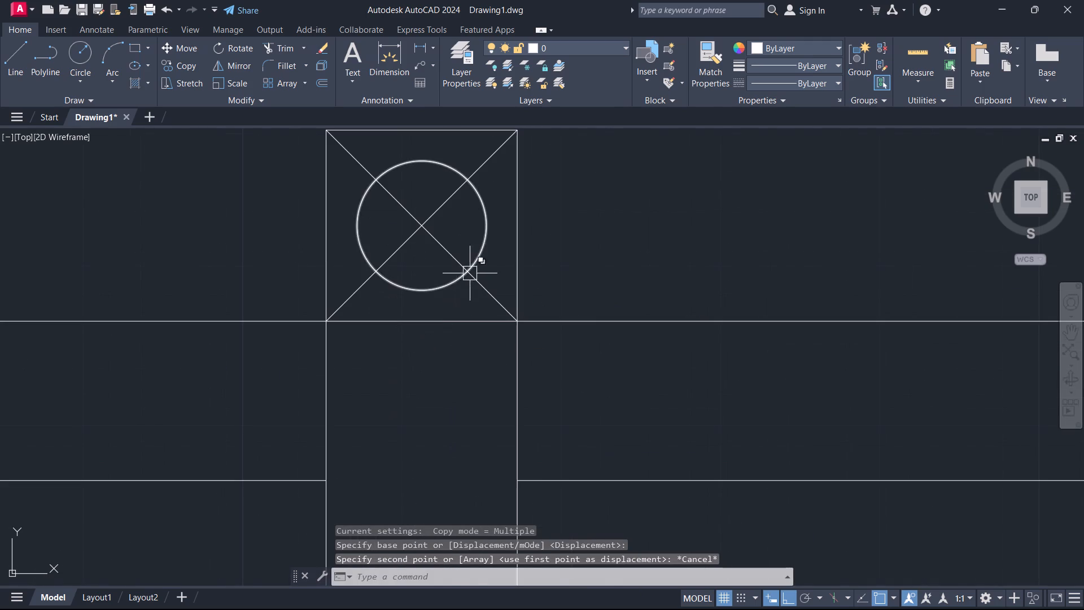
left_click_drag(495, 276, 493, 269)
left_click(400, 192)
key("c")
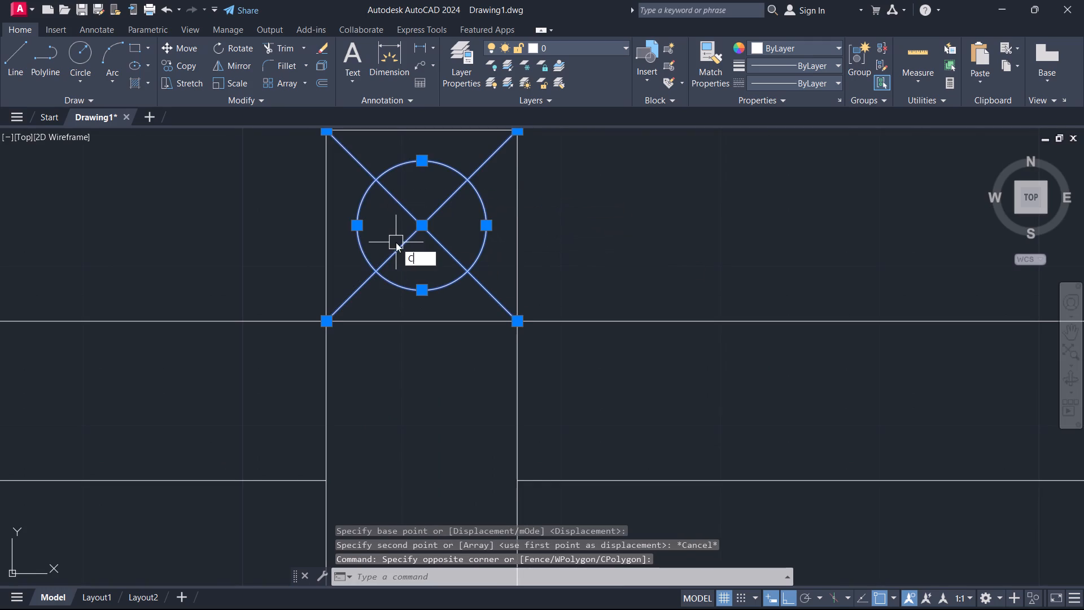
key("o")
key("space")
left_click(514, 320)
scroll(353, 291, "down", 3)
middle_click_drag(339, 286, 851, 310)
scroll(377, 306, "up", 2)
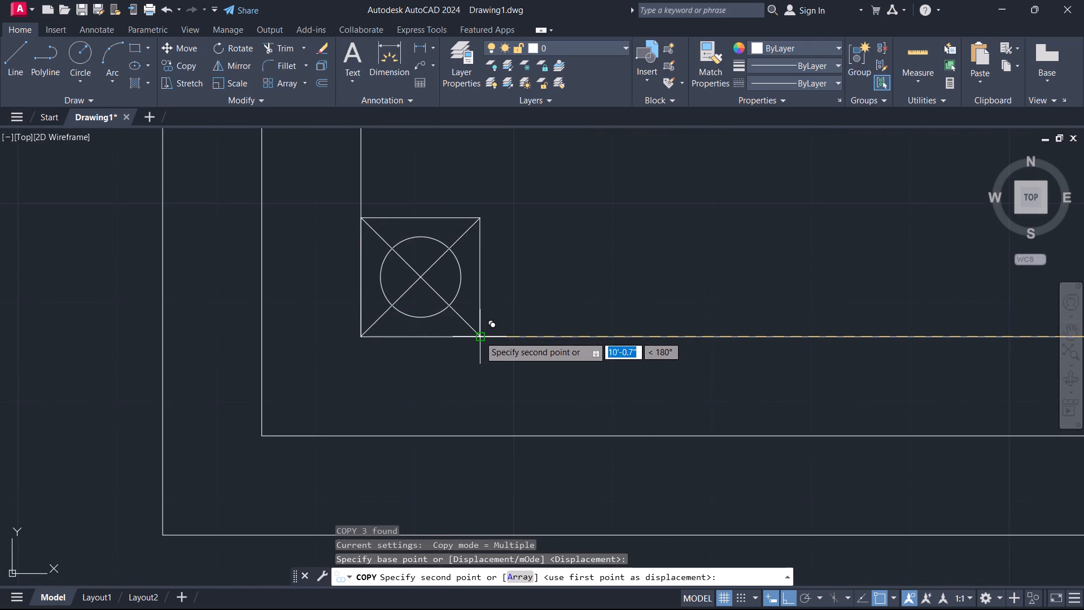
left_click(479, 338)
Place further copies of the diagonals and circle in the right stair pillar and the projection's lower right corner pillar.
scroll(575, 304, "down", 2)
middle_click_drag(571, 300, 0, 239)
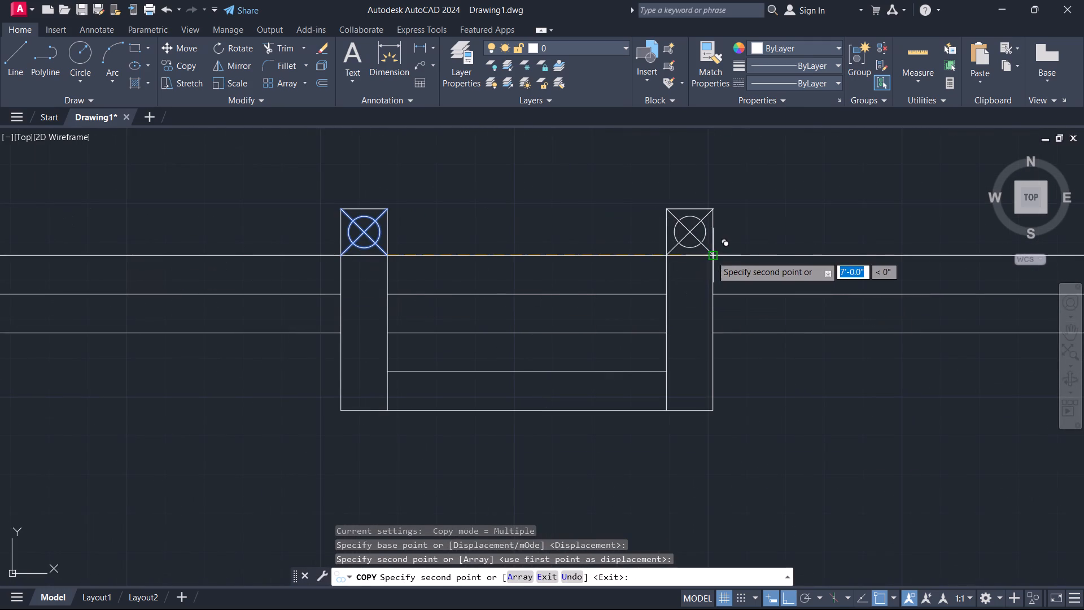
left_click(712, 255)
scroll(764, 230, "down", 2)
middle_click_drag(761, 229, 253, 247)
scroll(414, 265, "up", 3)
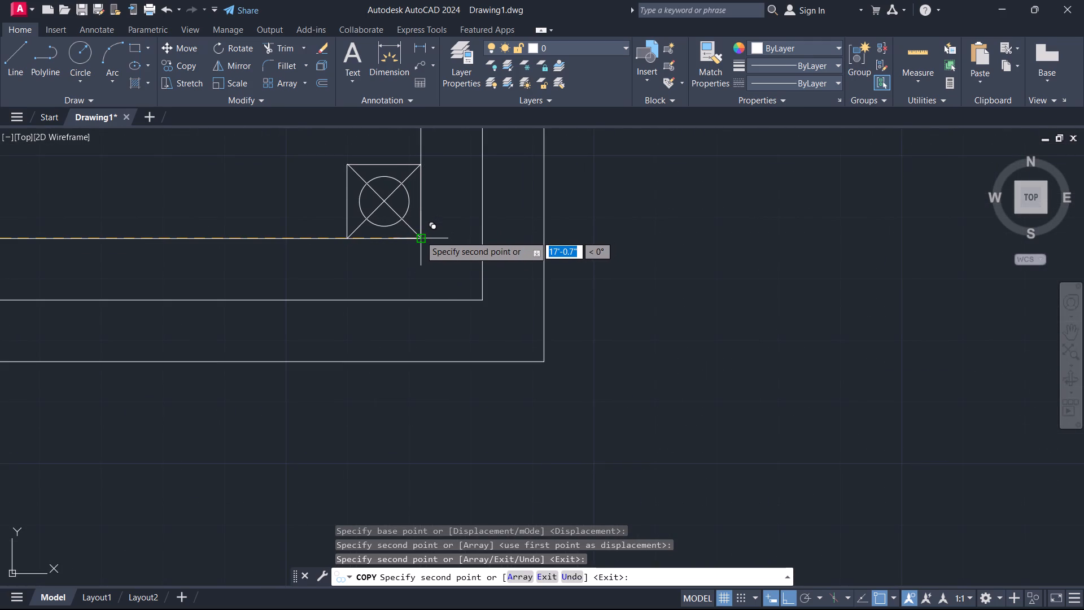
left_click(420, 236)
key("Escape")
Draw connected lines from the right stair pillar's centre to the right corner pillar's centre and up to the house's front wall.
scroll(311, 220, "down", 2)
middle_click_drag(302, 218, 579, 351)
scroll(574, 351, "down", 1)
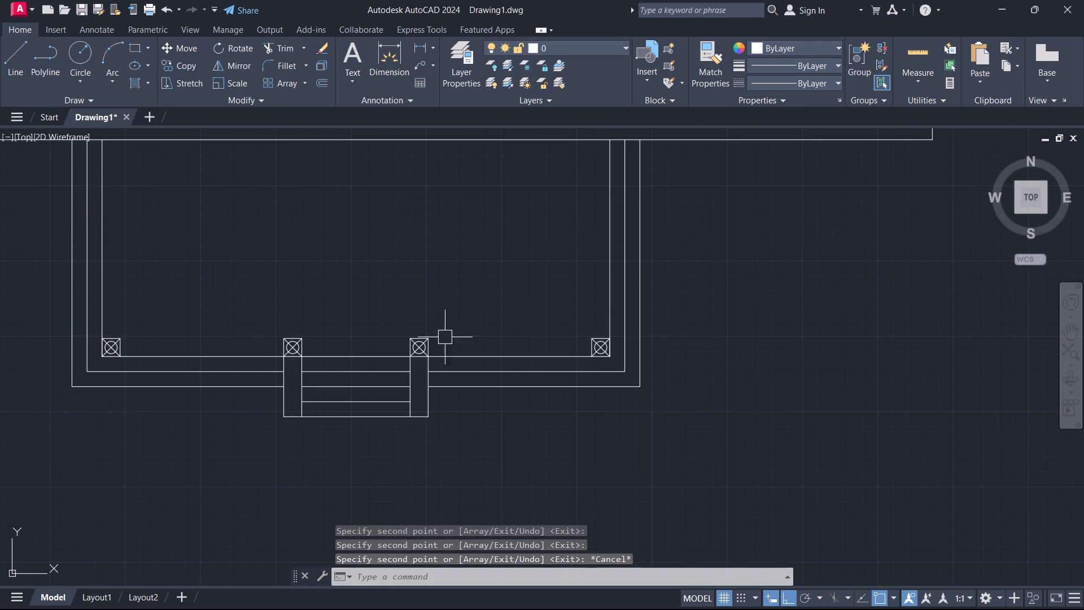
scroll(402, 304, "down", 1)
scroll(419, 228, "up", 1)
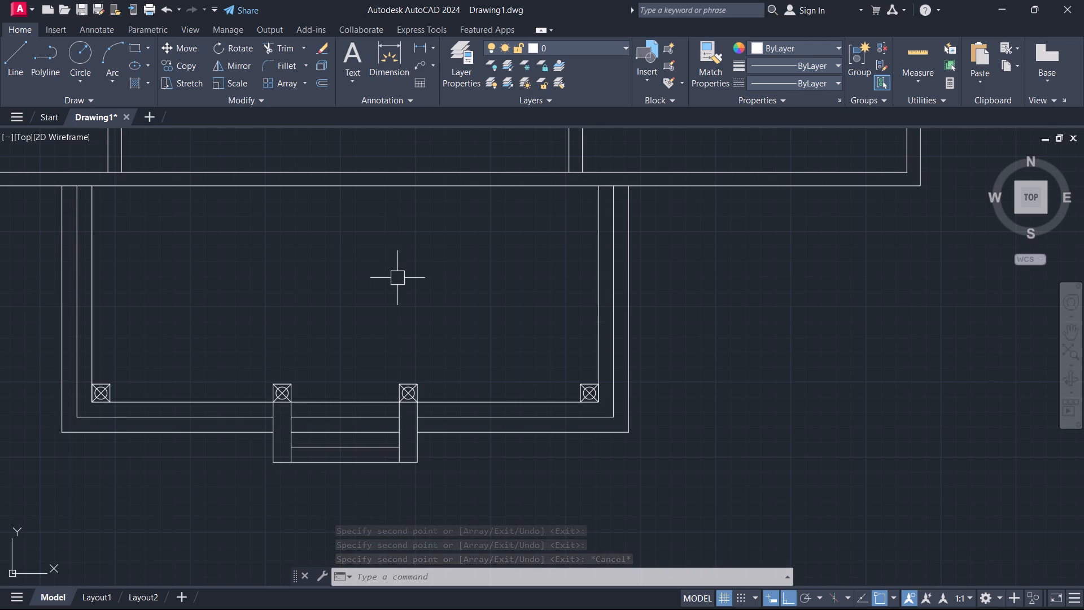
scroll(402, 343, "up", 1)
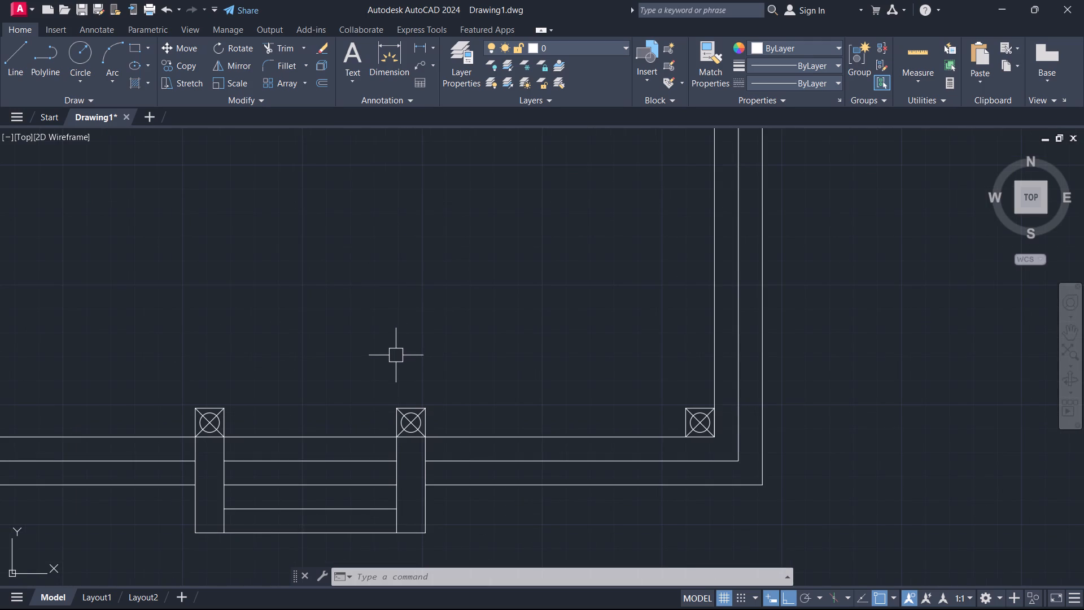
key("l")
key("space")
left_click(411, 422)
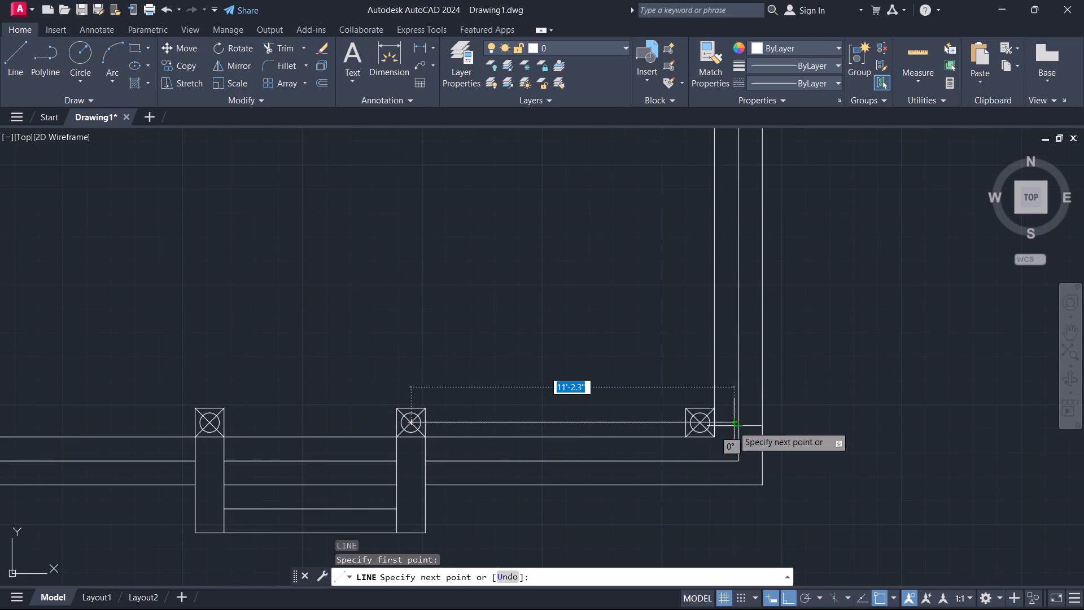
left_click(700, 422)
middle_click_drag(688, 257, 696, 468)
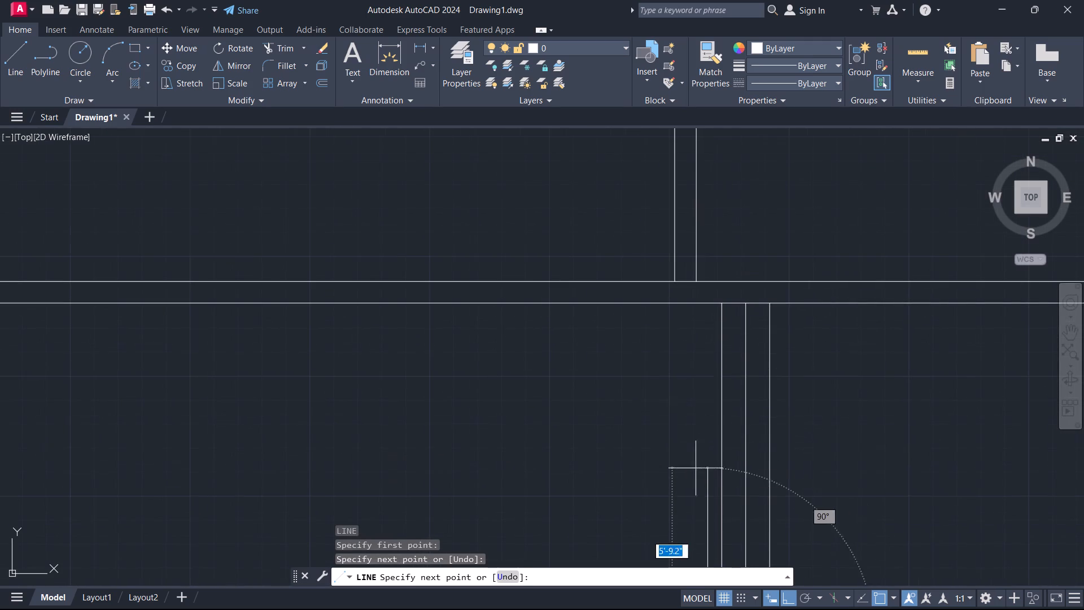
left_click(706, 304)
key("Escape")
Draw connected lines from the left stair pillar's centre to the left corner pillar's centre and up to the house's front wall.
scroll(640, 381, "down", 2)
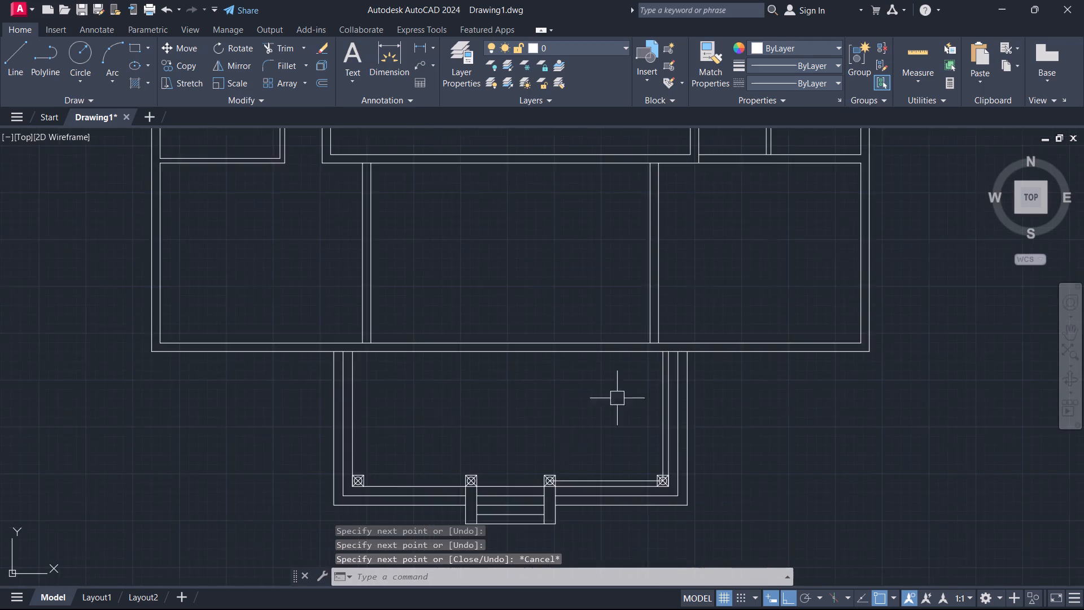
middle_click_drag(561, 435, 775, 363)
scroll(749, 392, "up", 3)
key("space")
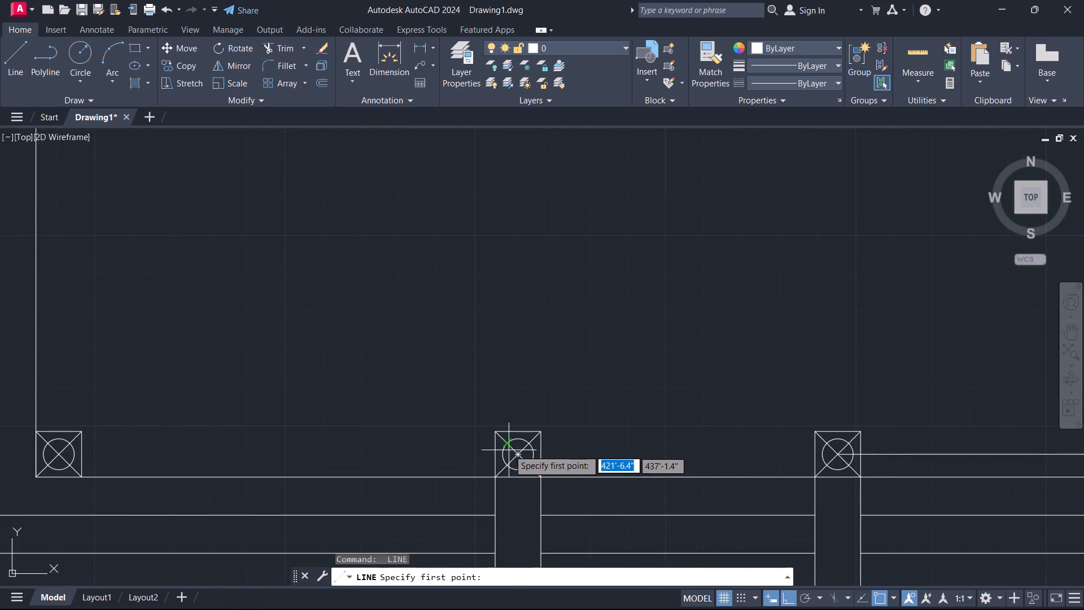
left_click(517, 454)
middle_click_drag(361, 430, 926, 447)
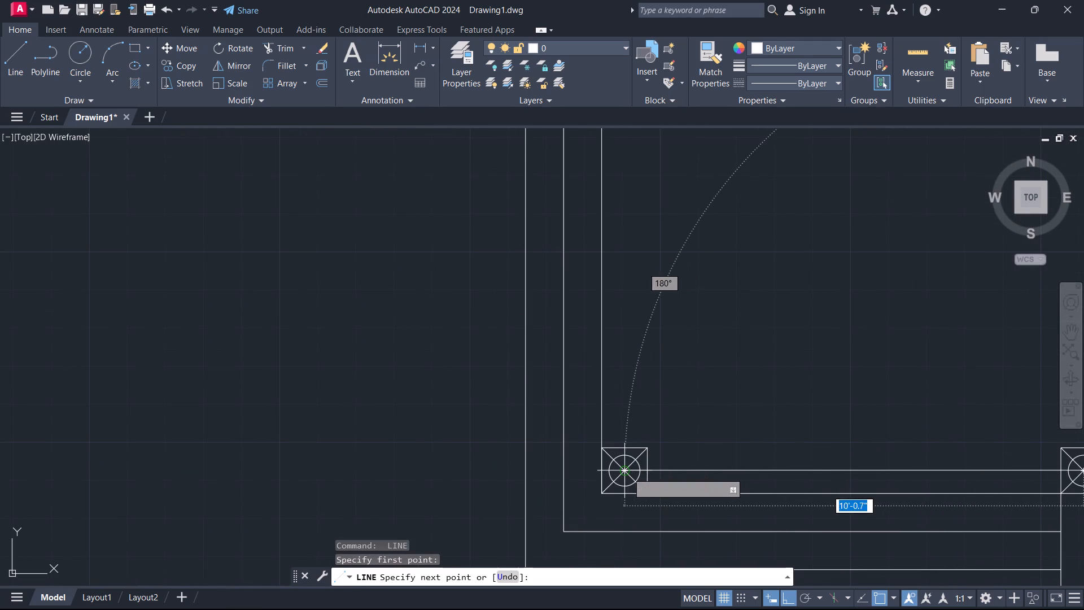
left_click(626, 473)
scroll(631, 417, "down", 2)
middle_click_drag(631, 414, 610, 569)
scroll(598, 400, "up", 2)
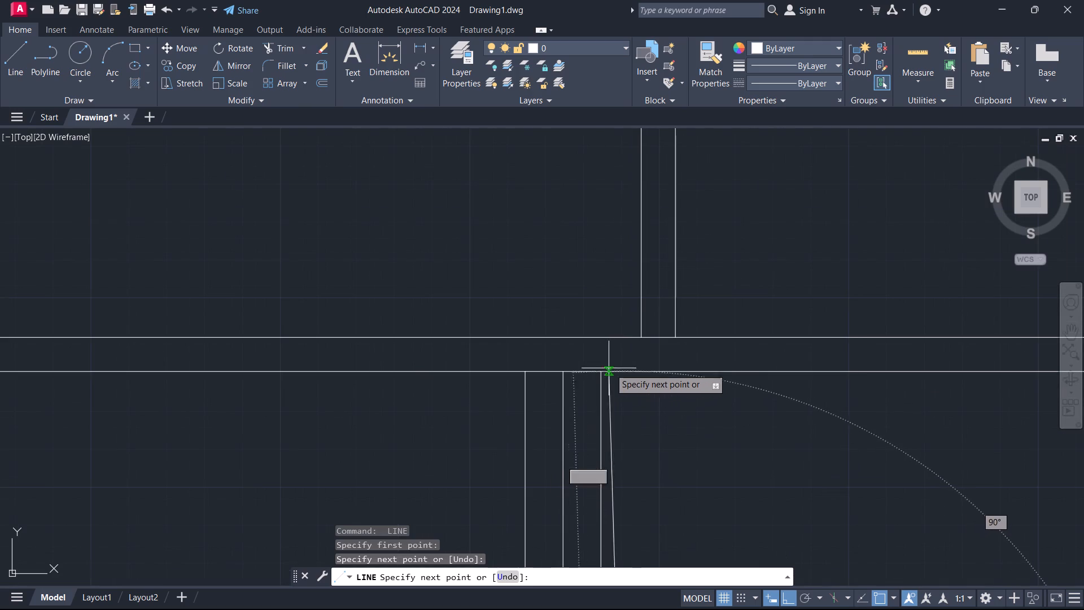
left_click(626, 369)
key("Escape")
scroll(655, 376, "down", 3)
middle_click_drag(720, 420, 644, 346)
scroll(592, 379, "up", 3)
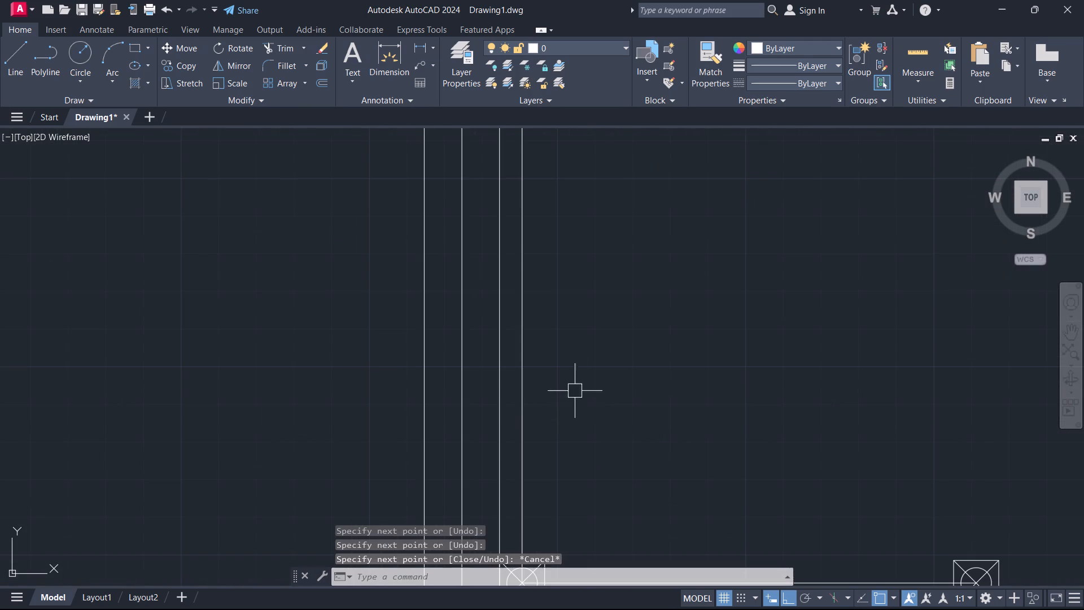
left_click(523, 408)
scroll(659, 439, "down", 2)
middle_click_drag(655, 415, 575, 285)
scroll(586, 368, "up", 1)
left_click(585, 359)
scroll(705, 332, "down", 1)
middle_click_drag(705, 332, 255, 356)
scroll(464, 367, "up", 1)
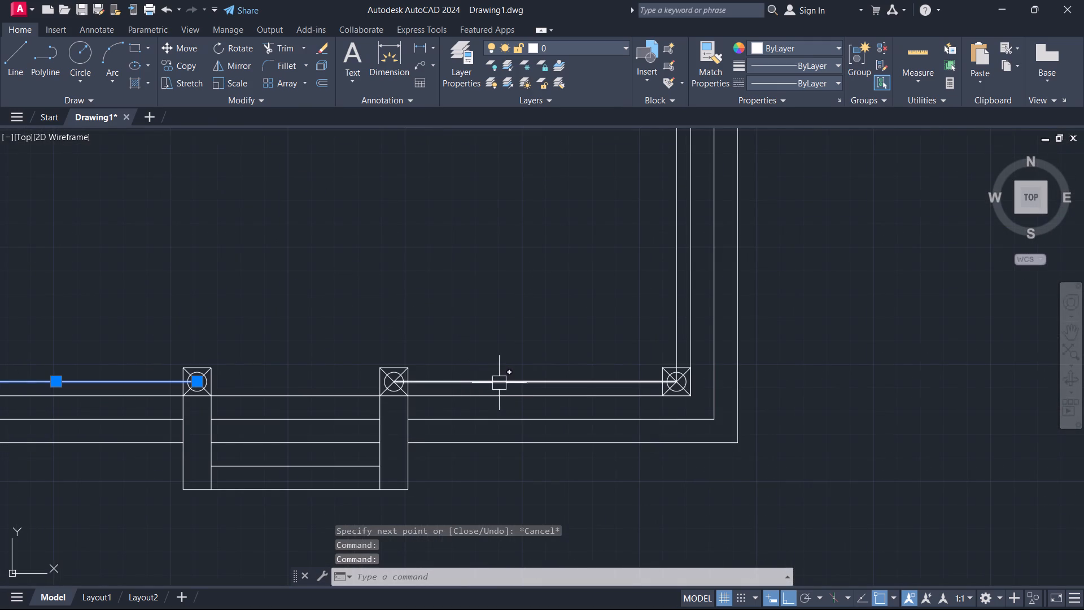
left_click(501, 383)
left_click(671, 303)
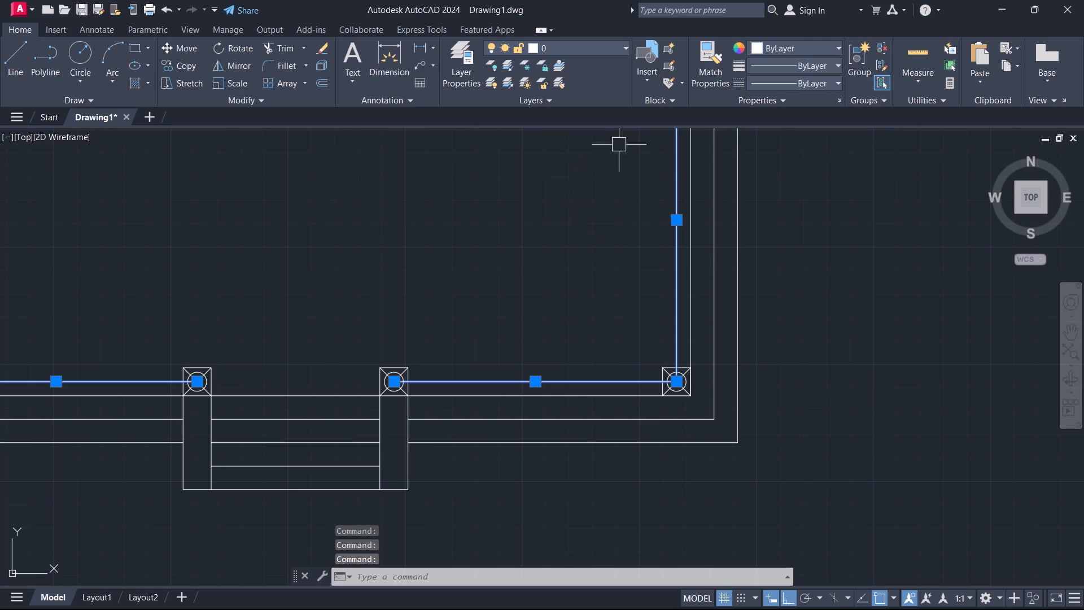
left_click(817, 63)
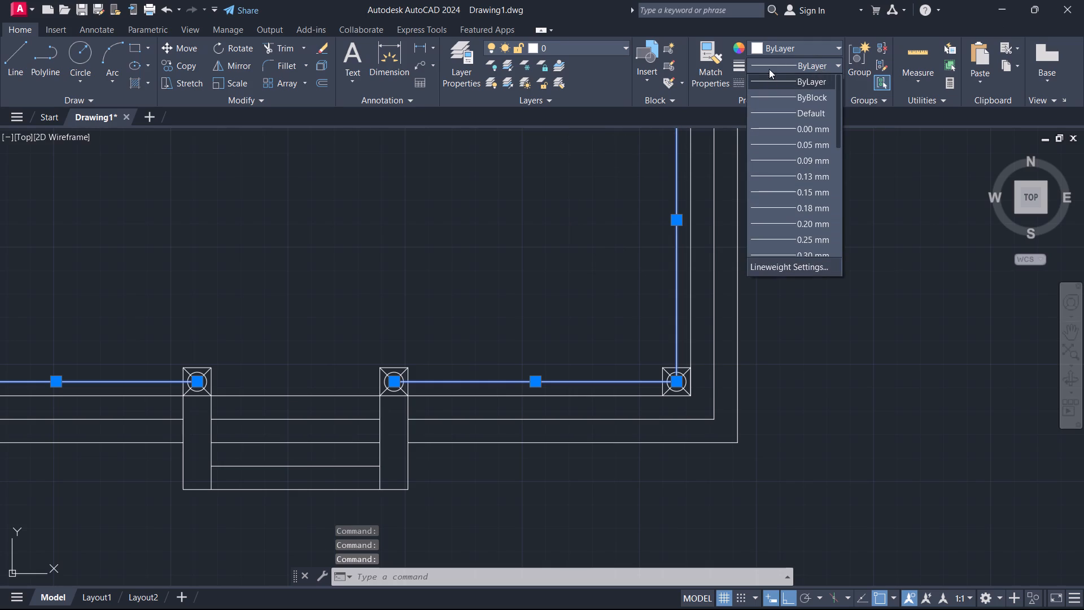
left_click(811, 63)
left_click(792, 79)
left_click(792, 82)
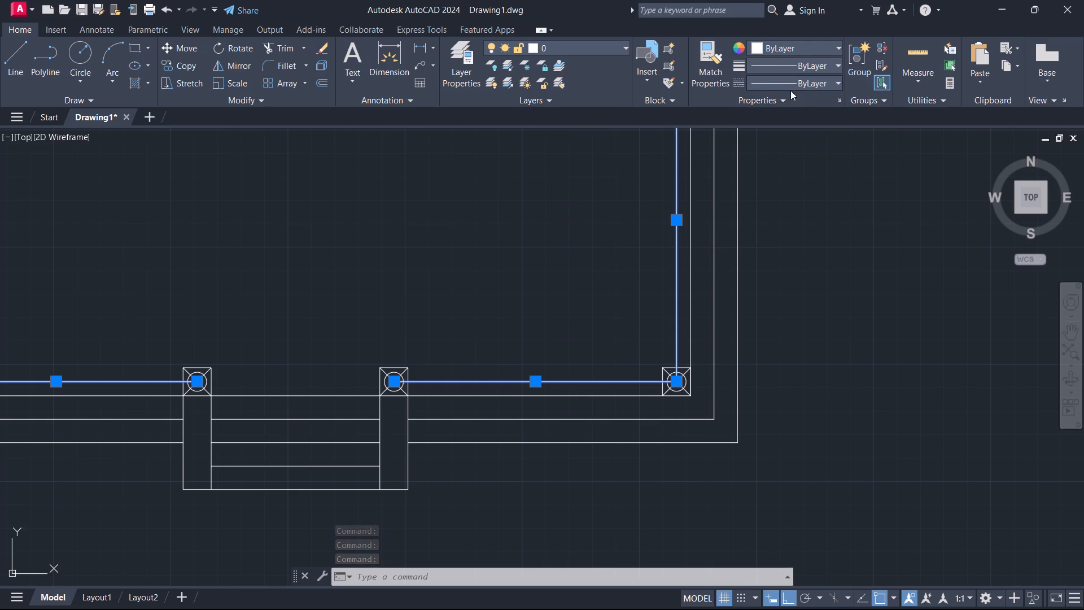
Load the ACAD_ISO02W100 (ISO dash) linetype from acadiso.lin into the drawing.
left_click(786, 77)
left_click(801, 151)
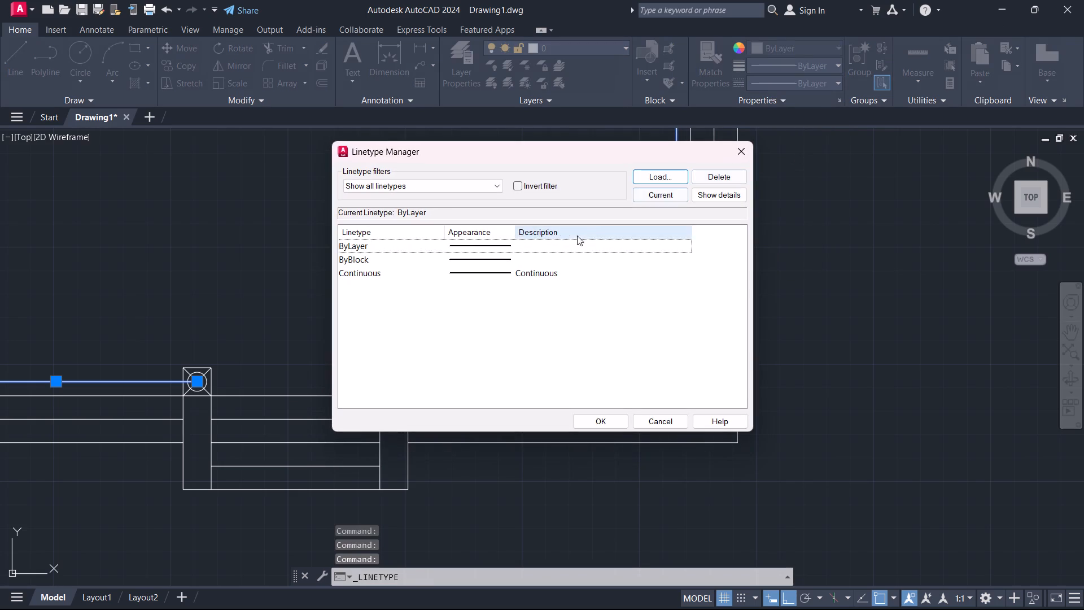
left_click(656, 176)
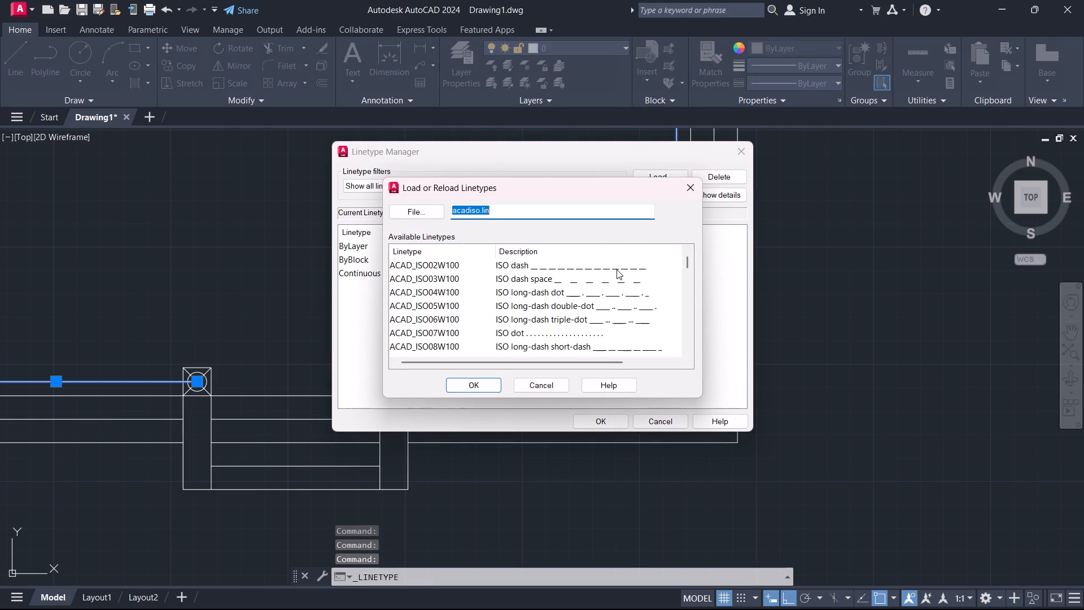
left_click(616, 271)
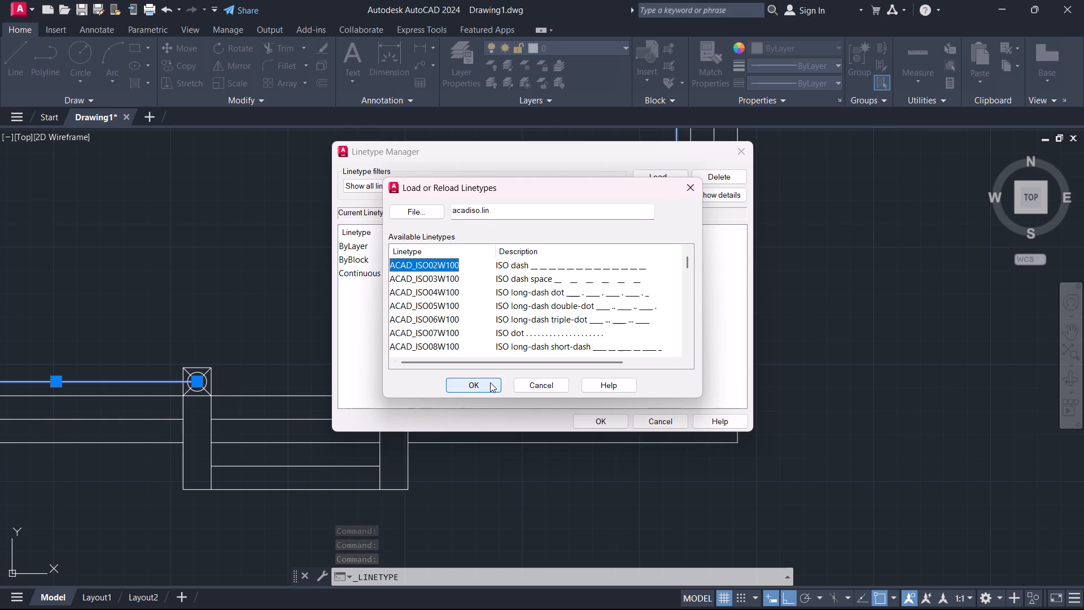
left_click(489, 382)
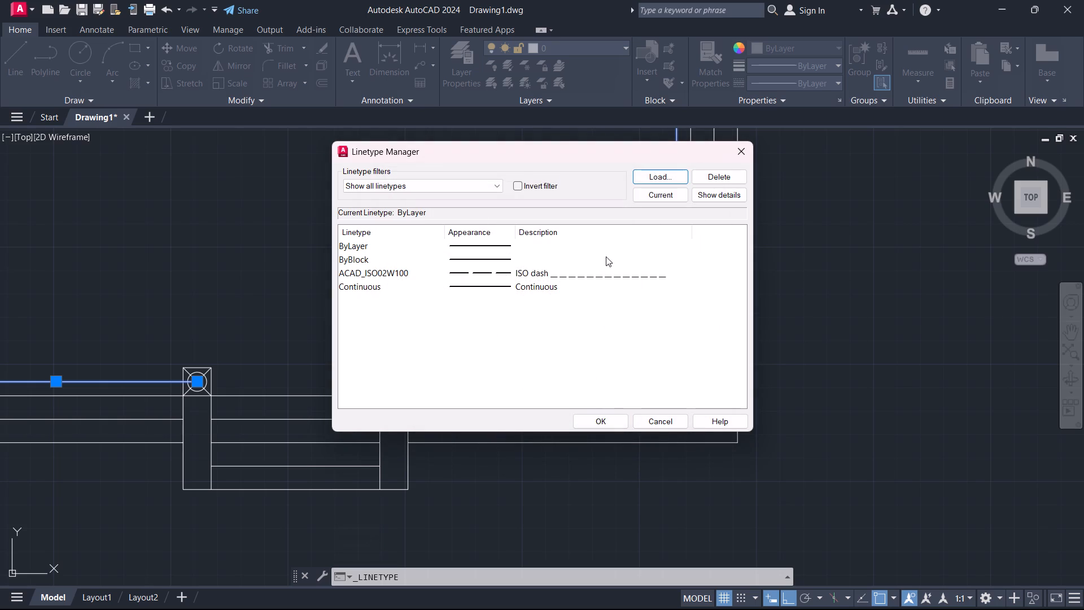
left_click(598, 282)
left_click(744, 147)
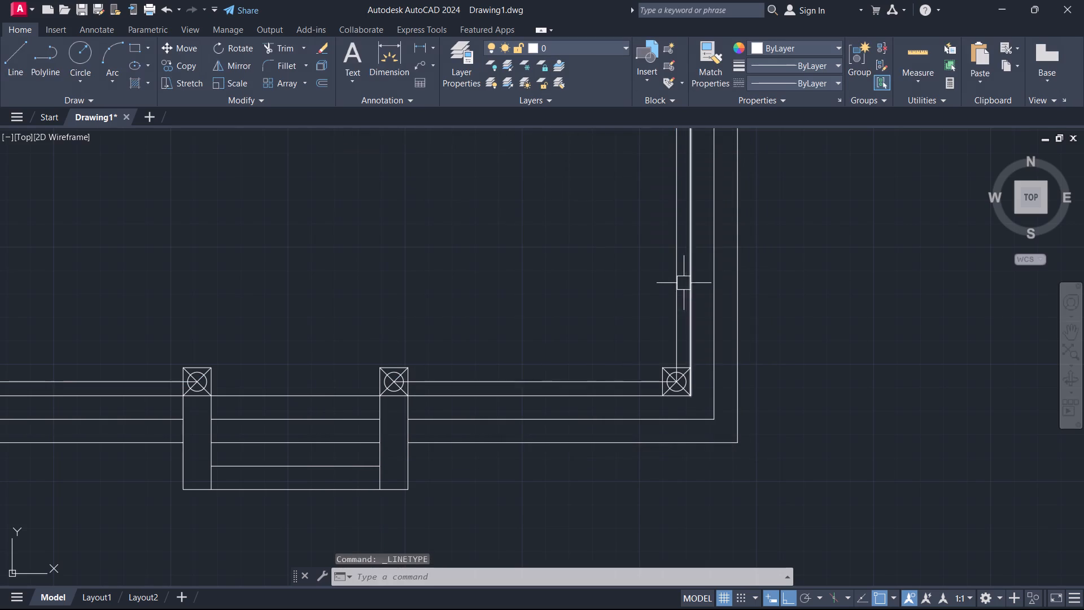
Apply the ACAD_ISO02W100 linetype to the four lines joining the stair and corner pillar centres and running up to the front wall.
left_click(679, 290)
left_click(614, 373)
left_click(610, 385)
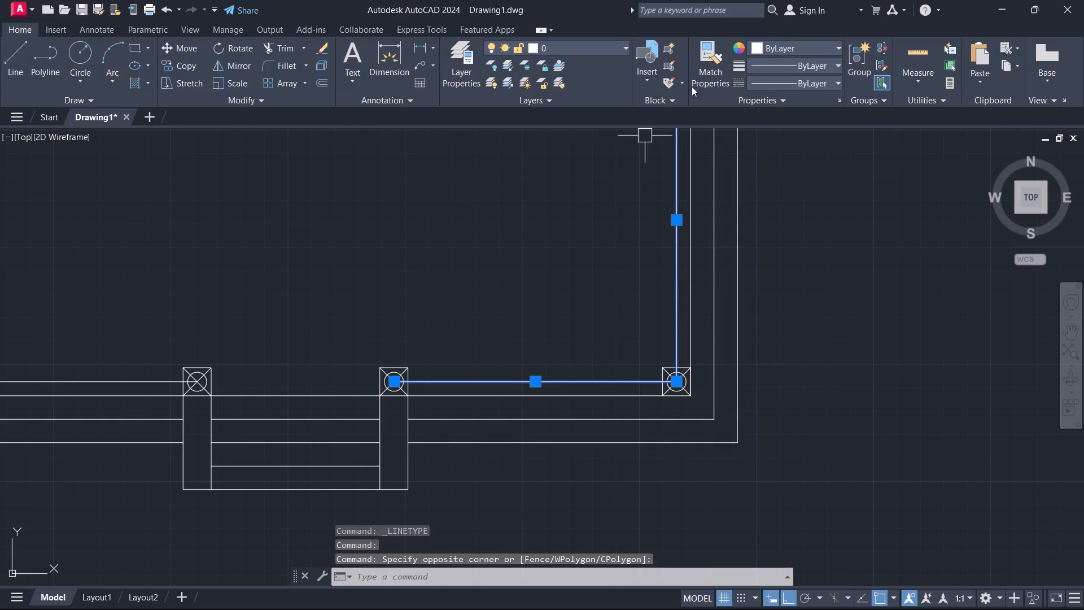
left_click(757, 78)
middle_click_drag(460, 347, 614, 303)
scroll(611, 302, "down", 1)
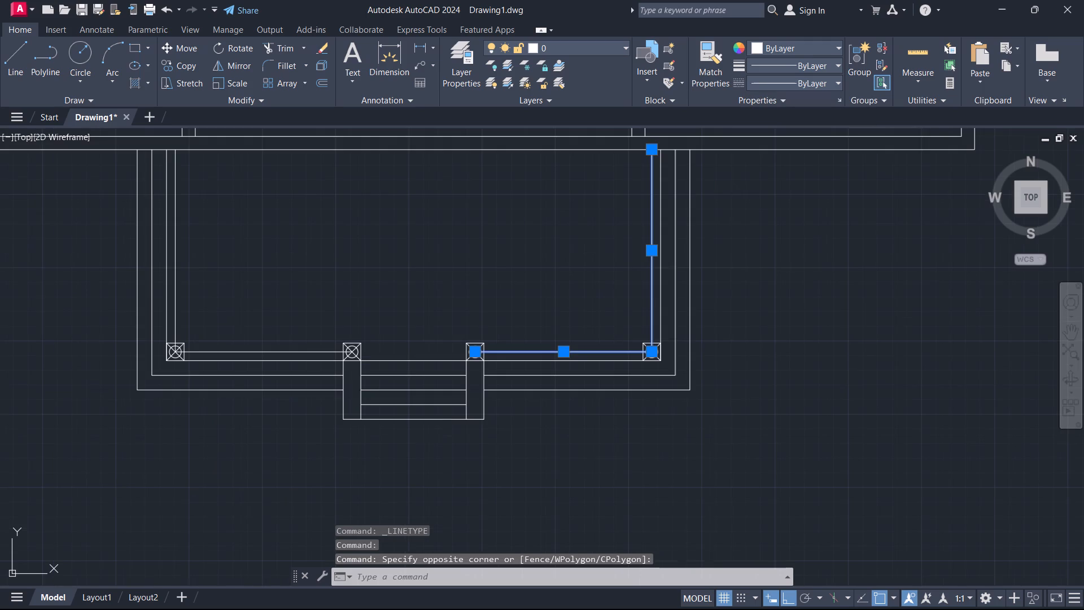
middle_click_drag(614, 303, 618, 306)
left_click(295, 347)
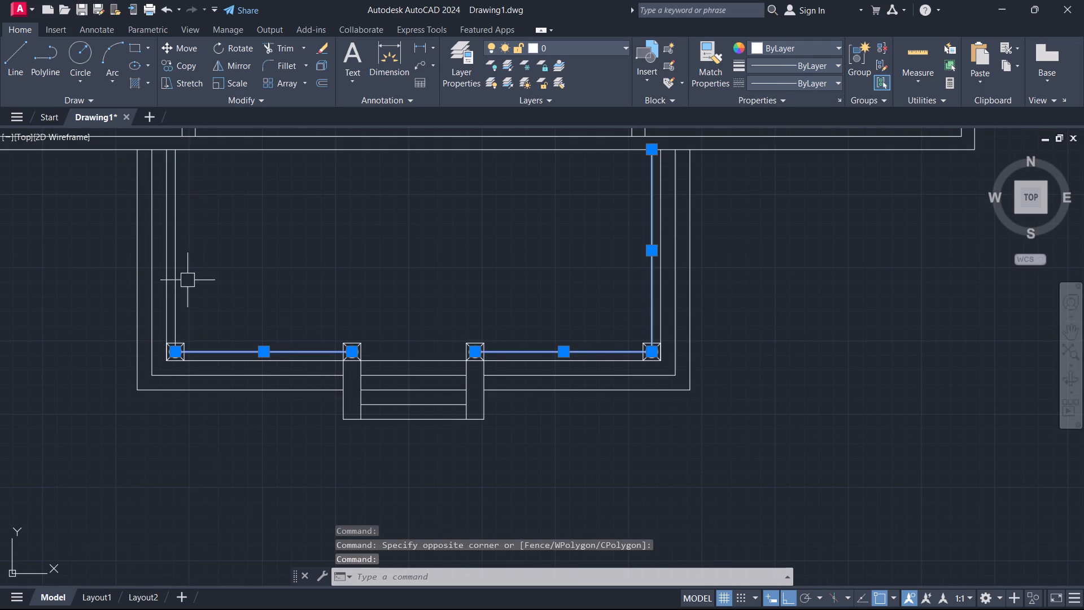
left_click(180, 284)
left_click(803, 85)
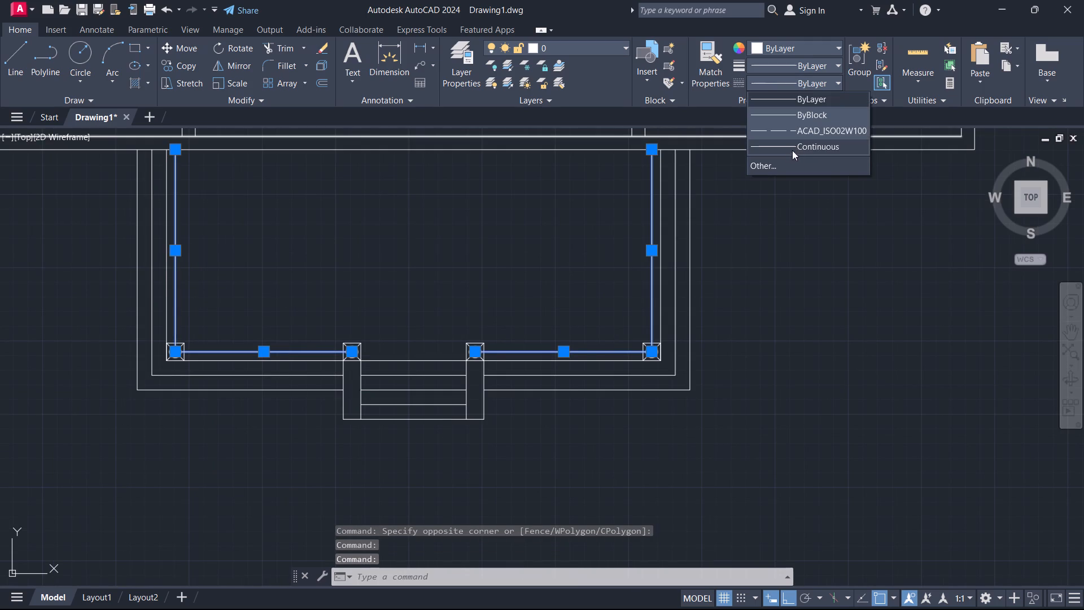
left_click(798, 122)
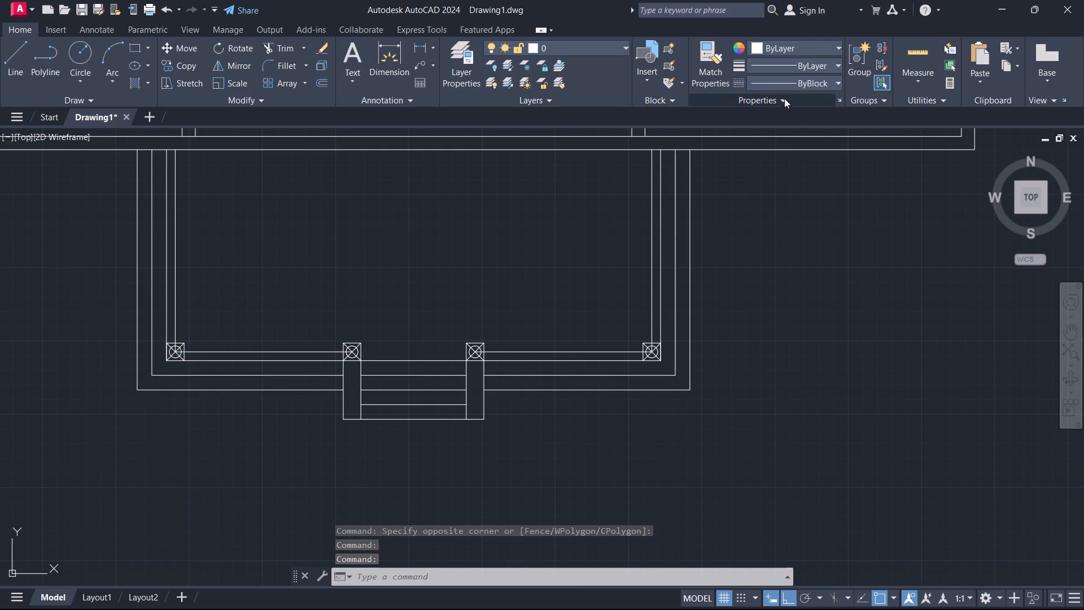
left_click(824, 89)
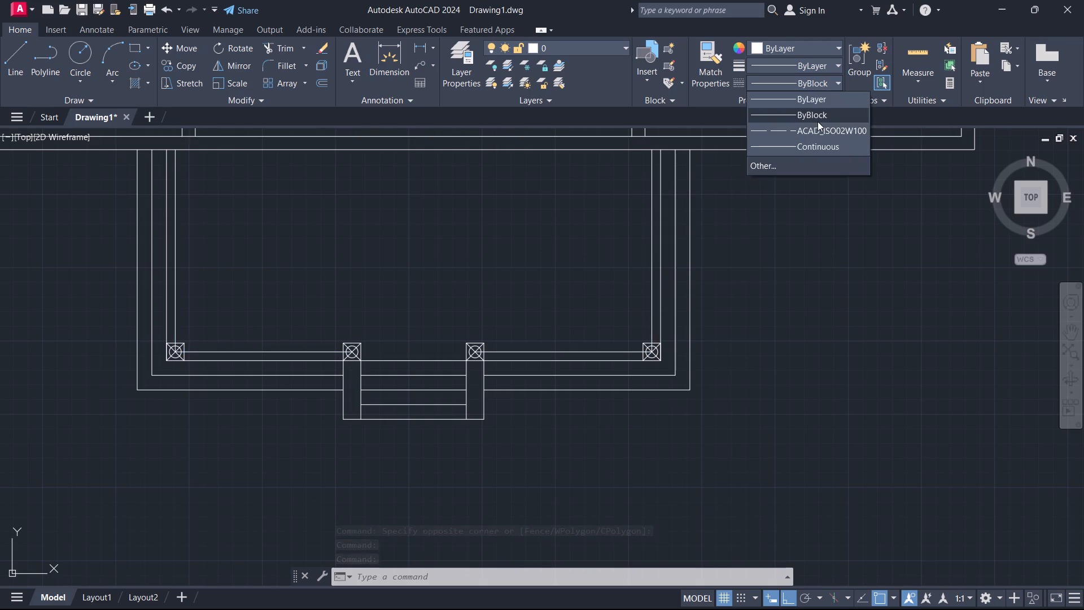
left_click(815, 132)
middle_click_drag(593, 264, 615, 294)
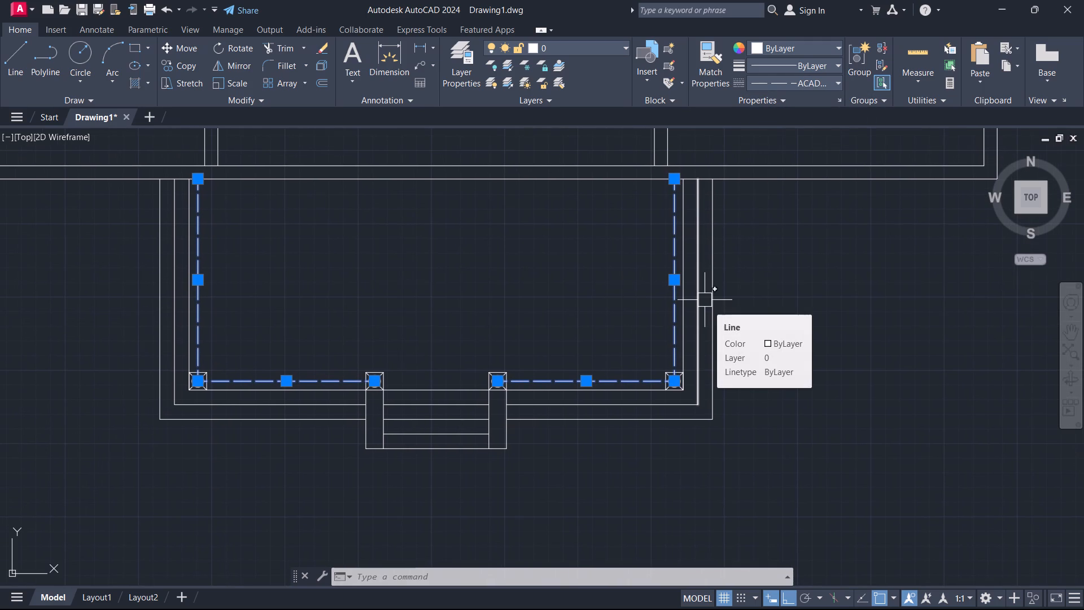
key("Escape")
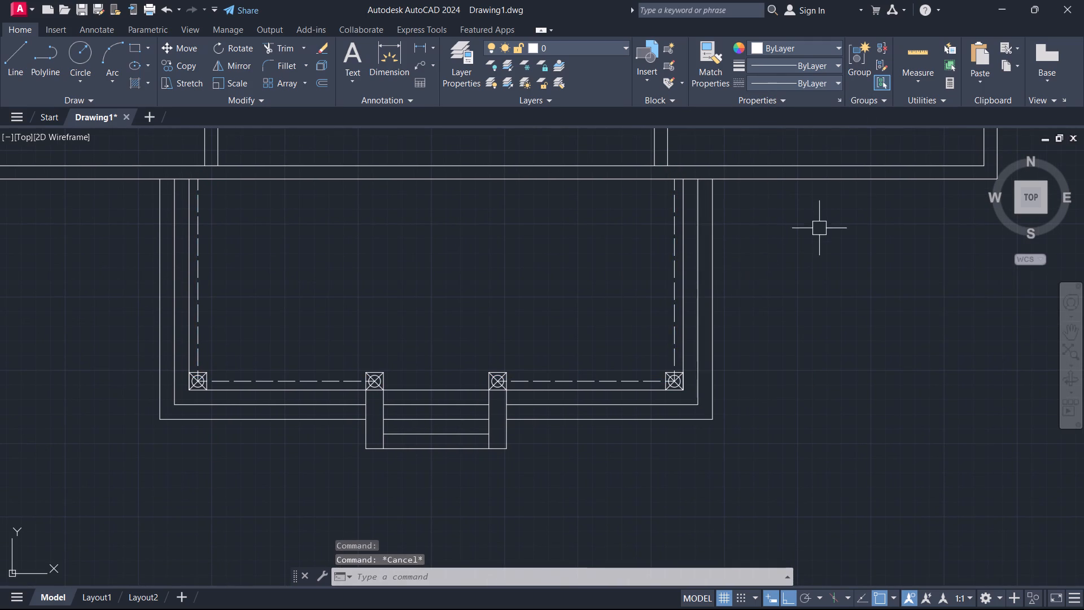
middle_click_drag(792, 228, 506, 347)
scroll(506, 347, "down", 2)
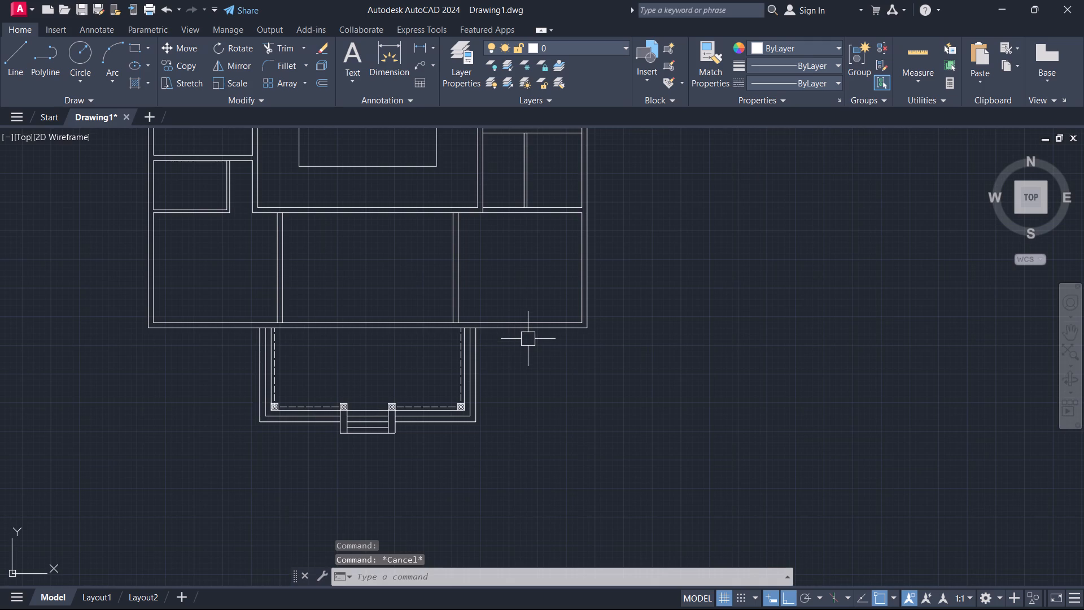
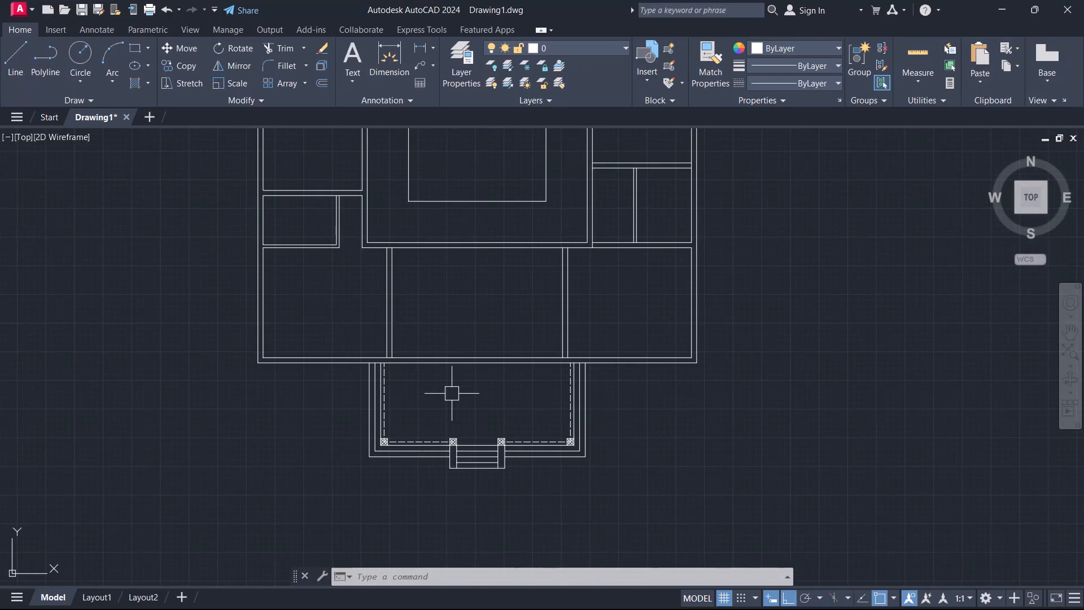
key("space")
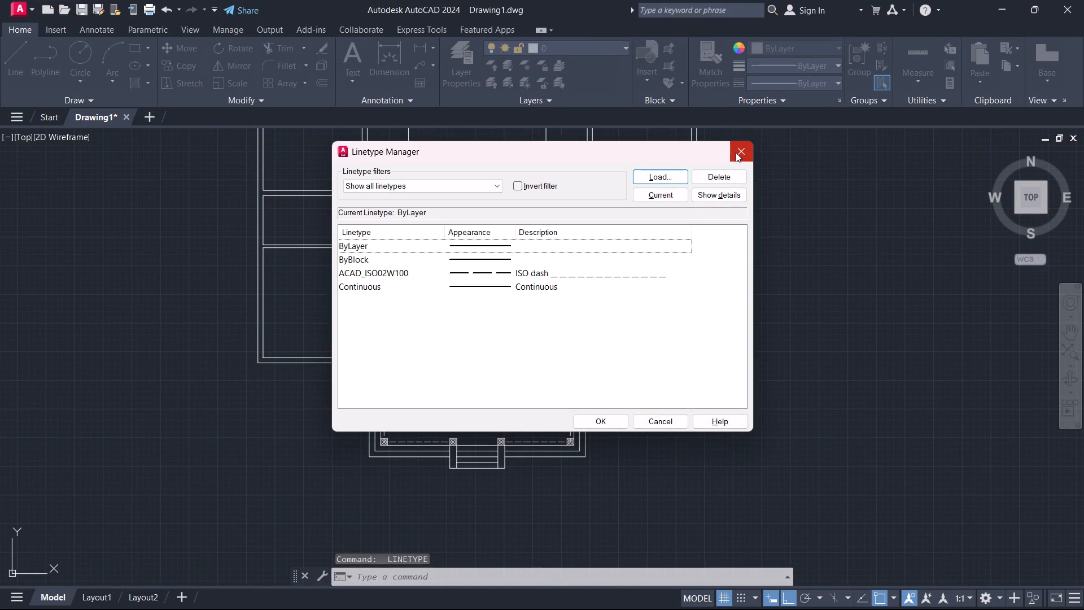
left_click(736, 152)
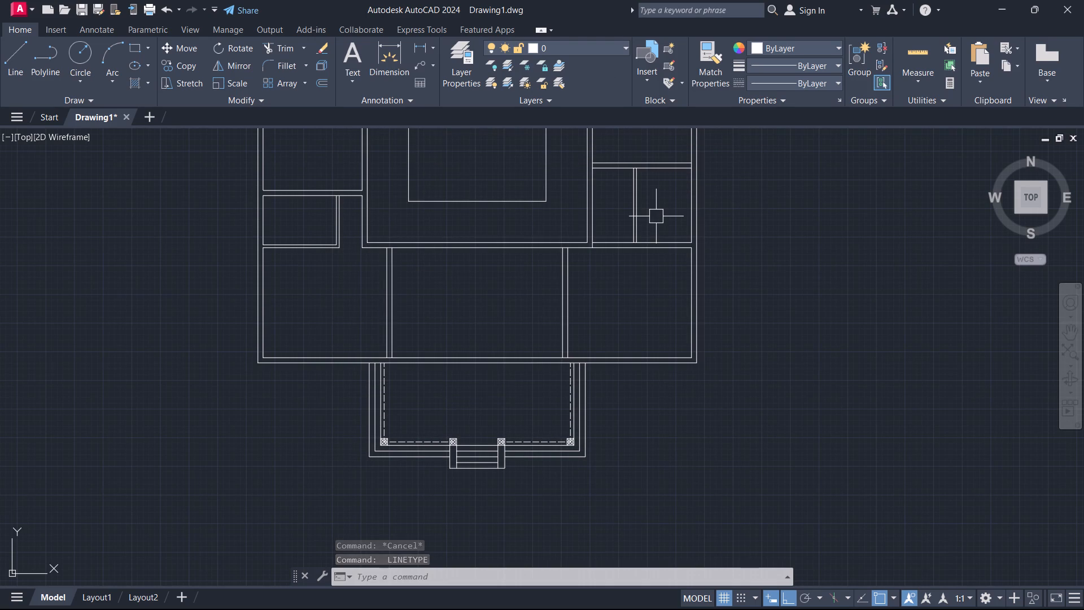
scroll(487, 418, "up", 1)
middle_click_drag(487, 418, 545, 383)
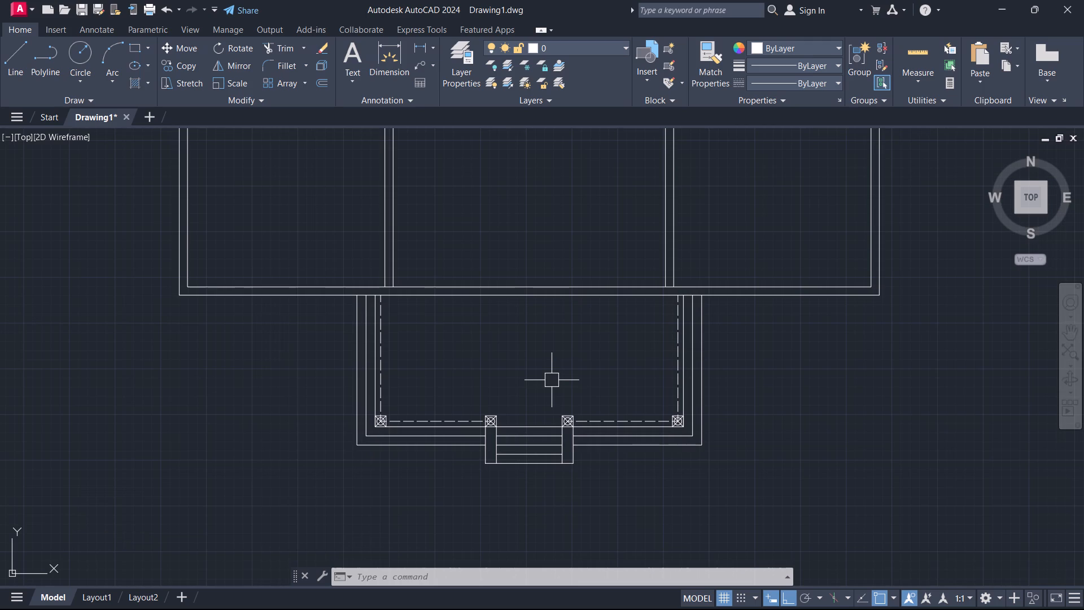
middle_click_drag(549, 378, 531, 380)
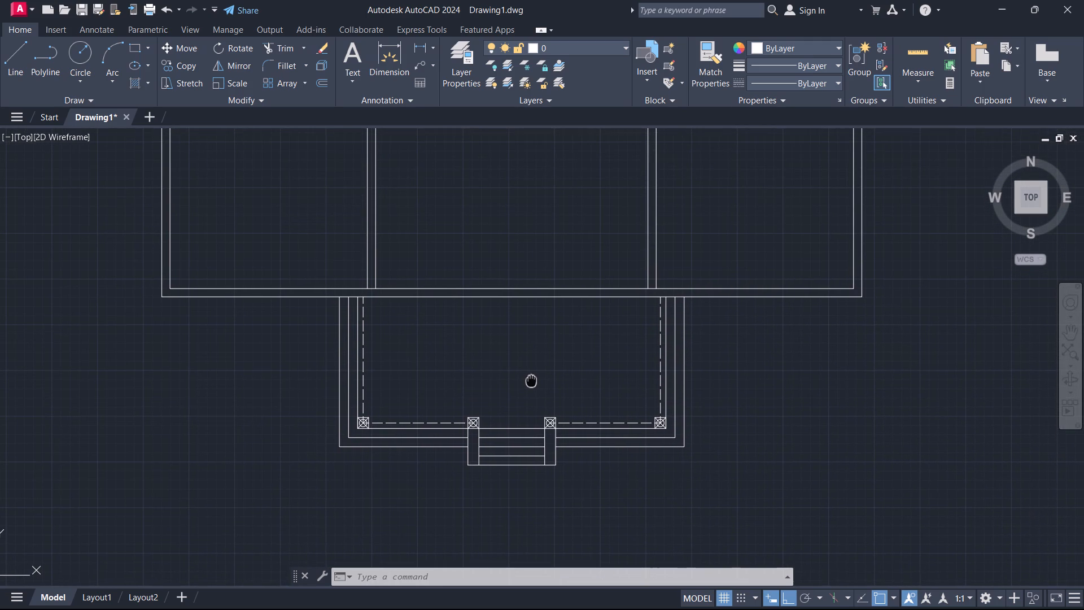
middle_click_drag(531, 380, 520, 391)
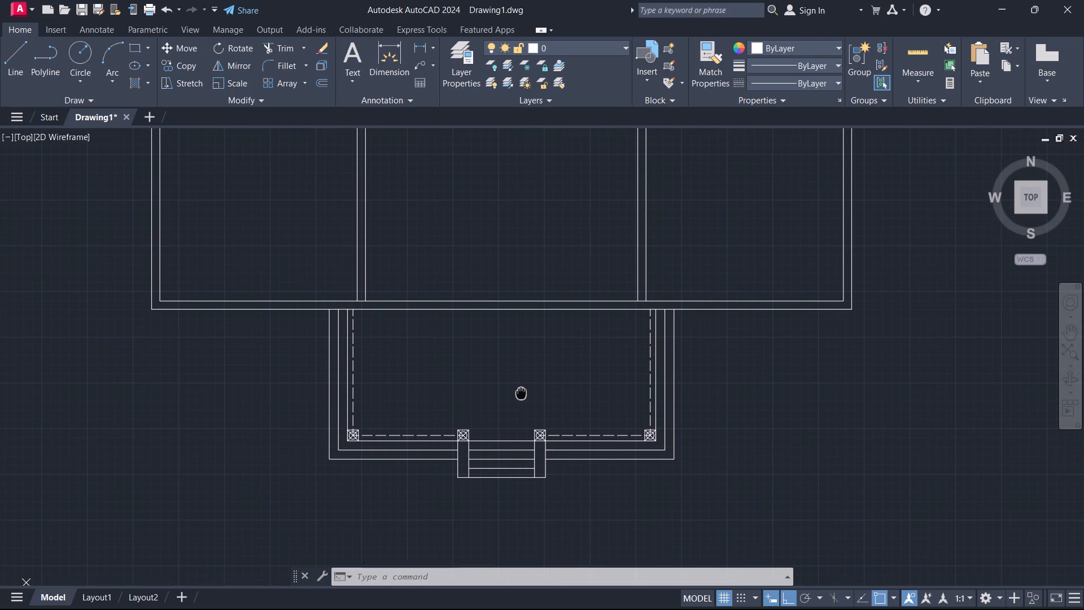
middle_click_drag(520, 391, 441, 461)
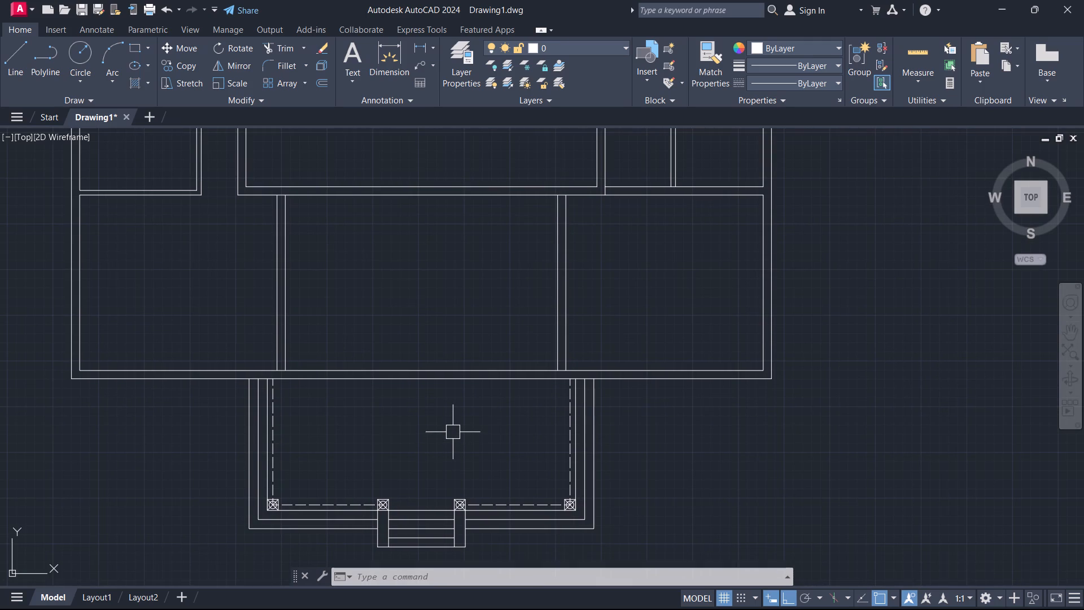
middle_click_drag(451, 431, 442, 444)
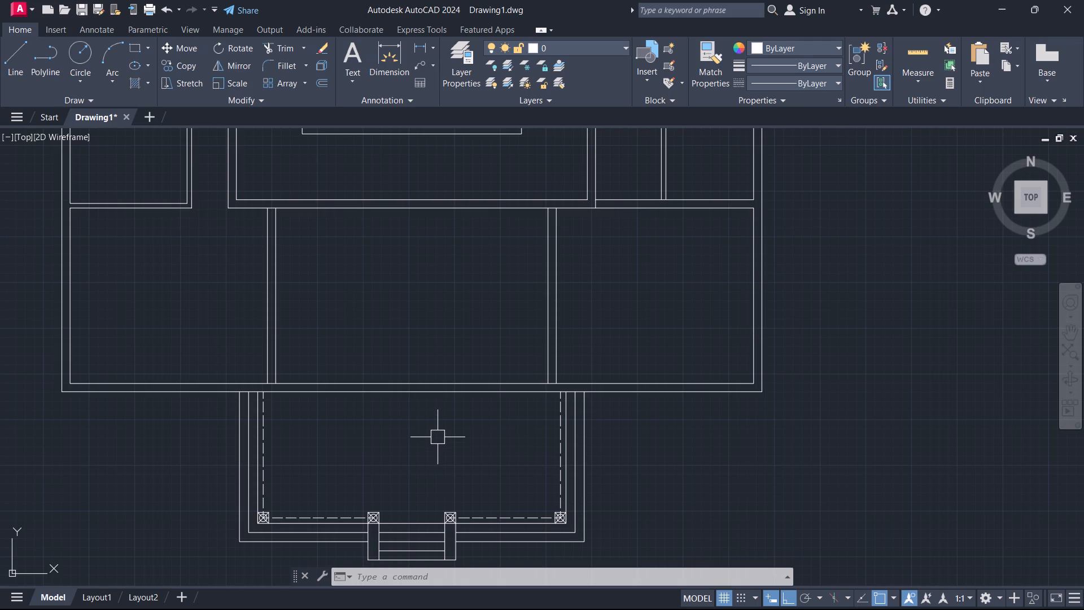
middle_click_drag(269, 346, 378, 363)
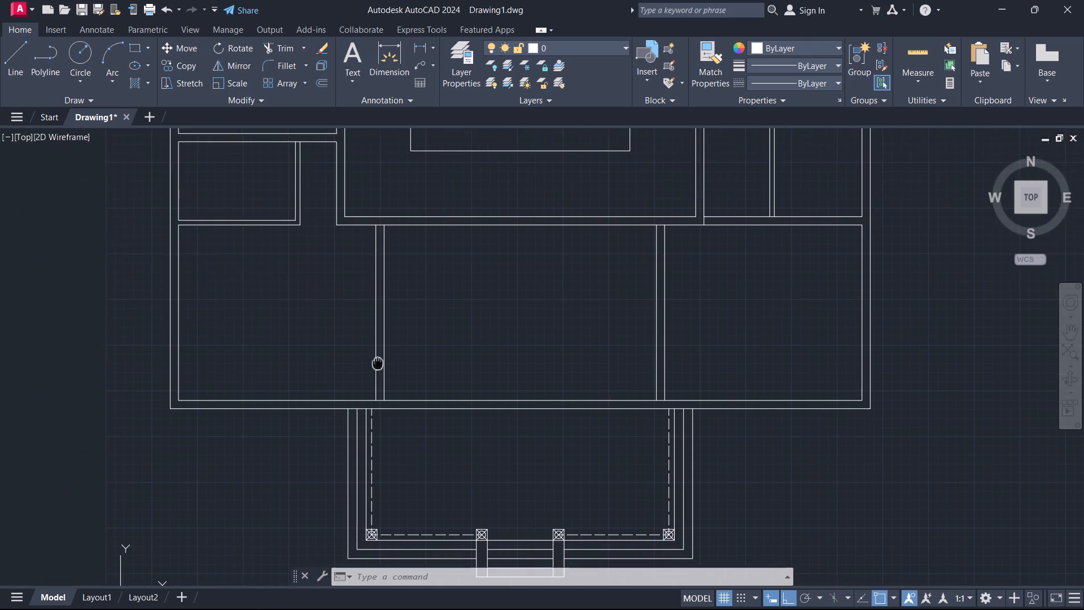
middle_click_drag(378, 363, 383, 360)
Trim the front wall's inner line where the two partitions on either side of the middle front room meet it.
scroll(384, 383, "up", 2)
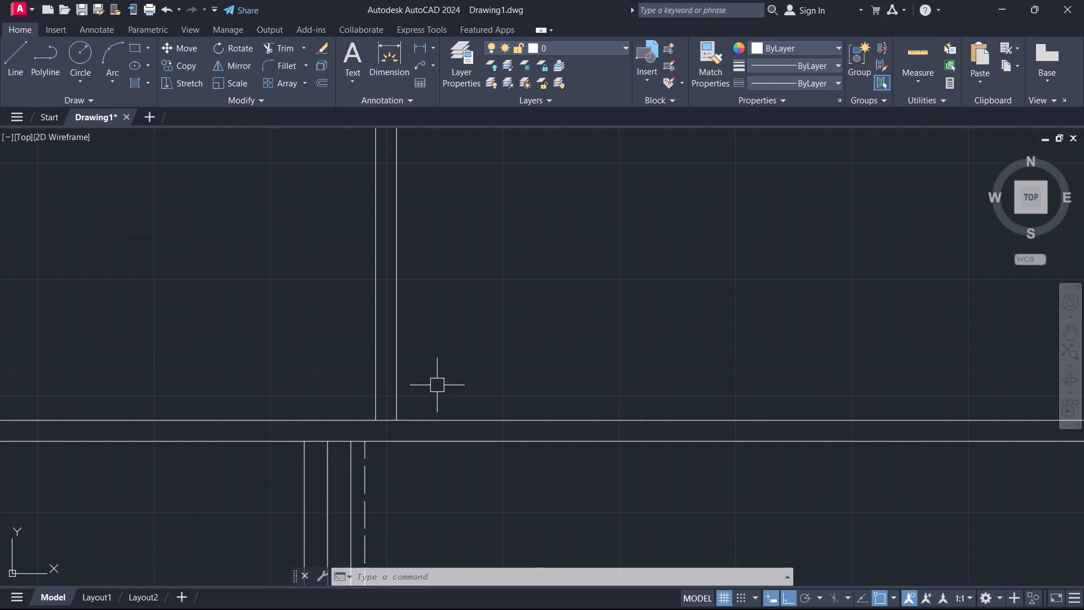
scroll(383, 429, "up", 2)
type("TR")
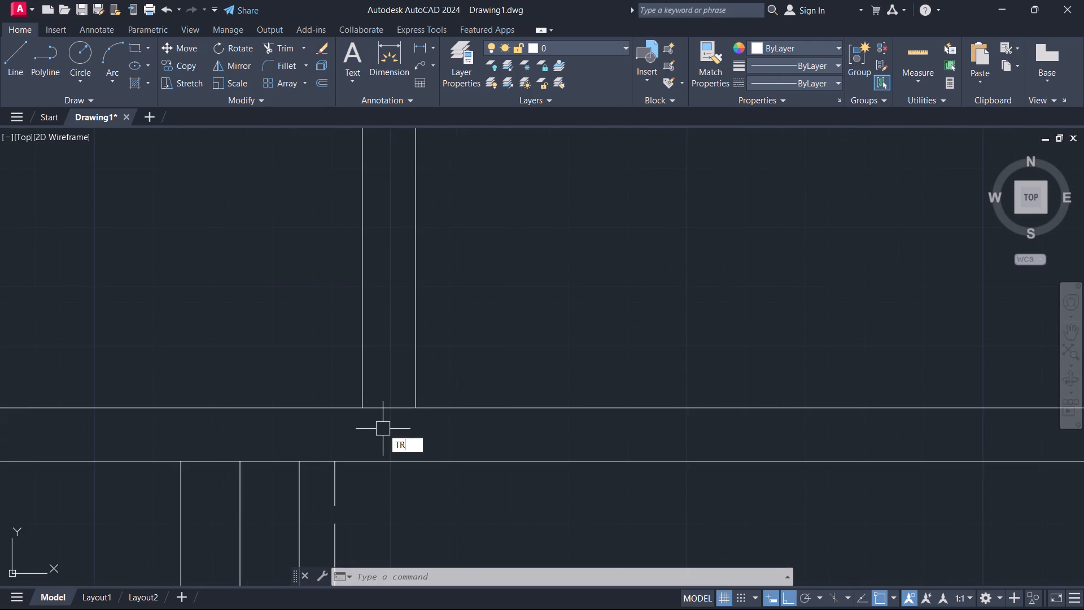
key("space")
left_click(387, 413)
scroll(436, 356, "down", 1)
scroll(460, 354, "up", 1)
scroll(472, 354, "down", 2)
middle_click_drag(917, 393, 16, 413)
scroll(286, 408, "up", 3)
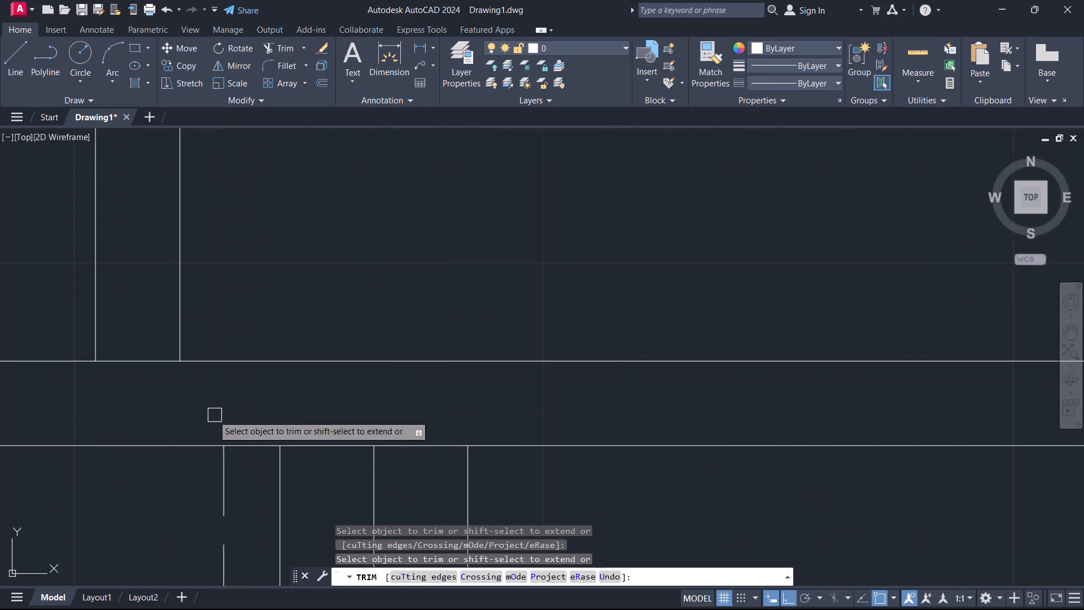
left_click(133, 356)
key("Escape")
Examine the partitions and wall junctions across the floor plan, from the front rooms to the rear rooms.
scroll(137, 336, "down", 4)
middle_click_drag(143, 328, 930, 394)
scroll(930, 394, "down", 3)
scroll(853, 334, "up", 1)
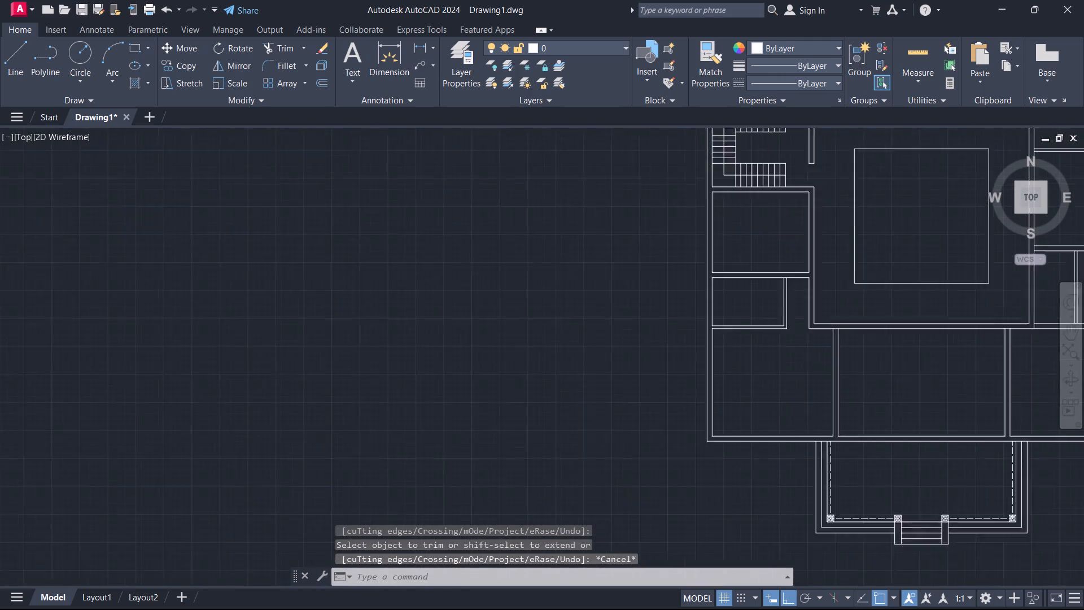
scroll(853, 334, "up", 1)
scroll(787, 366, "up", 1)
middle_click_drag(784, 366, 723, 335)
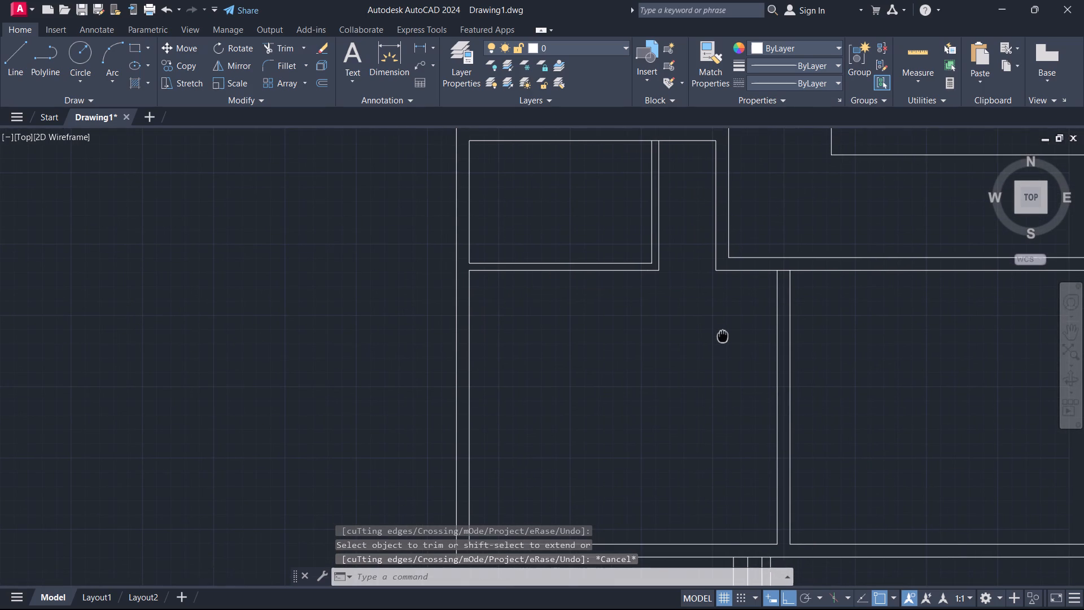
middle_click_drag(723, 335, 582, 400)
scroll(582, 400, "down", 2)
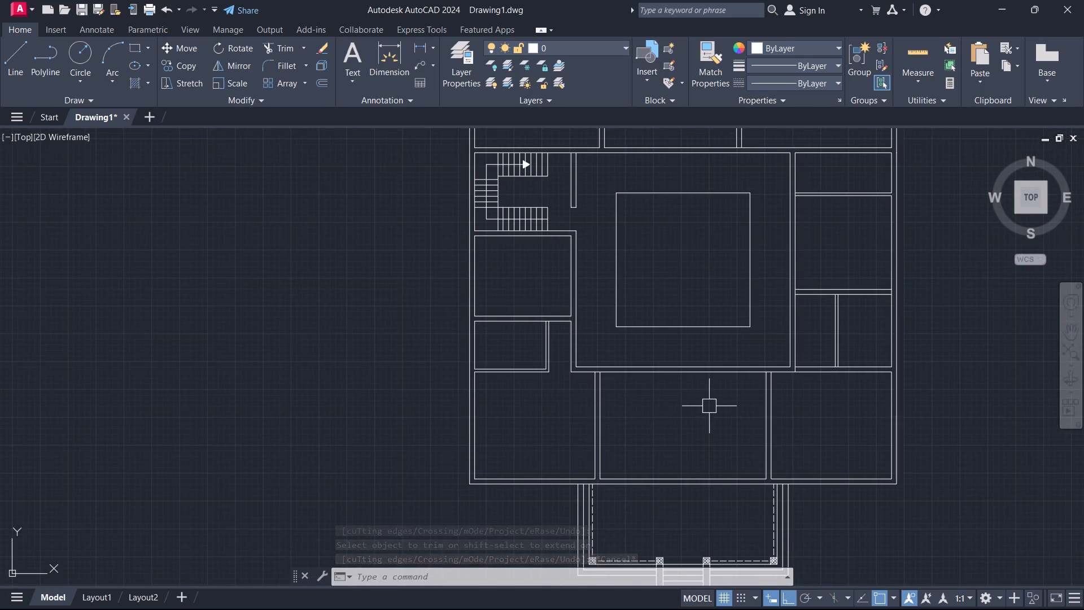
middle_click_drag(711, 406, 588, 489)
scroll(696, 407, "down", 1)
scroll(484, 193, "up", 4)
middle_click_drag(490, 204, 515, 262)
scroll(515, 262, "down", 1)
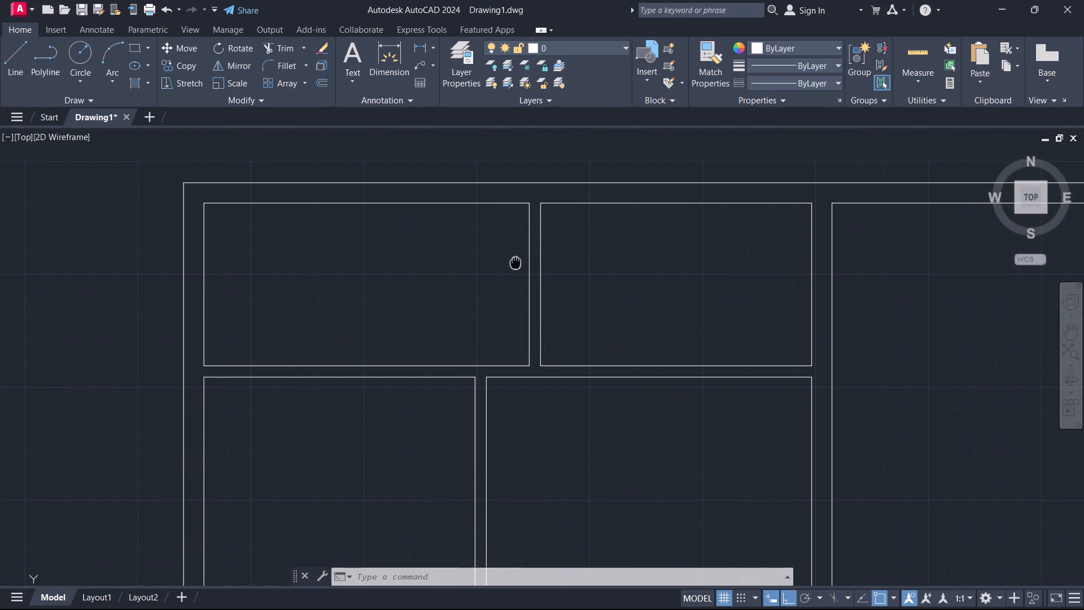
scroll(543, 298, "down", 2)
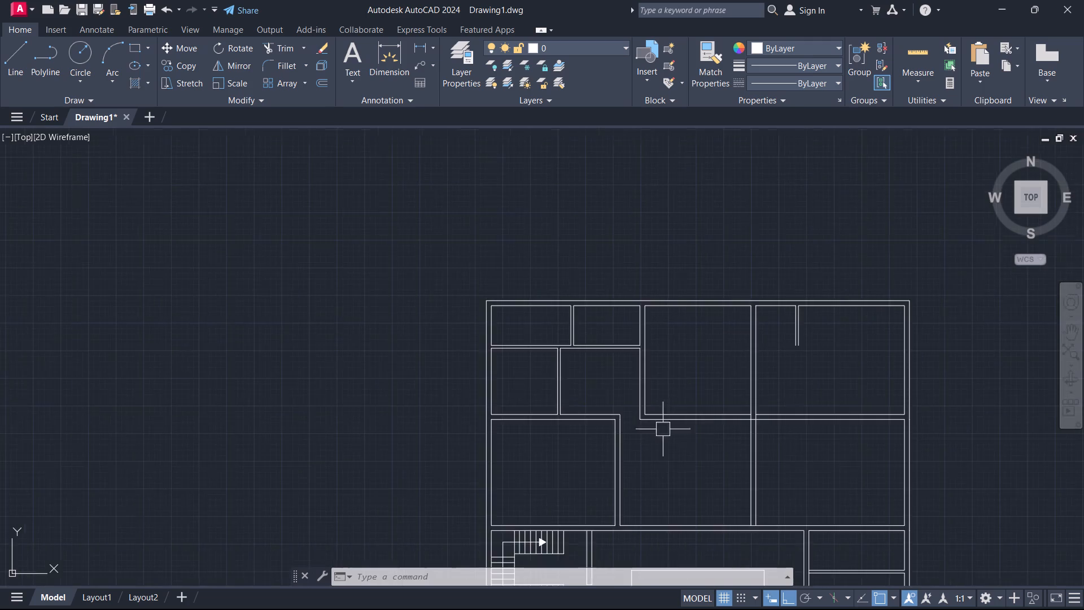
middle_click_drag(707, 434, 653, 185)
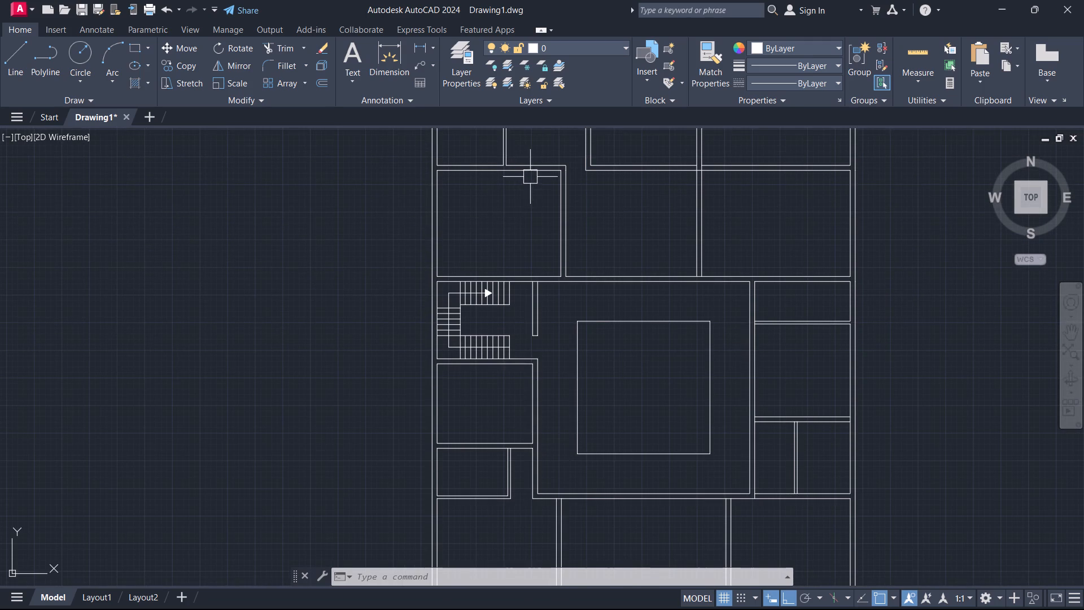
middle_click_drag(534, 179, 542, 417)
Draw a short line across the wall below the plan's upper-left corner room, at the midpoint of the wall's lower line.
scroll(518, 311, "up", 2)
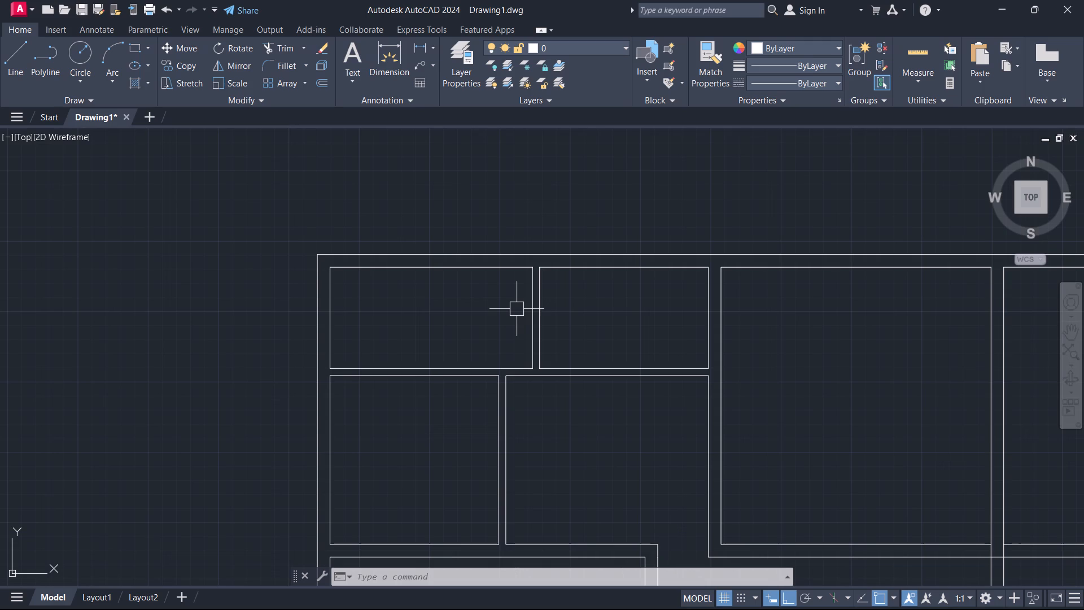
scroll(443, 351, "up", 2)
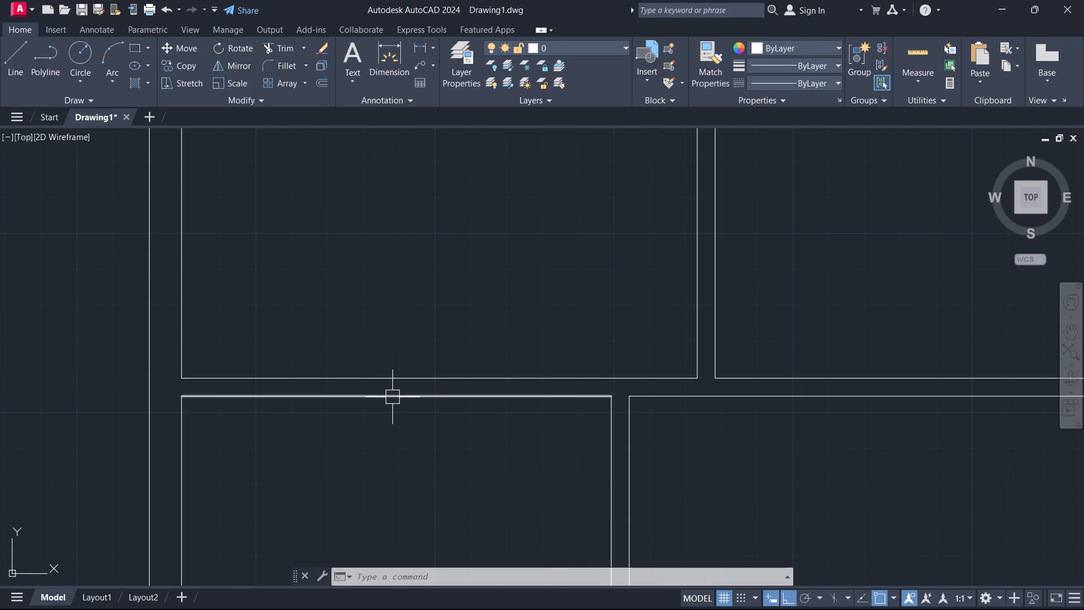
type("L")
key("space")
left_click(392, 397)
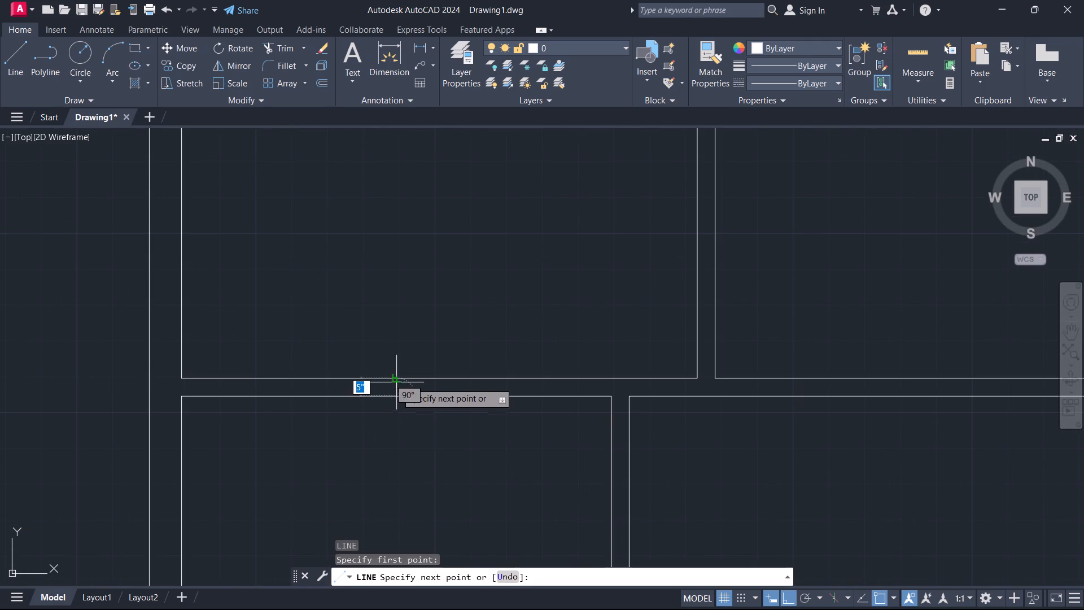
left_click(396, 377)
key("Escape")
Offset the short line across the wall by 1'6" to both sides to mark the door opening's edges.
type("O")
key("space")
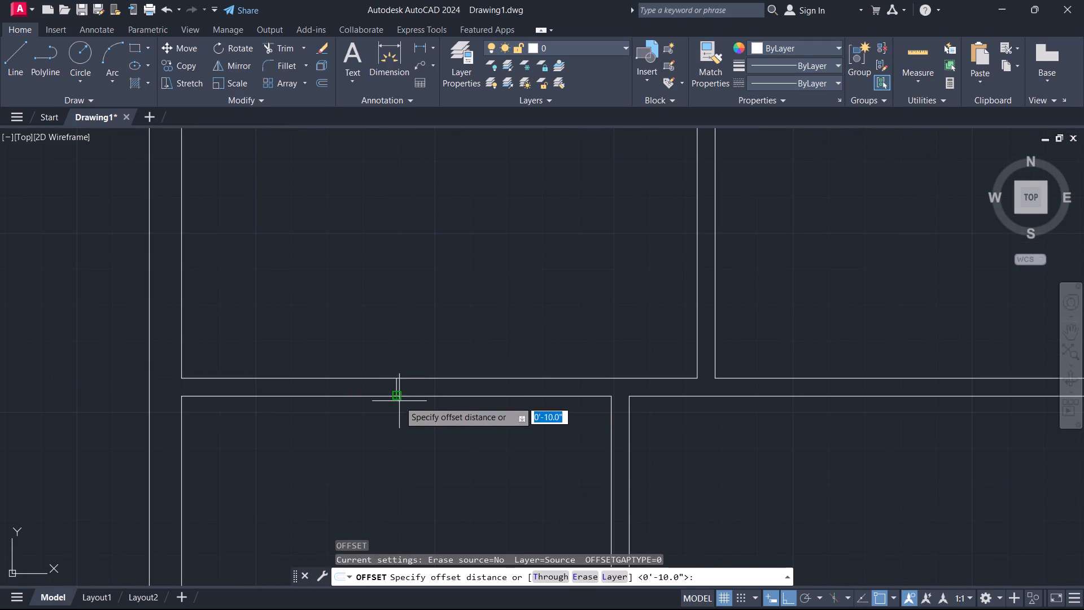
key("1")
key("apostrophe")
key("6")
key("Return")
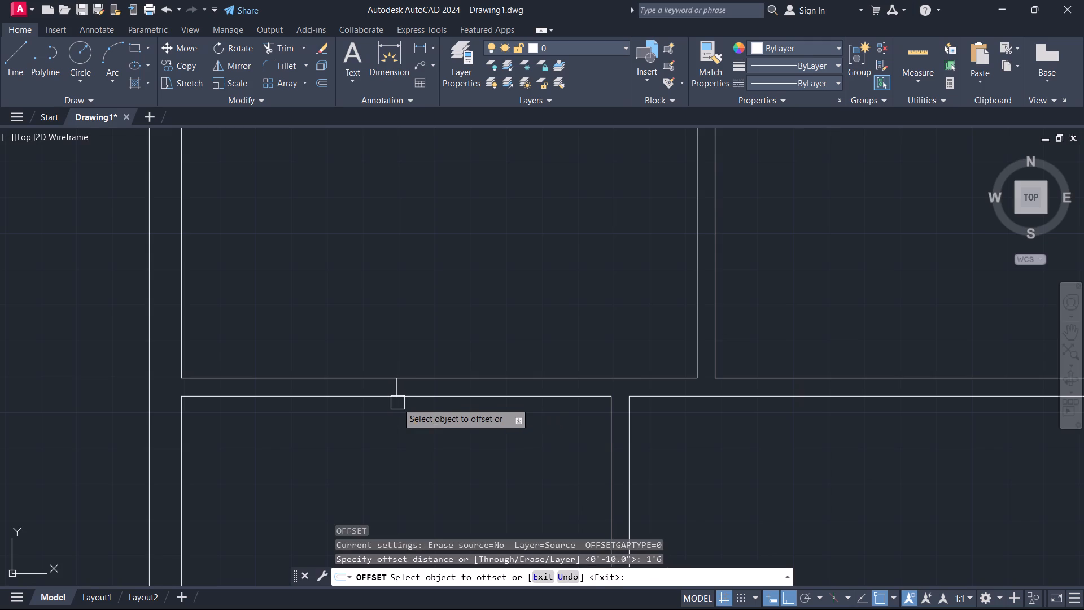
scroll(397, 389, "up", 3)
left_click(391, 381)
left_click(424, 385)
left_click(377, 391)
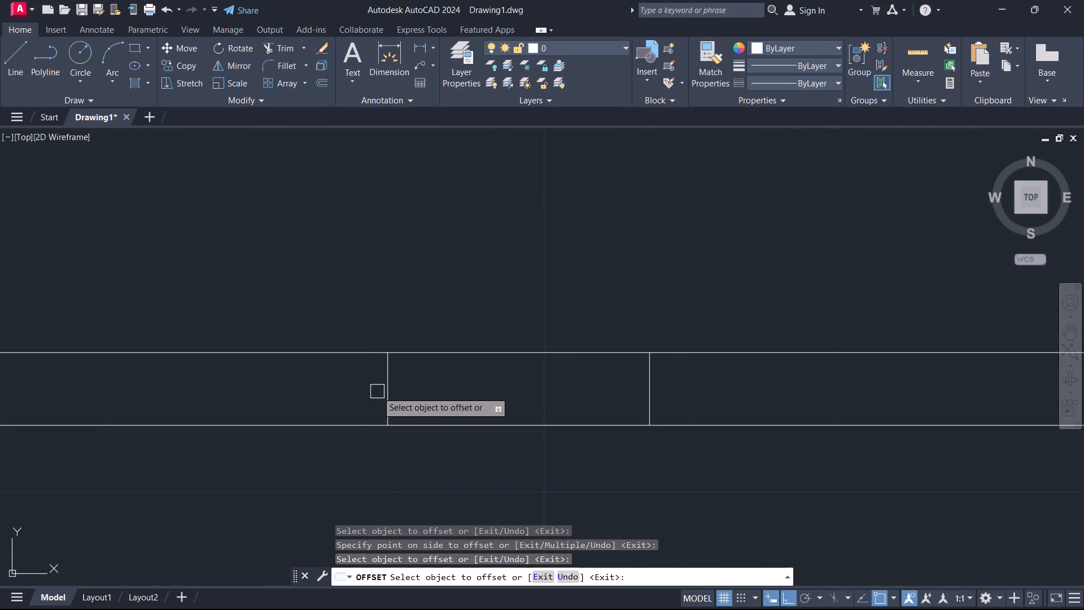
left_click(391, 395)
left_click(368, 391)
key("Escape")
Delete the middle line between the two door-edge lines.
left_click(394, 395)
left_click(347, 394)
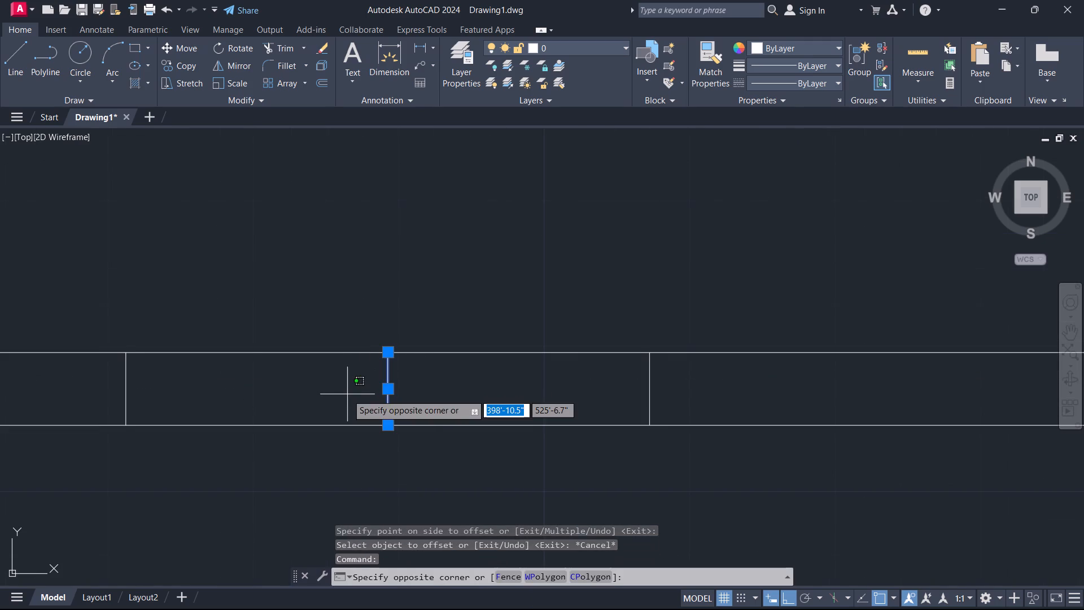
left_click(347, 394)
key("Delete")
Trim both wall lines between the two door-edge lines to open the doorway below the upper-left corner room.
type("TR")
key("space")
left_click_drag(399, 428, 399, 422)
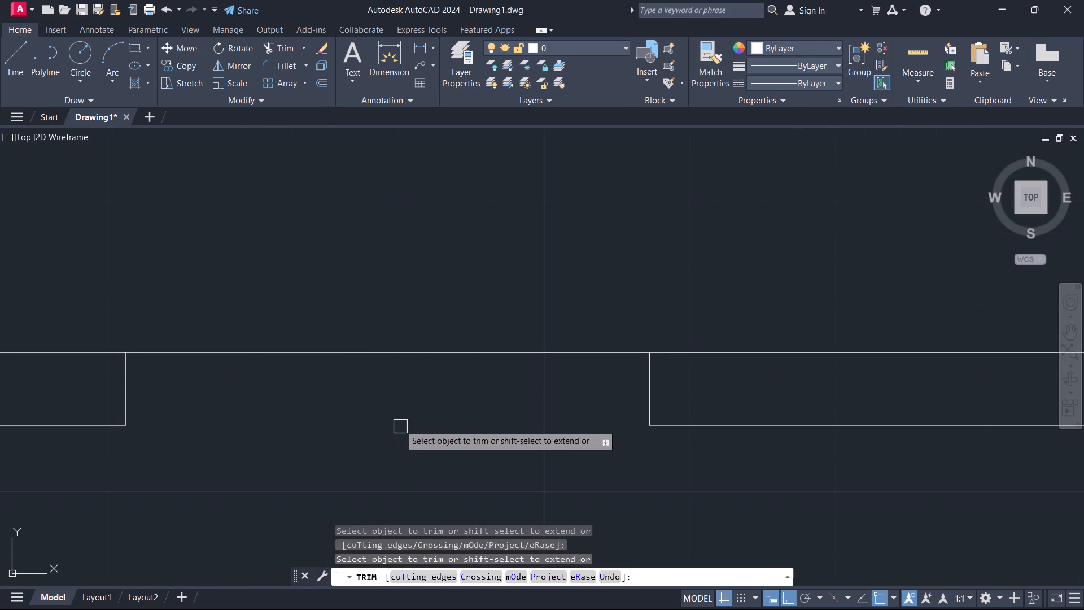
left_click_drag(399, 422, 396, 398)
left_click(397, 329)
left_click(395, 405)
key("Escape")
Extend the right line of the partition between the two upper-left rooms down to the lower line of the wall below.
scroll(395, 406, "down", 2)
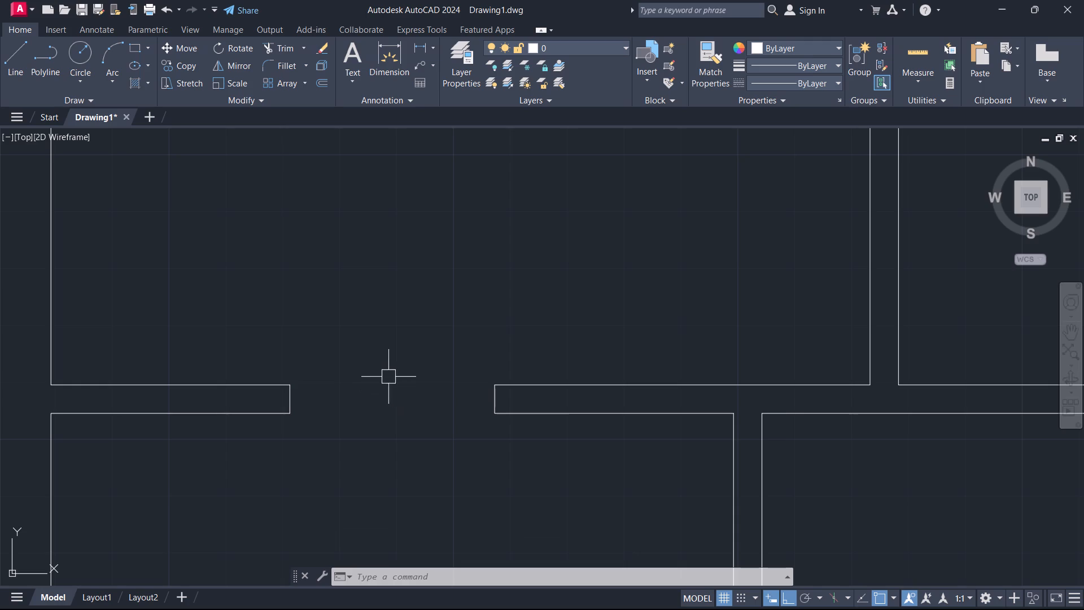
scroll(421, 426, "down", 2)
middle_click_drag(465, 436, 370, 369)
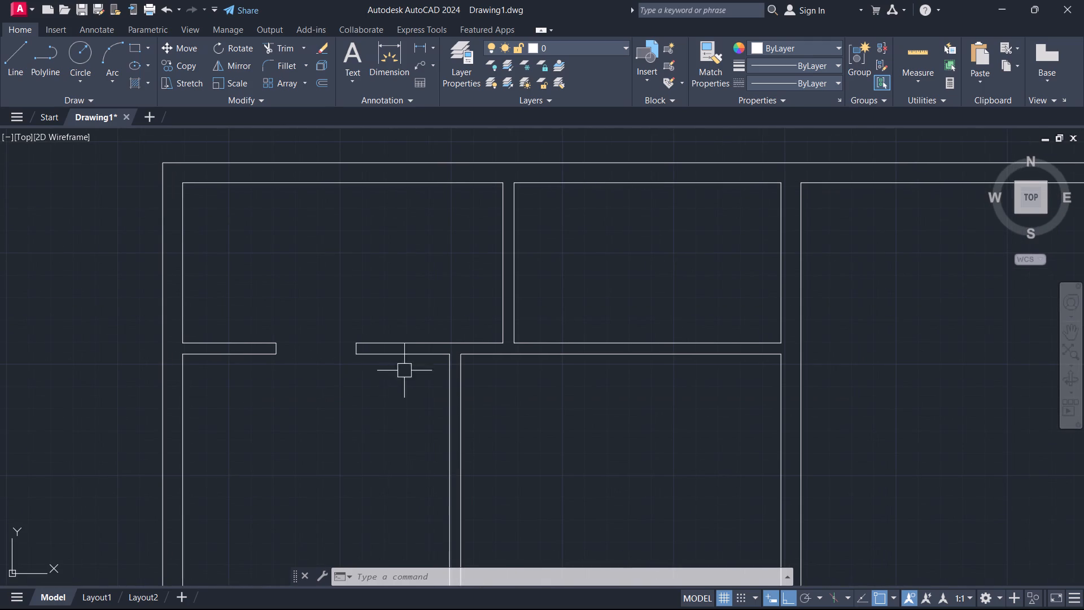
scroll(554, 350, "up", 2)
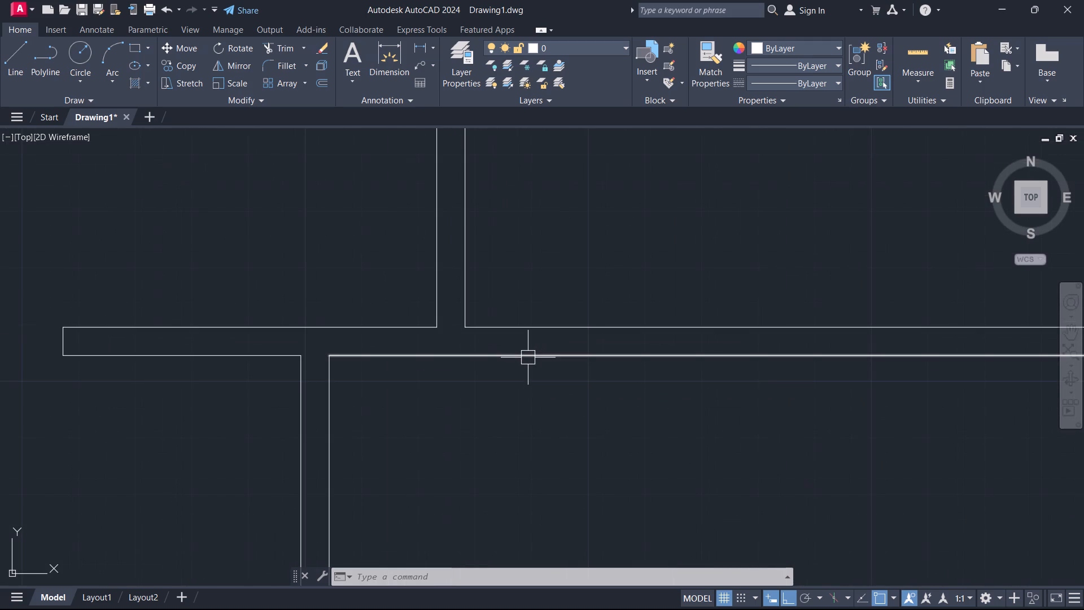
type("EX")
key("space")
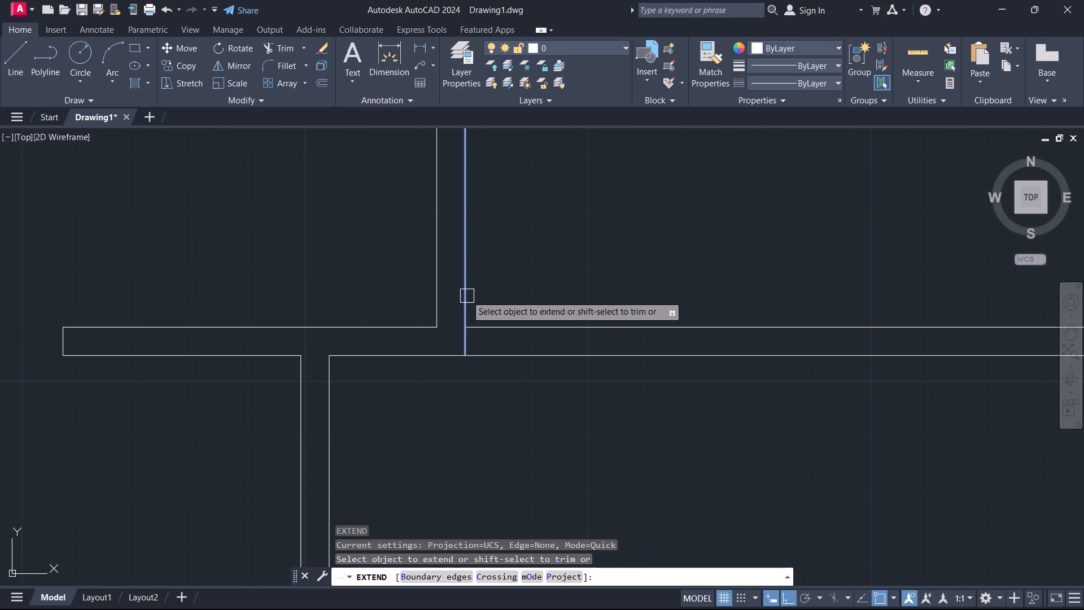
left_click(466, 294)
key("Escape")
Offset the extended partition line by 3' to the right, into the neighbouring room.
type("O")
key("space")
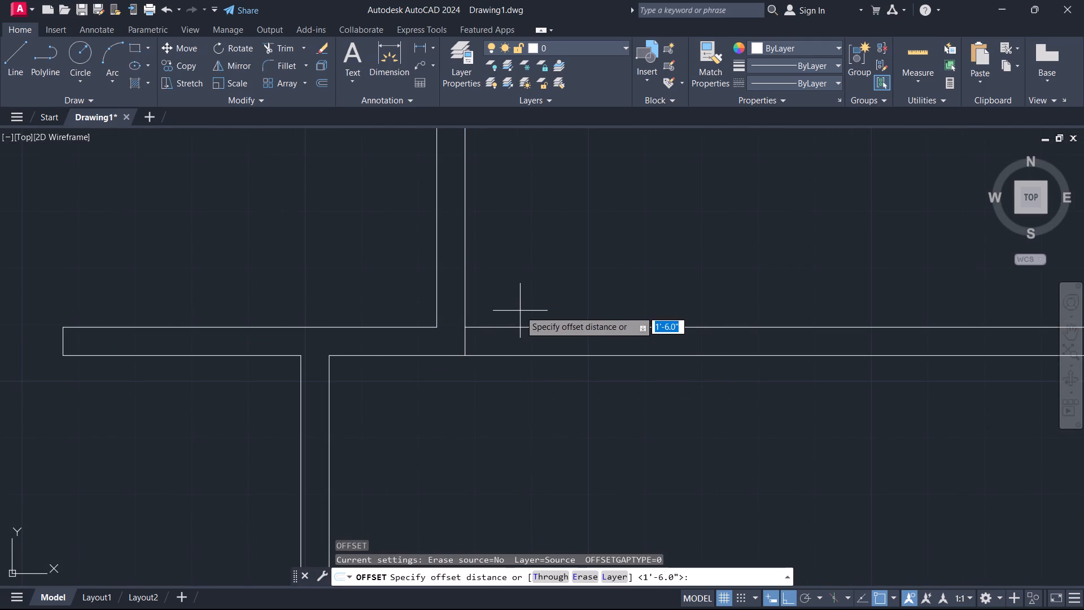
key("3")
key("apostrophe")
key("Return")
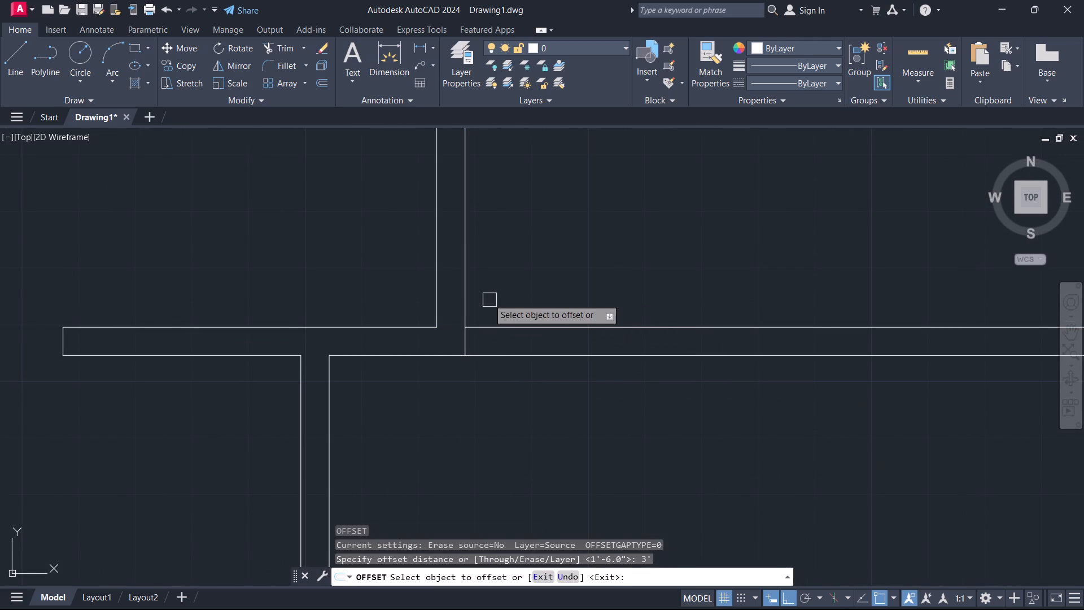
left_click(467, 294)
left_click(539, 302)
key("Escape")
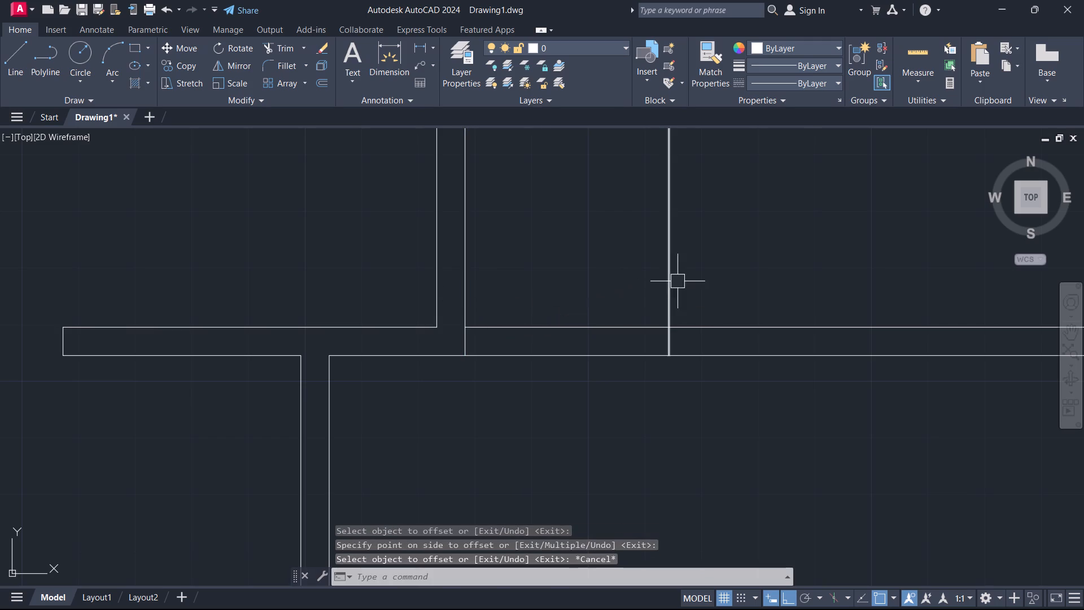
Trim the wall lines between the partition and the offset line, plus the offset's excess above the wall, to open the second doorway.
key("t")
key("r")
key("space")
left_click_drag(692, 268, 683, 263)
left_click(614, 254)
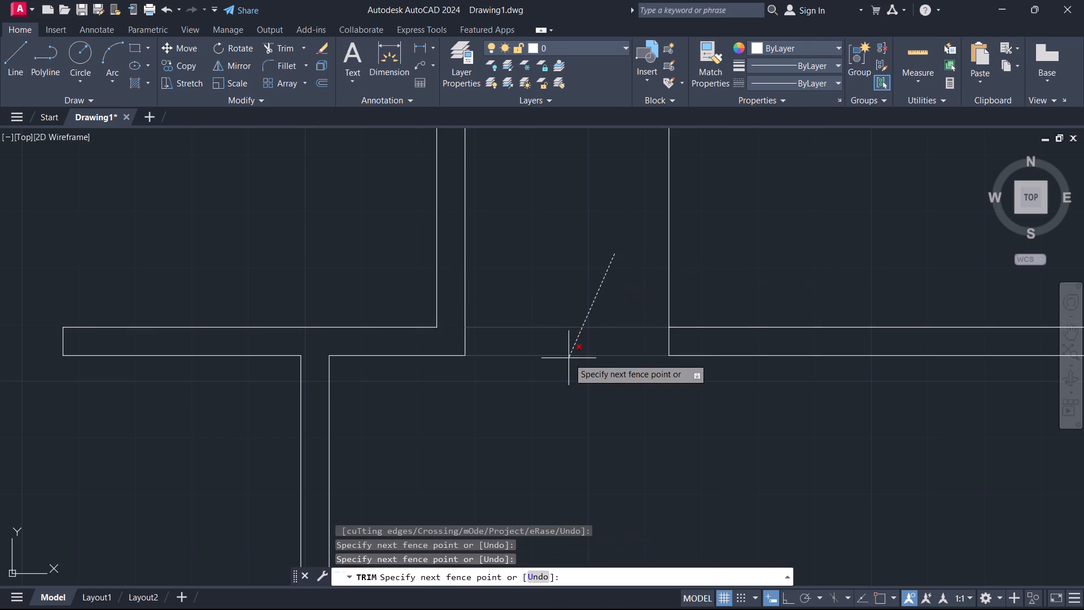
left_click(573, 379)
left_click(627, 247)
left_click(722, 224)
key("Escape")
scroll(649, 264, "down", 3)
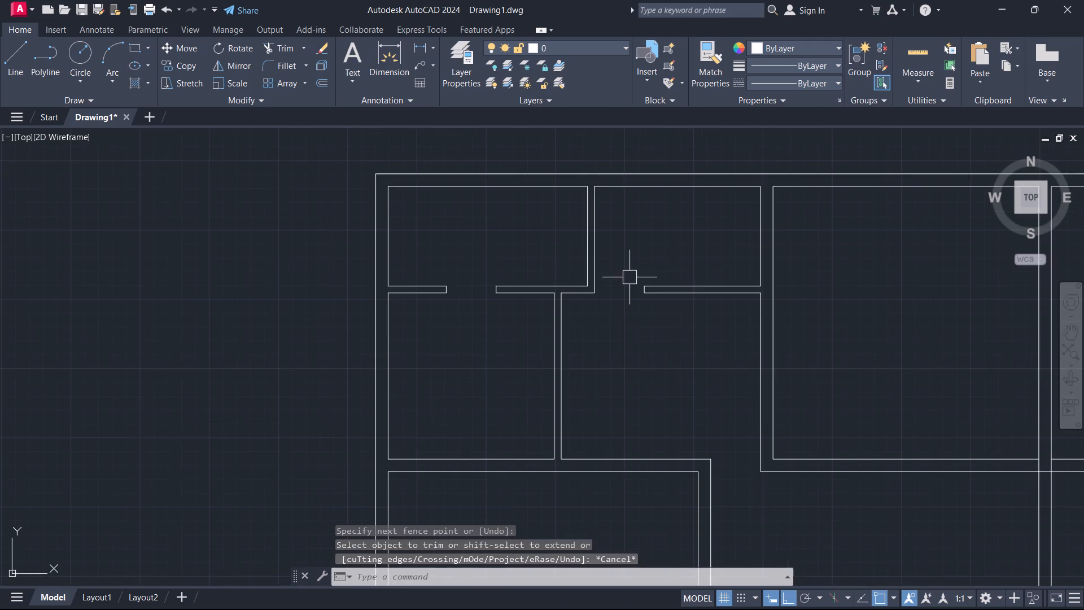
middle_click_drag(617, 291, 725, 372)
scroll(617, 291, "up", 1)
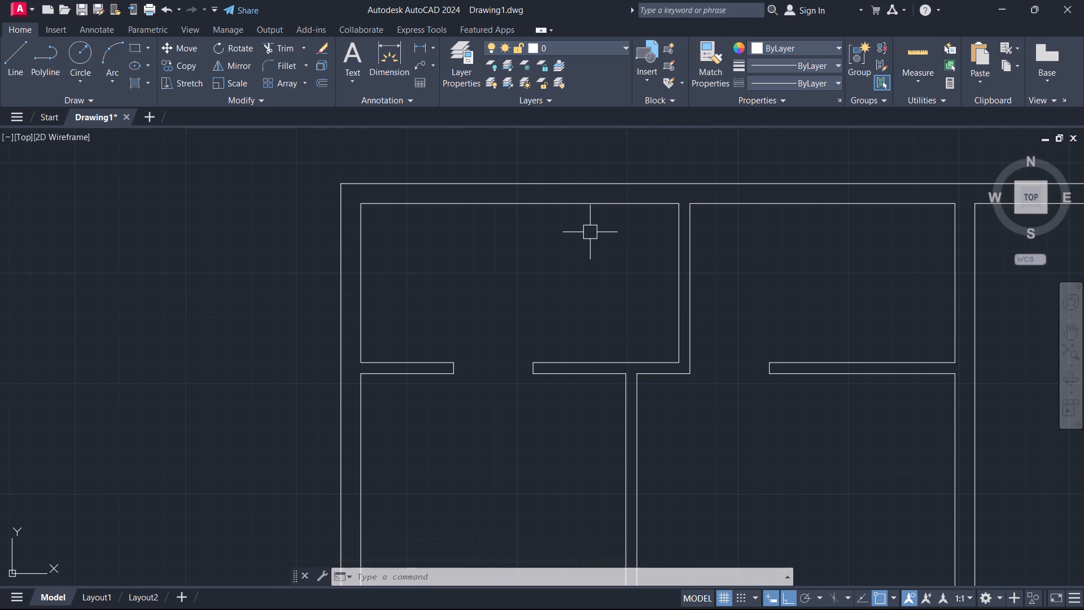
Draw a short line straight across the upper outer wall of the upper-left room, somewhat right of the room's middle.
scroll(563, 139, "up", 1)
type("L")
key("space")
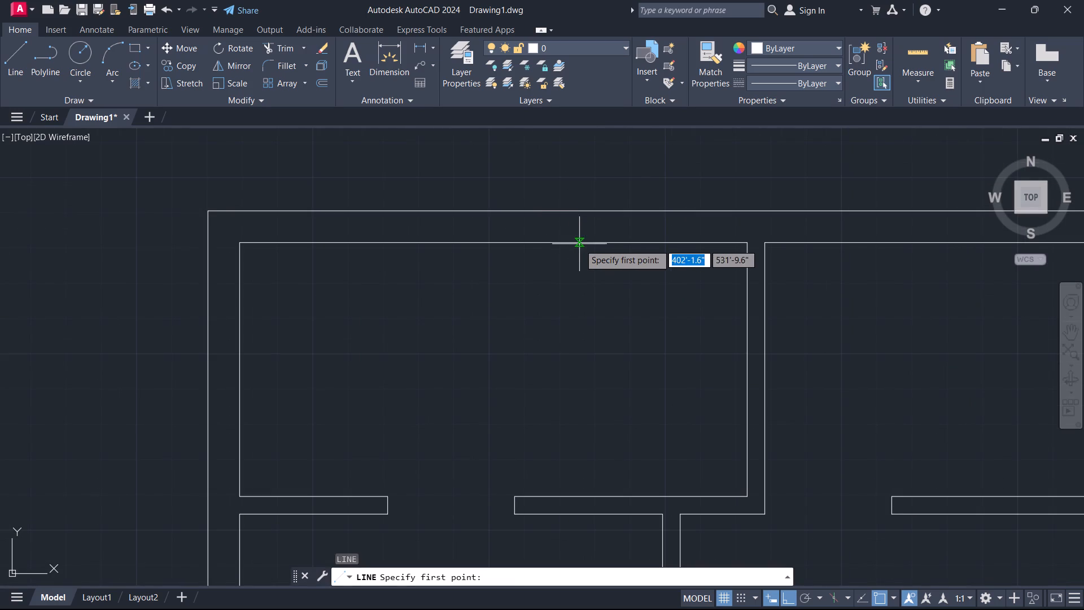
left_click_drag(581, 243, 582, 237)
left_click(581, 210)
key("Escape")
Offset the short line across the upper outer wall by 1' to both sides.
type("O")
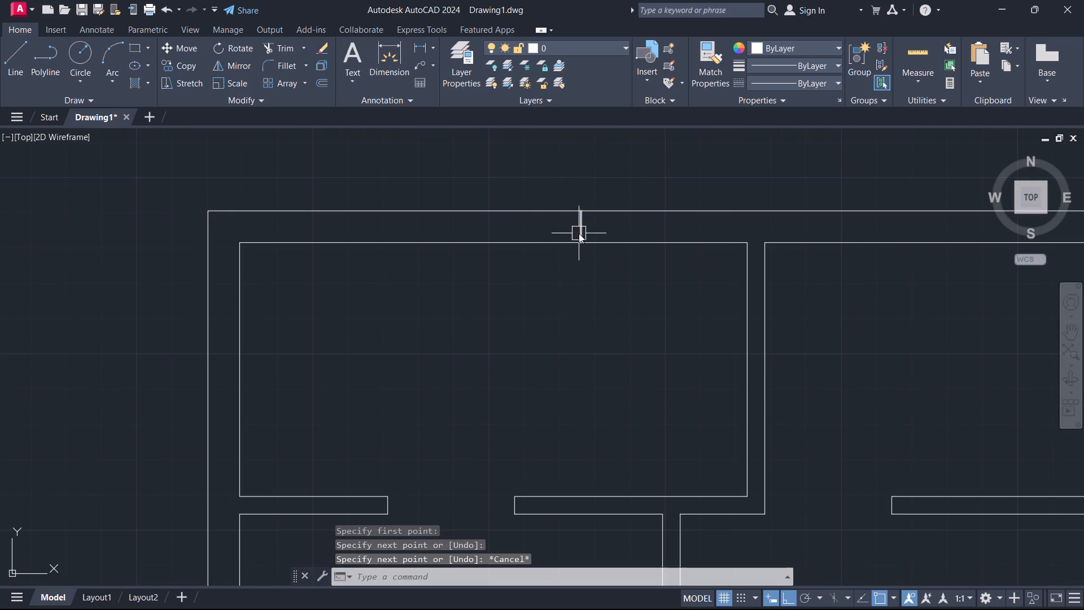
key("space")
key("1")
key("apostrophe")
key("Return")
scroll(572, 231, "up", 2)
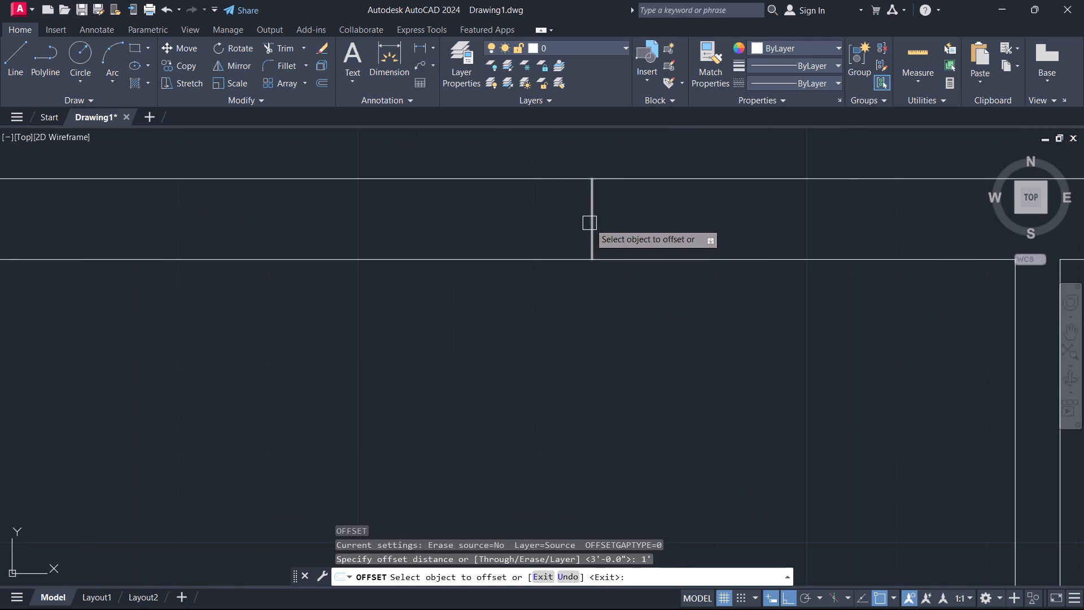
left_click(589, 223)
left_click(562, 224)
left_click(597, 226)
left_click(659, 214)
key("Escape")
Delete the original middle line between the two offset window-edge lines in the upper outer wall.
left_click(546, 233)
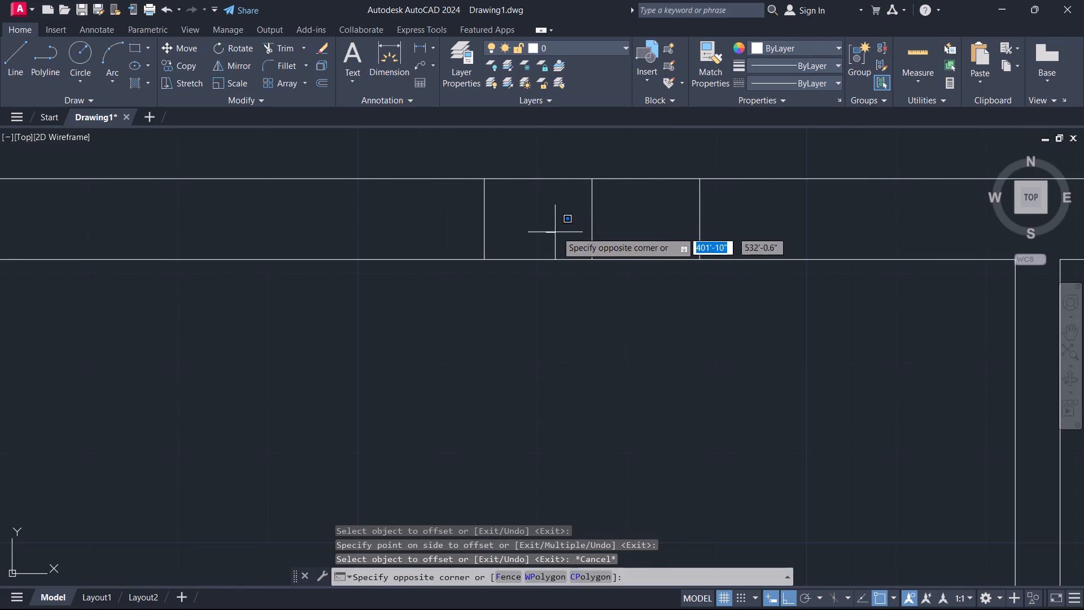
left_click(642, 231)
left_click_drag(629, 228, 613, 226)
left_click(558, 219)
key("Delete")
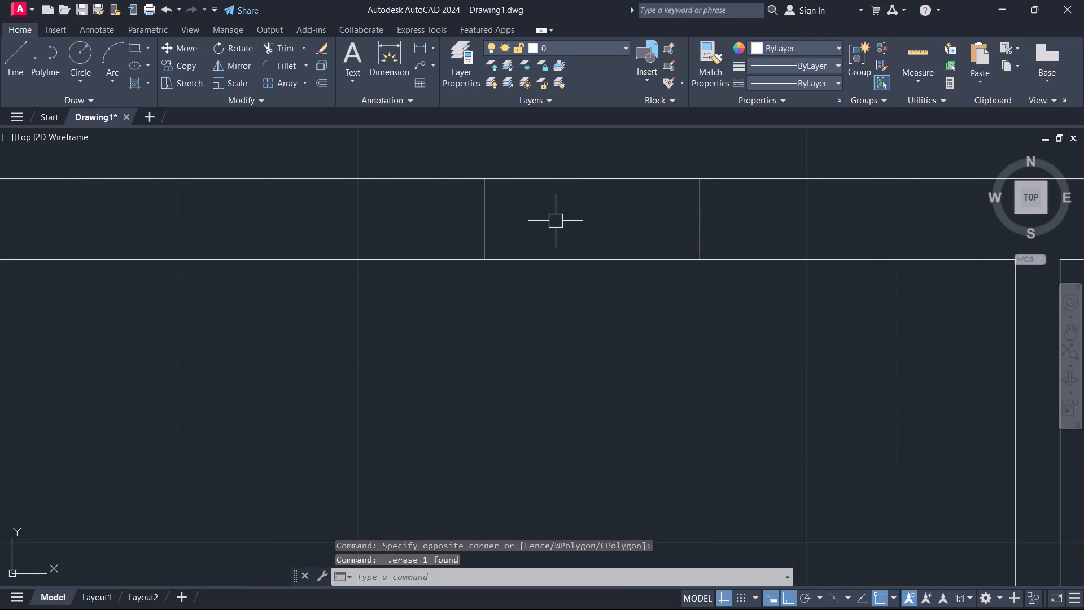
Draw a horizontal line joining the midpoints of the two window-edge lines in the upper outer wall.
key("l")
key("space")
left_click(484, 221)
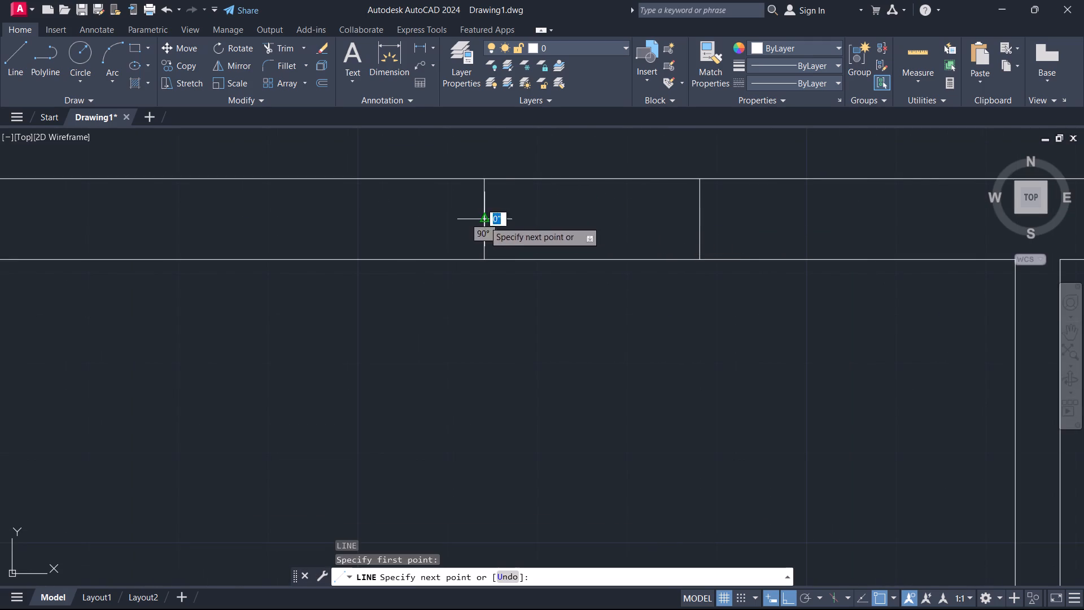
left_click(698, 221)
key("Escape")
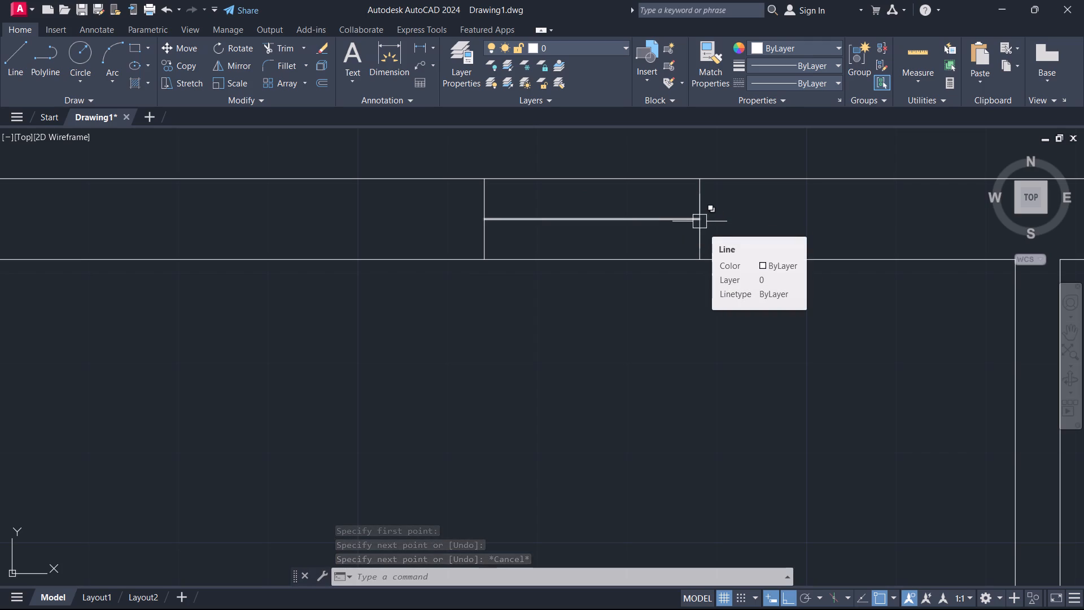
Draw a short line across the left outer wall of the upper-left room, starting at the midpoint of its inner wall line.
scroll(569, 371, "down", 2)
middle_click_drag(529, 444, 582, 336)
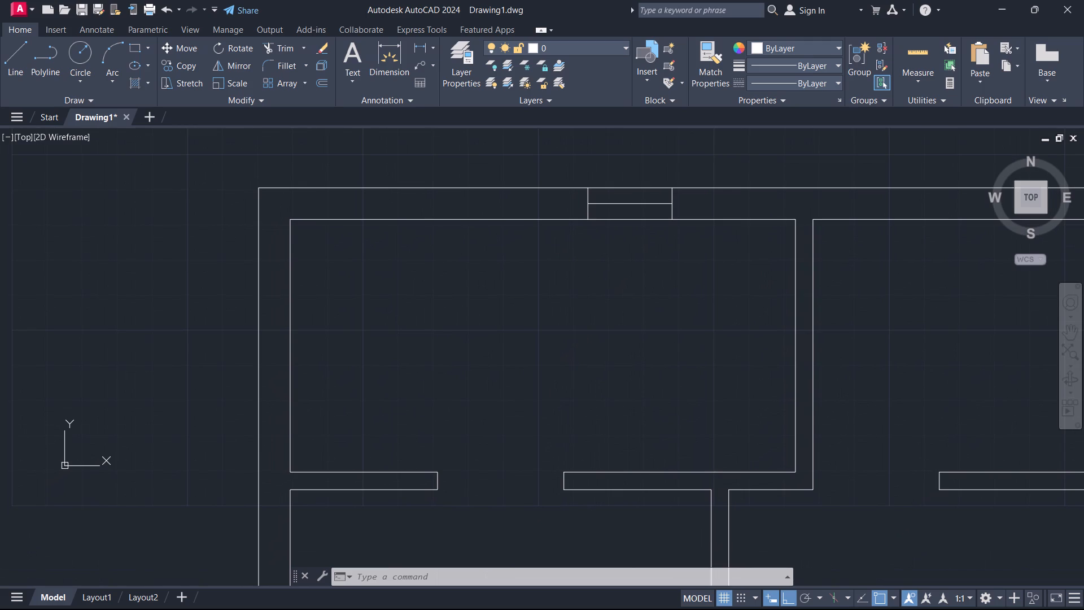
key("l")
key("space")
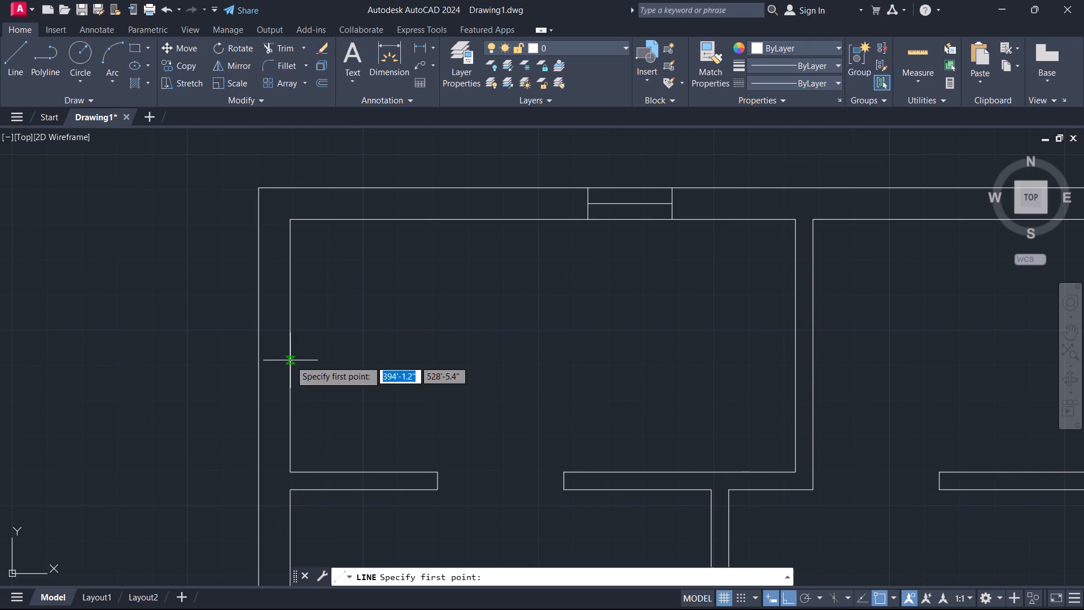
left_click(292, 349)
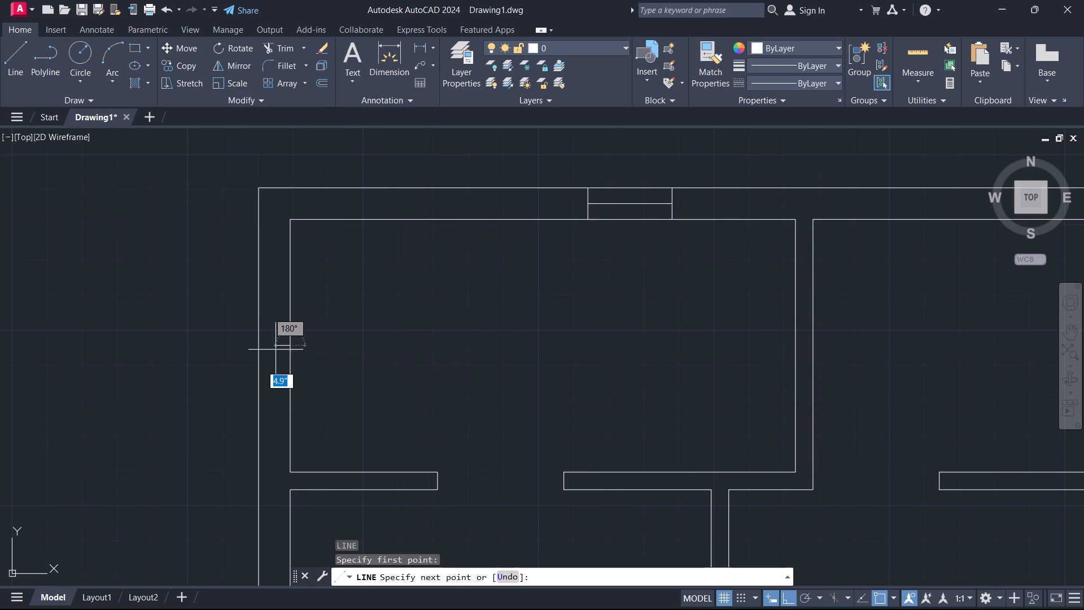
left_click(260, 350)
key("Escape")
Offset the short line across the left outer wall by 1'6" both upward and downward.
key("o")
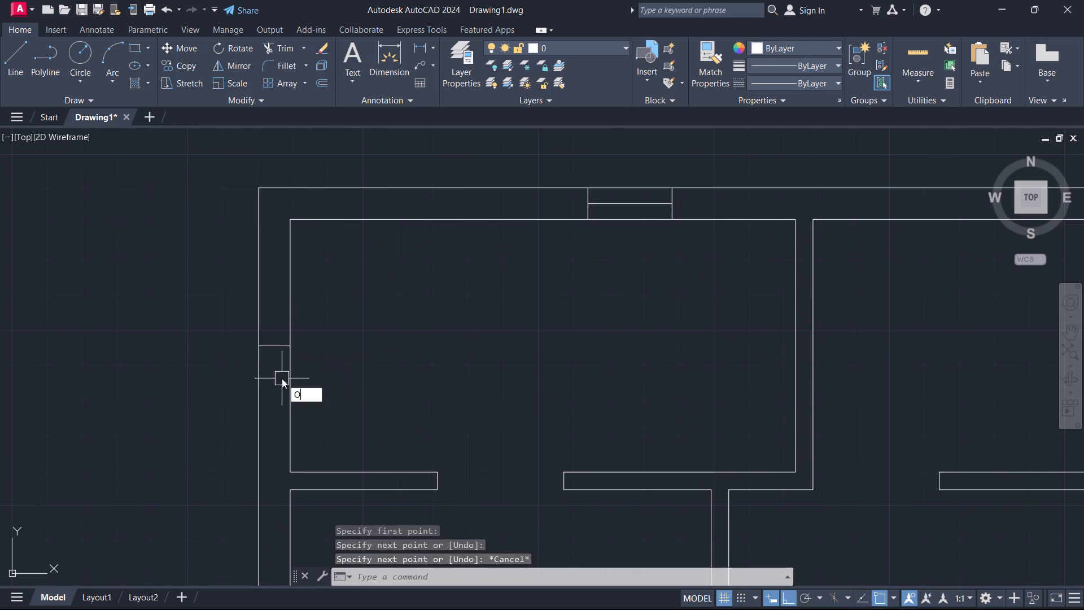
key("space")
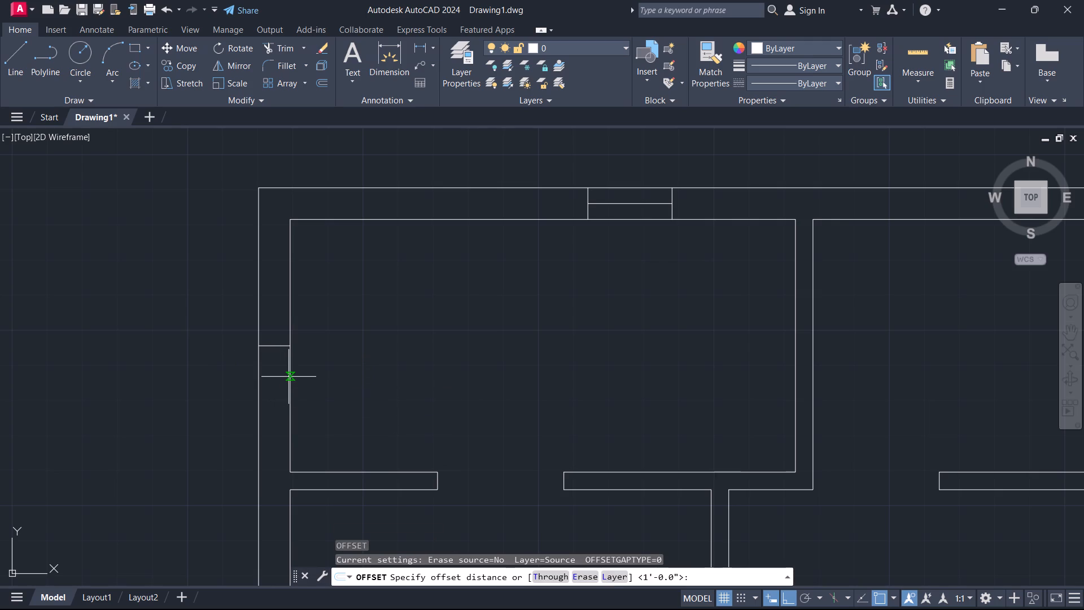
type("1'6")
key("Return")
scroll(271, 365, "up", 1)
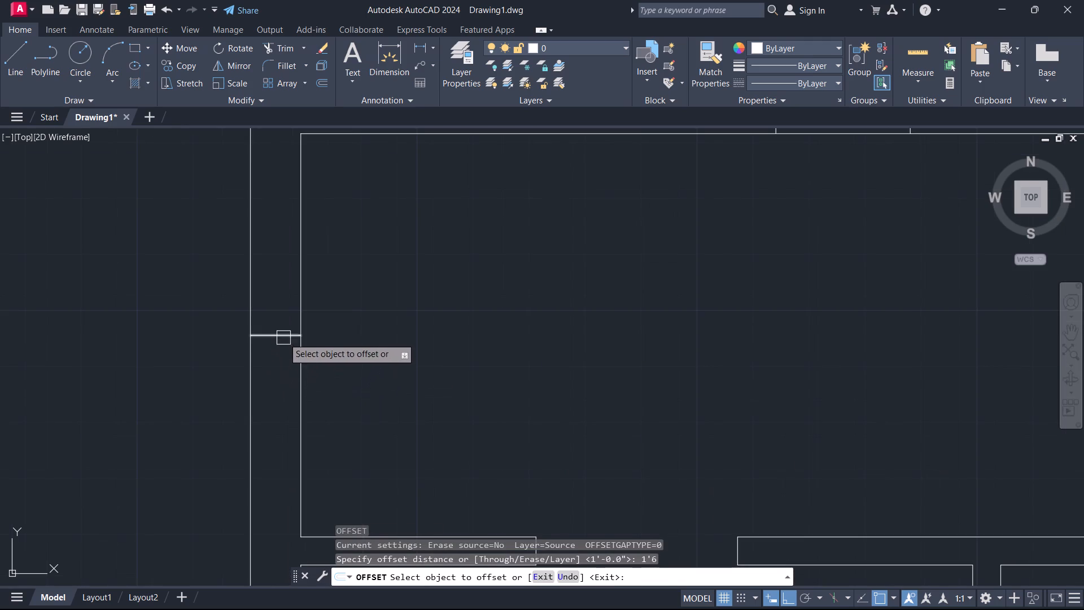
left_click_drag(283, 338, 283, 330)
left_click(285, 276)
left_click(277, 333)
left_click(264, 381)
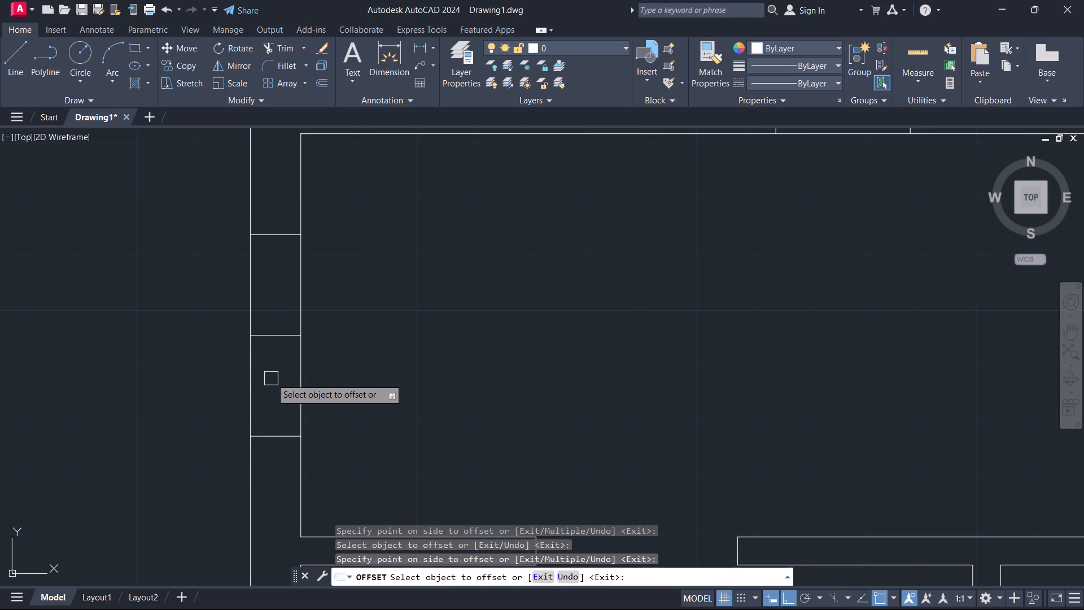
left_click(279, 360)
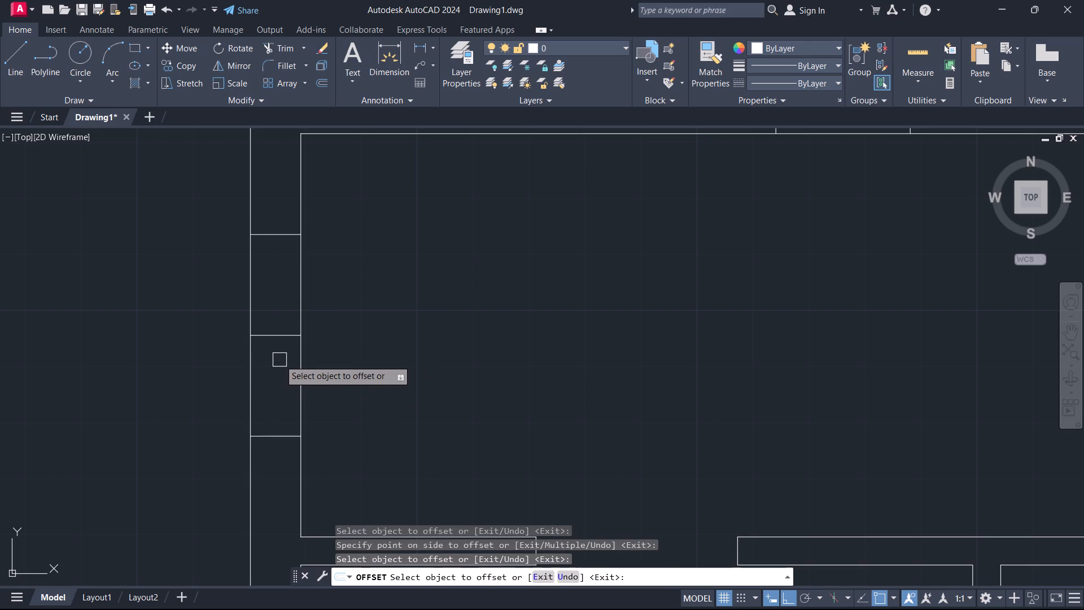
key("Escape")
key("Escape")
Delete the original middle line between the two window-edge lines in the left outer wall.
left_click(281, 355)
left_click(275, 323)
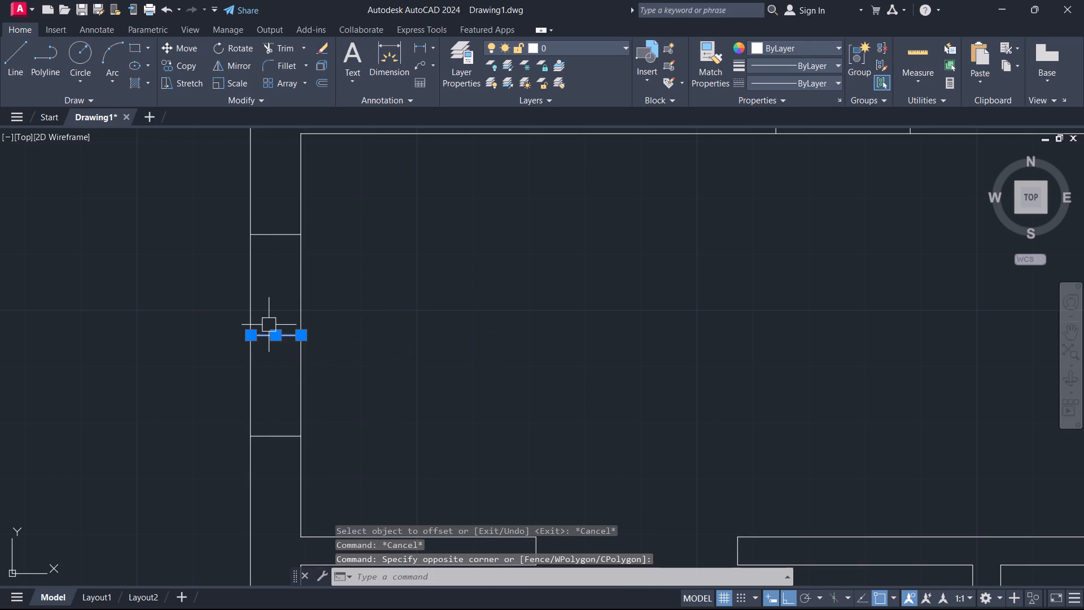
key("Delete")
key("space")
key("Escape")
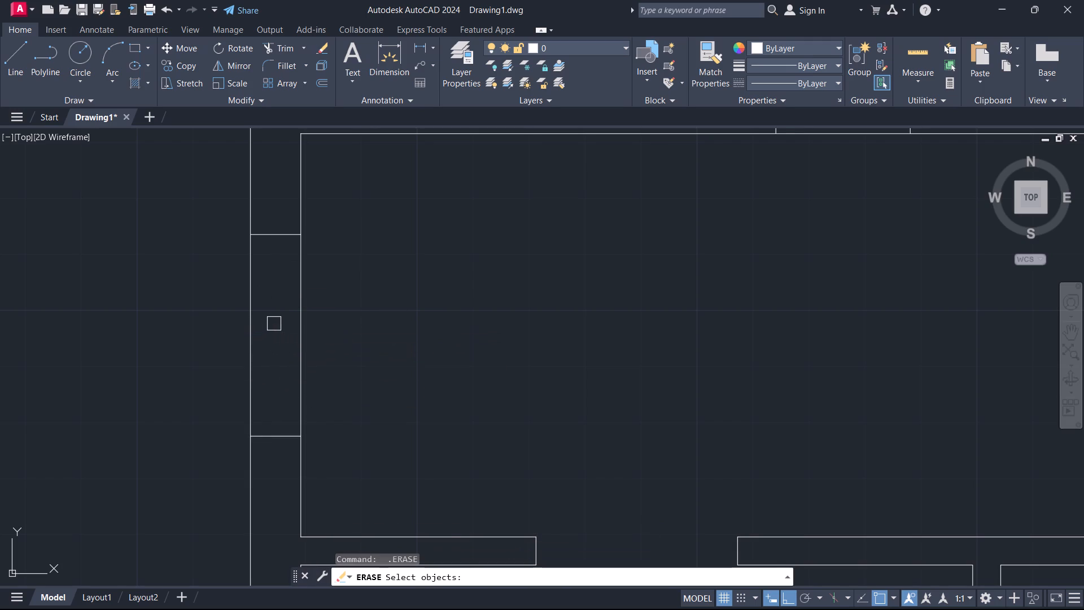
Draw a vertical line joining the midpoints of the two window-edge lines in the left outer wall.
type("L")
key("space")
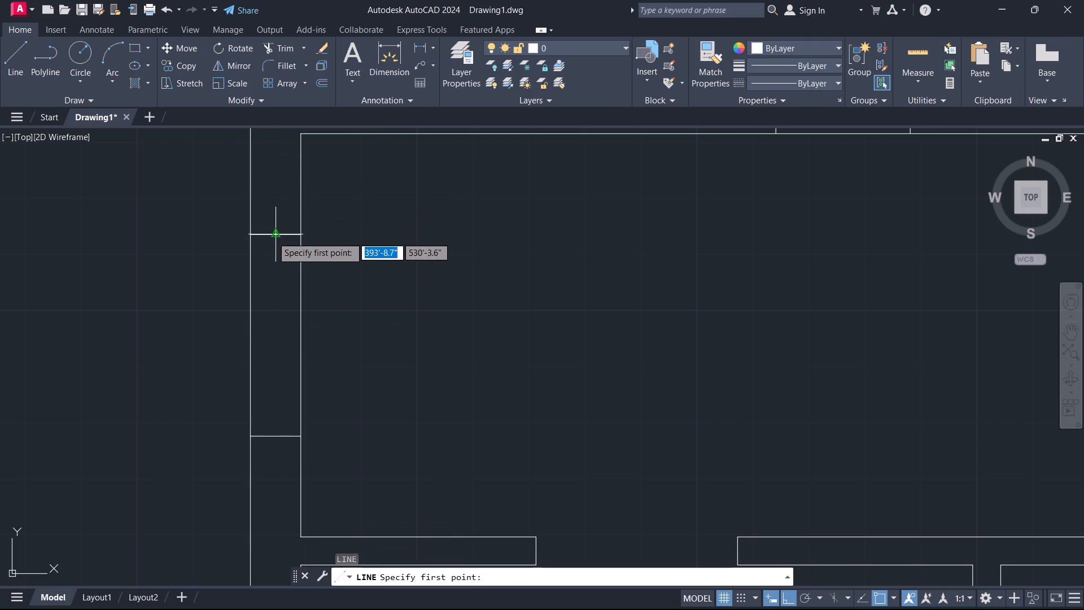
left_click(272, 237)
left_click(275, 434)
key("Escape")
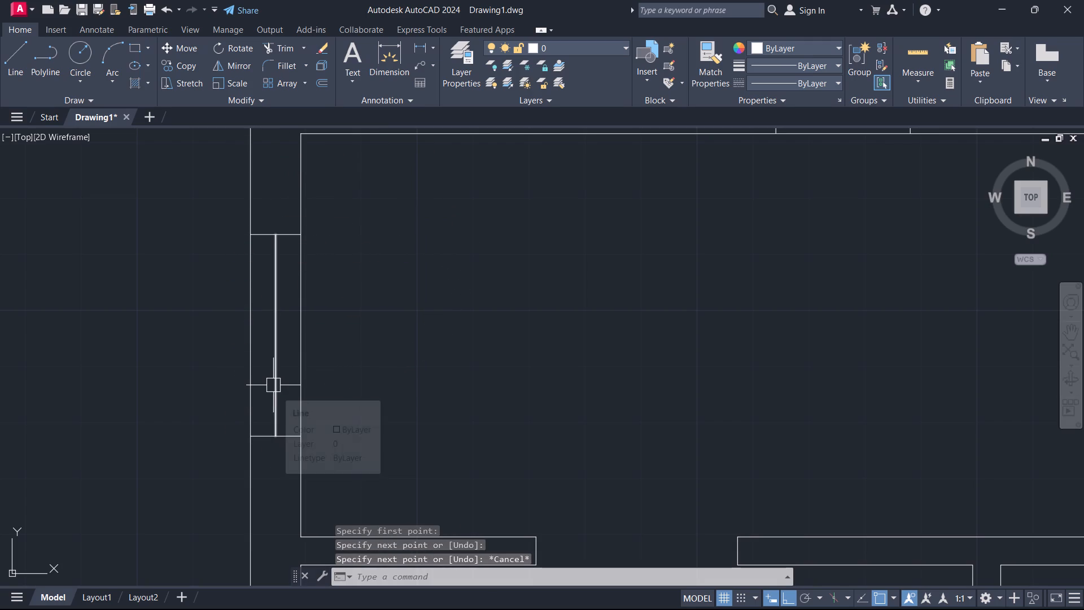
Offset the vertical centre line of the left-wall window by 1" to both sides.
type("O")
key("space")
key("1")
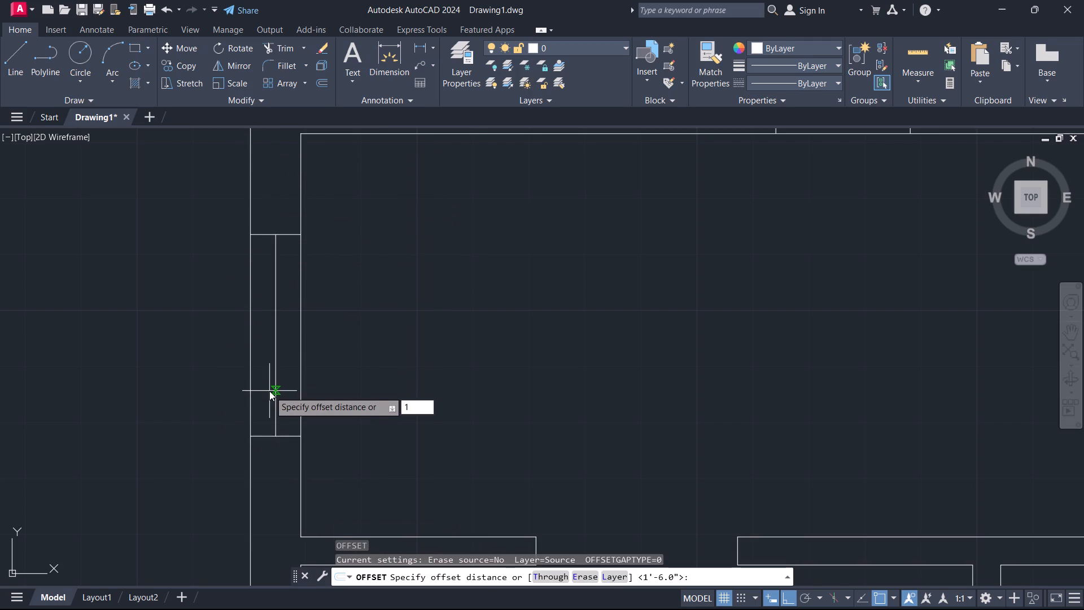
key("Return")
left_click(269, 391)
left_click(251, 395)
scroll(290, 381, "up", 2)
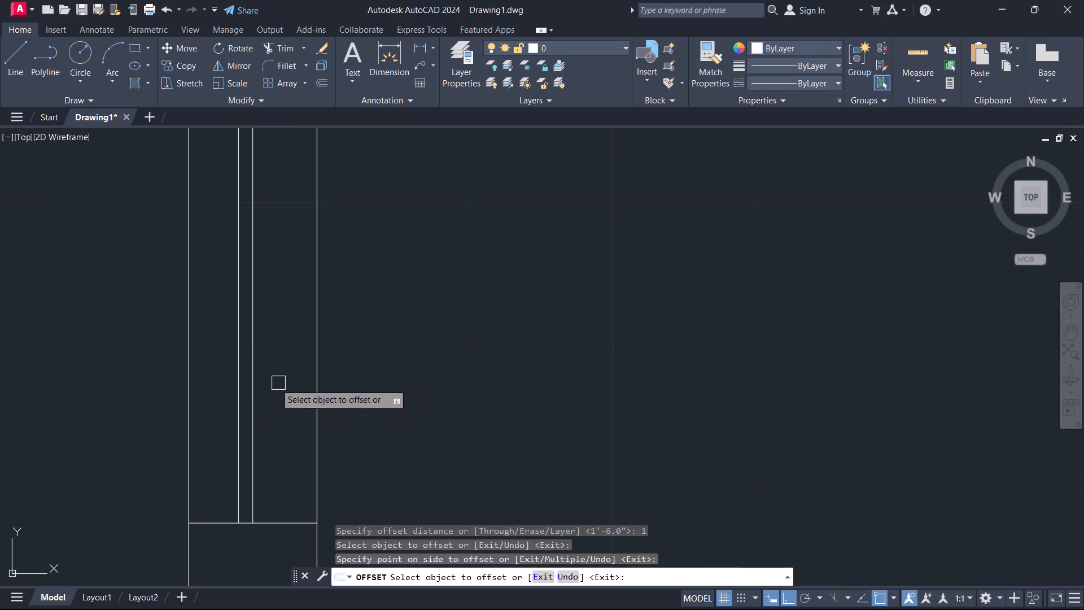
left_click(253, 392)
left_click(287, 391)
key("Escape")
Delete the original centre line of the left-wall window, keeping its two offset lines.
left_click(248, 394)
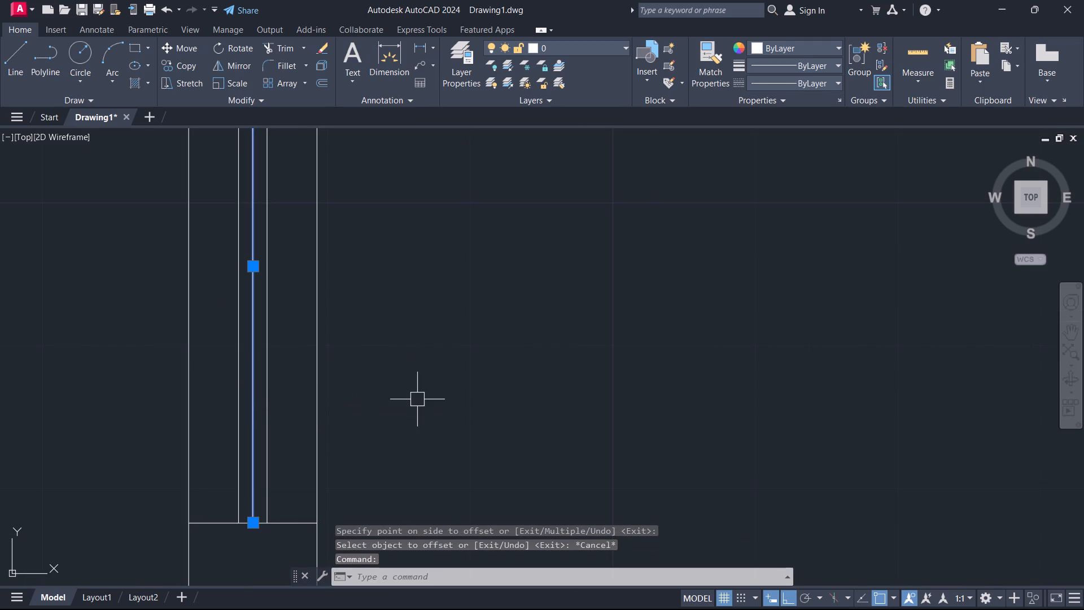
key("Delete")
Draw a short line across the vertical partition below the upper-left room, at the midpoints of both wall lines.
scroll(417, 399, "down", 3)
middle_click_drag(399, 393, 369, 299)
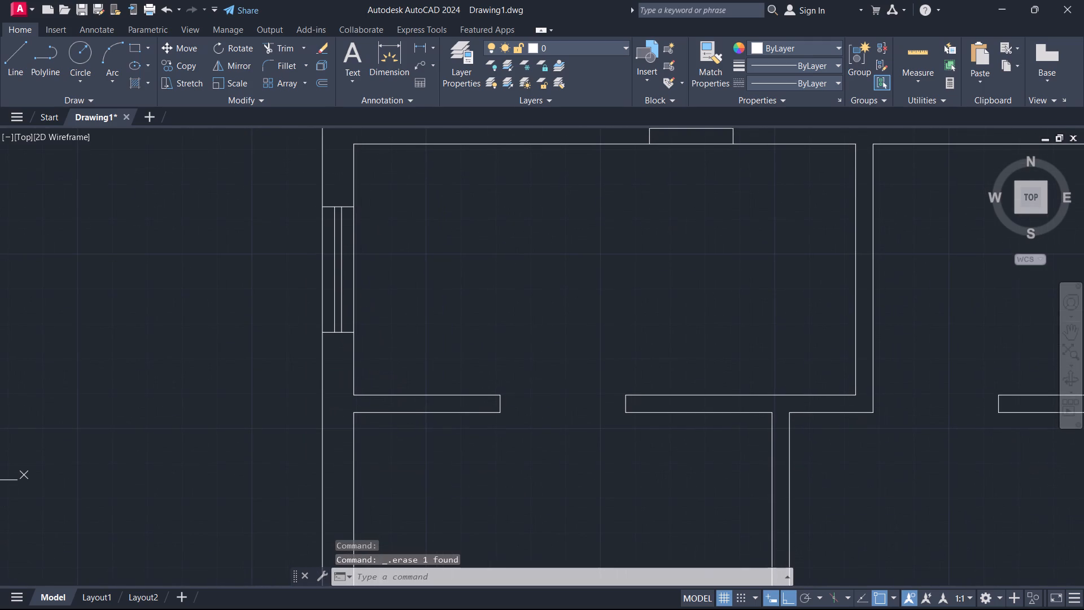
middle_click_drag(426, 285, 364, 361)
scroll(426, 285, "down", 1)
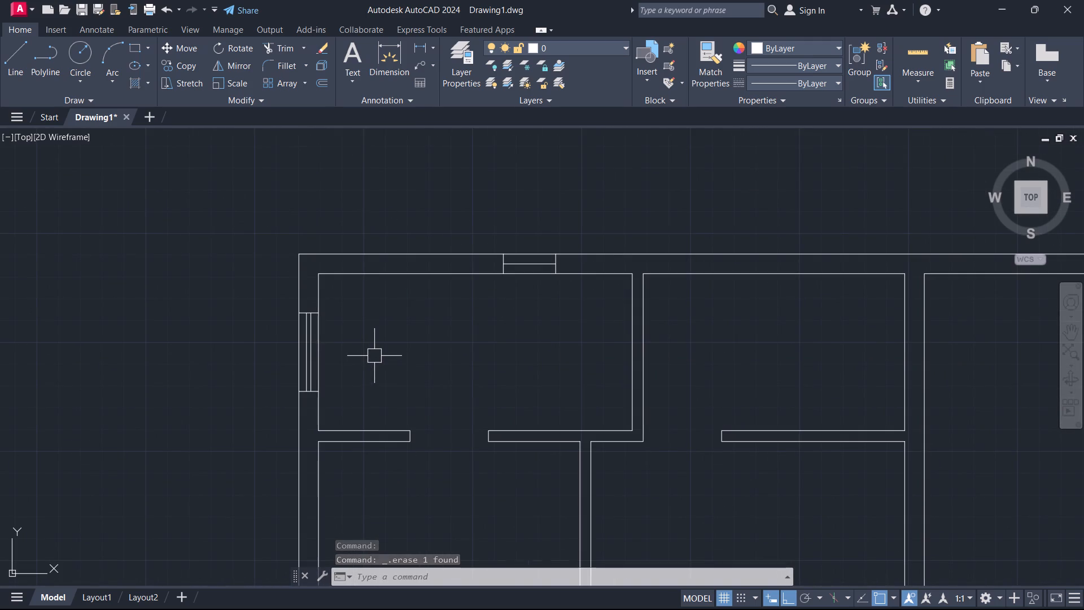
scroll(374, 356, "up", 1)
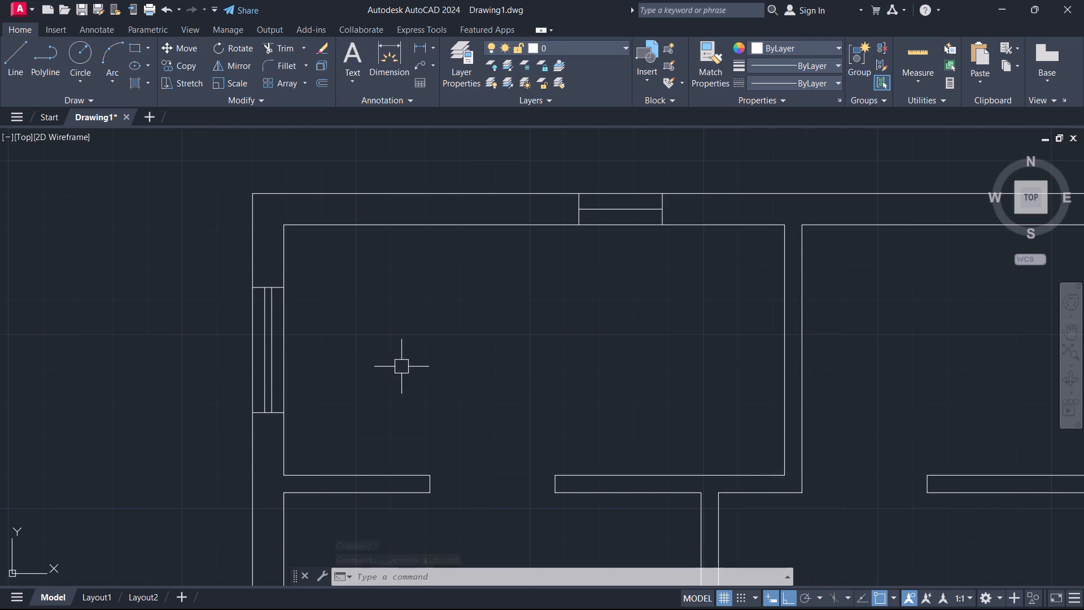
middle_click_drag(431, 394, 418, 265)
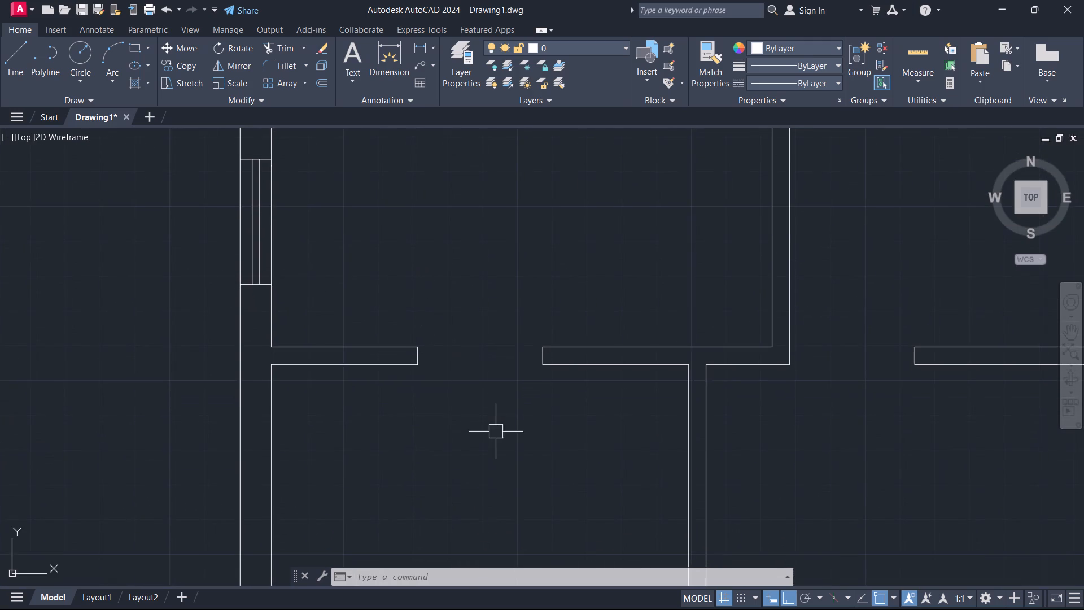
scroll(497, 435, "down", 1)
middle_click_drag(482, 409, 423, 201)
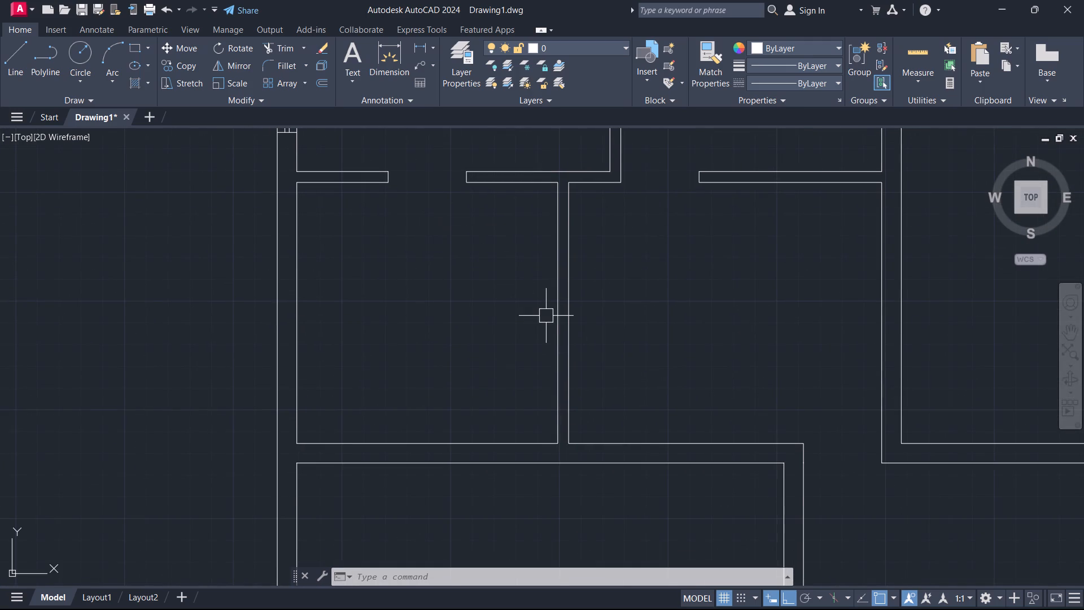
type("L")
key("space")
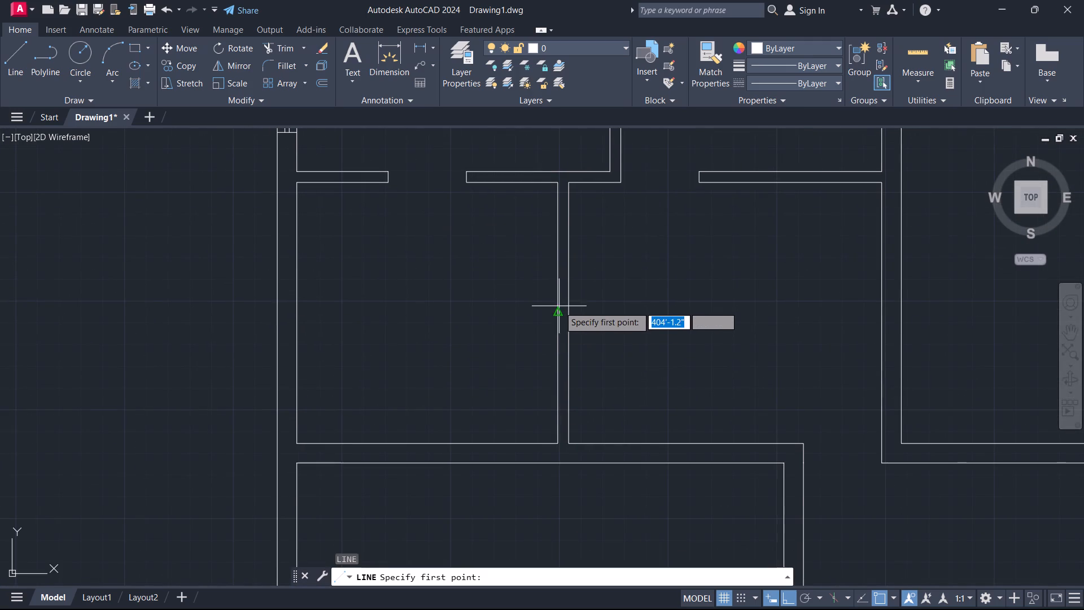
left_click(560, 311)
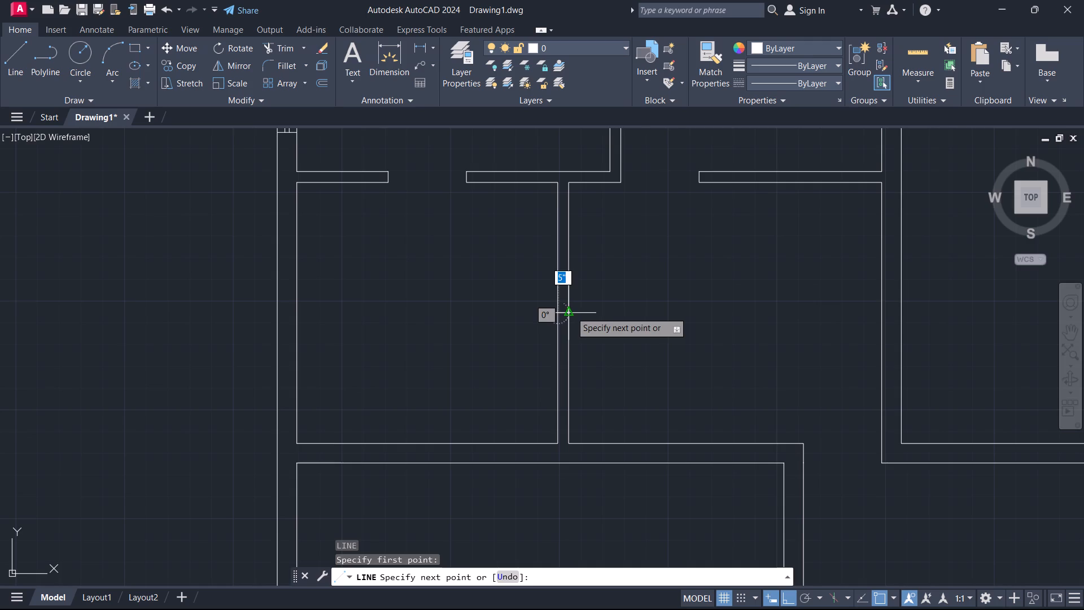
left_click(571, 312)
key("Escape")
Offset the short line across the vertical partition by 1'6" both upward and downward.
scroll(570, 321, "up", 2)
type("O 1'6")
key("Return")
scroll(562, 321, "up", 1)
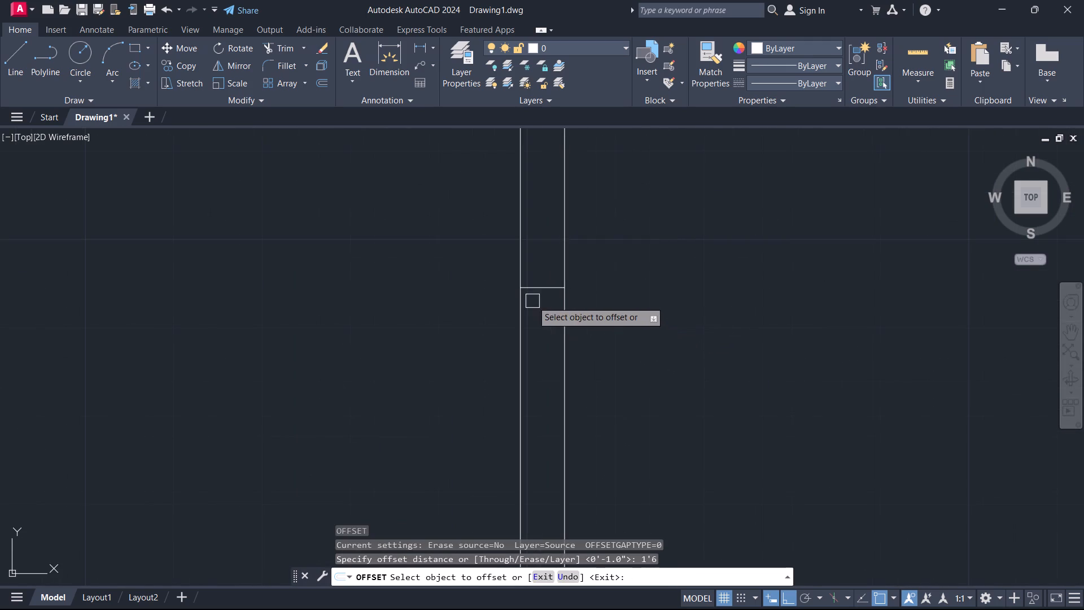
left_click(534, 290)
left_click(535, 238)
left_click(537, 284)
left_click(540, 330)
key("Escape")
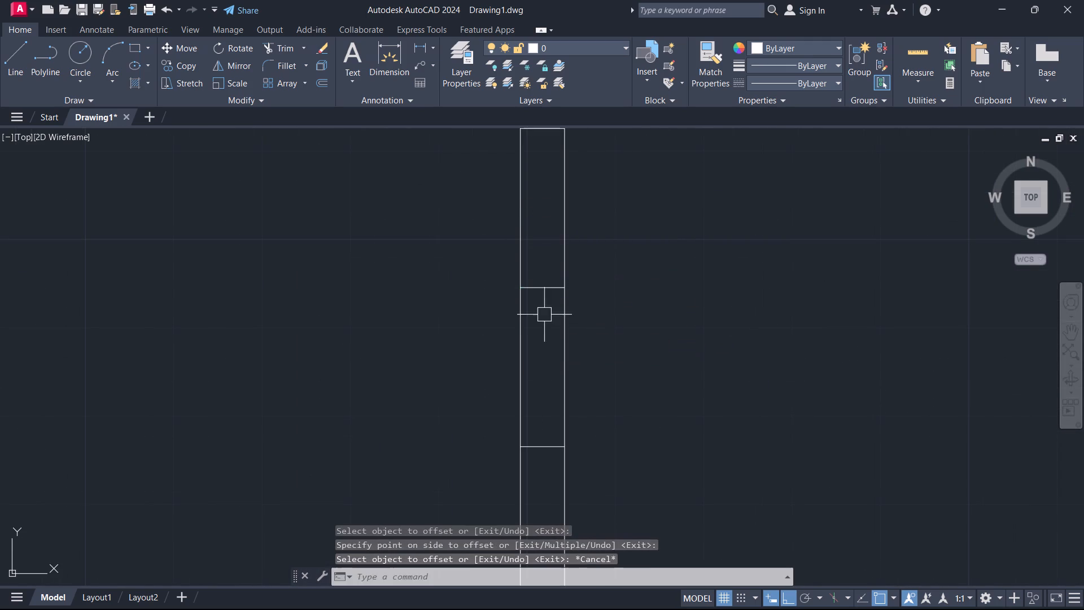
Delete the original middle line between the two offset edge lines in the vertical partition.
left_click_drag(545, 314, 545, 308)
left_click(528, 276)
key("Delete")
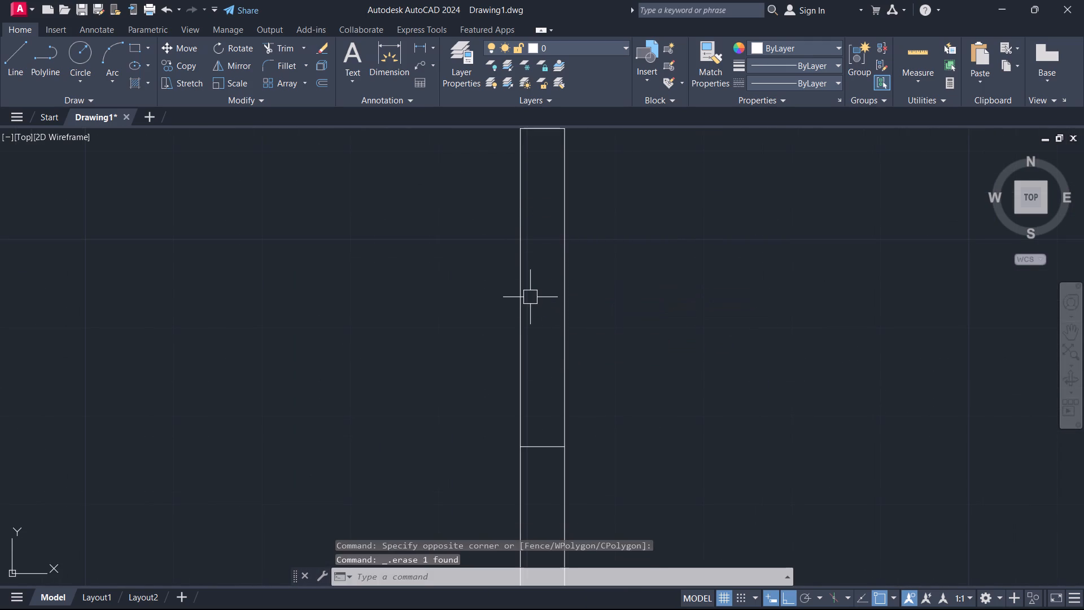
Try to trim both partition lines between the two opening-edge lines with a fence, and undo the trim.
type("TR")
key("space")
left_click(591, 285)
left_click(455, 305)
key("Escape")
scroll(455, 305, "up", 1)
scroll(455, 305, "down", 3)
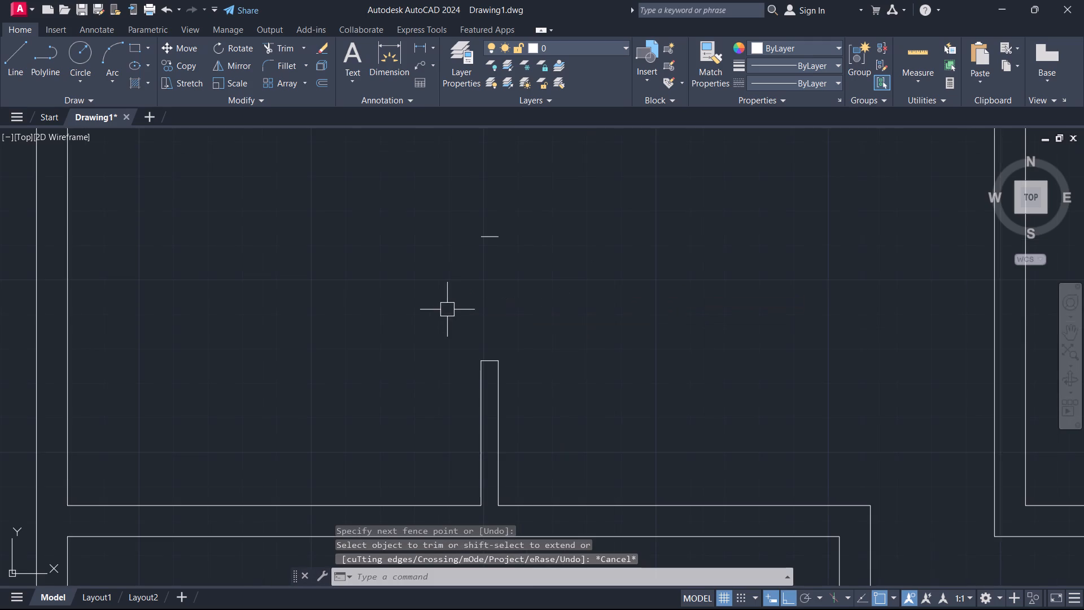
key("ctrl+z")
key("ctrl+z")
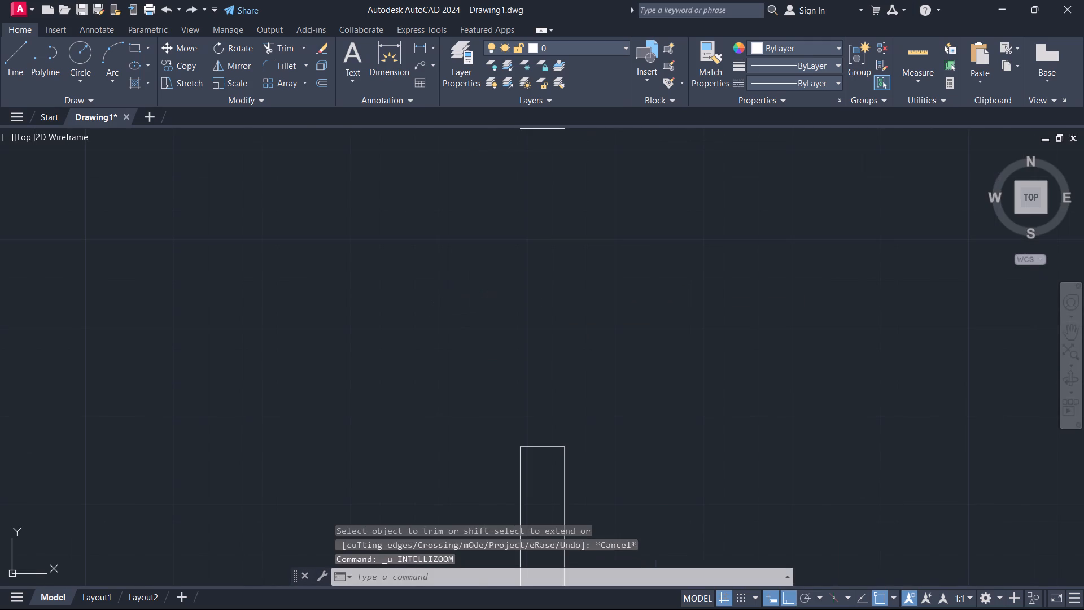
Trim both partition lines between the two opening-edge lines with a fence to open the doorway below the upper-left room.
middle_click_drag(492, 287, 461, 337)
key("t")
key("r")
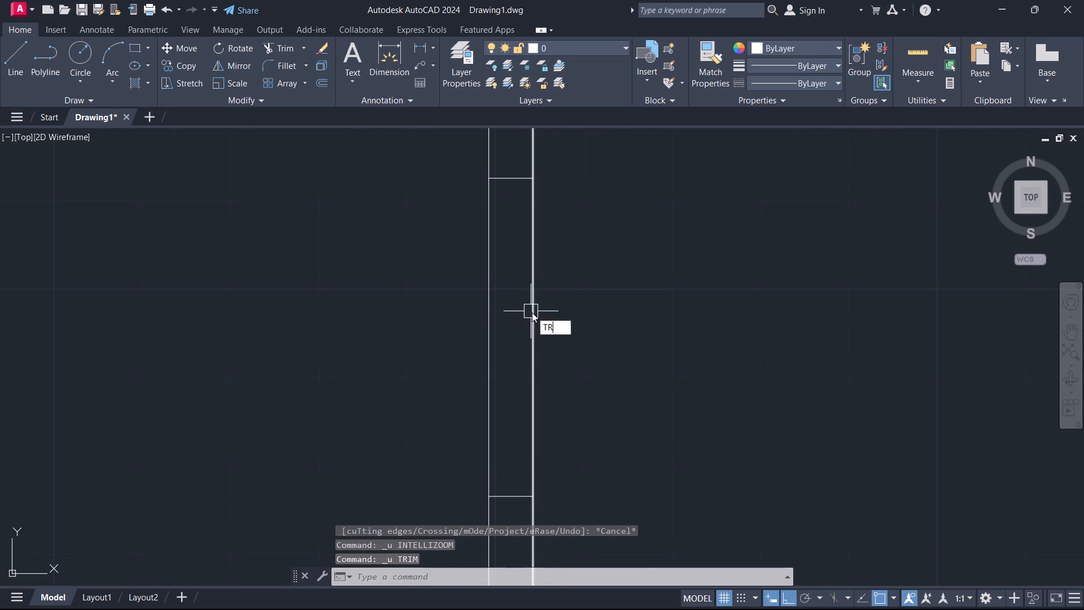
key("space")
left_click(552, 308)
left_click(378, 322)
key("Escape")
Extend the room's lower wall line, below the new doorway, across the left outer wall to its exterior line.
scroll(390, 317, "down", 3)
middle_click_drag(363, 334, 582, 321)
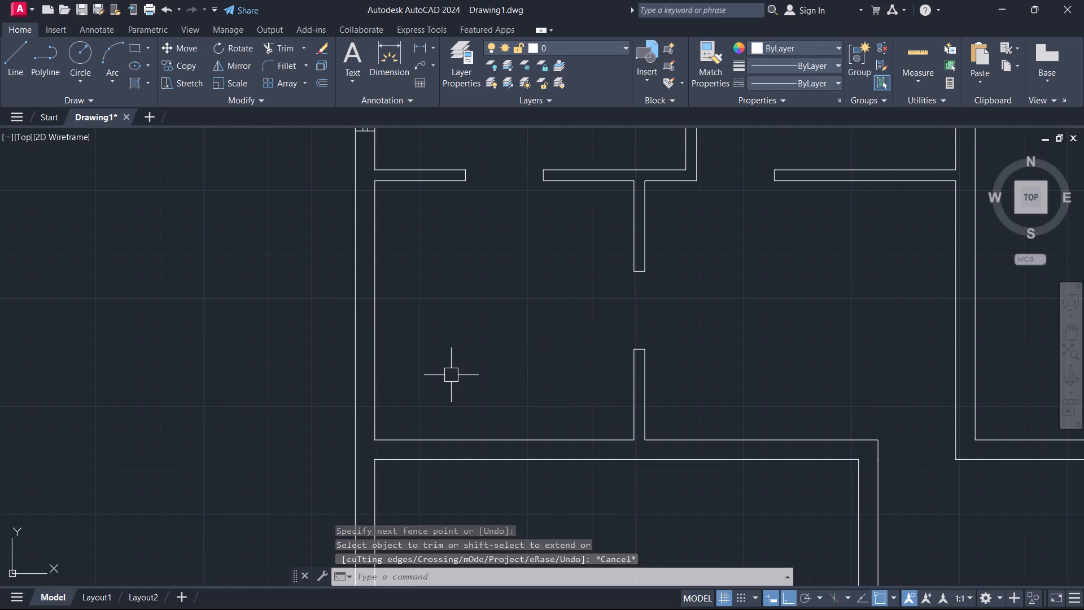
type("EX")
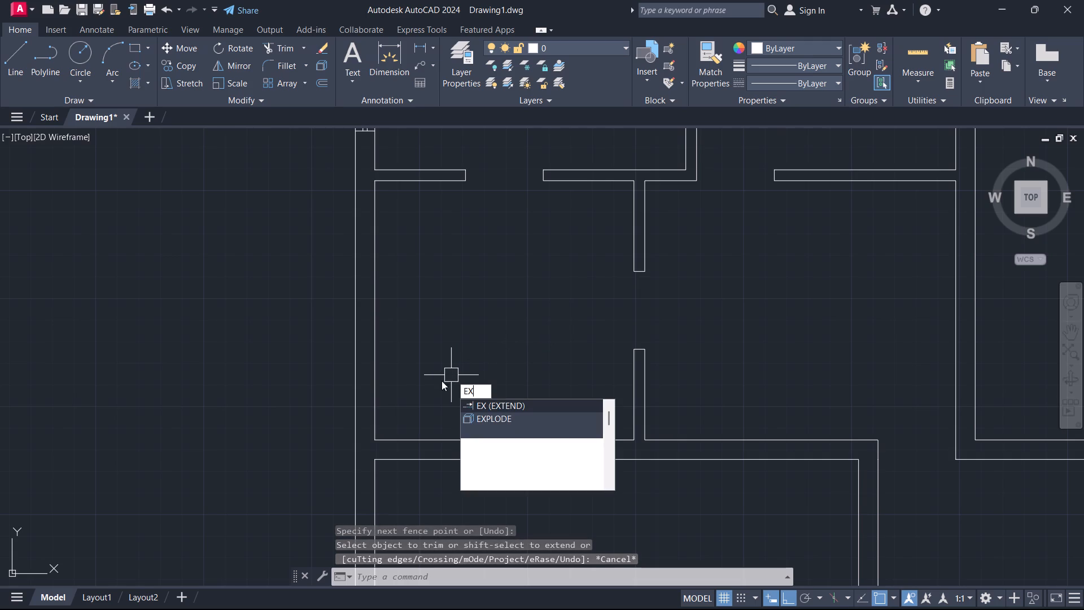
key("Escape")
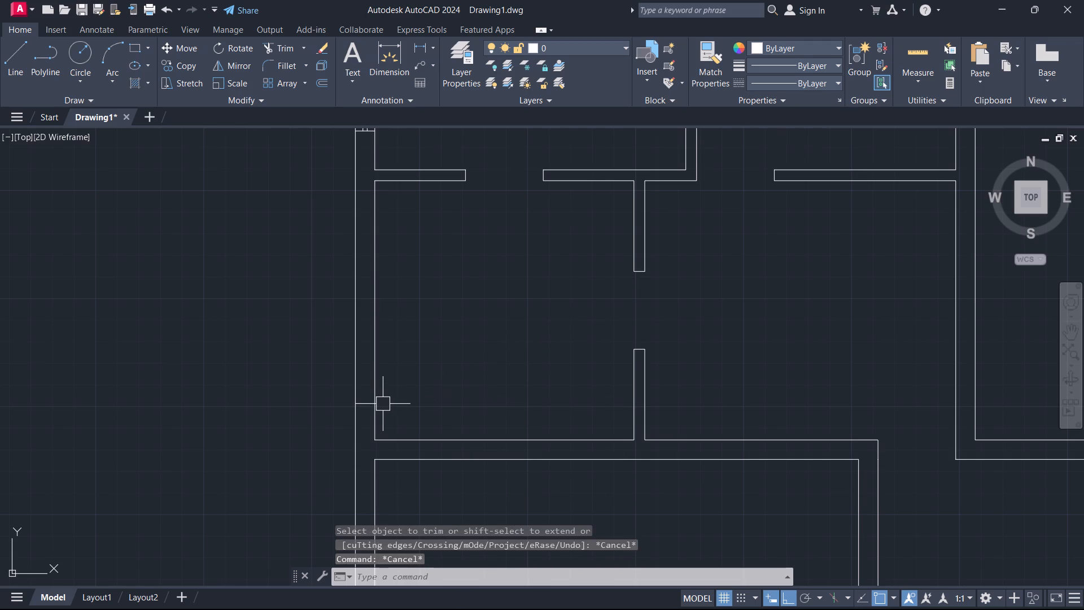
key("e")
type("X")
key("space")
left_click(403, 441)
key("Escape")
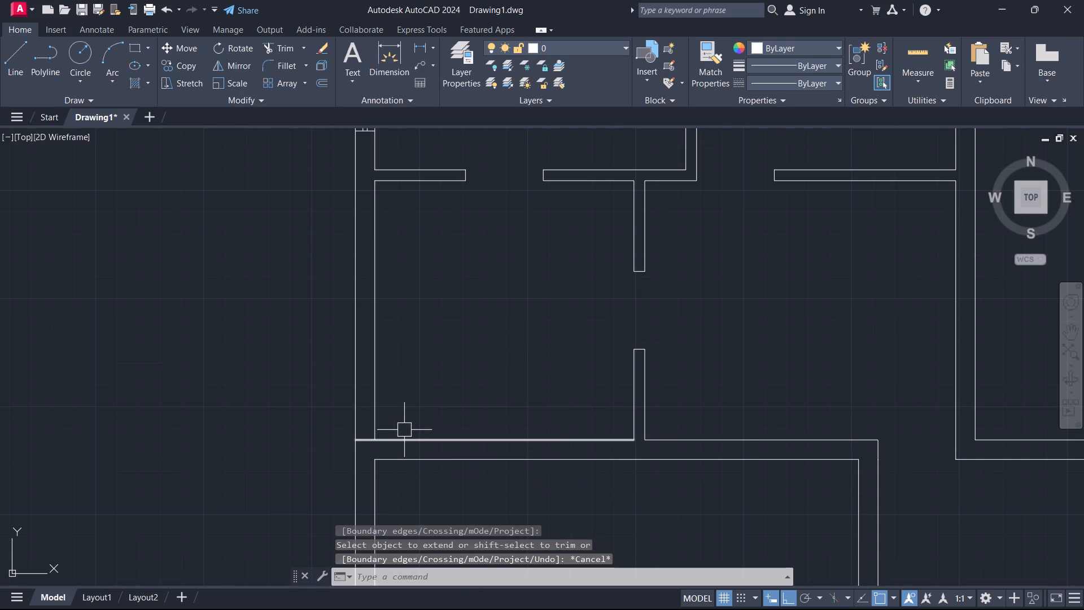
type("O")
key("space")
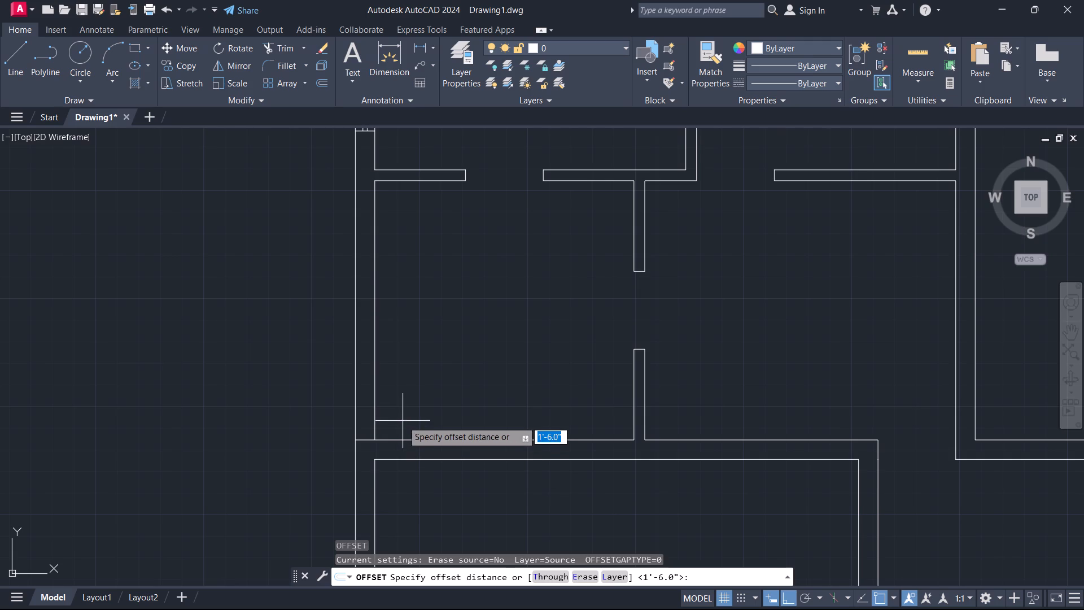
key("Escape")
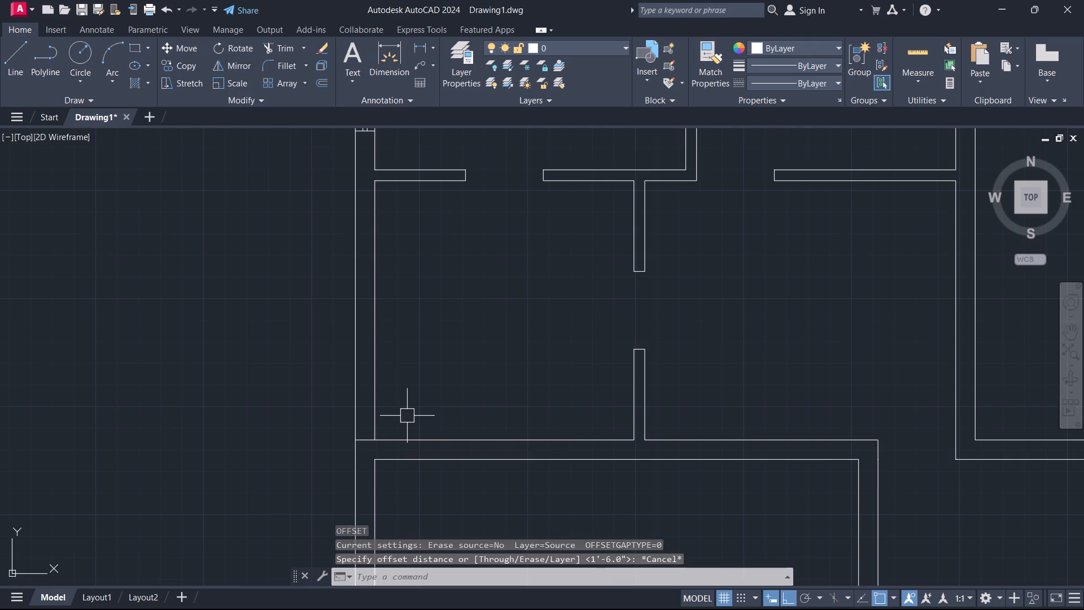
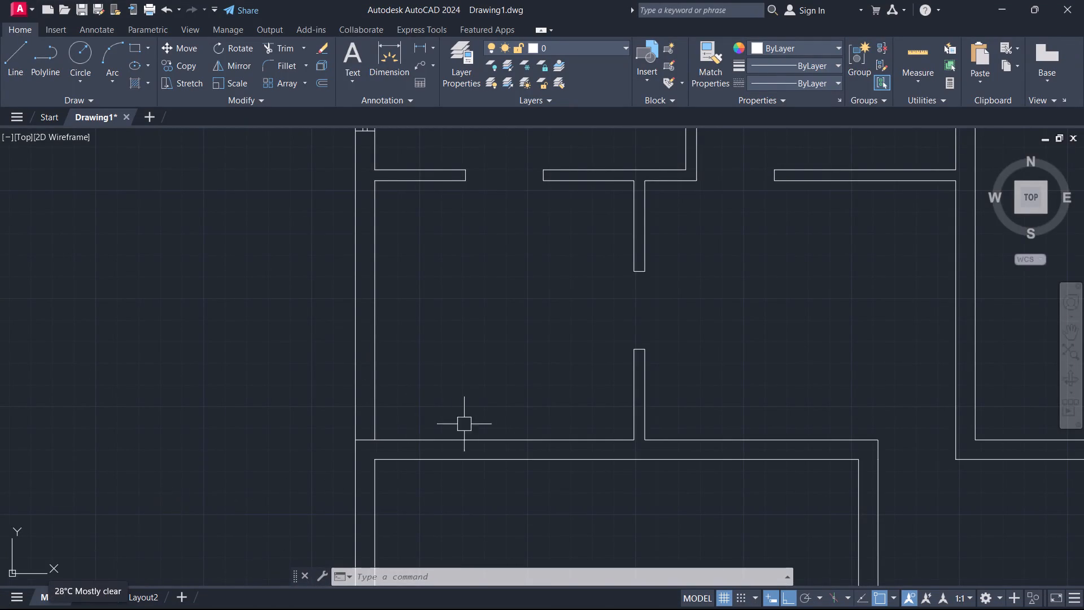
Review the floor plan, from the upper-left rooms with their door openings and windows to the overall layout and the front porch.
scroll(483, 398, "down", 1)
middle_click_drag(466, 375, 345, 328)
middle_click_drag(335, 363, 405, 358)
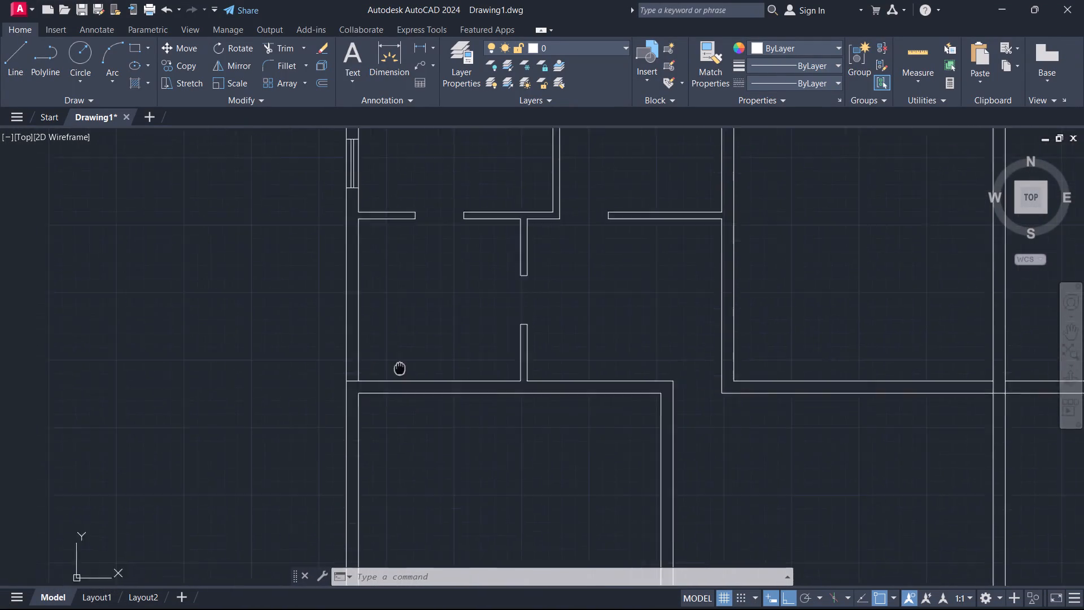
middle_click_drag(405, 358, 376, 312)
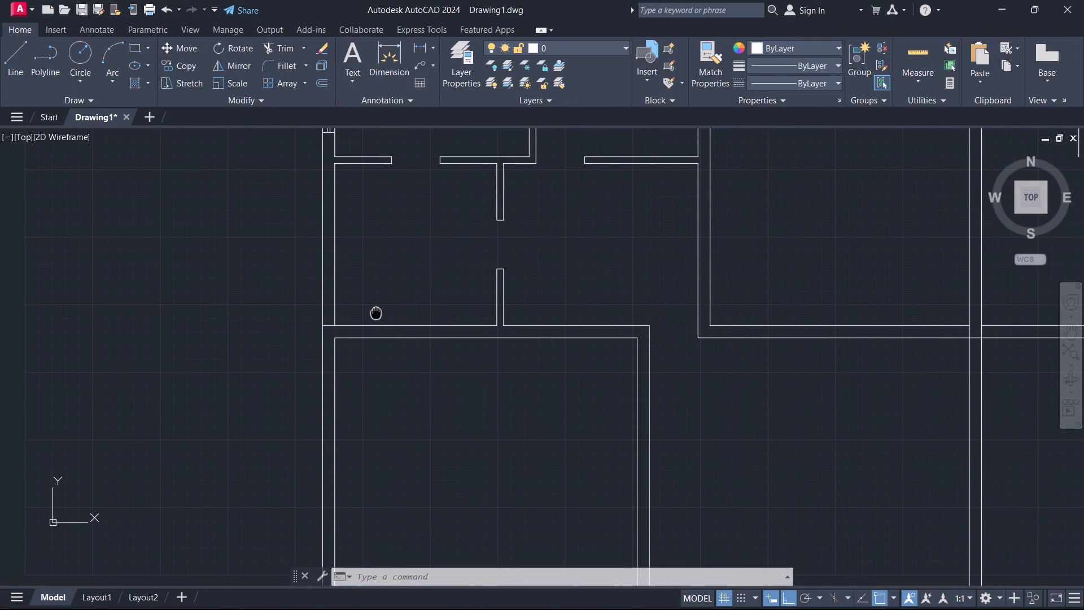
middle_click_drag(376, 312, 406, 345)
scroll(400, 344, "down", 2)
scroll(443, 350, "up", 2)
middle_click_drag(440, 346, 393, 299)
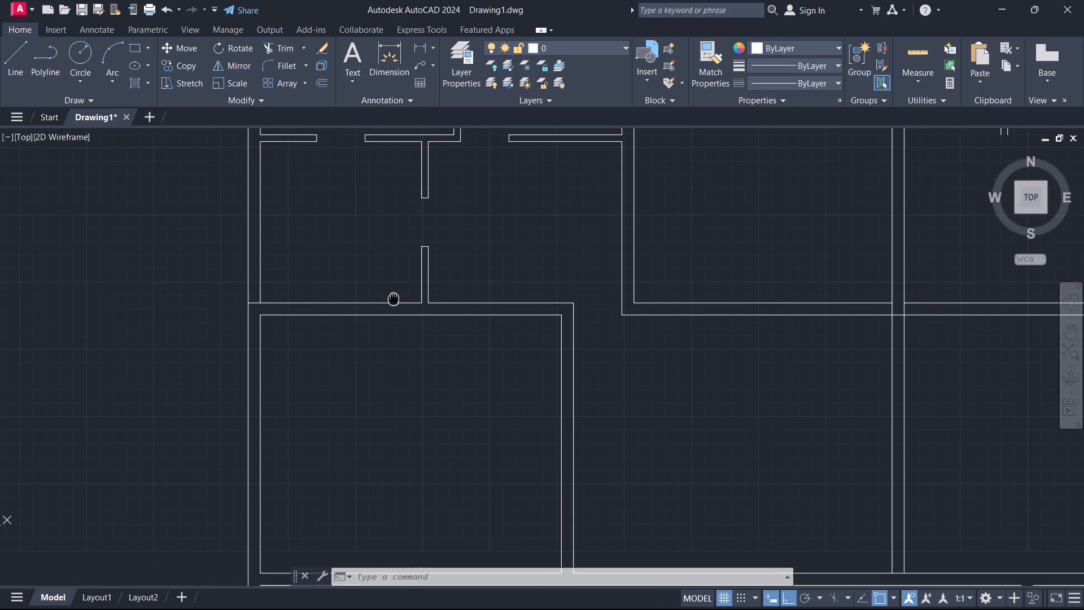
middle_click_drag(393, 299, 392, 300)
middle_click_drag(392, 300, 347, 414)
scroll(347, 414, "down", 1)
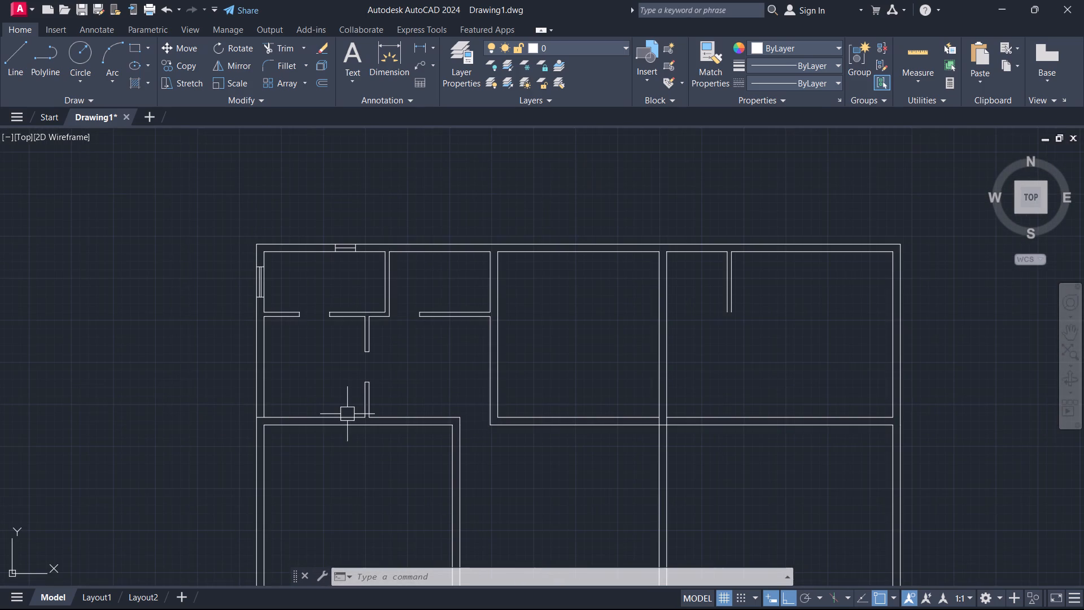
middle_click_drag(354, 445, 313, 489)
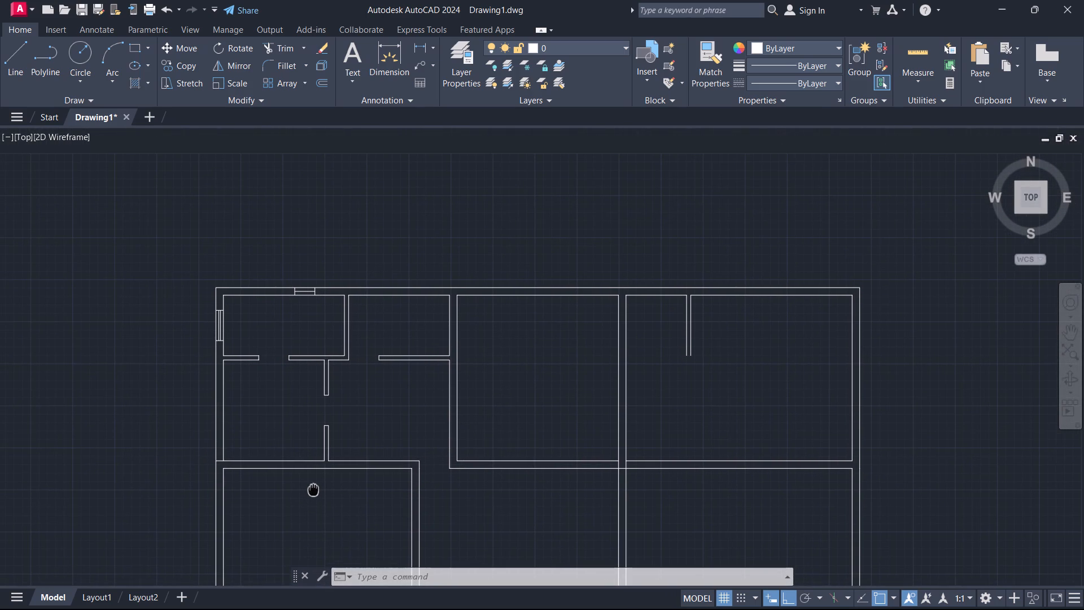
middle_click_drag(313, 489, 294, 609)
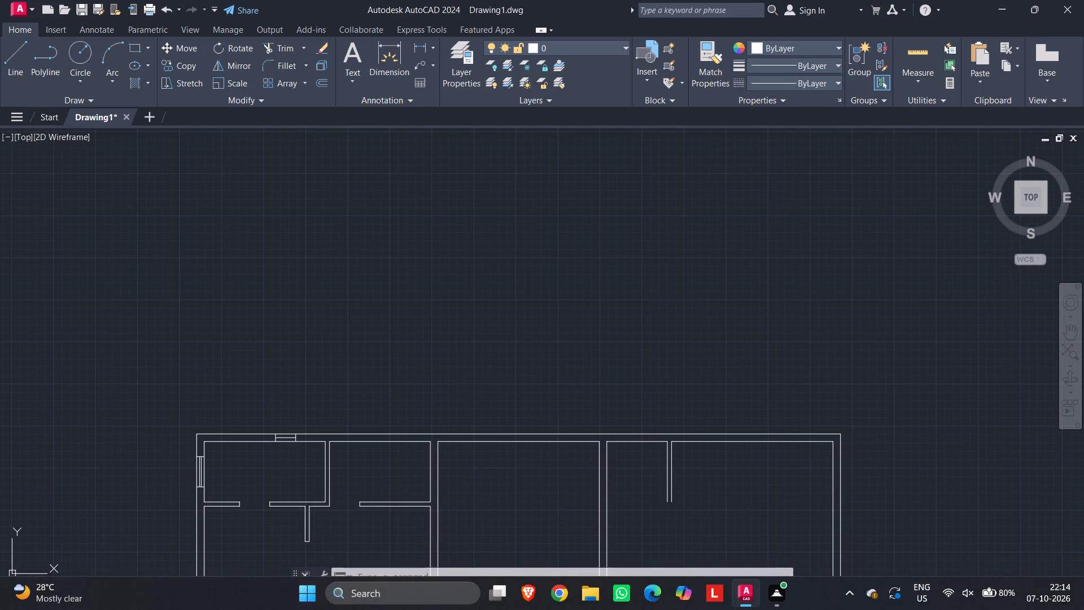
middle_click_drag(374, 560, 299, 603)
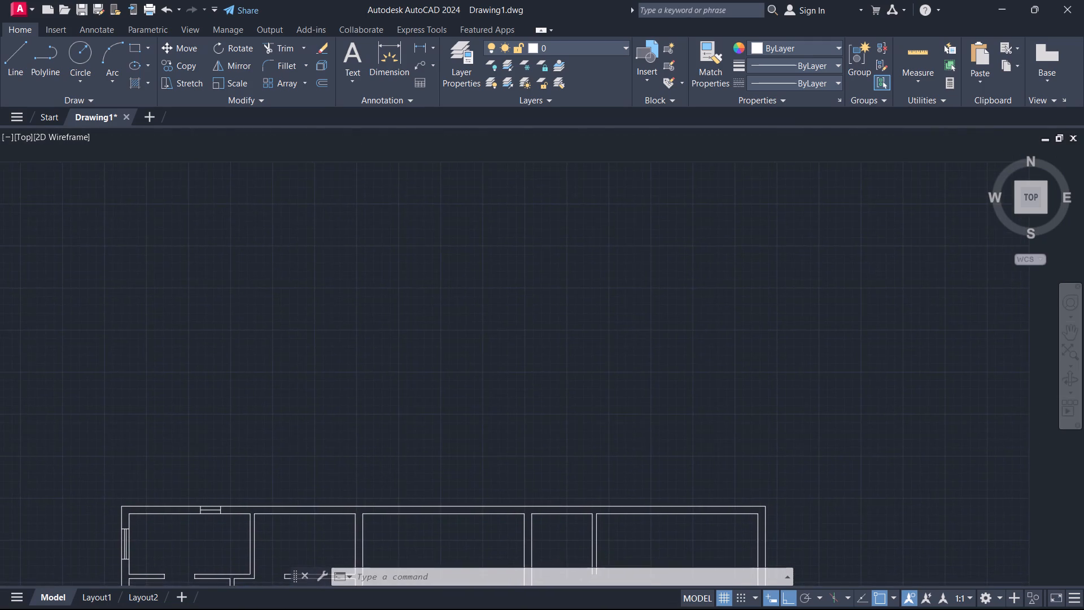
middle_click_drag(299, 603, 325, 537)
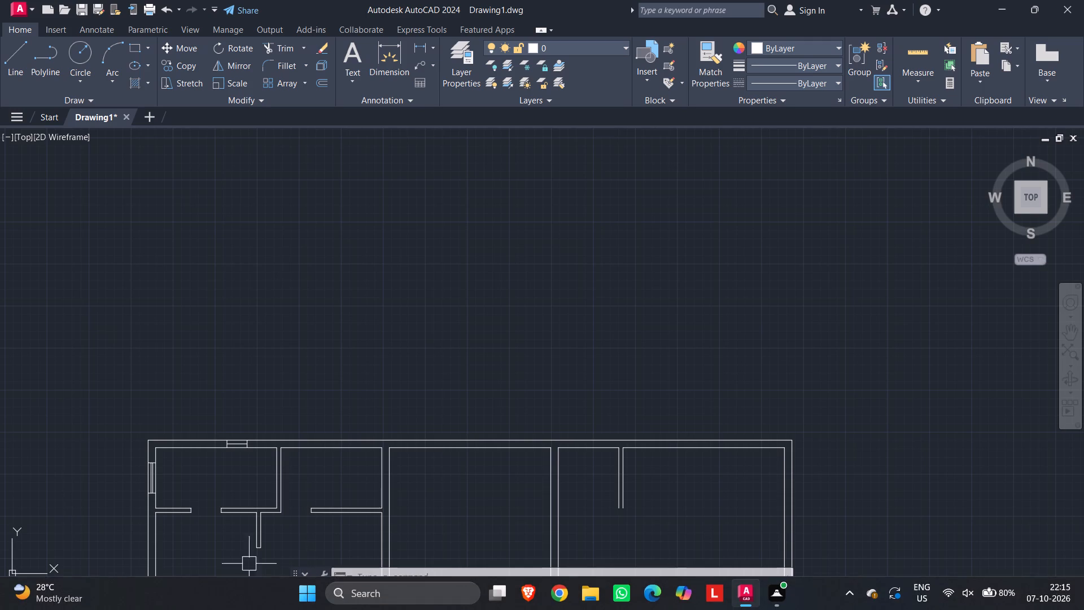
scroll(305, 499, "down", 3)
middle_click_drag(308, 496, 12, 533)
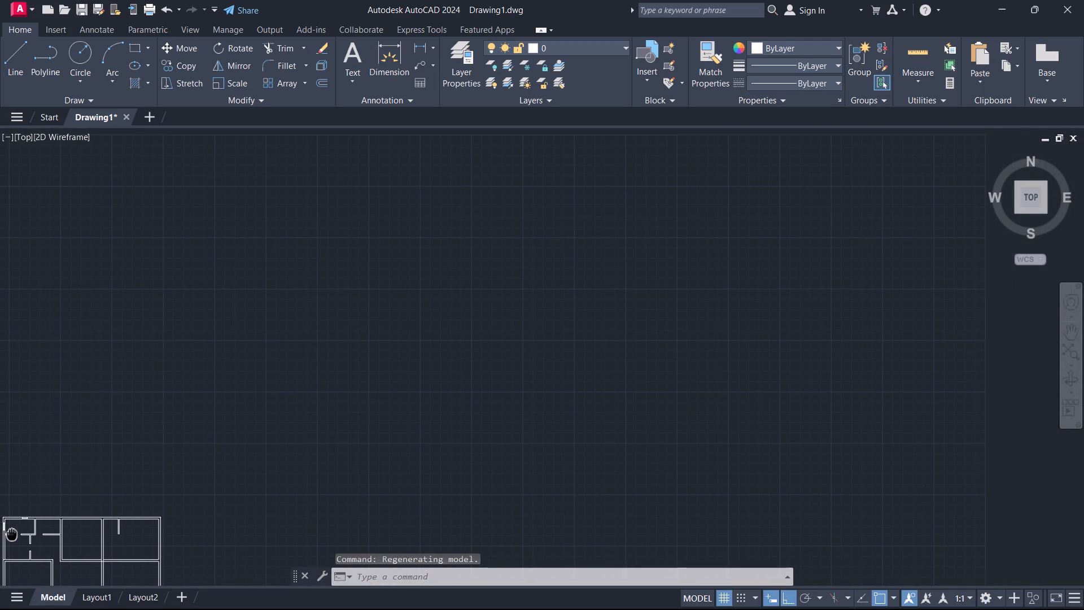
middle_click_drag(12, 533, 37, 569)
scroll(76, 585, "down", 2)
middle_click_drag(152, 483, 289, 185)
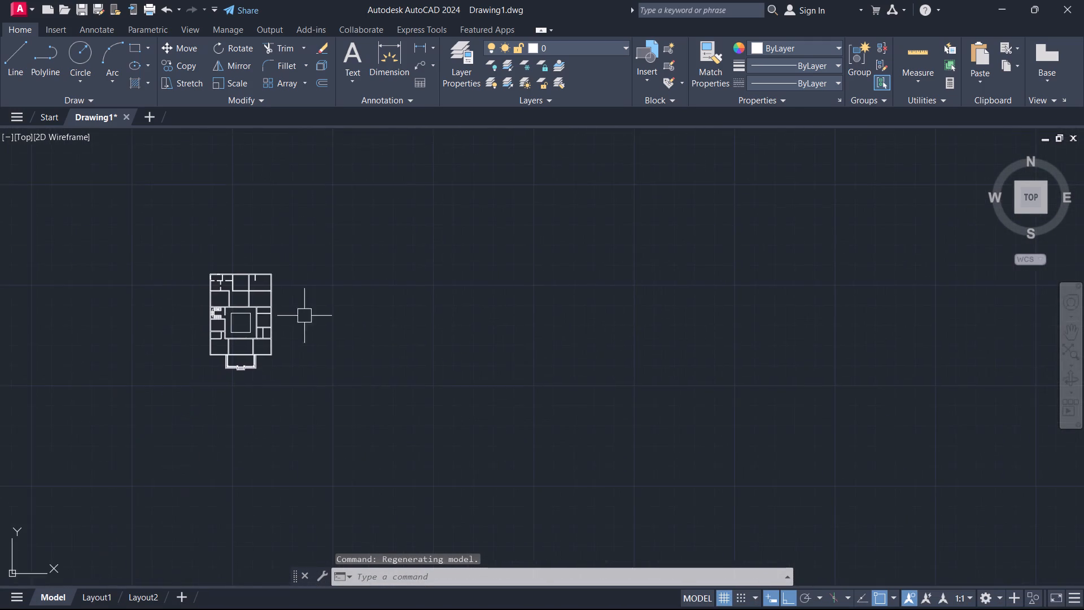
scroll(299, 362, "up", 2)
scroll(200, 367, "up", 2)
middle_click_drag(198, 363, 375, 387)
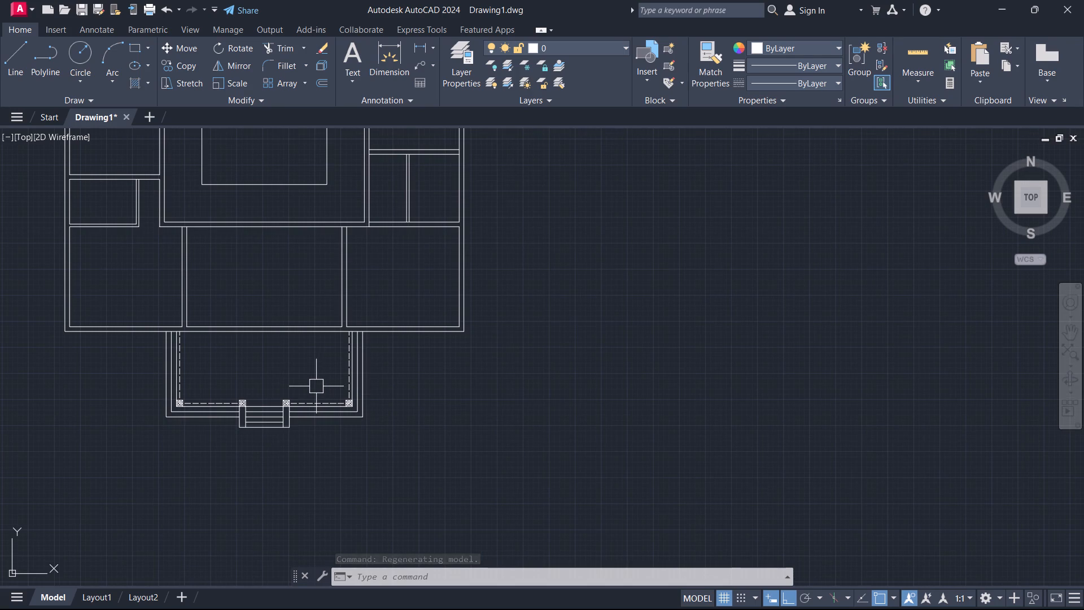
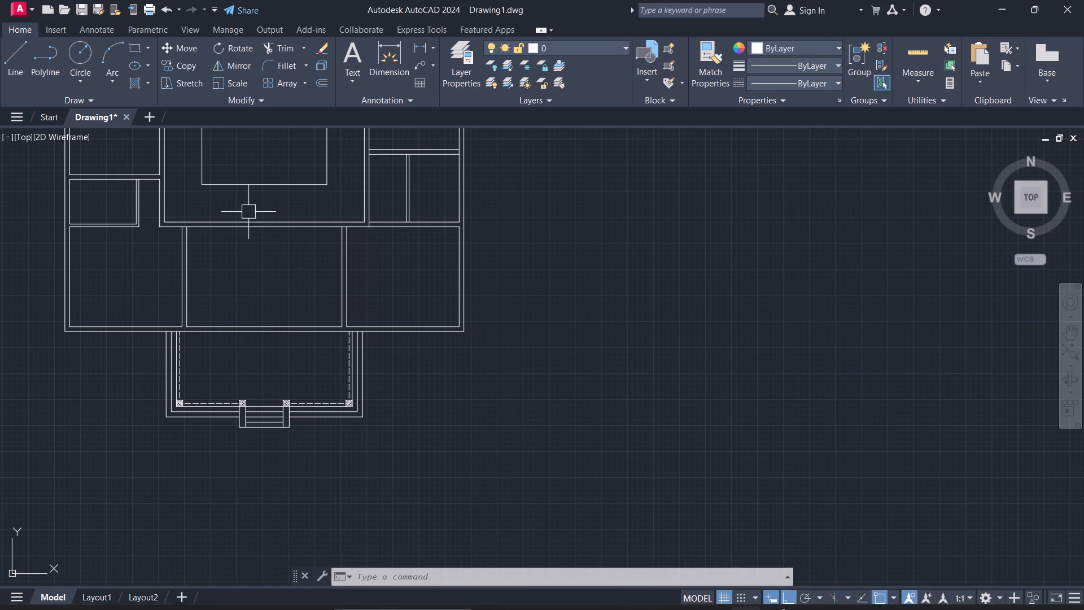
Examine the front porch's columns and entrance steps, and the layout of the three front rooms adjoining it.
middle_click_drag(293, 387, 390, 246)
scroll(404, 259, "up", 3)
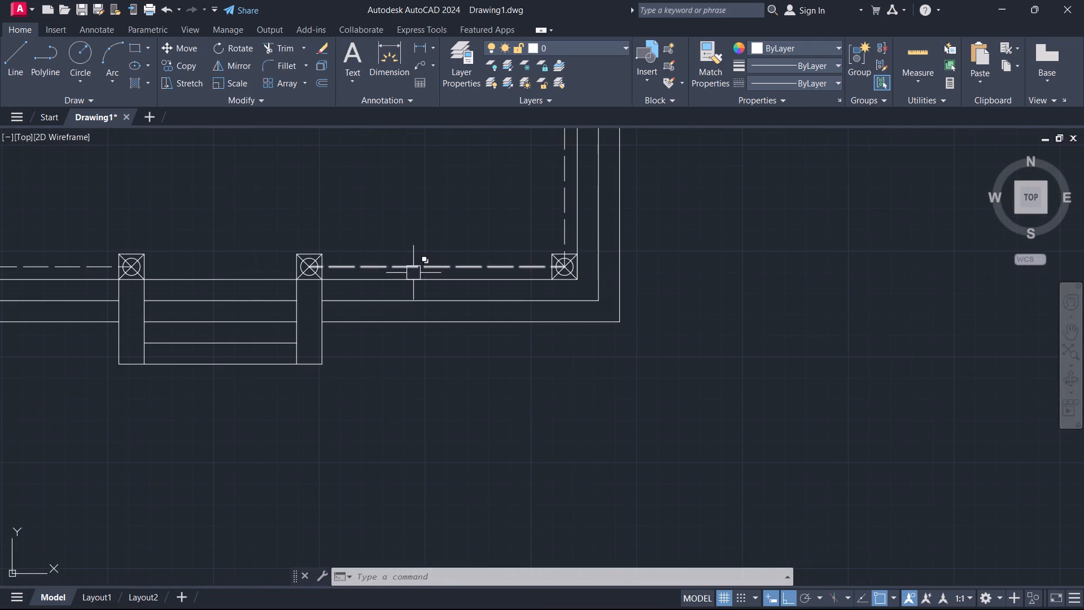
middle_click_drag(480, 251, 618, 411)
scroll(406, 321, "down", 2)
middle_click_drag(406, 321, 477, 411)
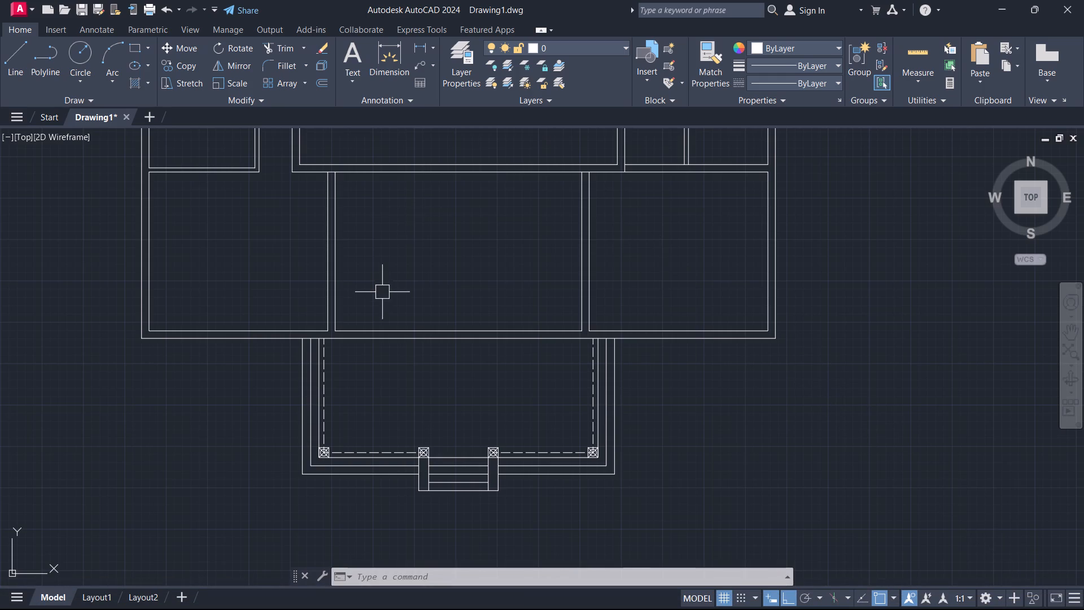
middle_click_drag(382, 297, 379, 358)
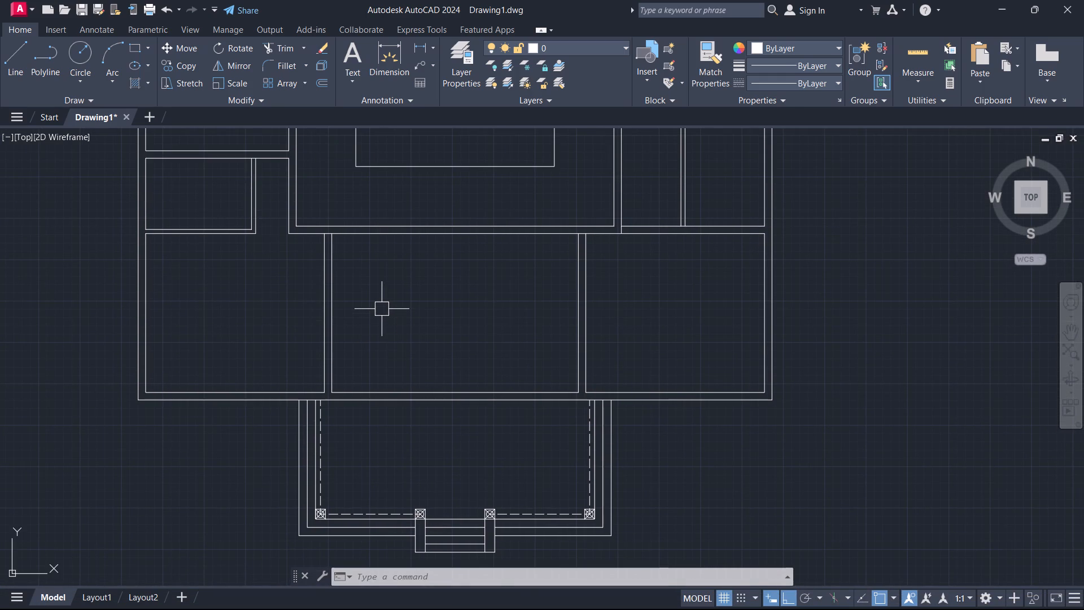
middle_click_drag(382, 309, 373, 327)
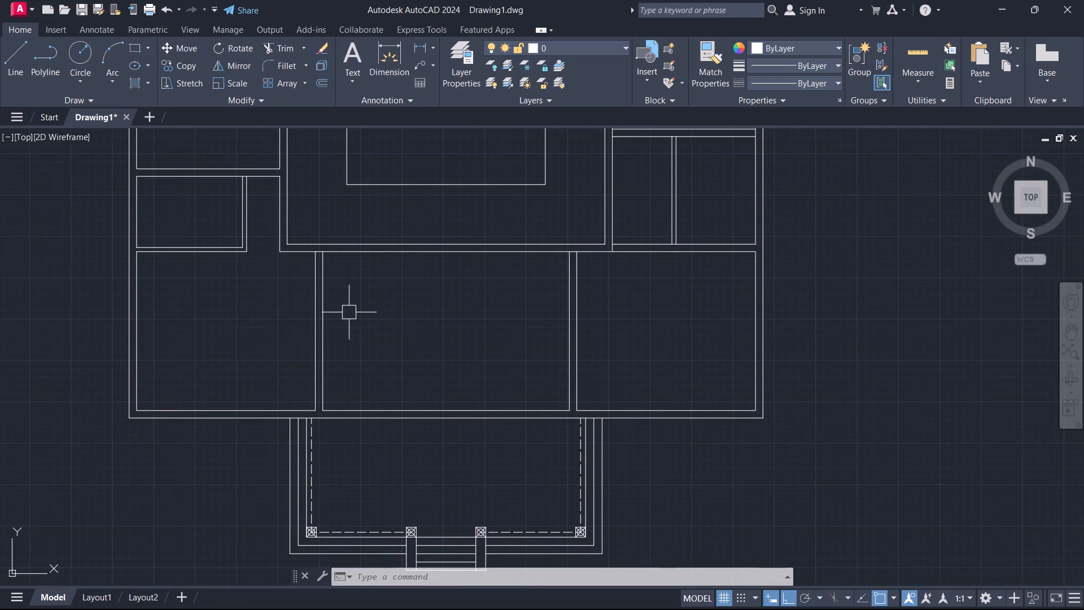
middle_click_drag(358, 329, 398, 373)
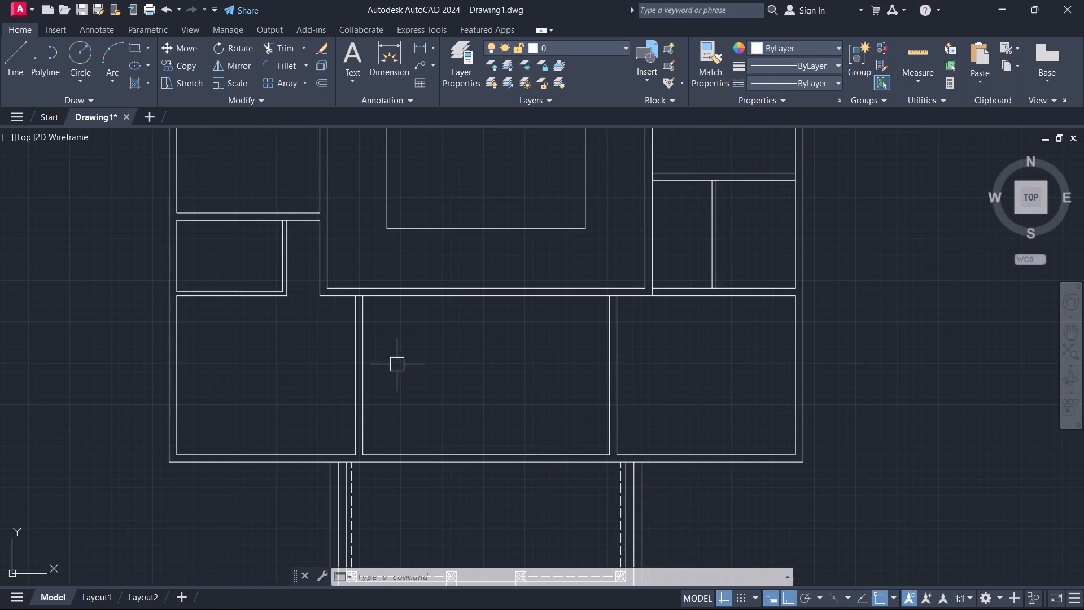
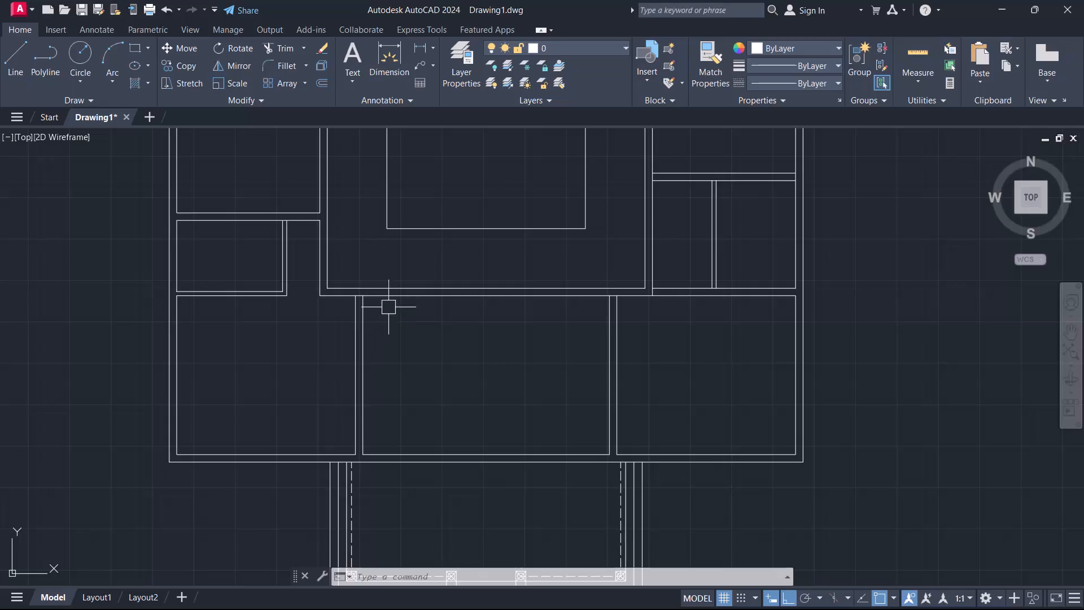
Examine the courtyard, the staircase and the surrounding rooms towards the rear of the house.
middle_click_drag(389, 306, 342, 363)
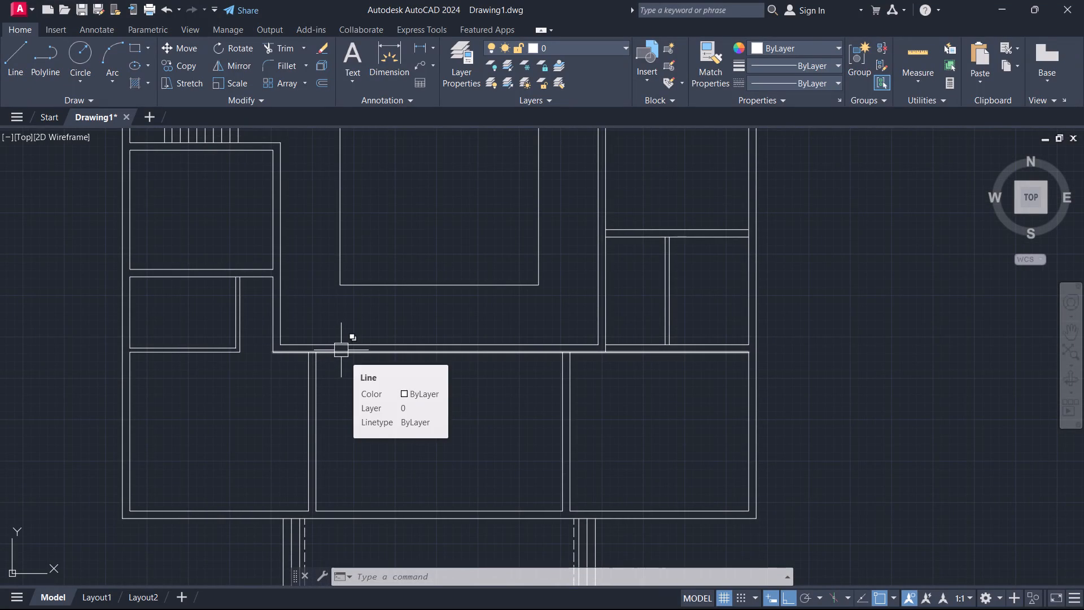
middle_click_drag(385, 293, 385, 294)
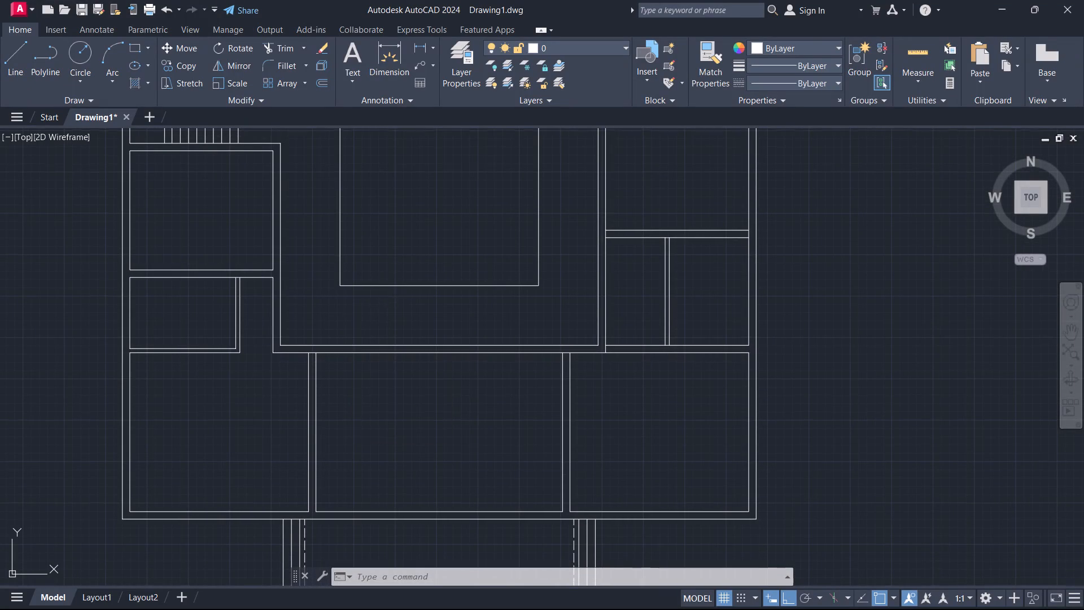
middle_click_drag(385, 294, 357, 395)
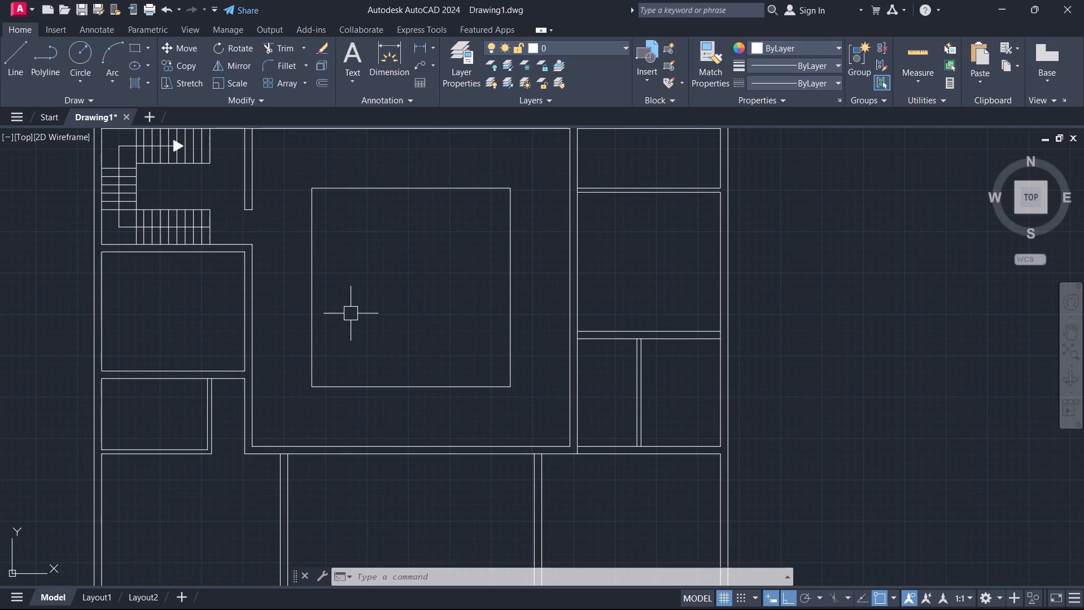
scroll(352, 313, "down", 1)
scroll(263, 237, "up", 1)
middle_click_drag(263, 237, 348, 258)
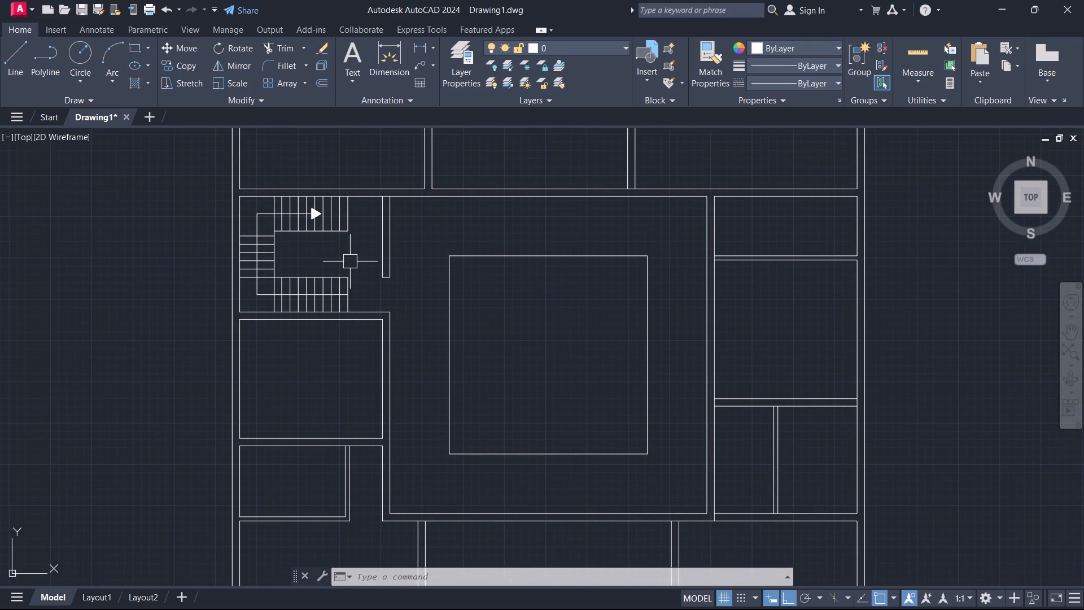
middle_click_drag(367, 252, 365, 459)
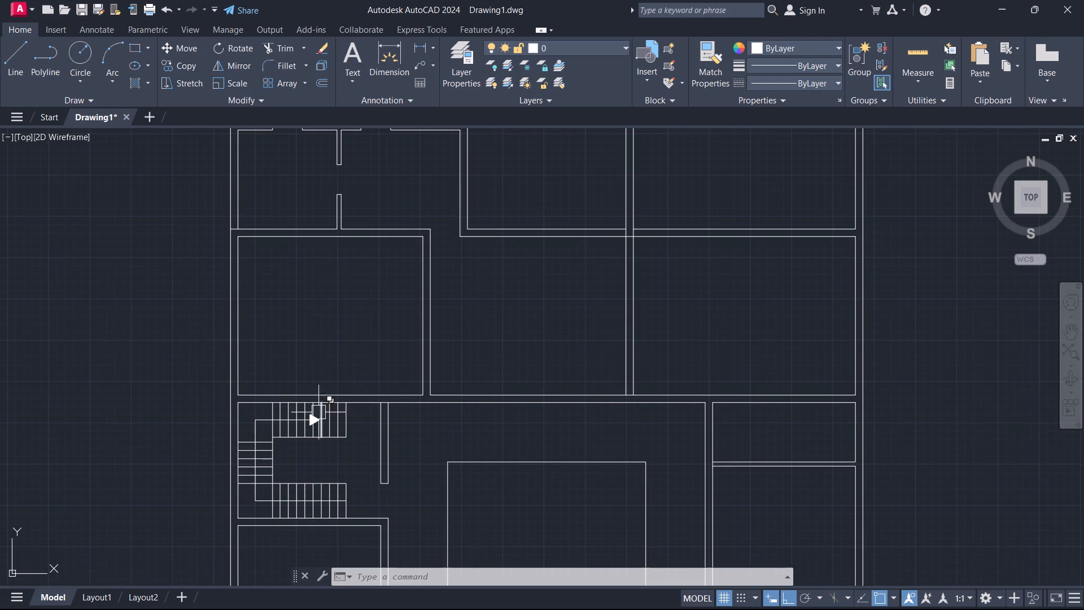
scroll(395, 346, "down", 1)
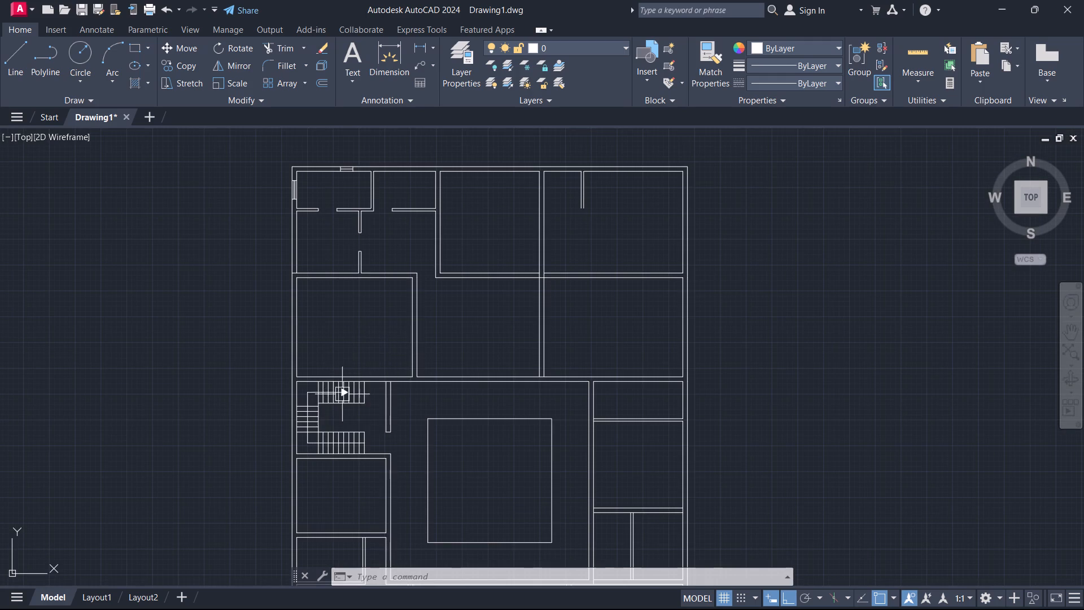
middle_click_drag(352, 349, 376, 427)
Draw a line across the east wall of the room north of the staircase, at the midpoint of the wall's inner face.
scroll(408, 391, "up", 3)
middle_click_drag(376, 386, 376, 391)
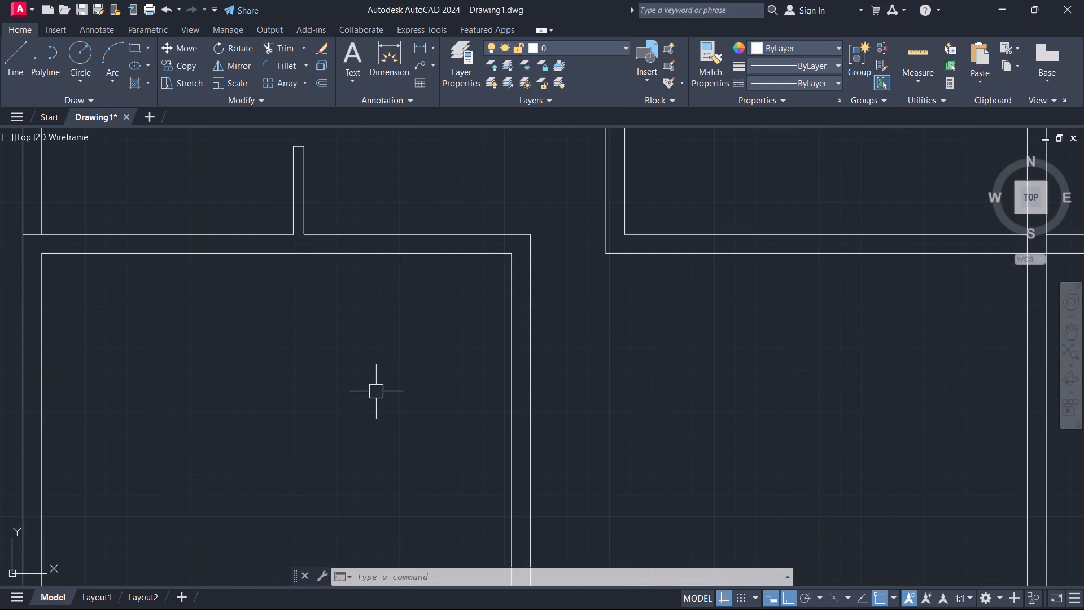
middle_click_drag(376, 391, 264, 310)
scroll(264, 310, "down", 1)
middle_click_drag(291, 333, 295, 298)
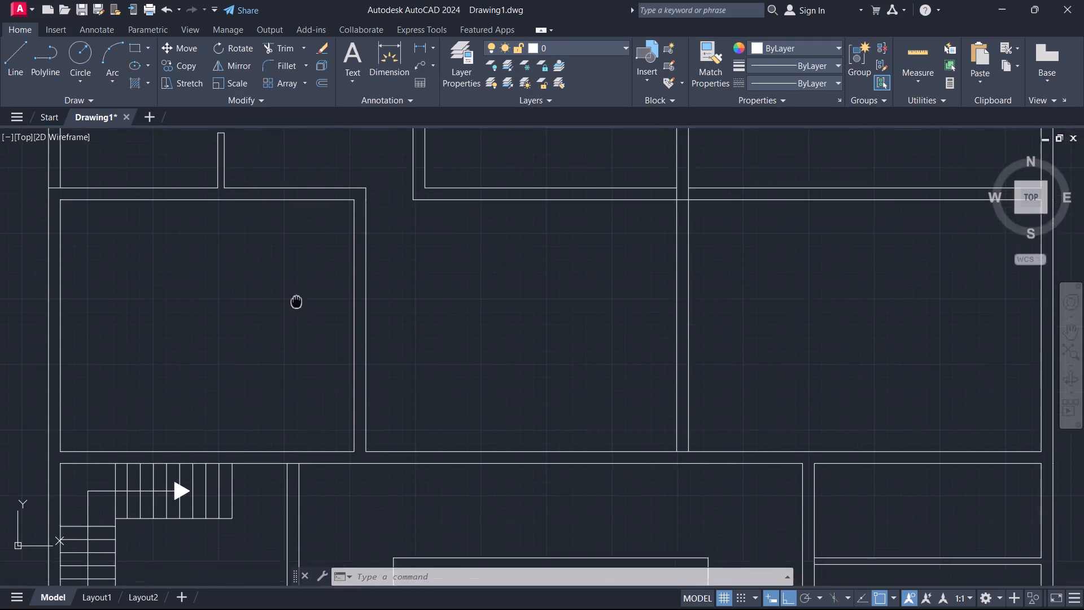
middle_click_drag(295, 298, 317, 259)
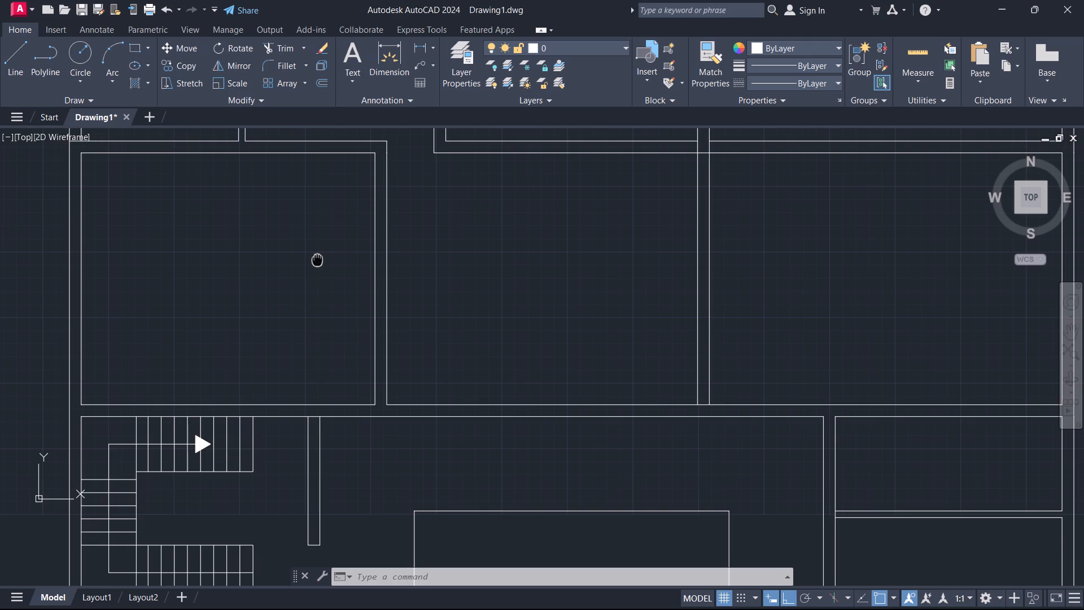
key("l")
key("space")
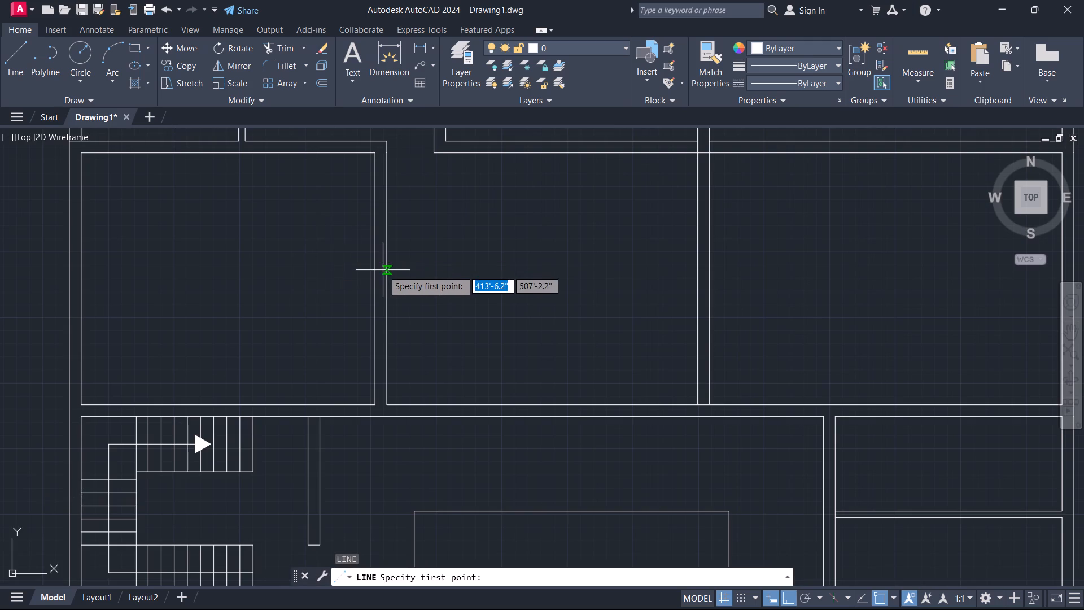
left_click(373, 278)
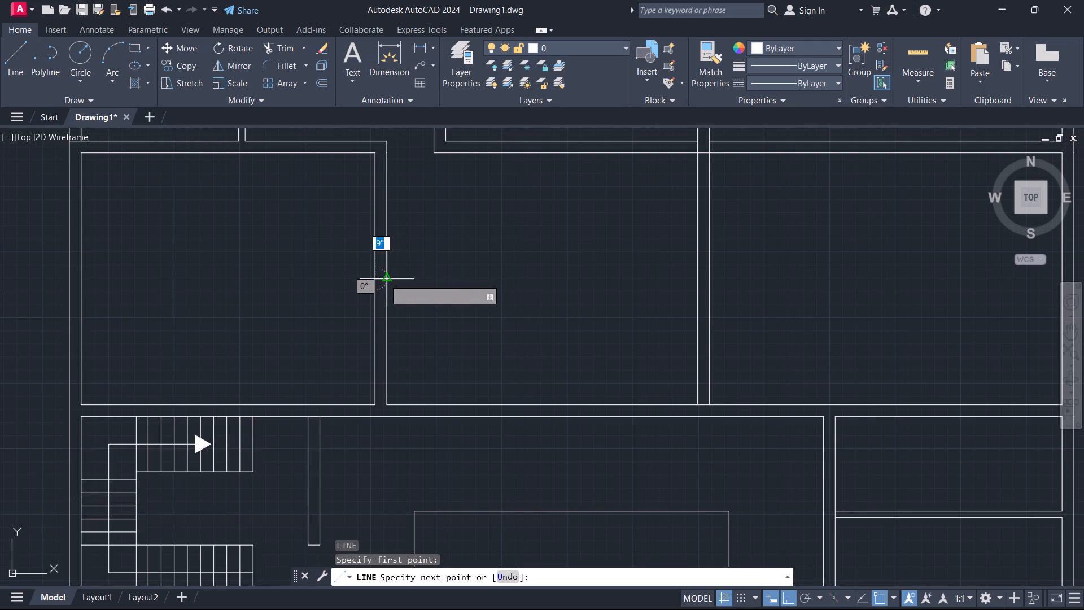
left_click(384, 279)
key("Escape")
Offset the line across the wall by 1'6" to both its north and south sides.
type("O 1'6")
key("Return")
scroll(418, 252, "up", 2)
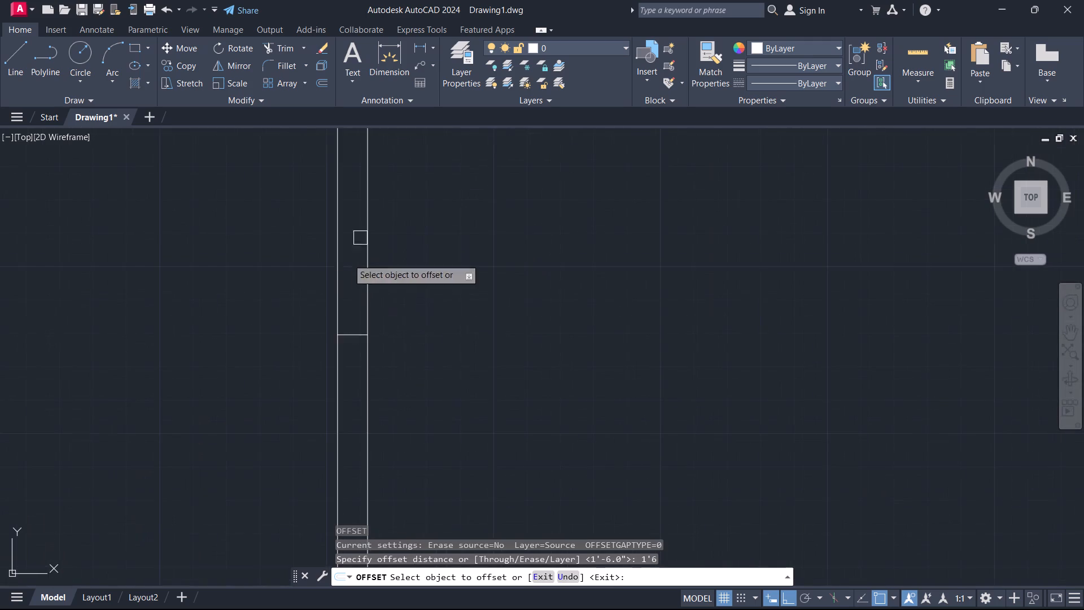
scroll(347, 261, "up", 2)
left_click_drag(338, 360, 338, 354)
left_click_drag(327, 288, 326, 293)
left_click(326, 357)
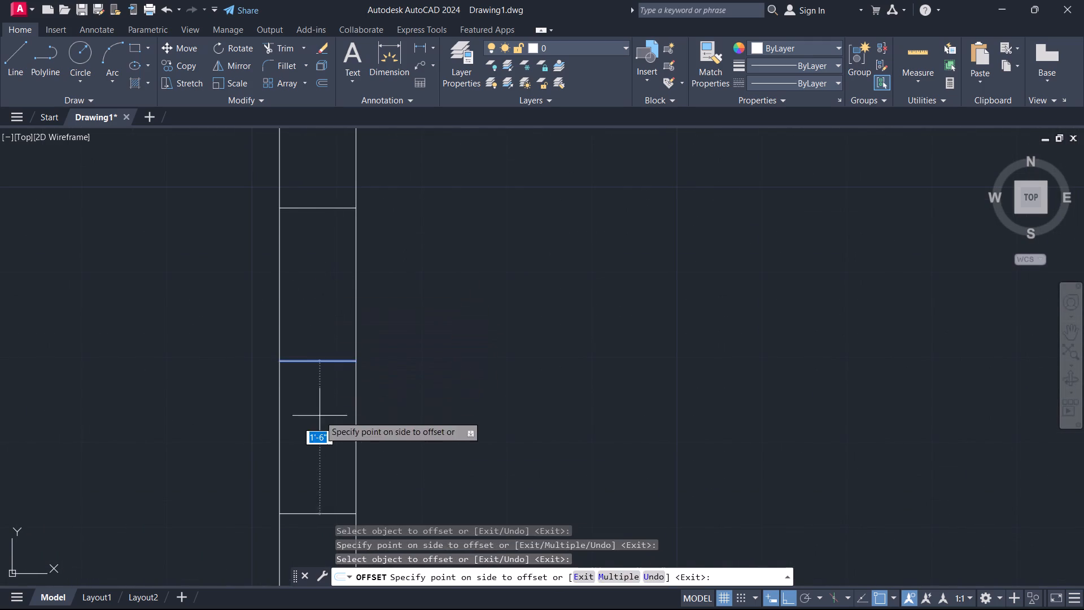
left_click(320, 416)
key("Escape")
Delete the middle line and trim both wall faces between the two offset lines to open the doorway.
left_click_drag(326, 403, 325, 392)
left_click(282, 337)
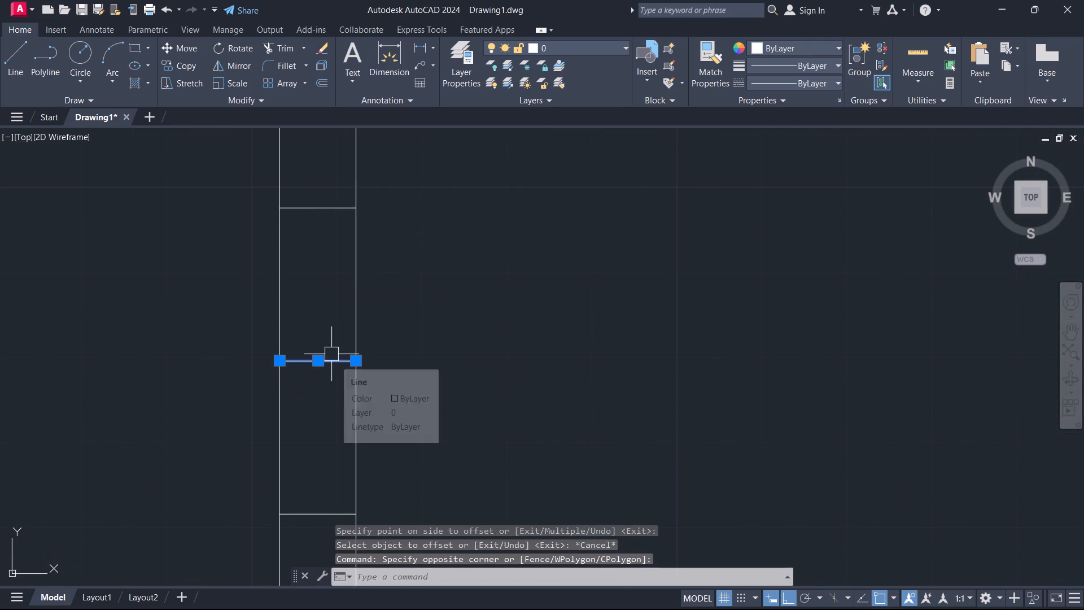
key("Delete")
key("t")
key("r")
key("space")
left_click(408, 345)
left_click(173, 311)
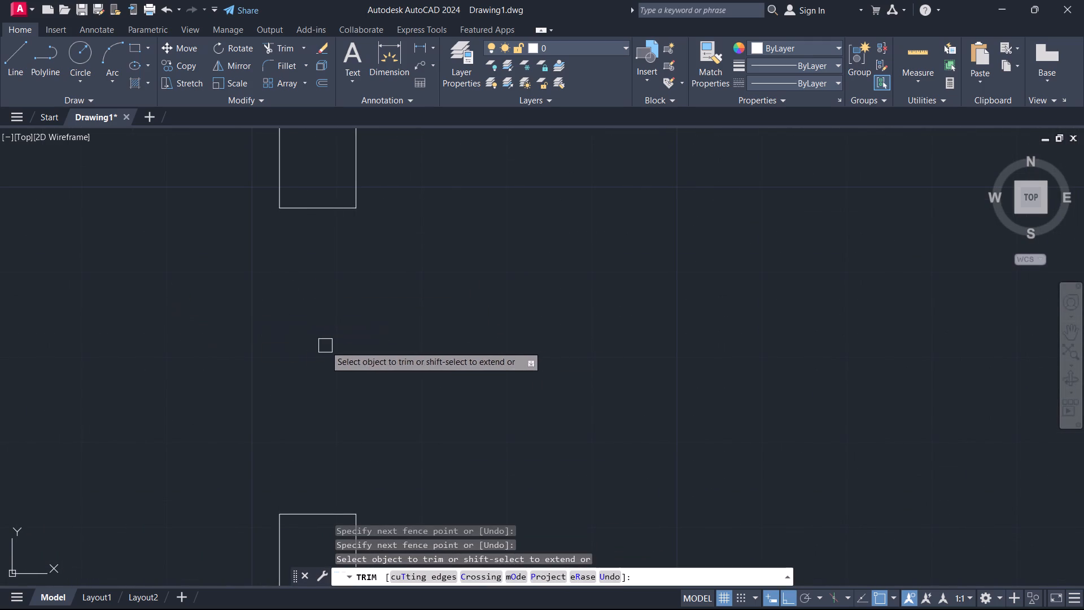
scroll(333, 343, "down", 4)
key("Escape")
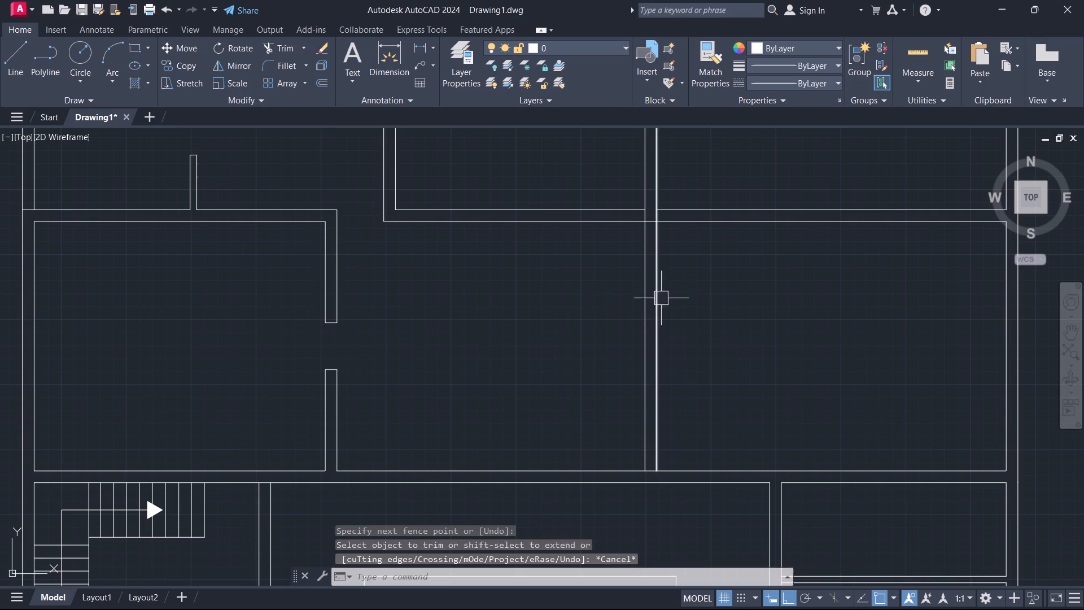
Examine the outer west wall along the room with the new doorway and the smaller rooms north of it.
middle_click_drag(328, 356, 570, 302)
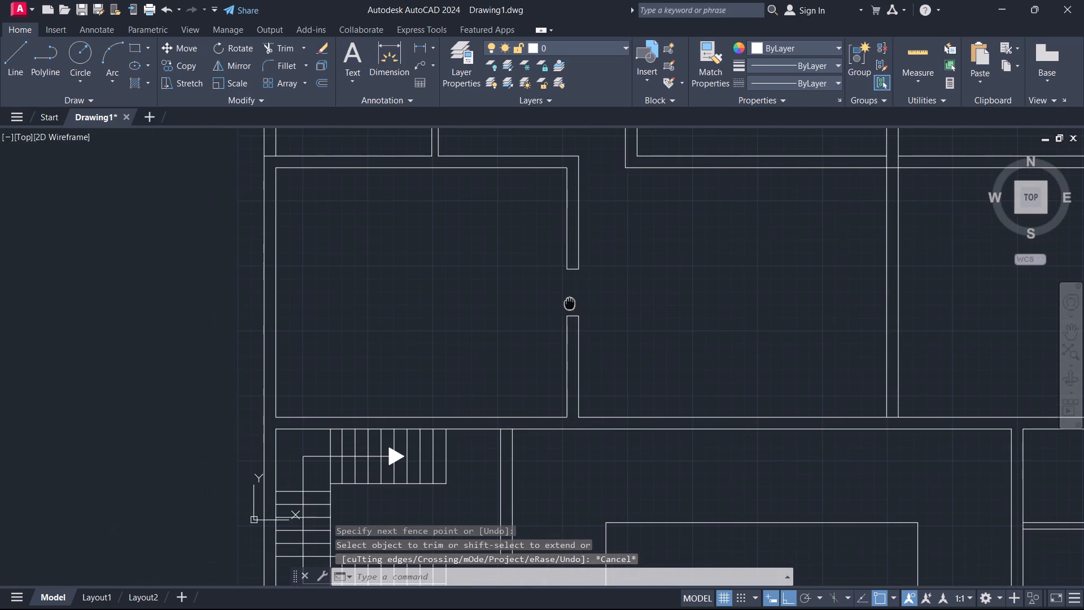
middle_click_drag(304, 211, 322, 193)
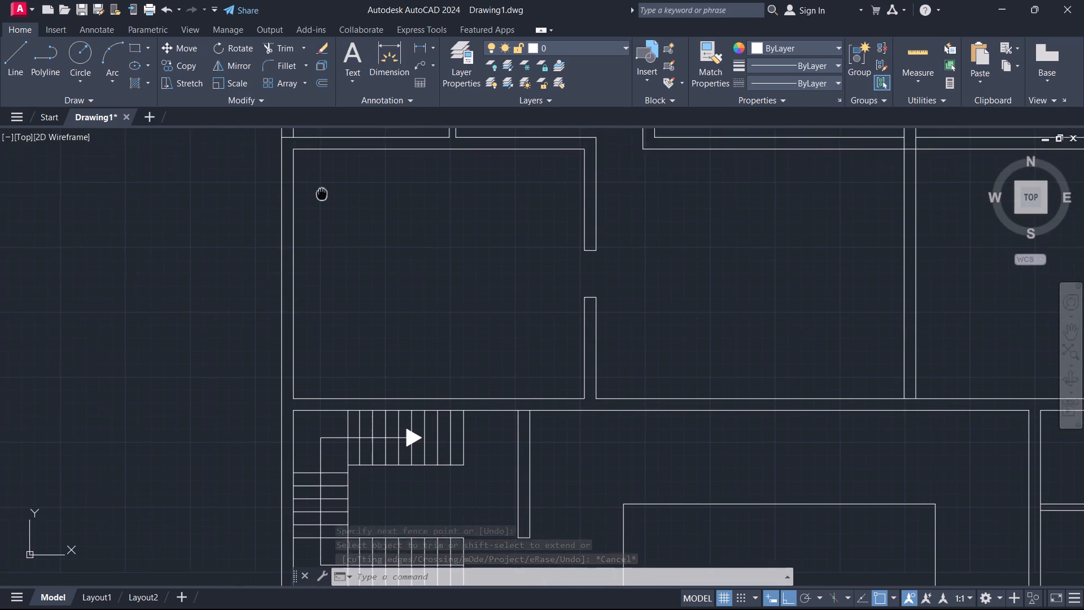
middle_click_drag(322, 193, 315, 199)
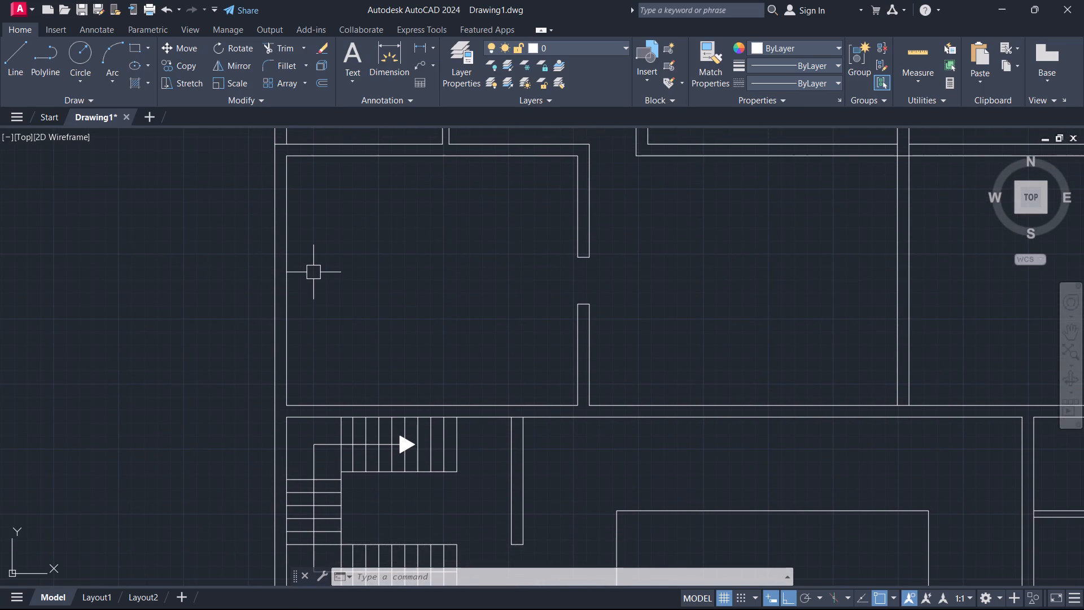
middle_click_drag(349, 403, 355, 463)
scroll(344, 360, "down", 2)
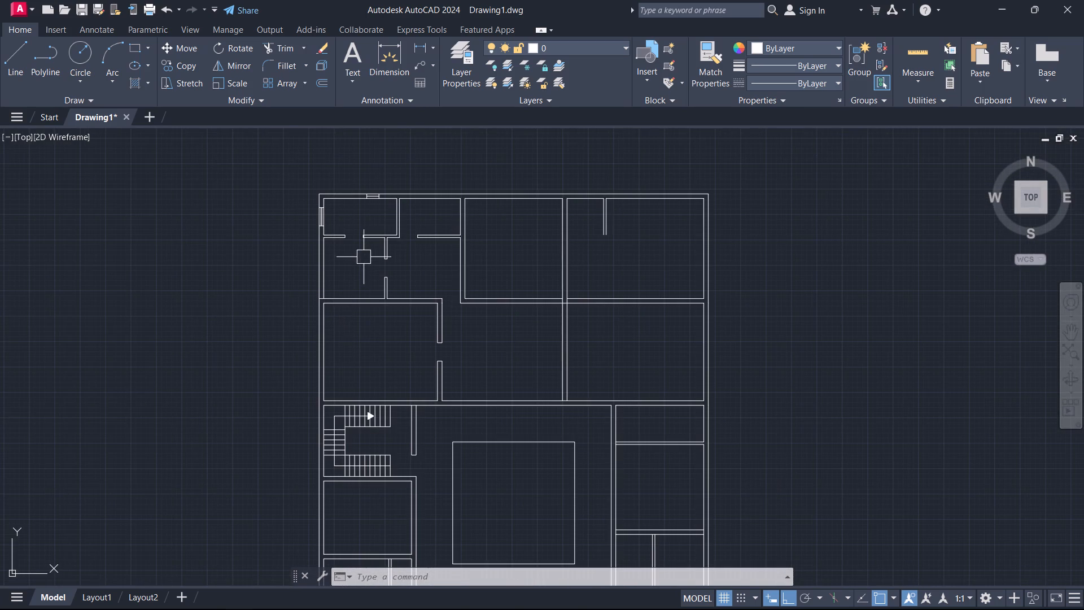
scroll(338, 303, "up", 2)
scroll(339, 310, "down", 1)
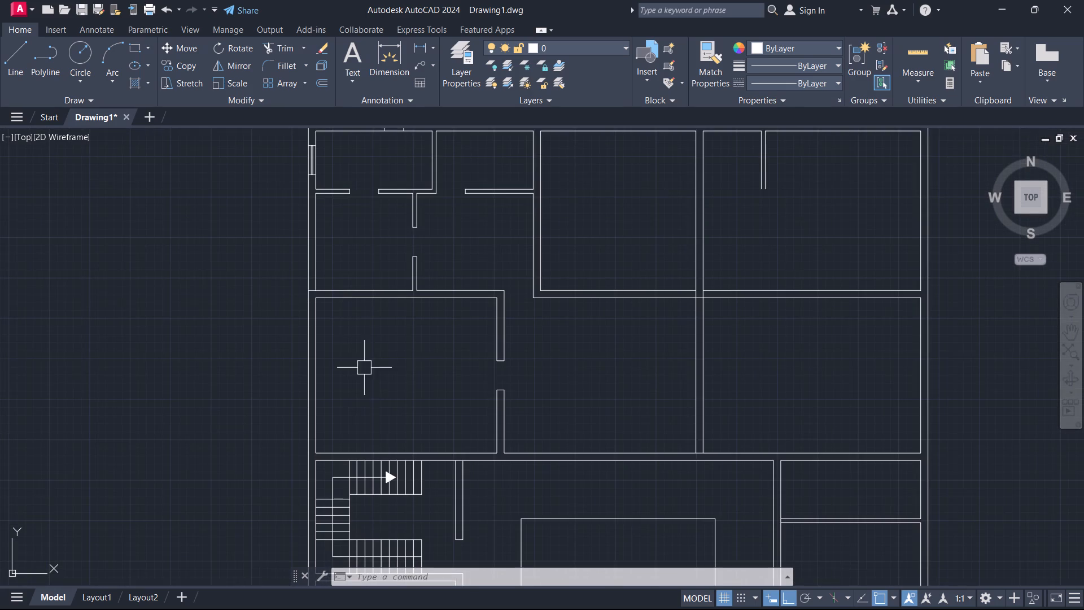
middle_click_drag(374, 389, 417, 544)
scroll(385, 405, "up", 2)
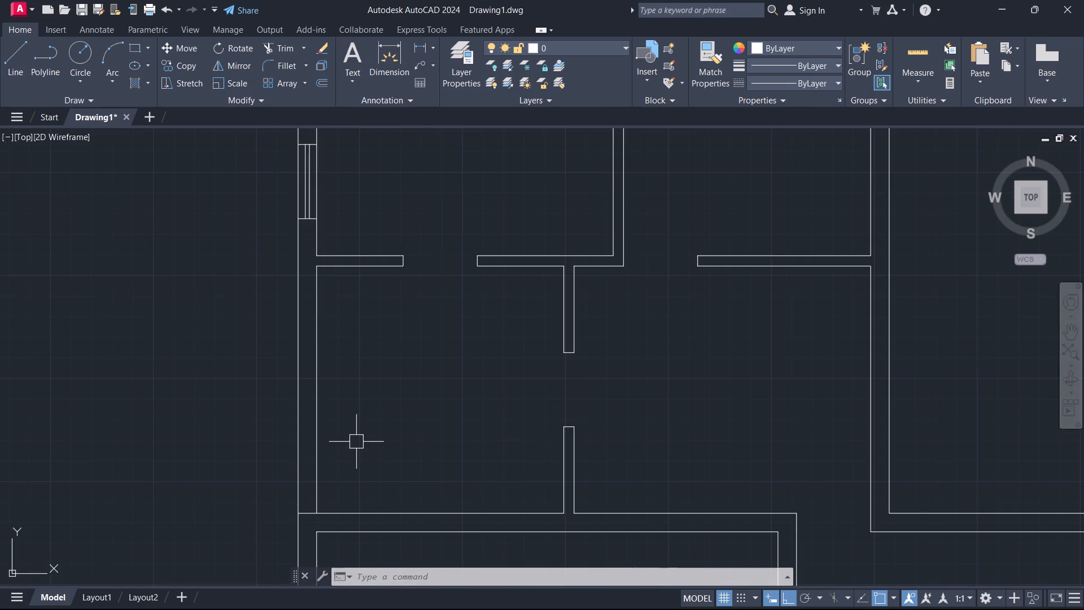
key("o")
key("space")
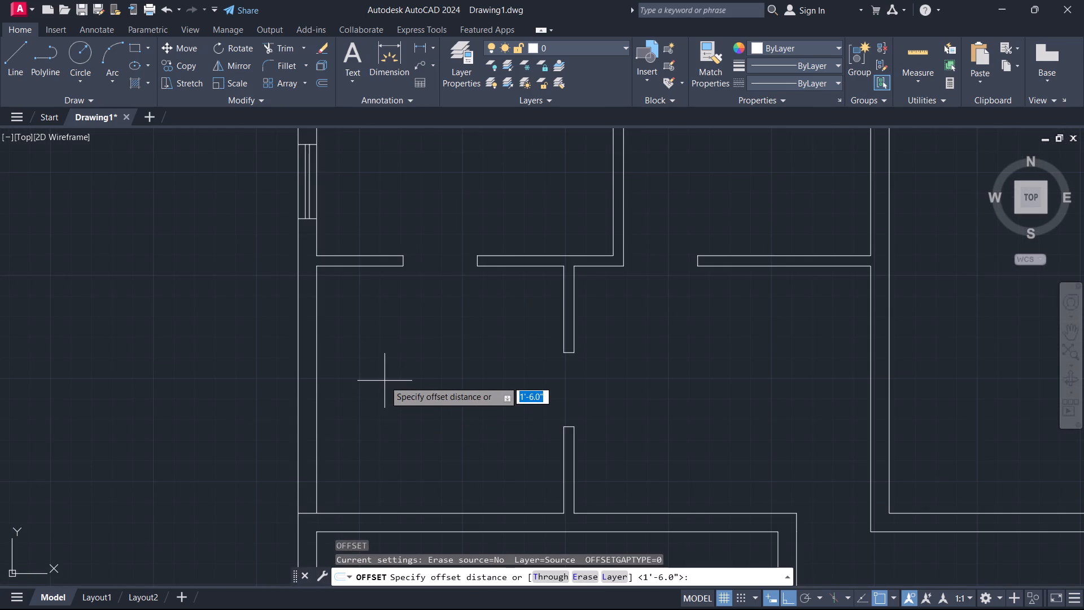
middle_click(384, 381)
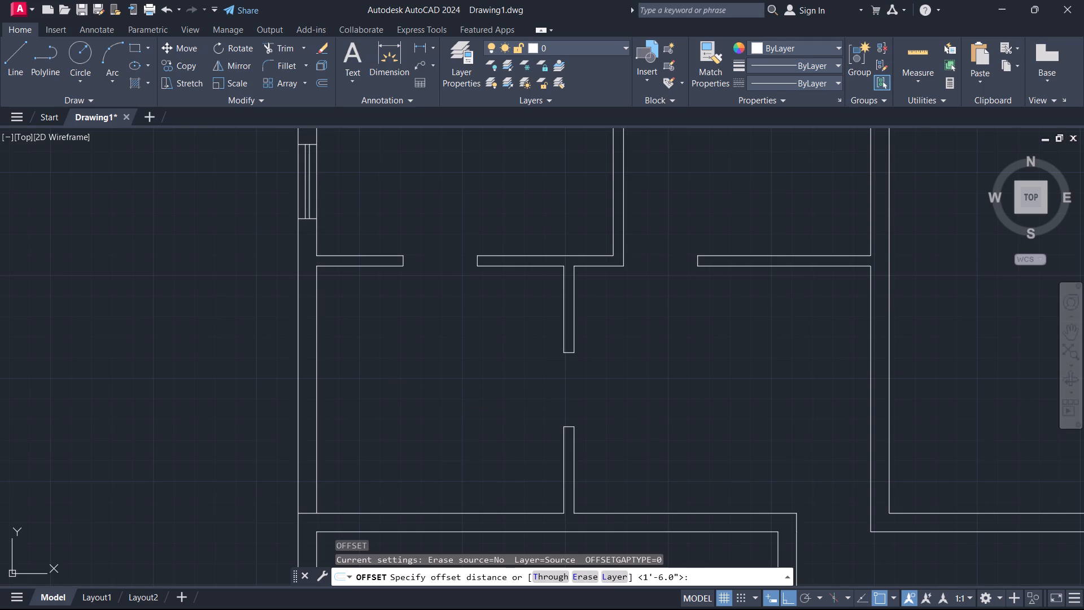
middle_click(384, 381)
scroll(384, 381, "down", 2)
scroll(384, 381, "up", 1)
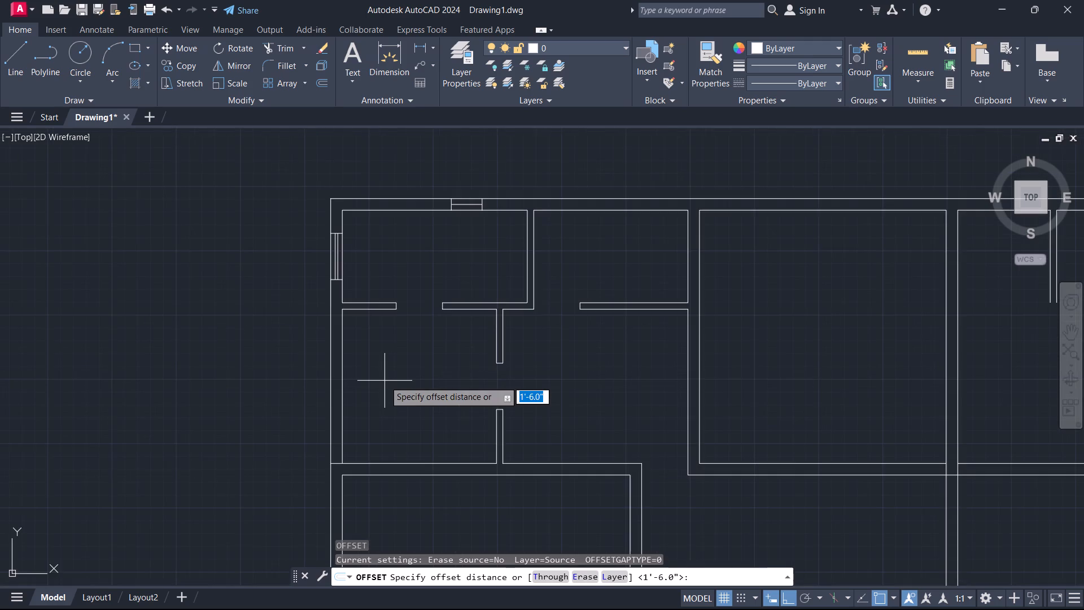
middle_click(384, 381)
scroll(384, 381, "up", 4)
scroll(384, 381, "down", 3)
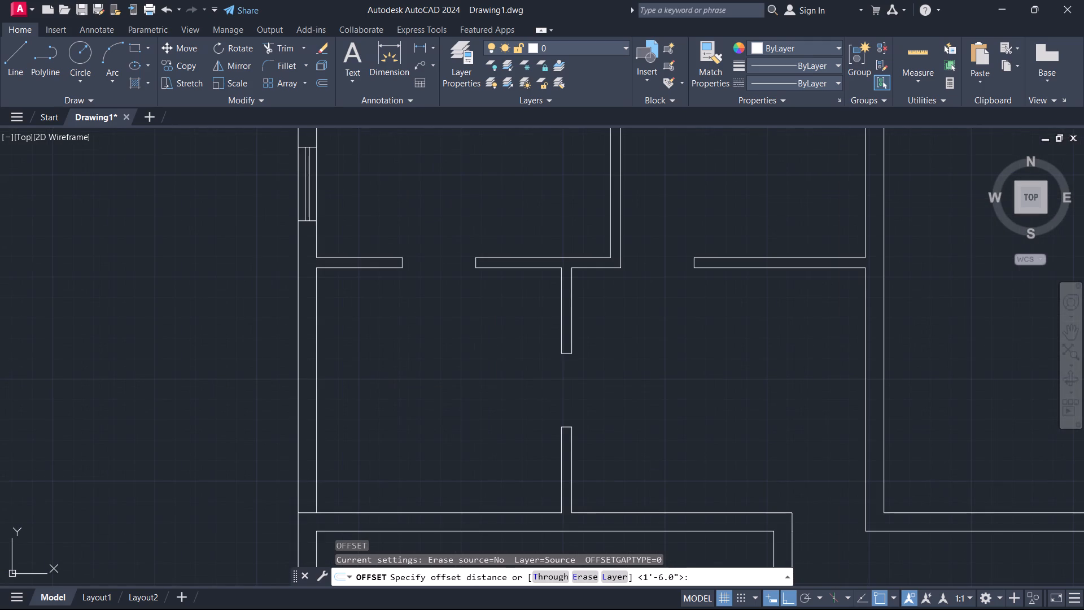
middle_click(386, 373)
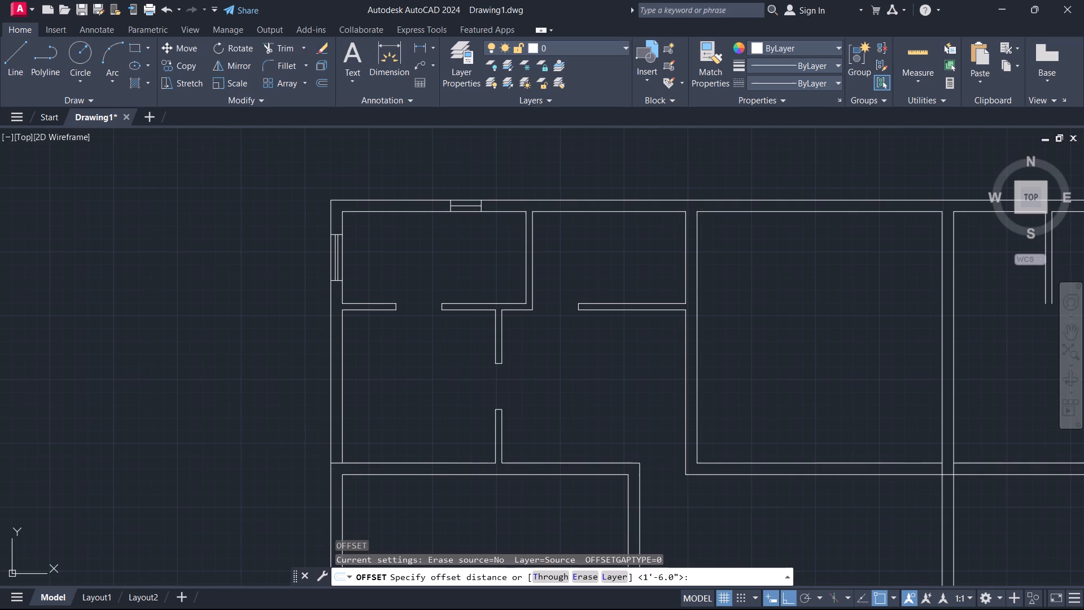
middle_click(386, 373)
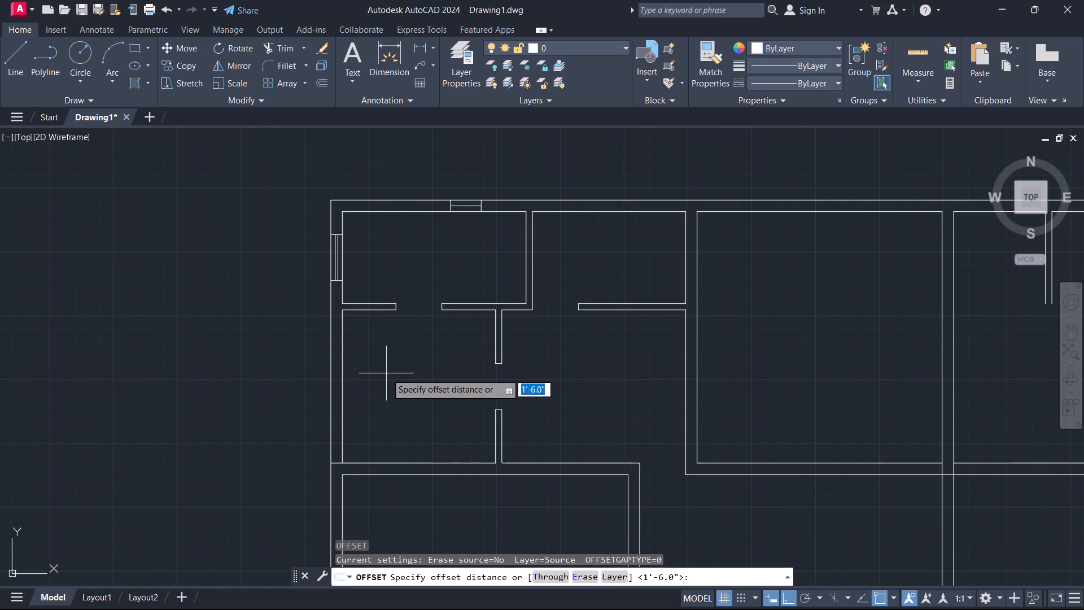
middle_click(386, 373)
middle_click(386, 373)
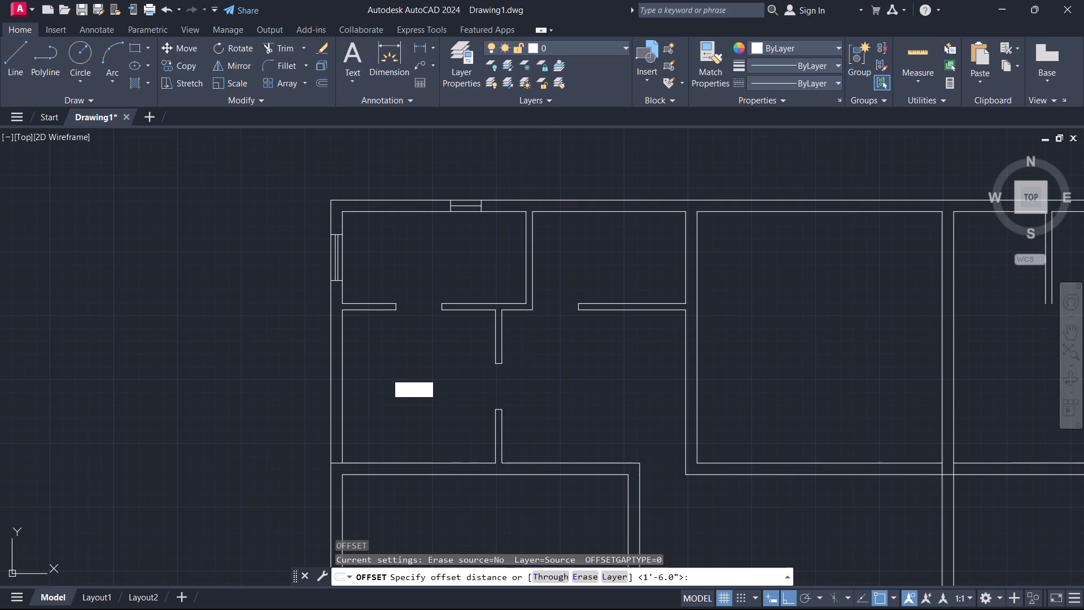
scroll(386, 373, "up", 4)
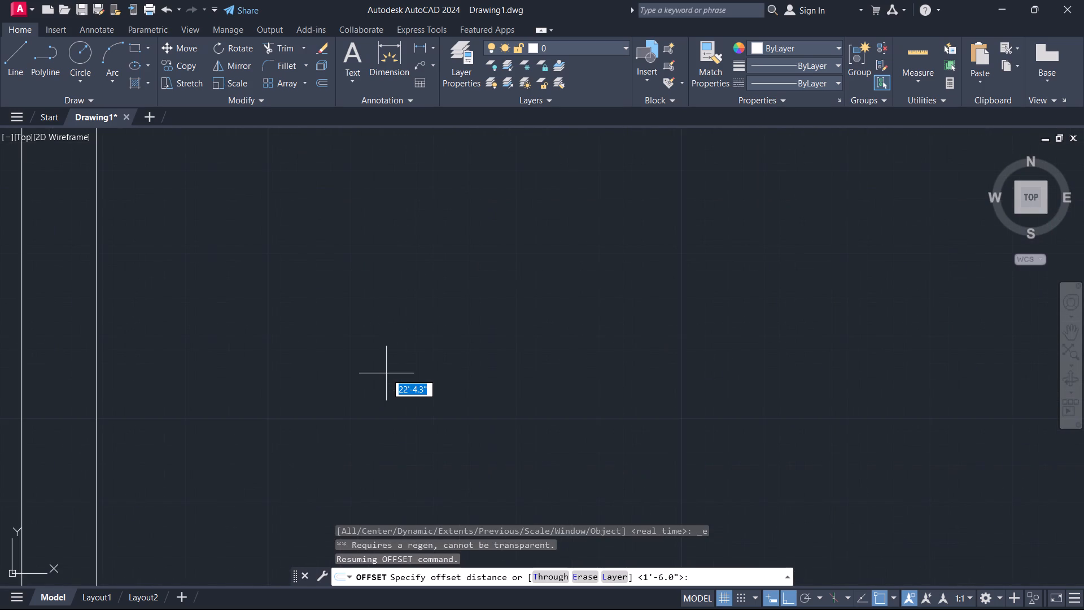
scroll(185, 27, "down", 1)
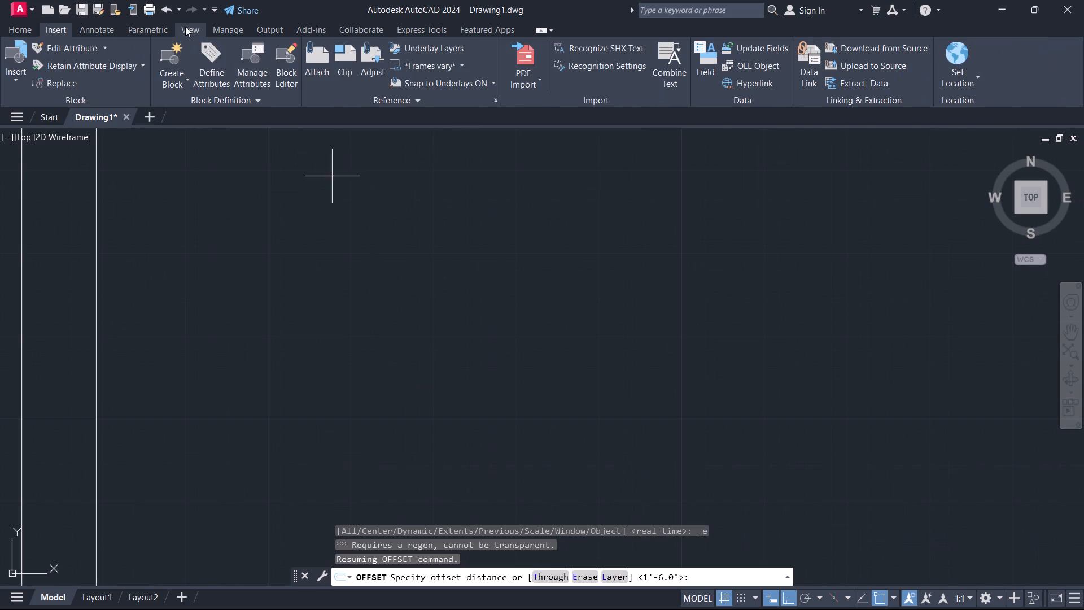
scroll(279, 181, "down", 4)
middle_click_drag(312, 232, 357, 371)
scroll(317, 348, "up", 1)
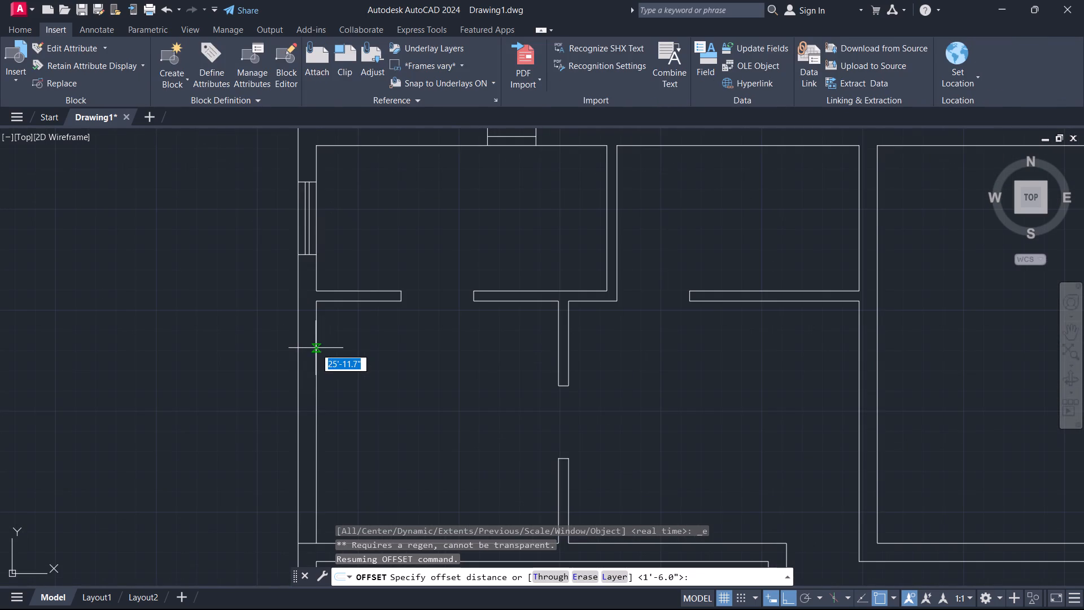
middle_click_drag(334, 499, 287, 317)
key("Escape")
Offset the south wall line of the small room below the windowed northwest corner room by 2' into the room.
key("o")
key("space")
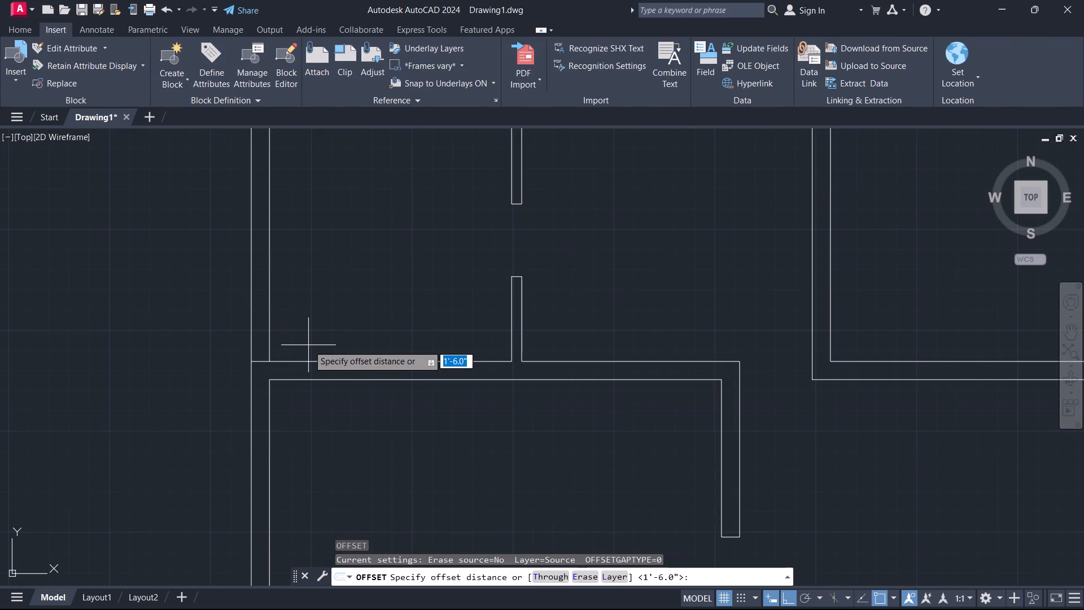
type("2'")
key("Return")
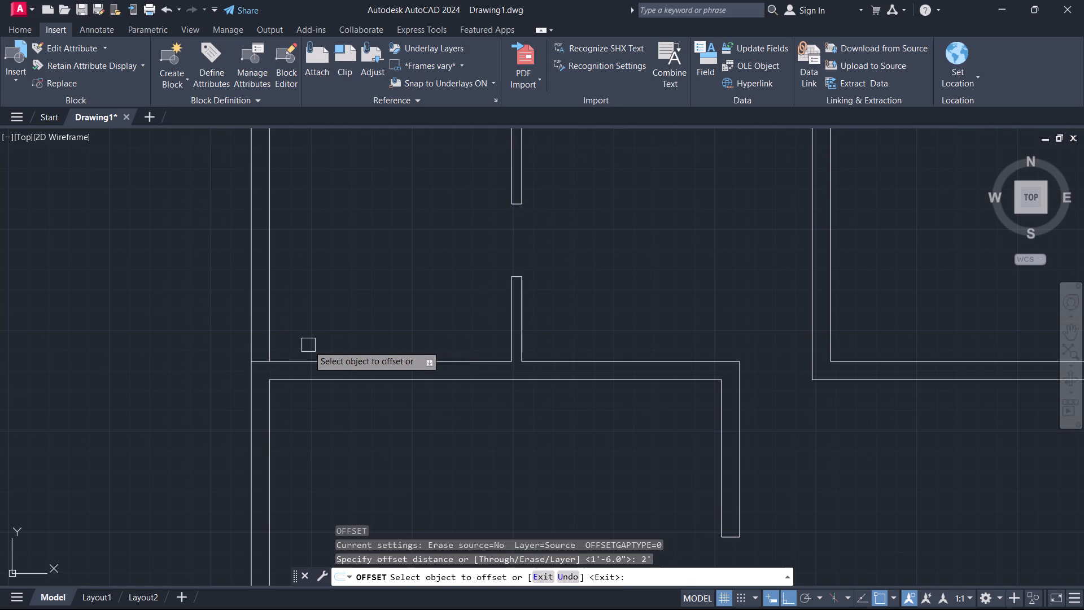
left_click(337, 361)
left_click(357, 323)
key("Escape")
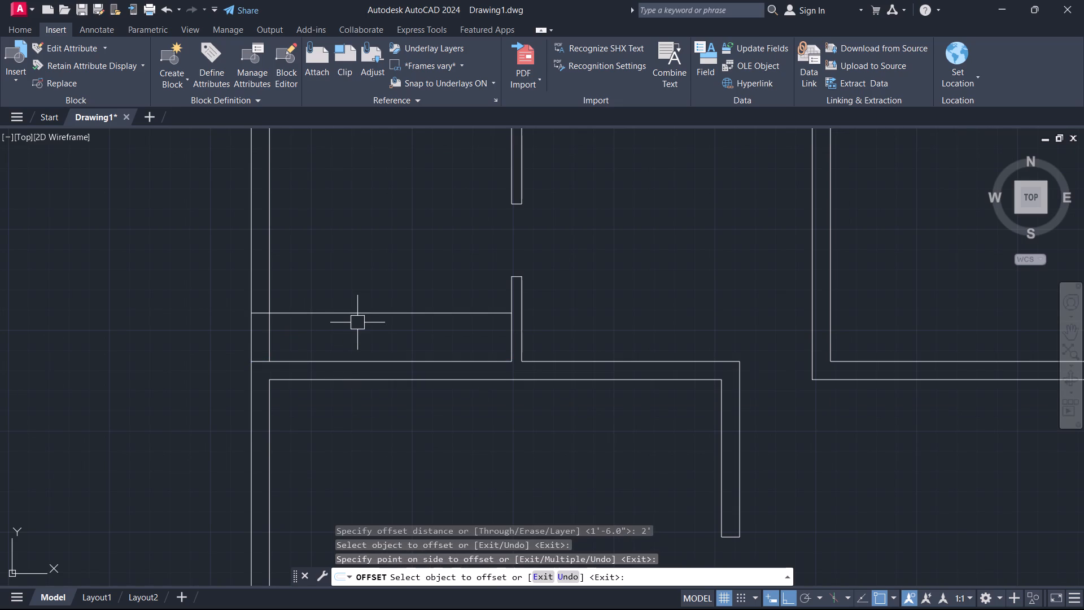
Offset the 2' offset line in the small room by 3' farther north.
type("O 3'")
key("Return")
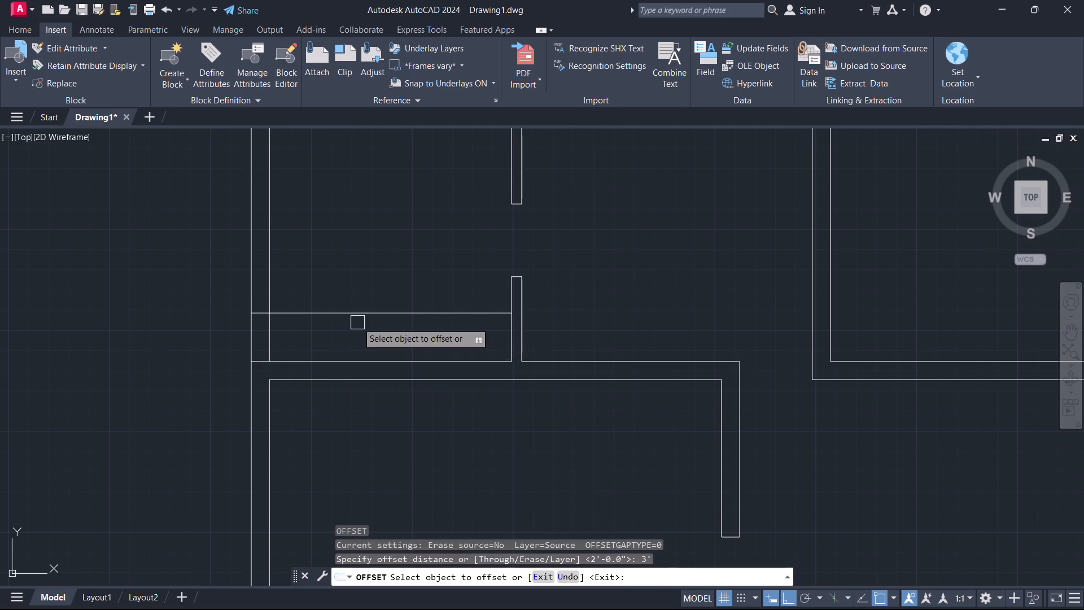
left_click(341, 310)
left_click(342, 242)
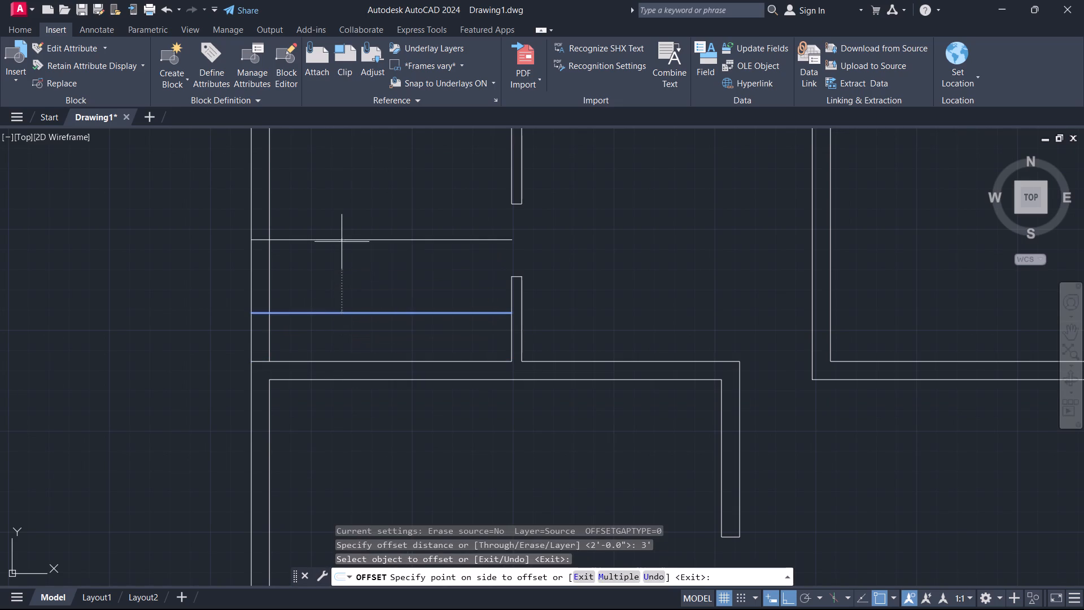
key("Escape")
Trim the outer west wall faces between the two offset lines to open a 3' doorway, and trim away the lines' excess inside the room and wall.
type("TR")
key("space")
left_click(287, 278)
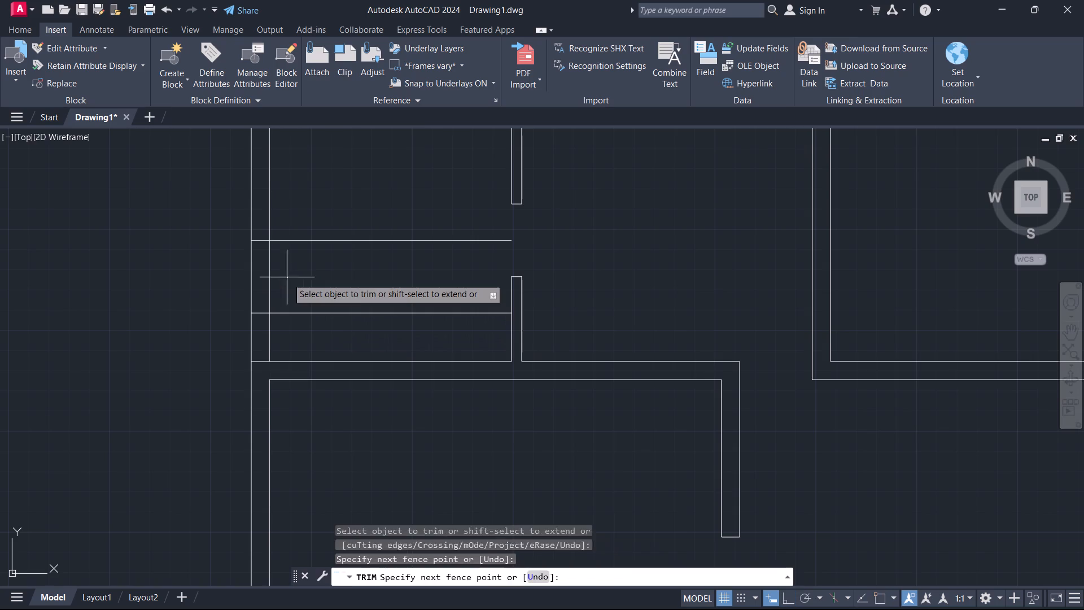
left_click(173, 277)
left_click(442, 251)
left_click(439, 210)
left_click_drag(395, 294, 394, 300)
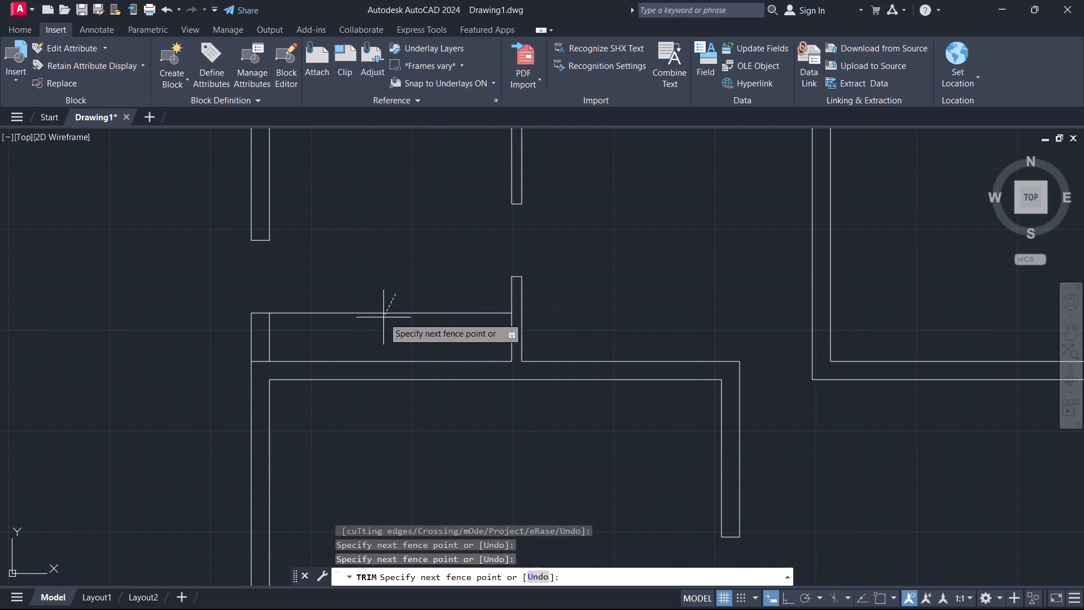
left_click(383, 317)
scroll(282, 374, "up", 4)
left_click(180, 302)
left_click(165, 245)
key("Escape")
Draw a line straight across the outer west wall at the midpoint of the large room south of the new opening.
scroll(165, 248, "down", 2)
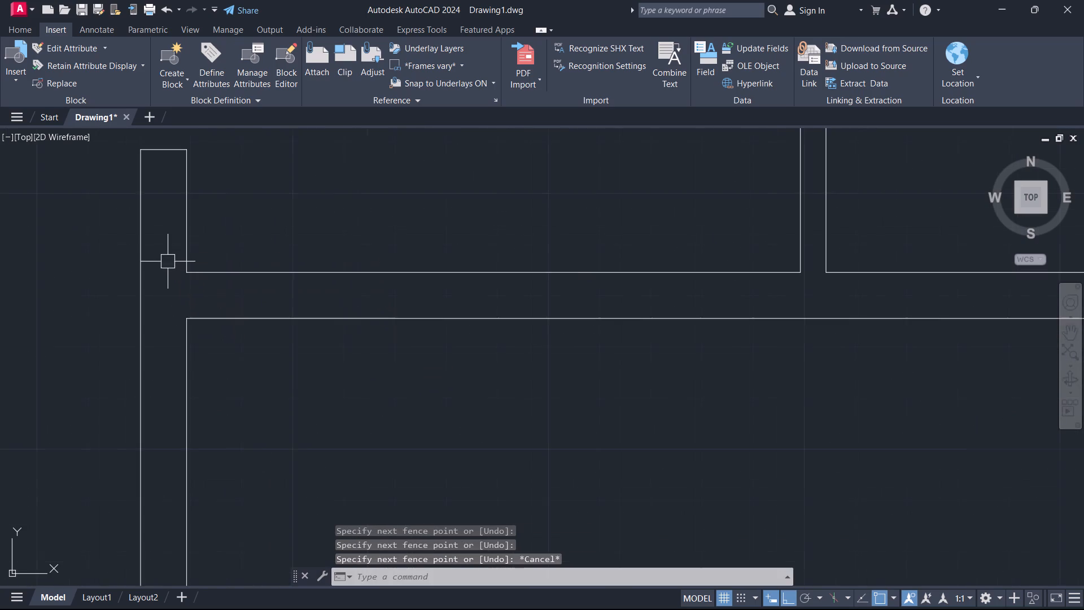
scroll(168, 262, "down", 1)
scroll(192, 348, "down", 3)
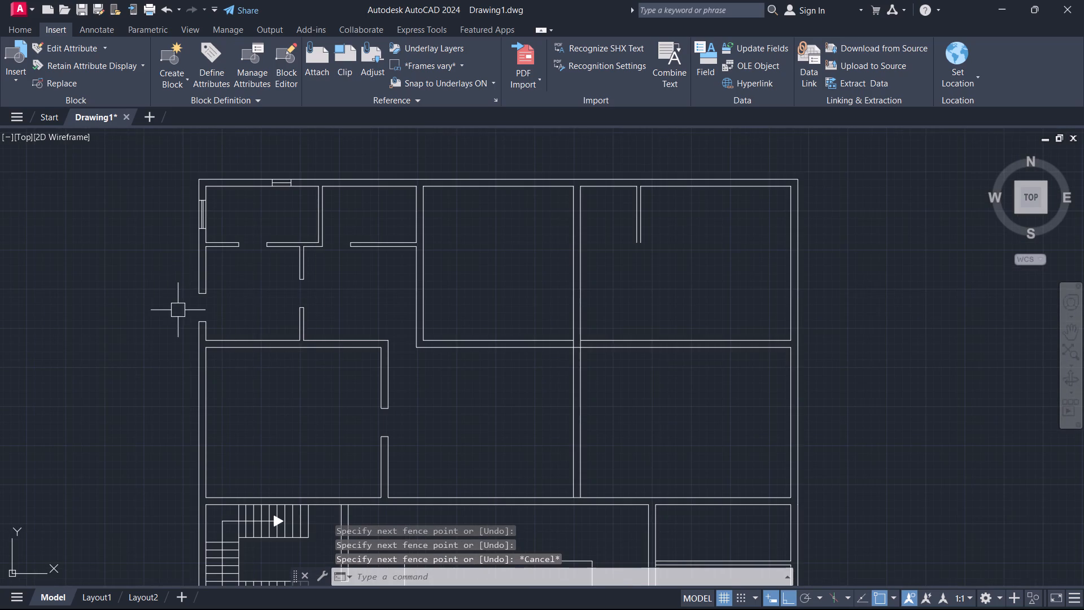
scroll(178, 311, "up", 1)
middle_click_drag(313, 440, 292, 402)
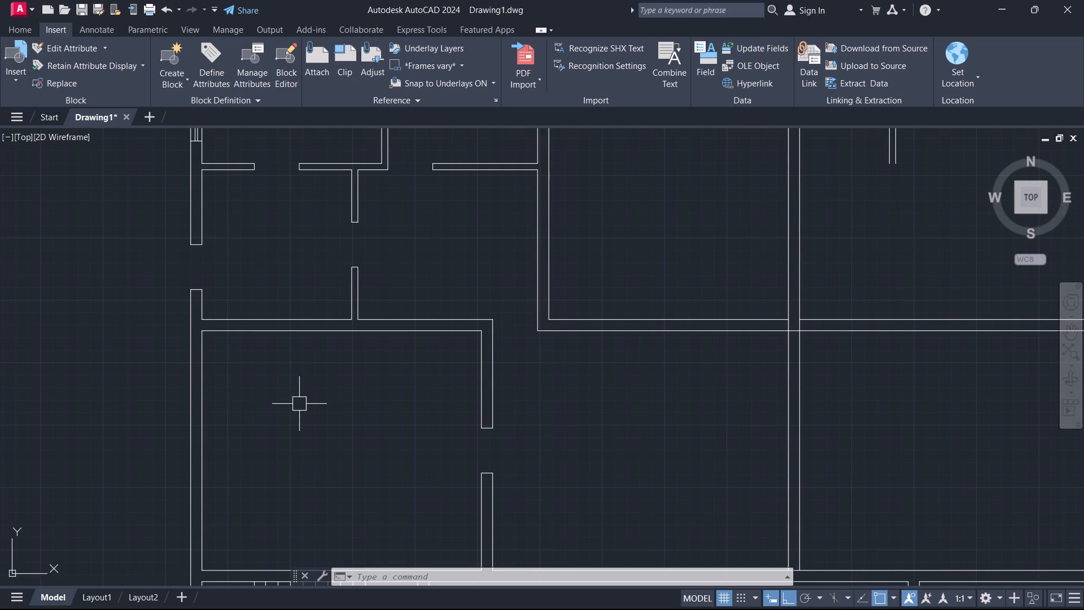
middle_click_drag(343, 454, 425, 373)
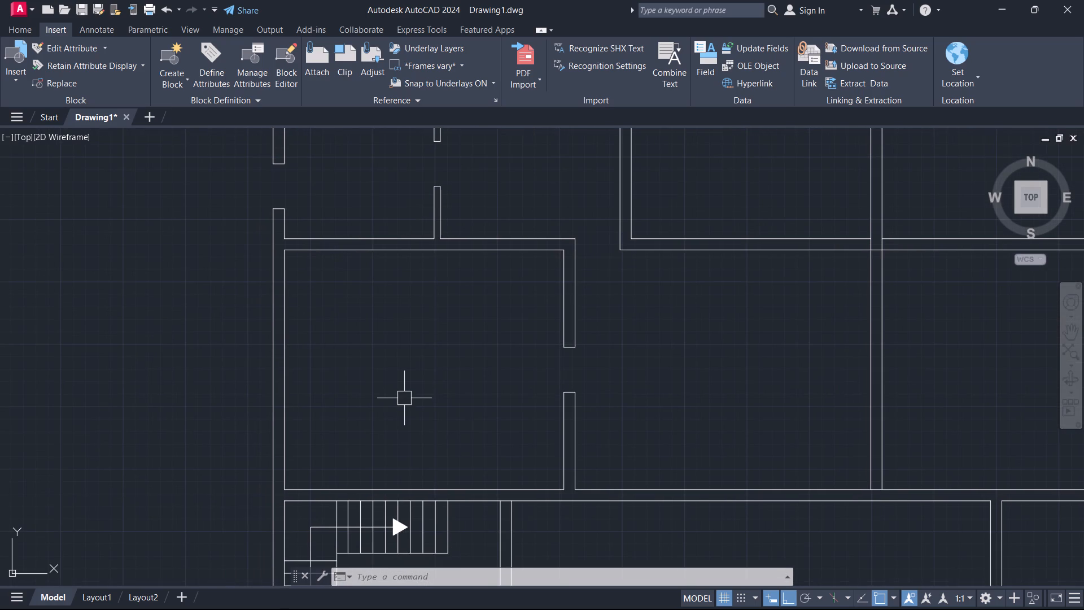
type("L")
key("space")
scroll(323, 408, "up", 1)
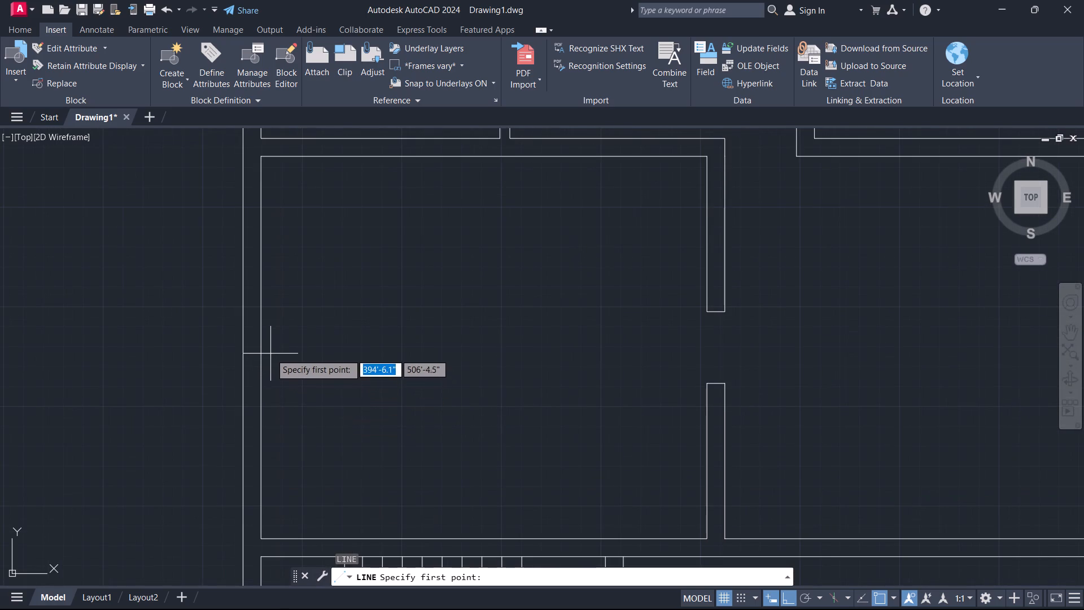
left_click(265, 349)
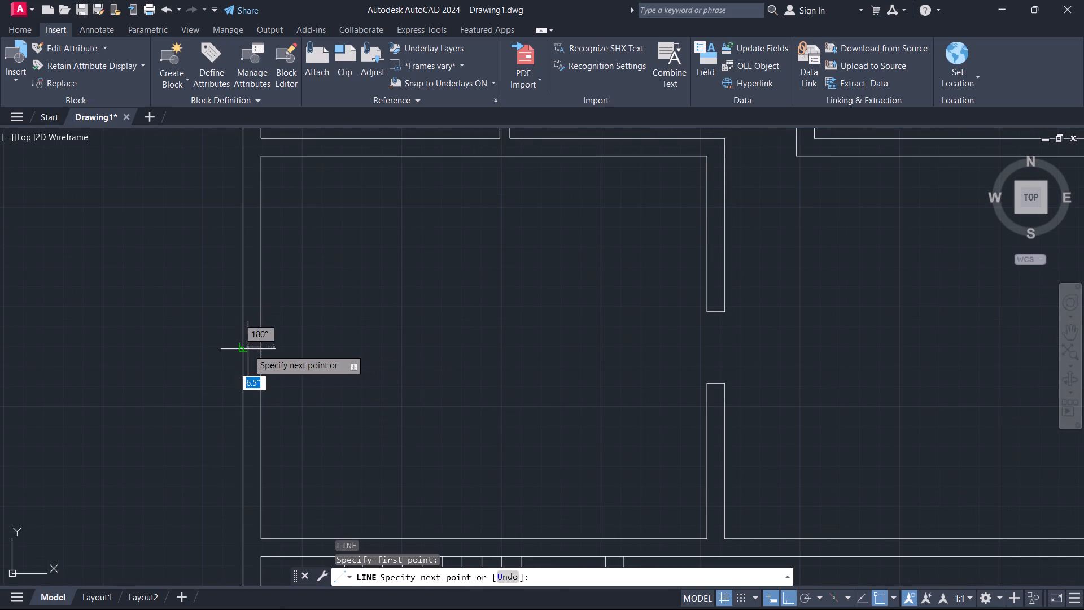
left_click(244, 350)
key("Escape")
Offset the line across the west wall by 3' to both its north and south sides.
type("O")
key("space")
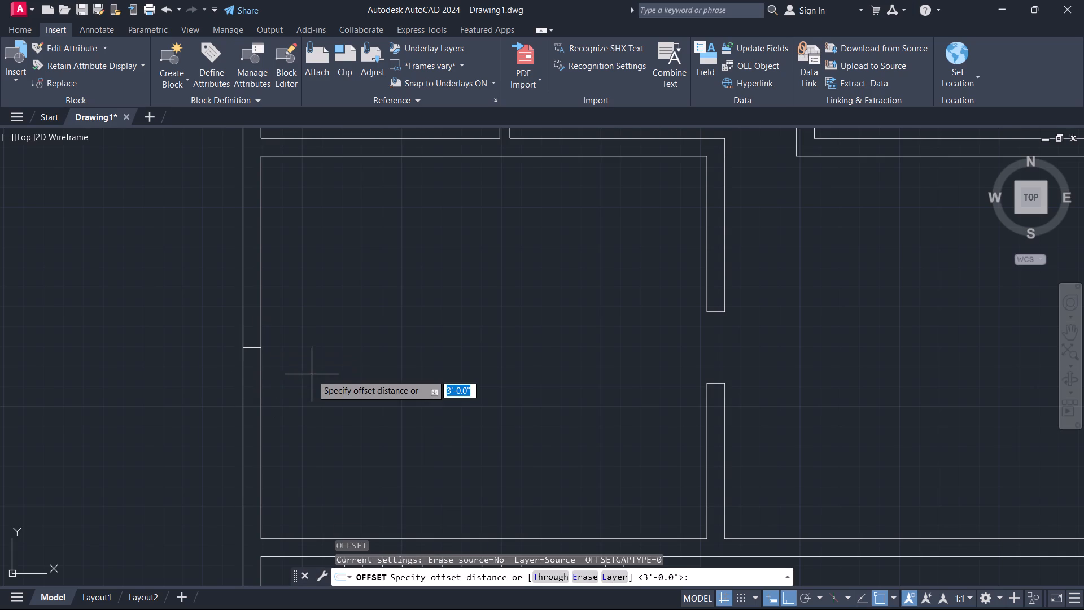
type("3'")
key("Return")
scroll(252, 349, "up", 2)
left_click(251, 347)
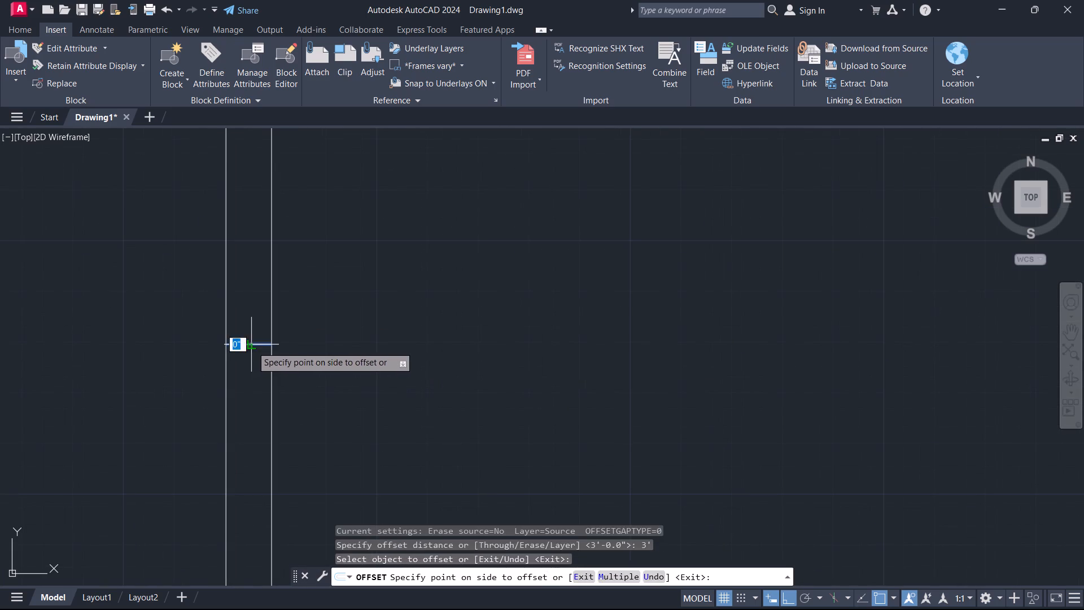
left_click(256, 274)
left_click(256, 335)
left_click(249, 347)
left_click(248, 380)
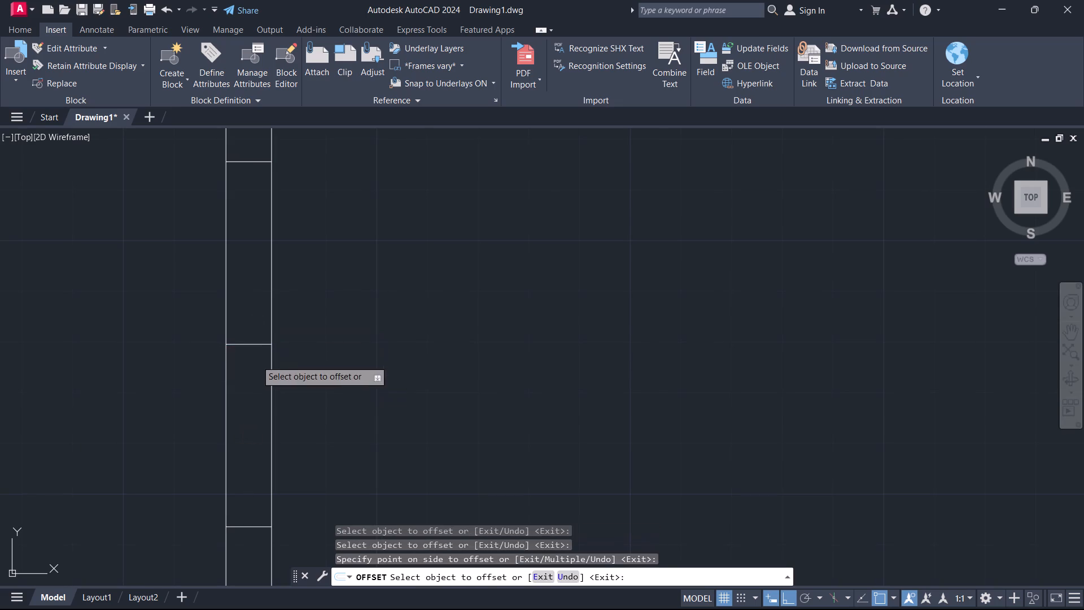
left_click(256, 360)
key("Escape")
Delete the middle line across the wall and draw a 6' line joining the midpoints of the two offset lines.
left_click(244, 332)
left_click(243, 358)
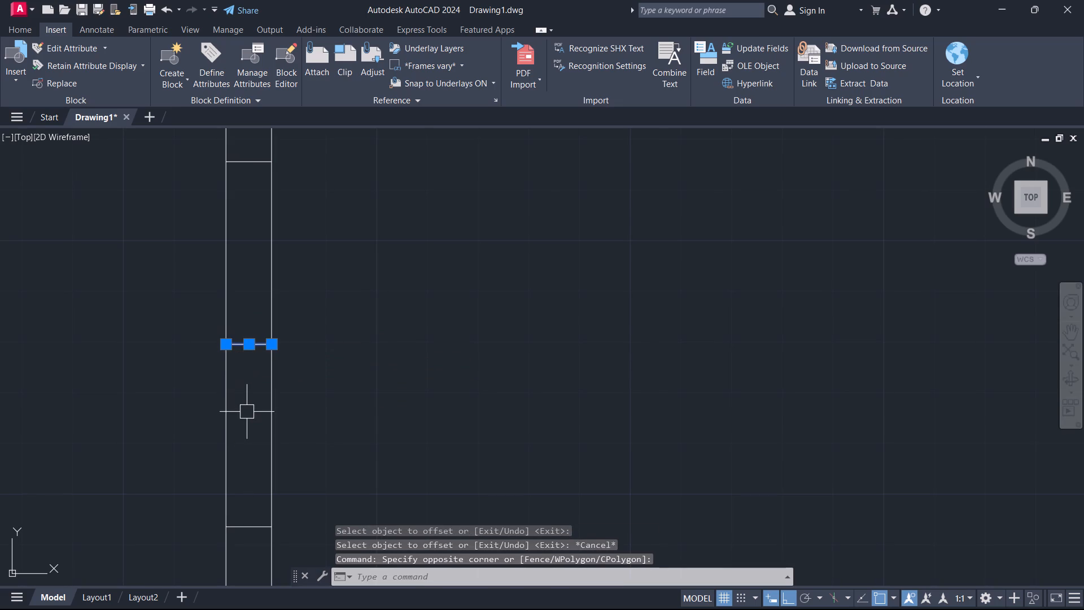
key("Delete")
key("l")
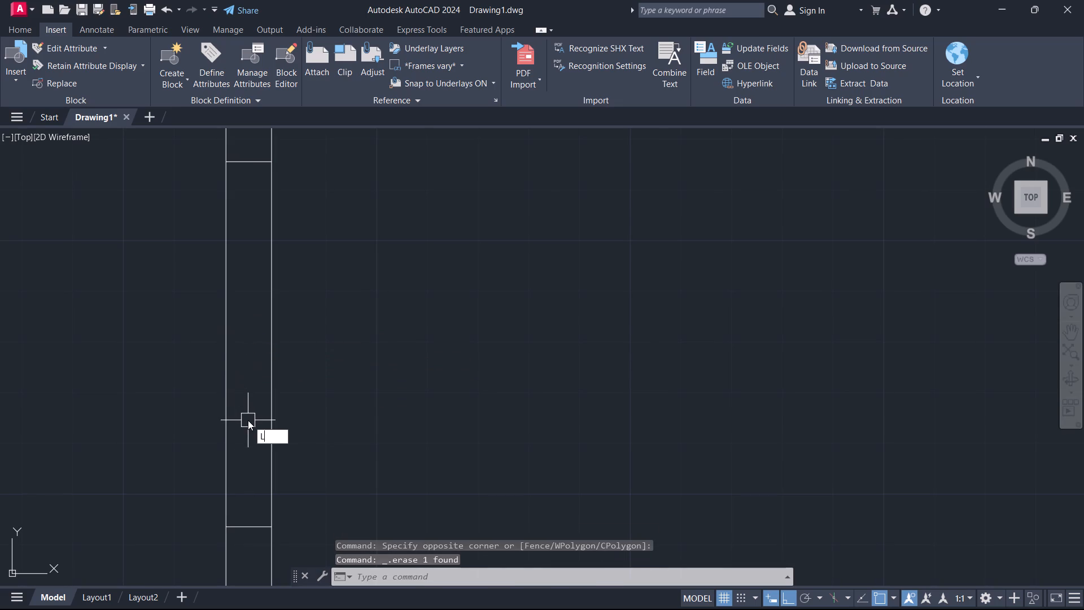
key("space")
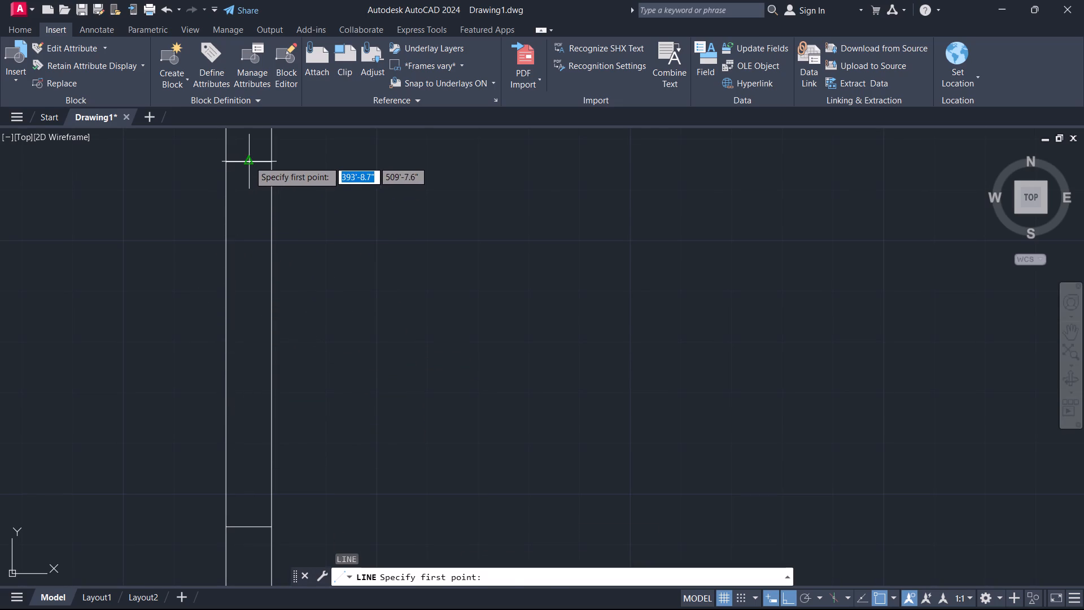
left_click(250, 160)
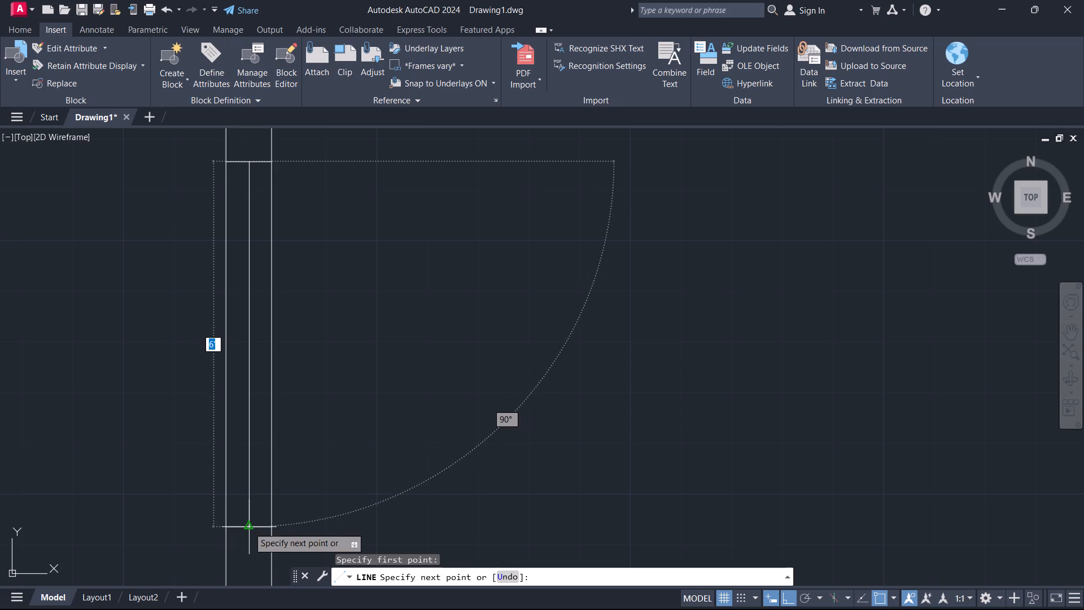
left_click(248, 527)
key("Escape")
Offset the window's centre line by 1" to both its west and east sides.
type("O 1")
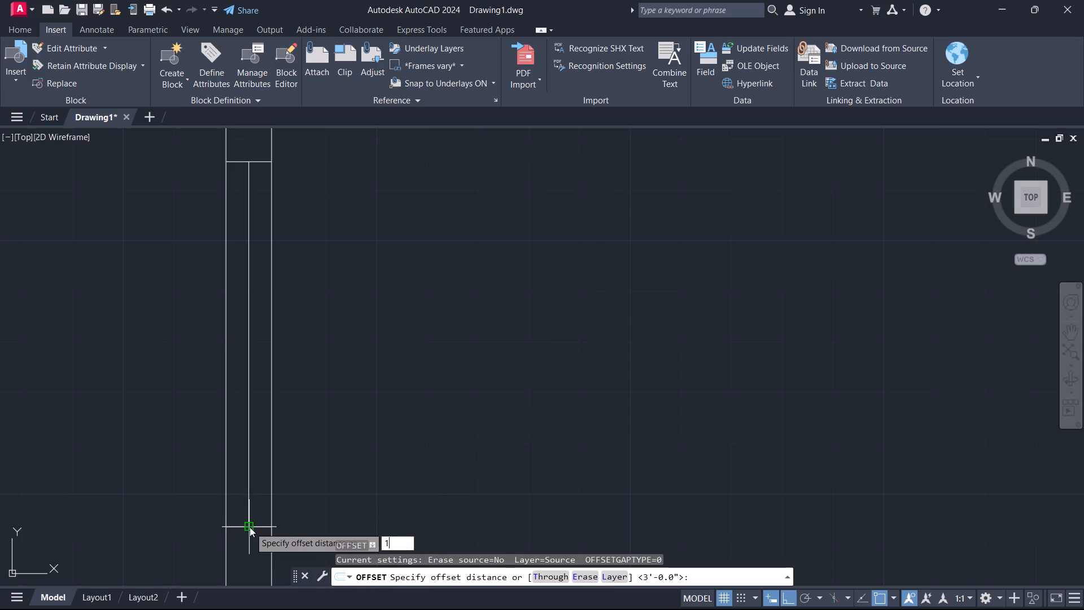
key("Return")
scroll(246, 520, "up", 2)
left_click(252, 487)
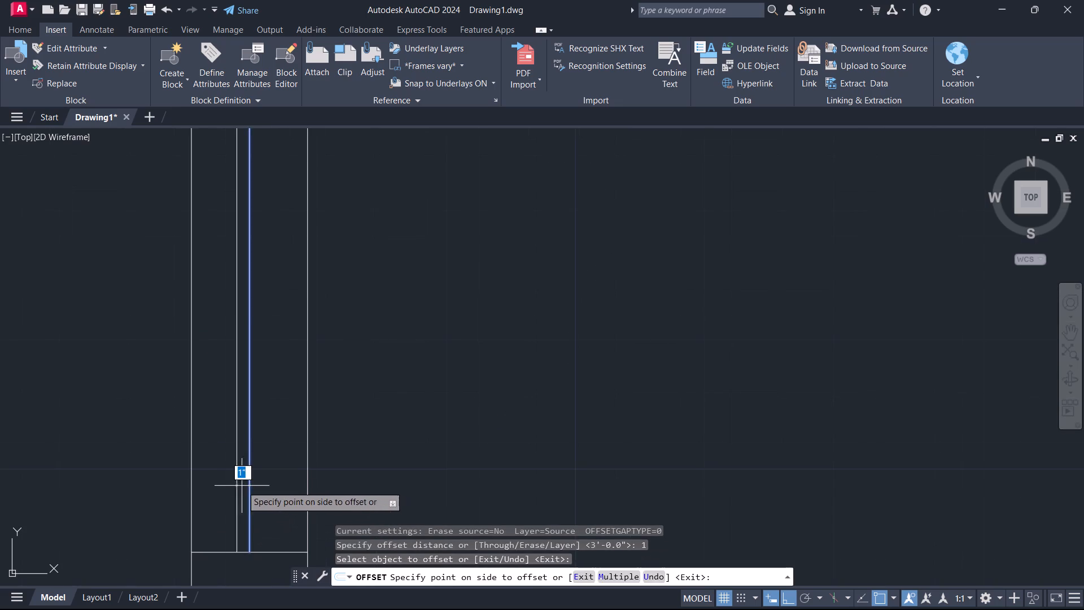
left_click(235, 485)
left_click(248, 487)
left_click(277, 482)
key("Escape")
Delete the original centre line between the two 1" offset lines of the west wall window.
scroll(259, 477, "up", 2)
left_click(253, 478)
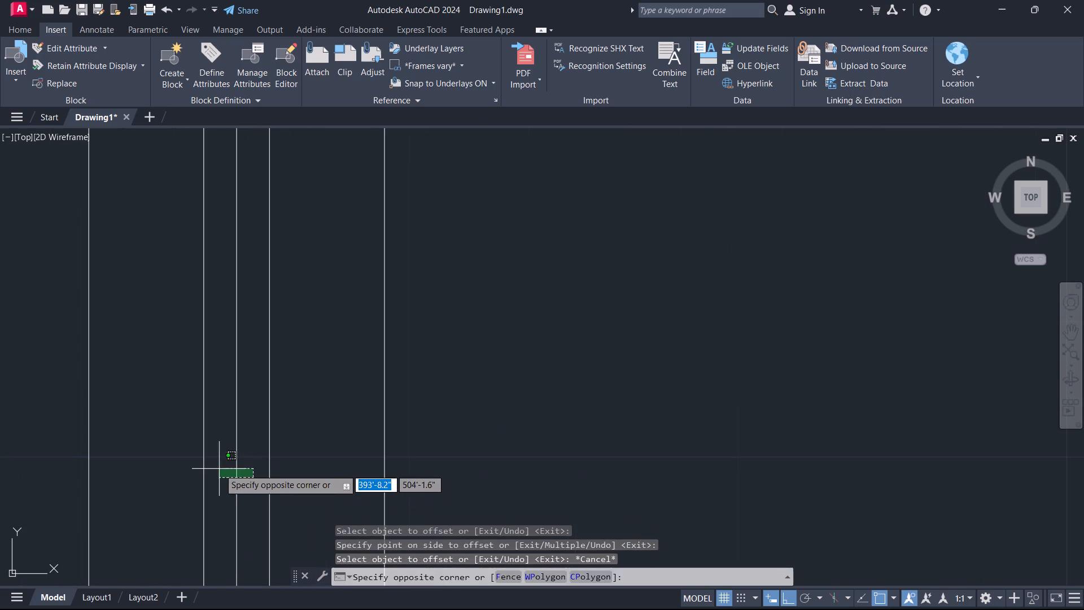
left_click(219, 469)
key("Delete")
scroll(218, 469, "down", 5)
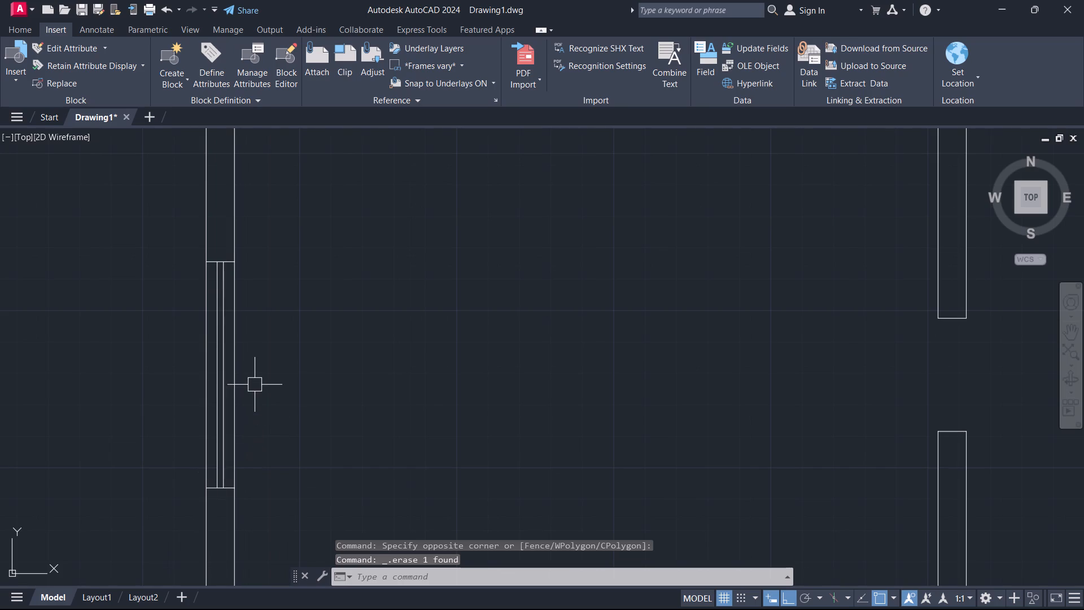
middle_click_drag(324, 392, 438, 329)
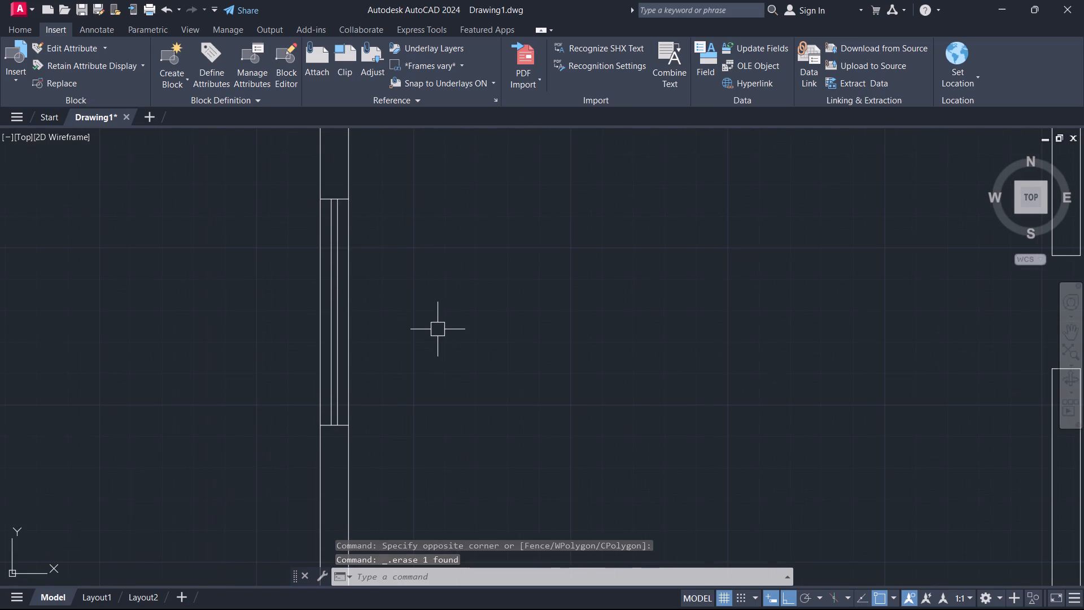
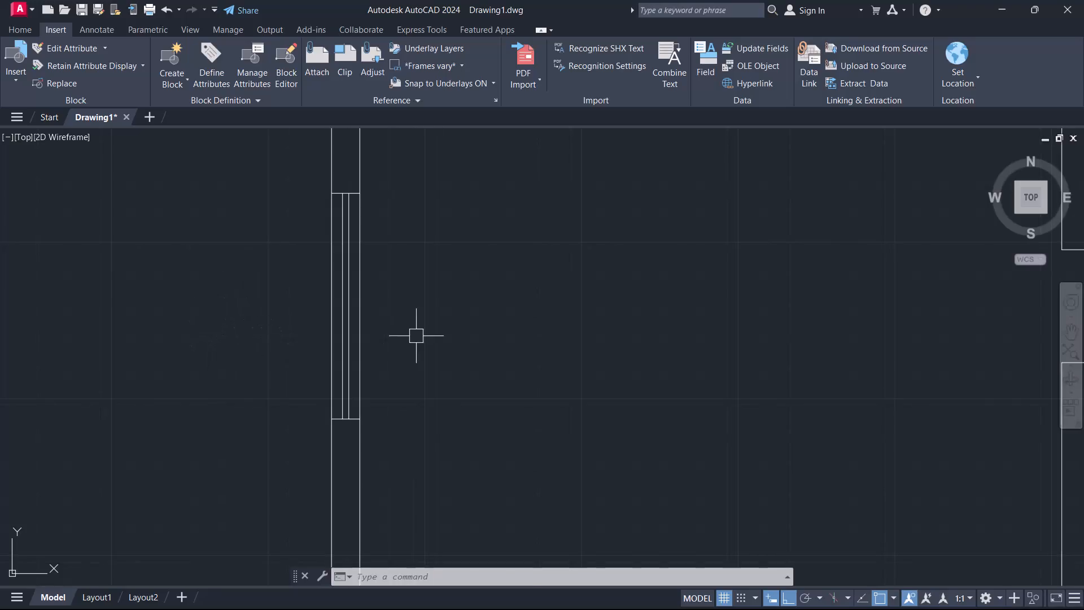
Offset the inner line of the south wall 2' north into the room with the new west window, above the stairs.
scroll(418, 335, "down", 2)
middle_click_drag(410, 329, 300, 308)
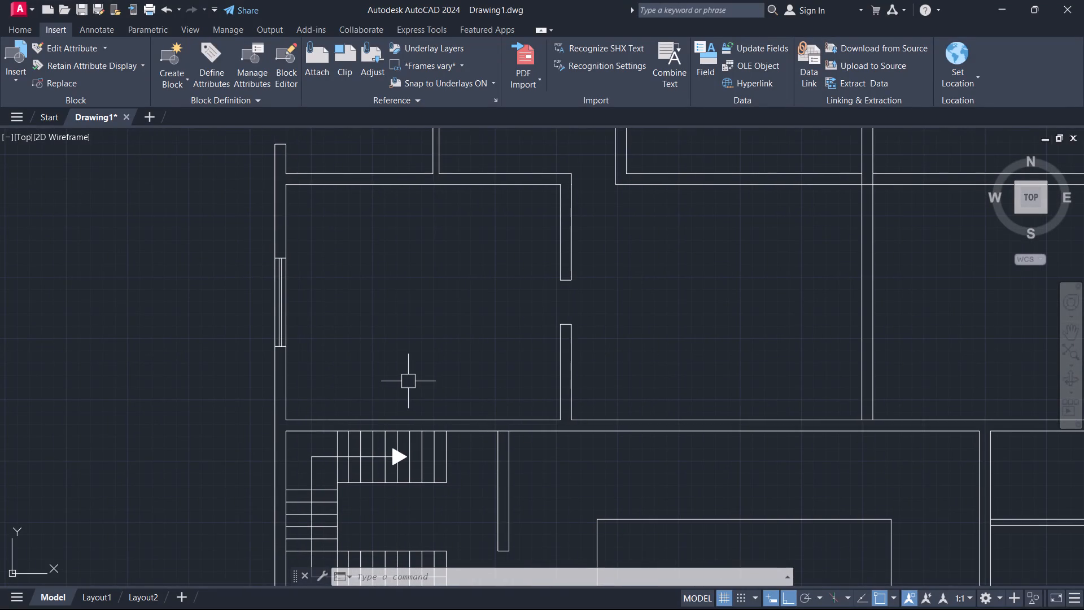
scroll(412, 361, "up", 1)
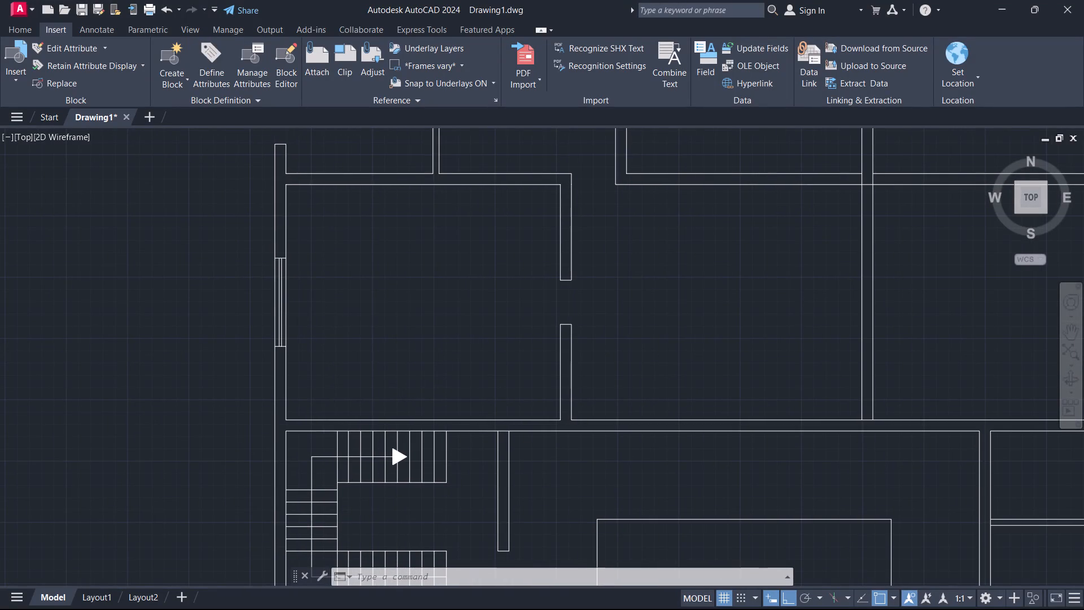
middle_click(412, 361)
middle_click_drag(388, 341, 408, 376)
key("o")
key("space")
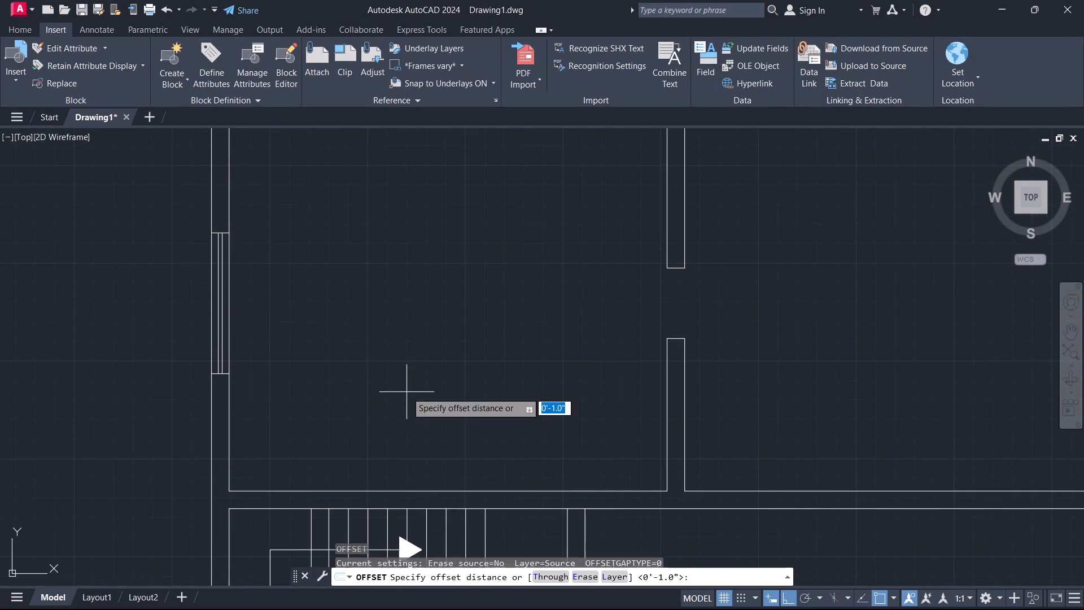
middle_click_drag(396, 352, 403, 419)
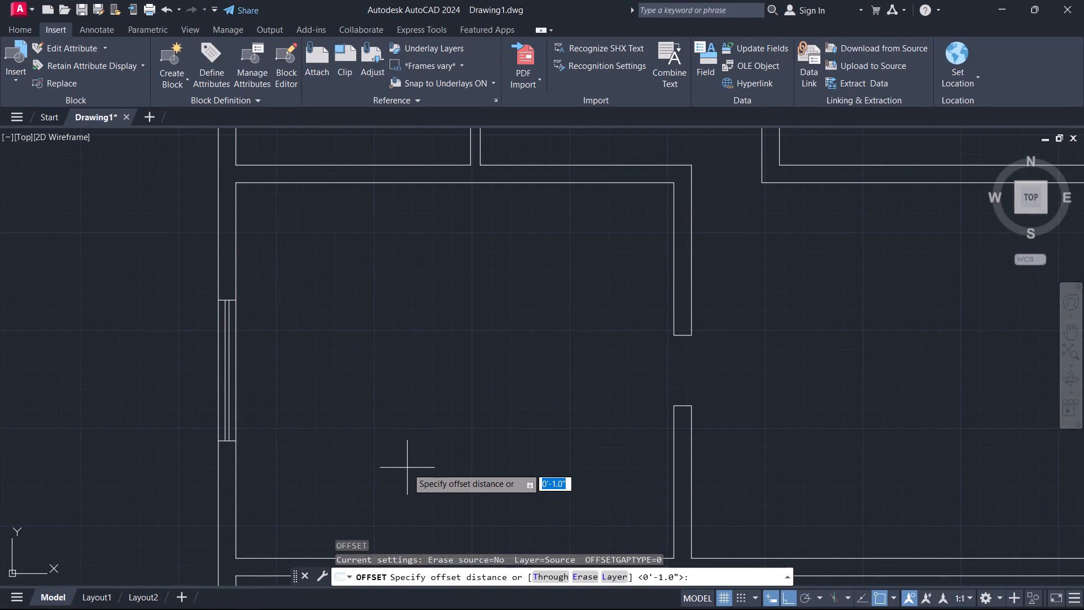
type("2'")
key("Return")
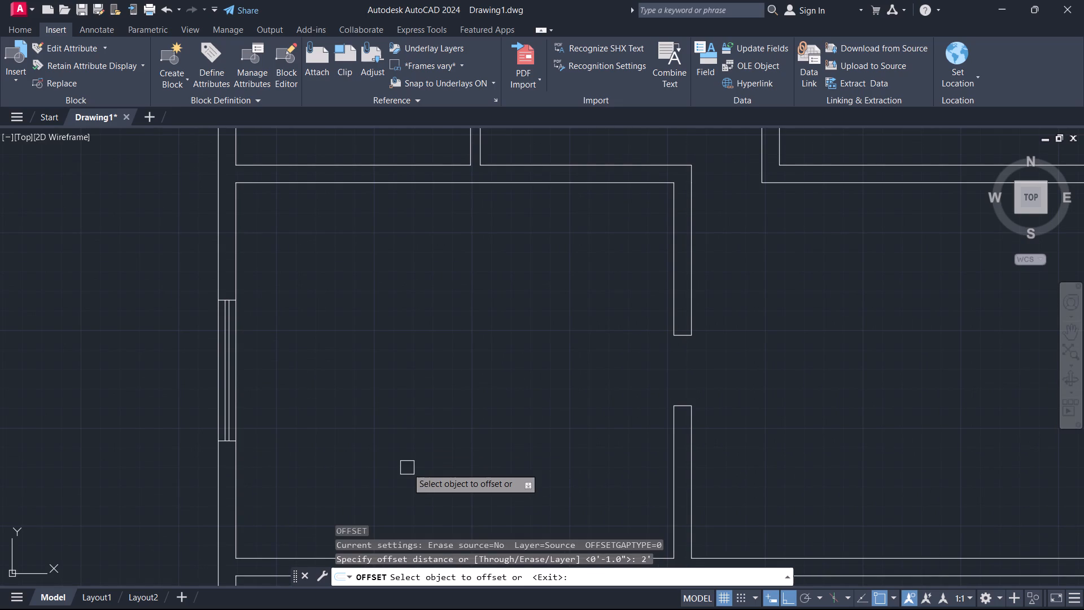
middle_click_drag(419, 491, 416, 297)
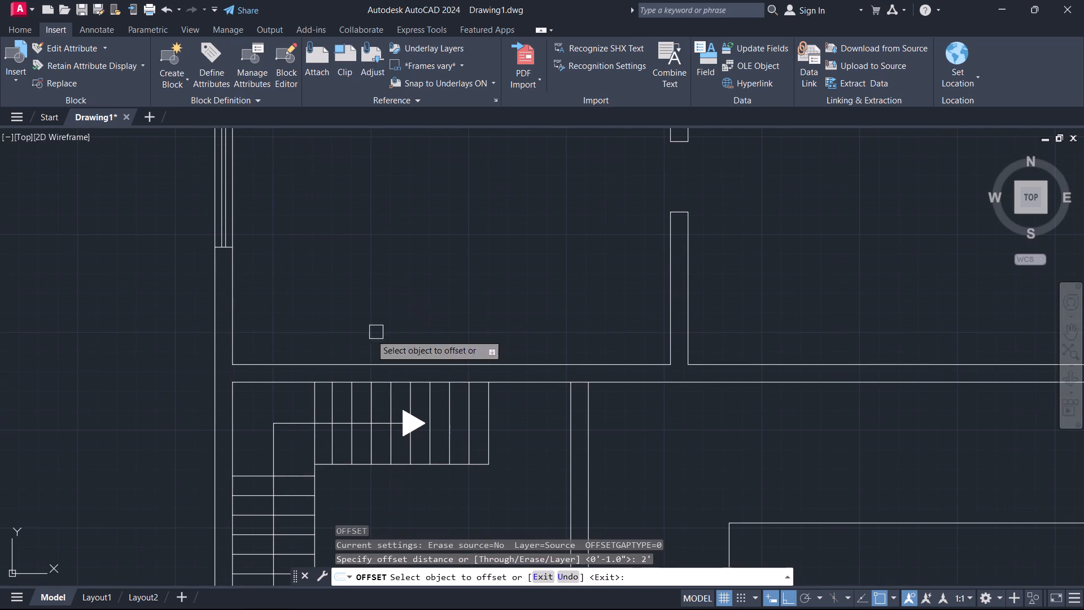
left_click(361, 361)
left_click(374, 313)
key("Escape")
Offset the inner line of the same room's west wall 2' east into the room.
key("space")
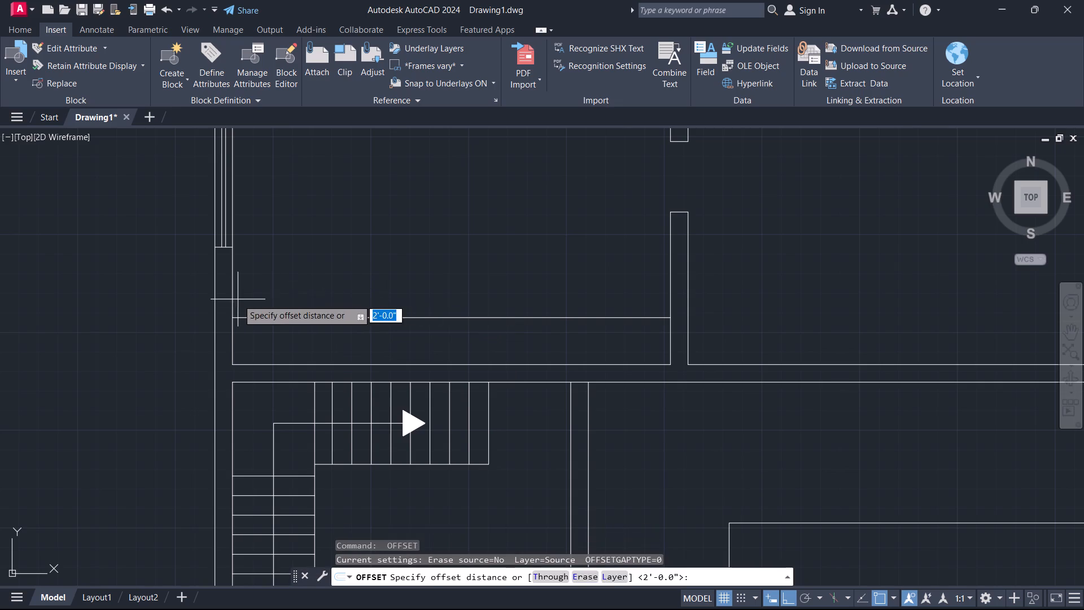
key("space")
left_click(231, 297)
left_click(447, 273)
key("Escape")
Offset the inner line of the same room's north wall 2' south into the room.
middle_click_drag(430, 260, 436, 402)
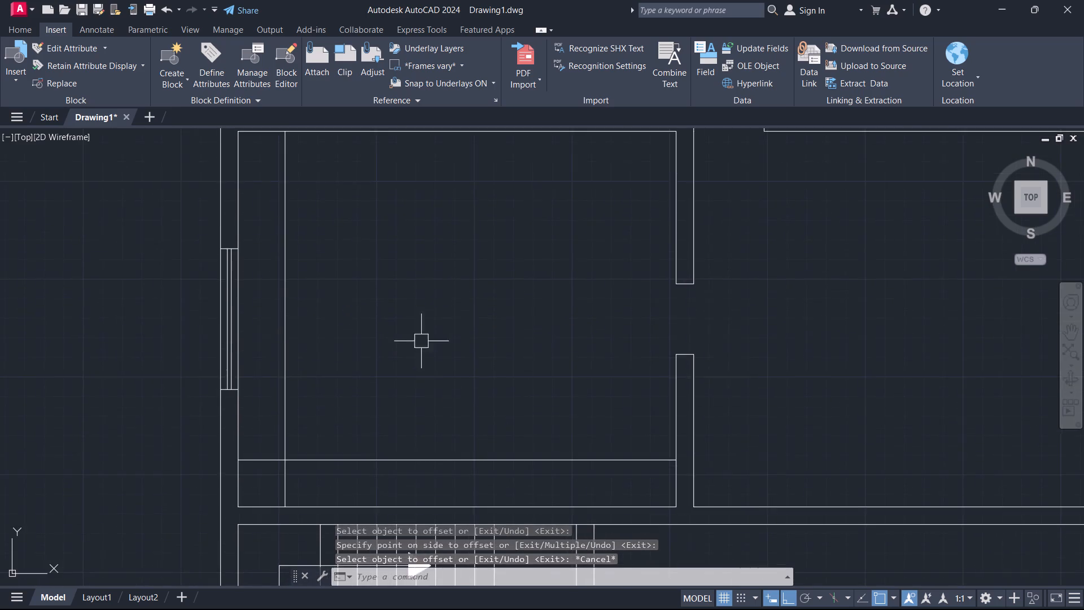
scroll(403, 289, "down", 1)
middle_click_drag(401, 288, 417, 395)
key("space")
scroll(397, 306, "up", 2)
key("space")
left_click(399, 289)
left_click(406, 339)
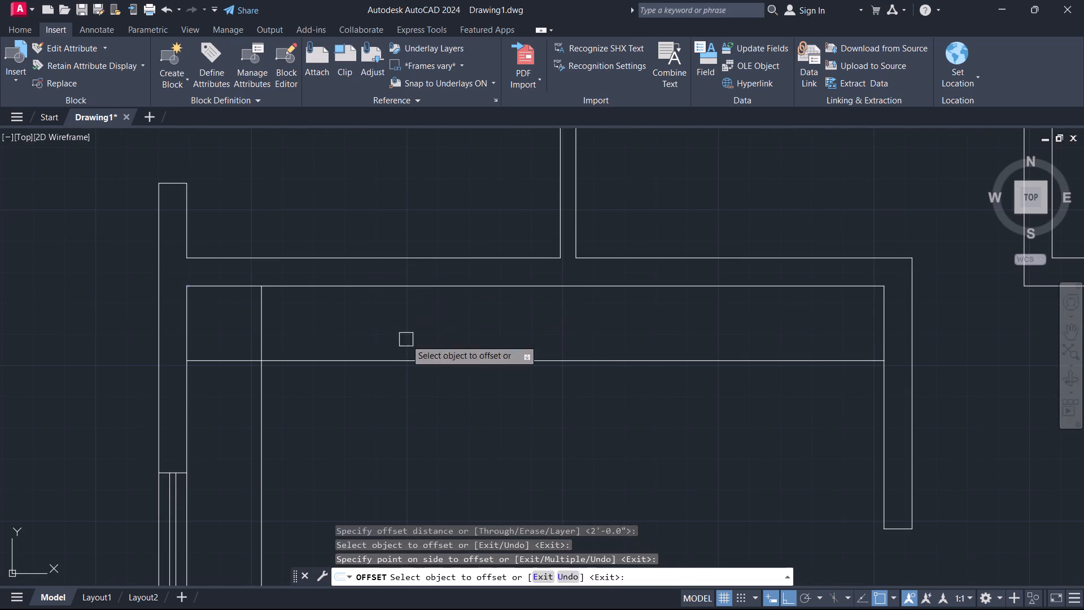
key("Escape")
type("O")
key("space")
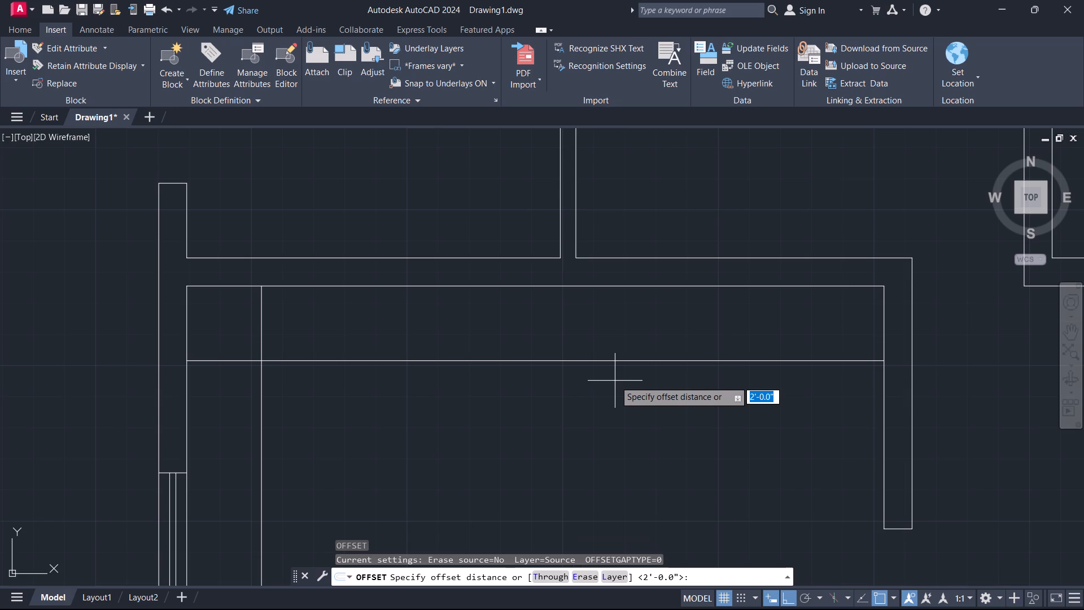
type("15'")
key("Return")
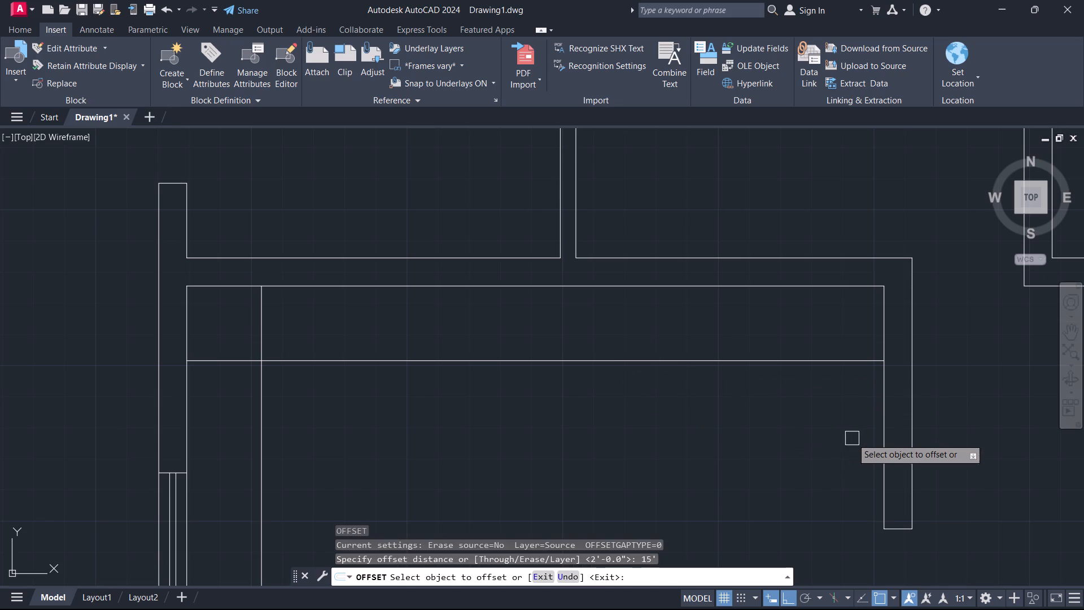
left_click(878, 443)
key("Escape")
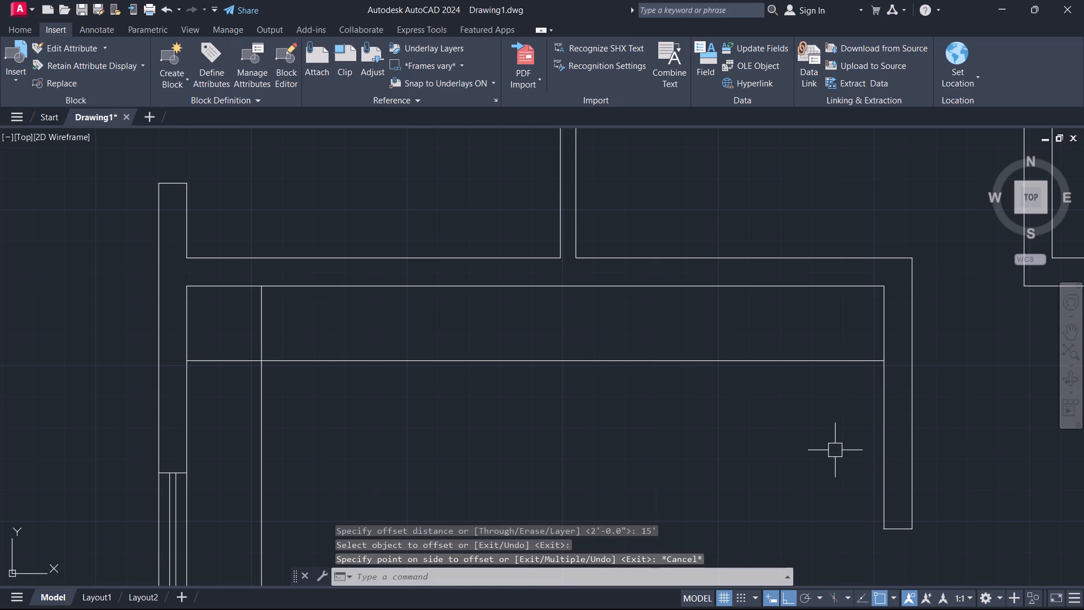
Offset the inner line of the east wall's segment north of the door opening 8' west into the room.
type("O 8'")
key("Return")
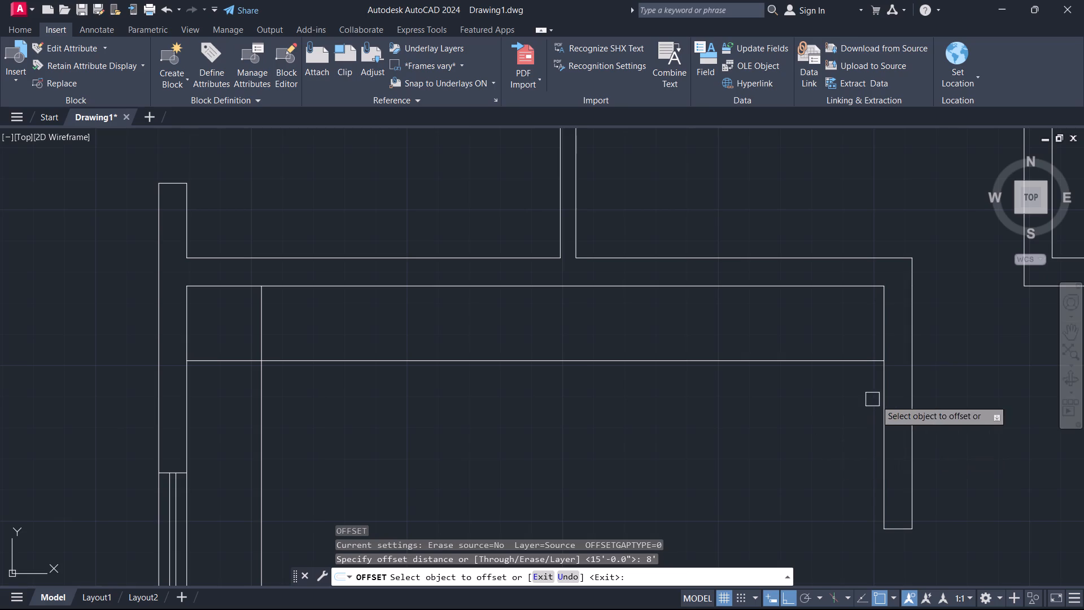
left_click(892, 429)
left_click(894, 456)
left_click(881, 458)
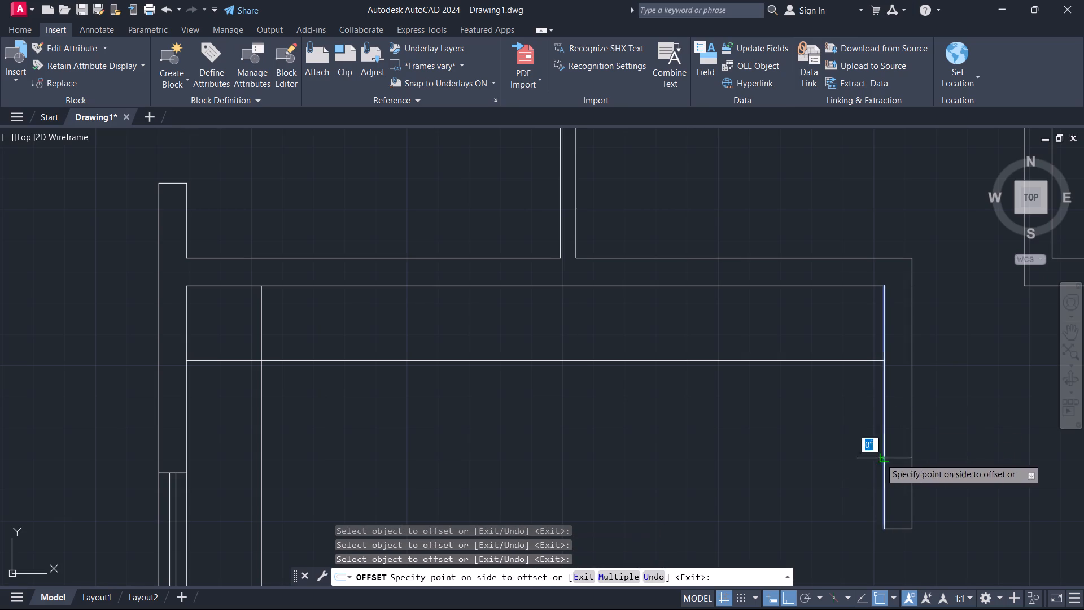
left_click(779, 449)
key("Escape")
Trim the north 2' offset line east of the 8' offset line, and trim the 8' line south of it.
type("TR")
key("space")
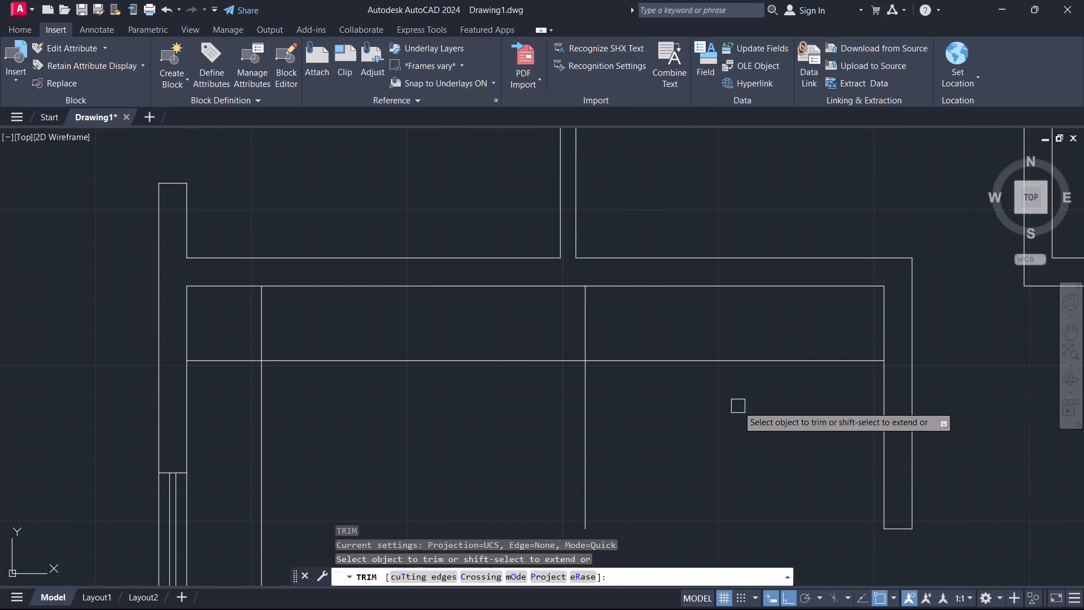
left_click_drag(737, 405, 729, 391)
left_click(724, 329)
left_click(530, 417)
key("Escape")
Trim the overlapping ends of the north and west 2' offset lines to form a clean northwest corner.
scroll(564, 411, "down", 3)
scroll(421, 387, "up", 2)
scroll(661, 440, "up", 1)
middle_click_drag(662, 440, 668, 282)
key("space")
left_click(622, 223)
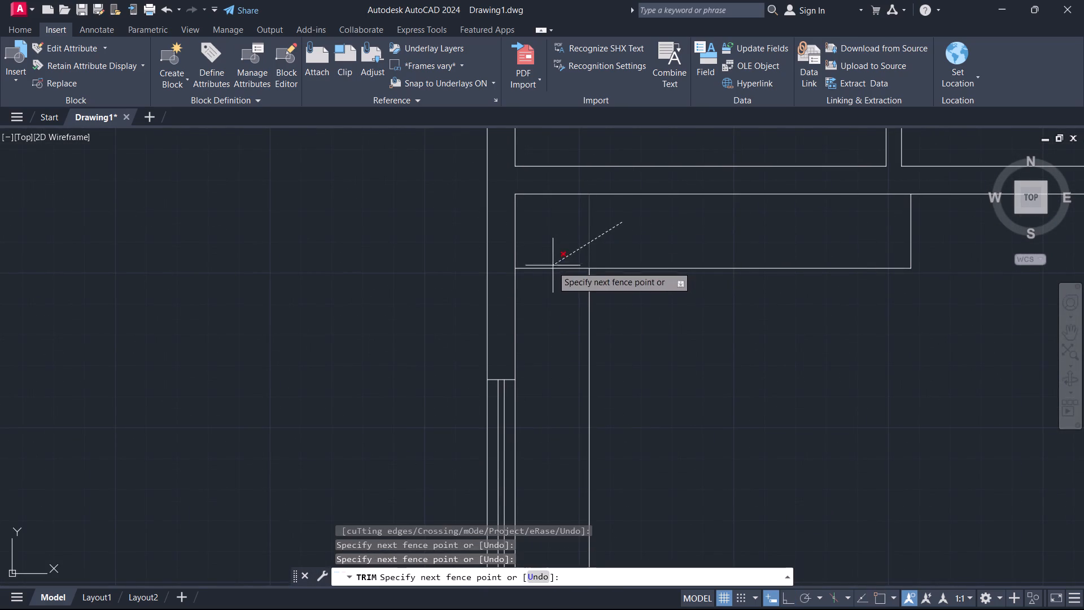
left_click(551, 271)
Trim the overlapping ends of the west and south 2' offset lines to form a clean southwest corner.
scroll(573, 339, "down", 3)
middle_click_drag(630, 395, 829, 404)
scroll(871, 440, "up", 1)
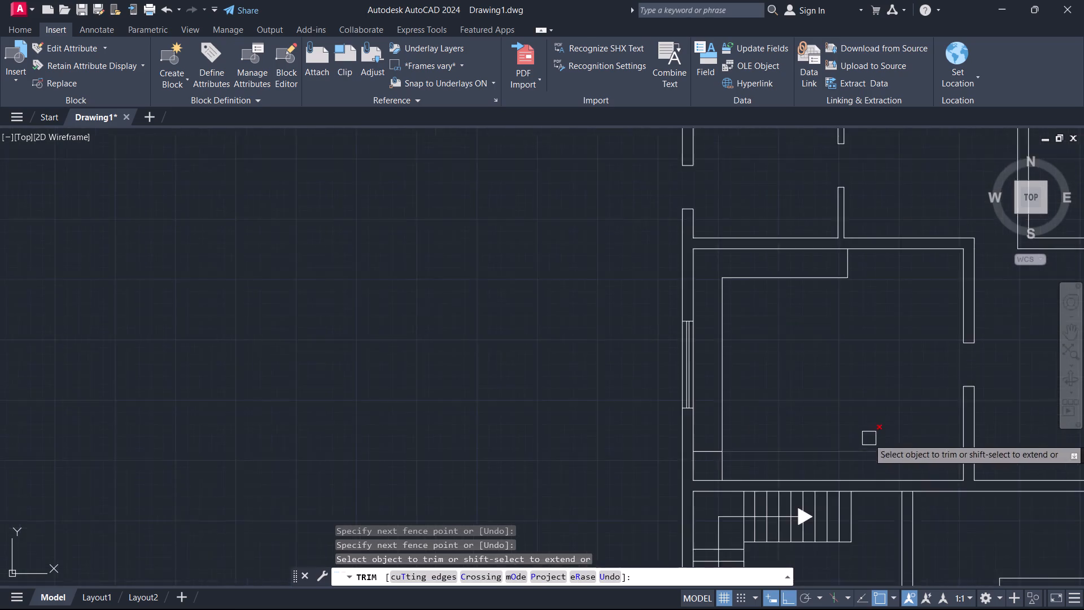
middle_click_drag(868, 437, 570, 337)
scroll(454, 364, "up", 3)
left_click_drag(403, 367, 392, 363)
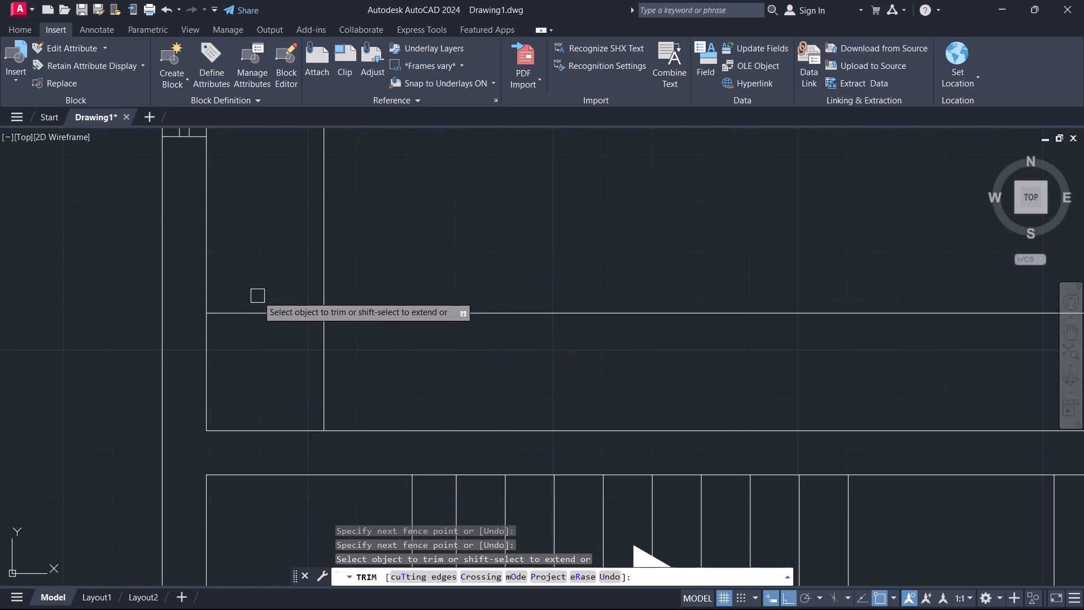
left_click(257, 296)
left_click(340, 395)
key("Escape")
Offset the inner line of the east wall's segment south of the door opening 3' west into the room.
scroll(430, 350, "down", 4)
scroll(639, 323, "up", 1)
scroll(592, 336, "up", 1)
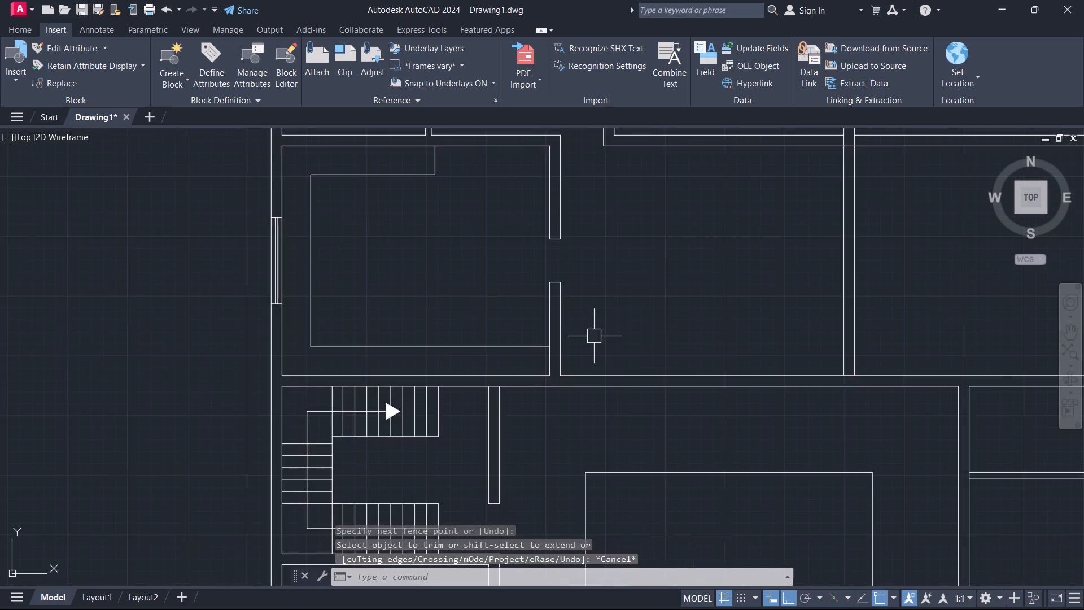
scroll(594, 336, "up", 1)
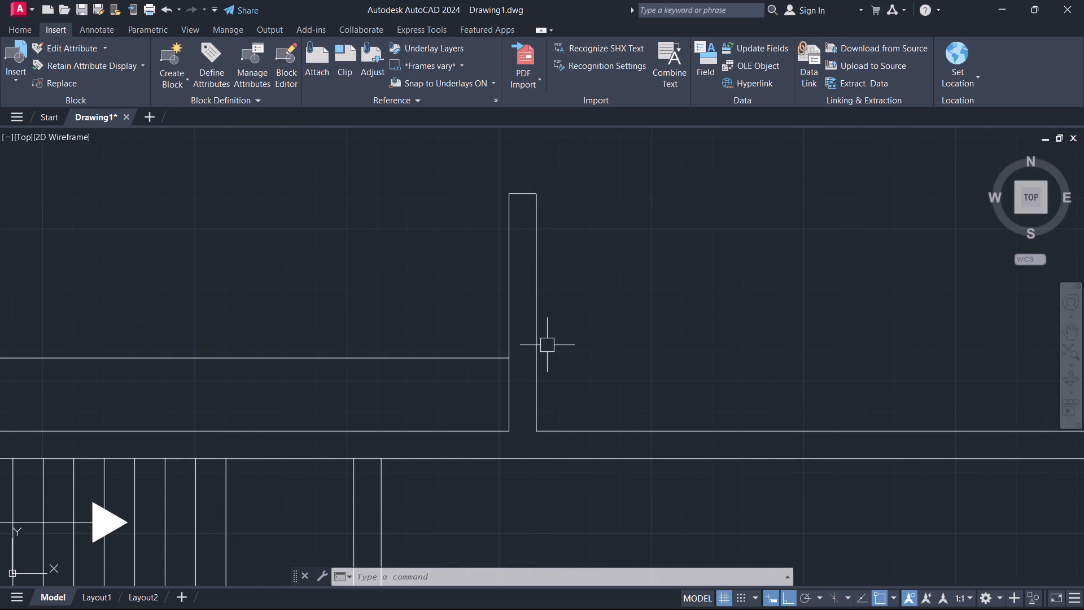
type("O")
key("space")
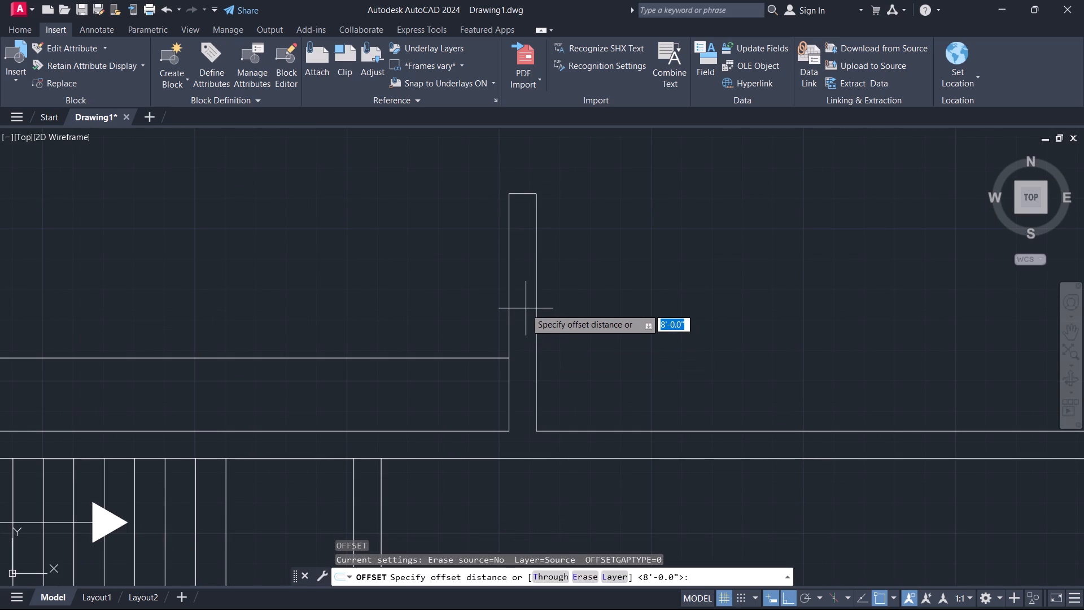
type("O 3'")
key("Return")
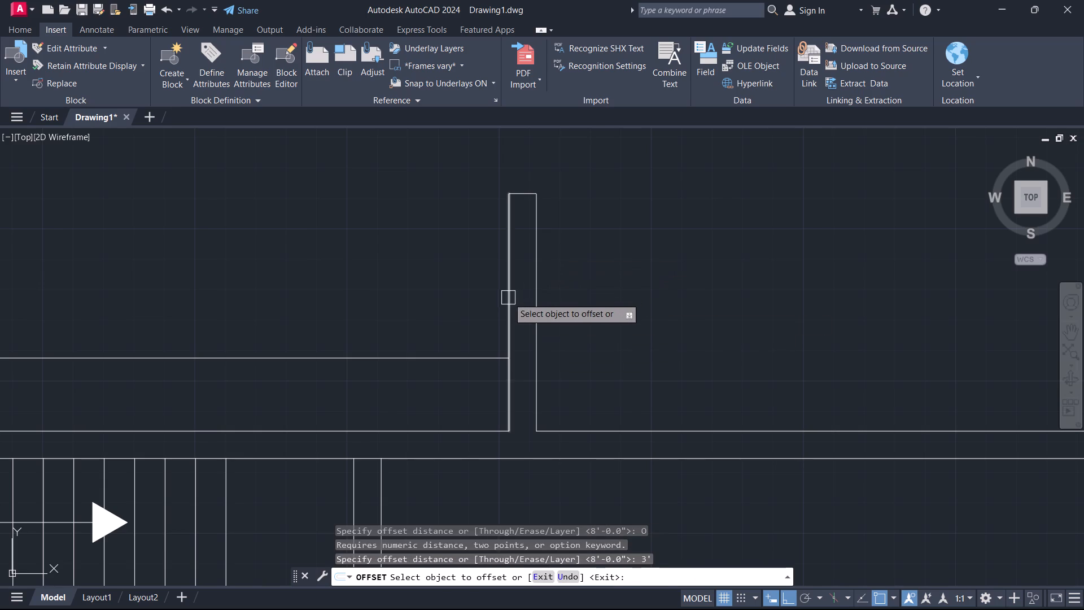
left_click(508, 298)
left_click(459, 316)
key("Escape")
Trim the part of the 3' offset line that extends north of the south 2' offset line.
scroll(140, 84, "up", 3)
scroll(140, 84, "down", 6)
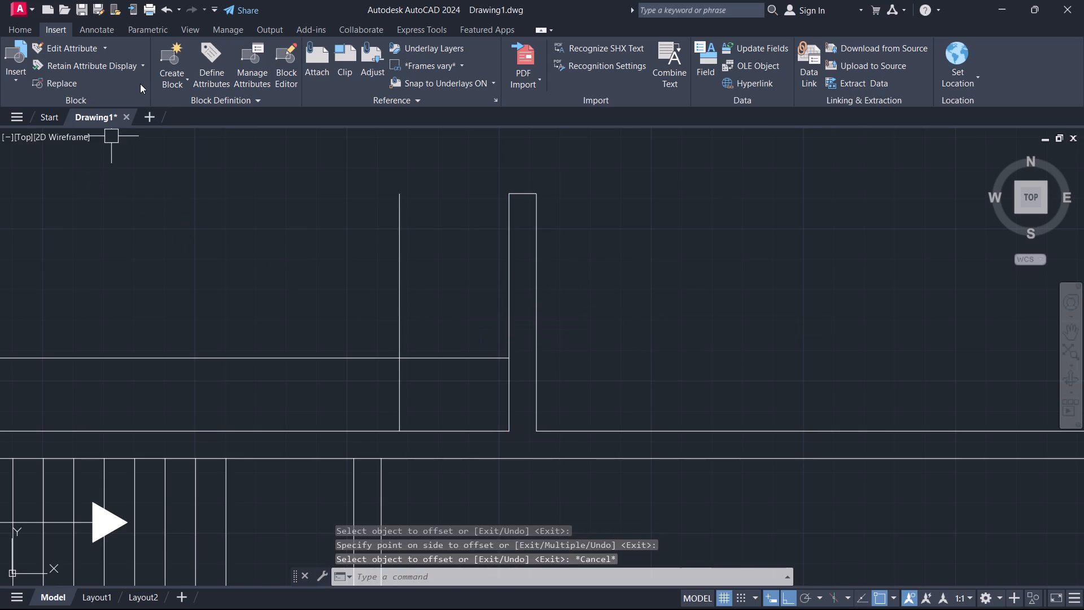
left_click(27, 25)
key("Escape")
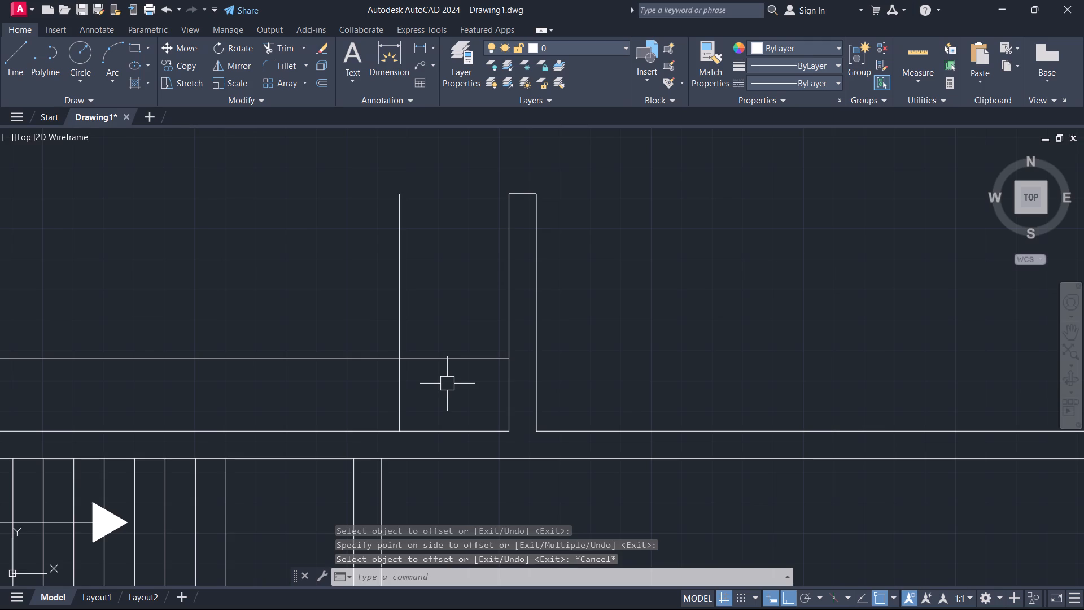
type("TR")
key("space")
left_click(438, 319)
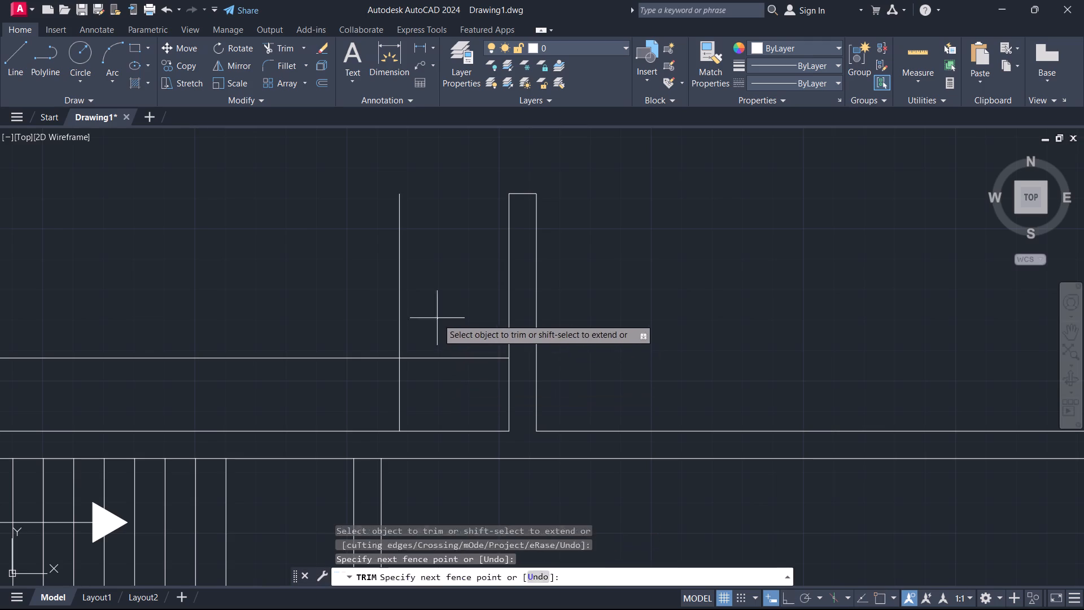
left_click(324, 307)
key("Escape")
Offset the trimmed short line across the south strip 0.5" to its east side.
type("O")
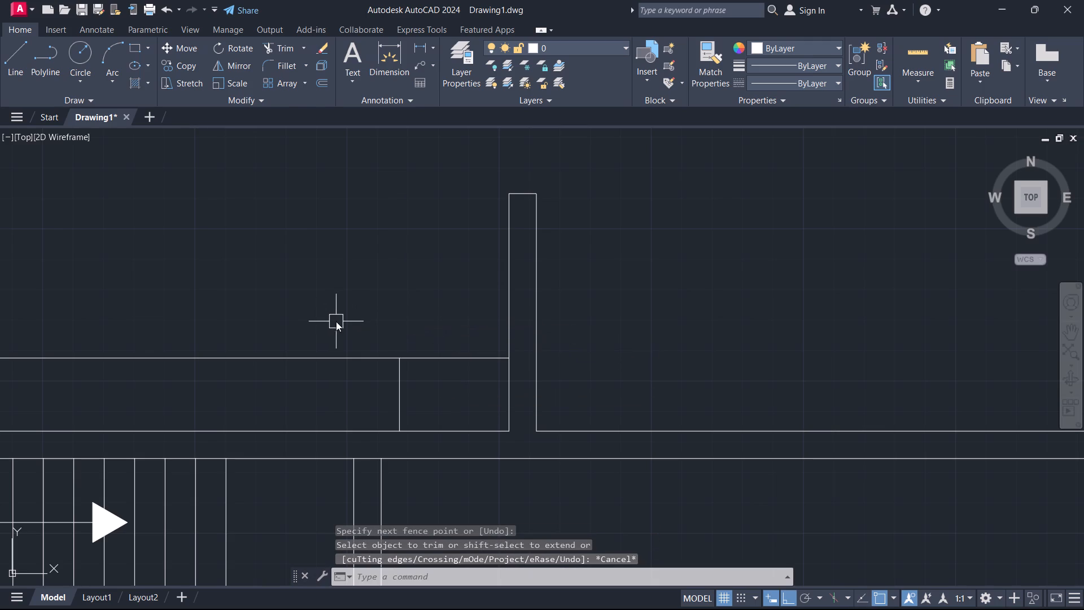
key("space")
type("0.5")
key("Return")
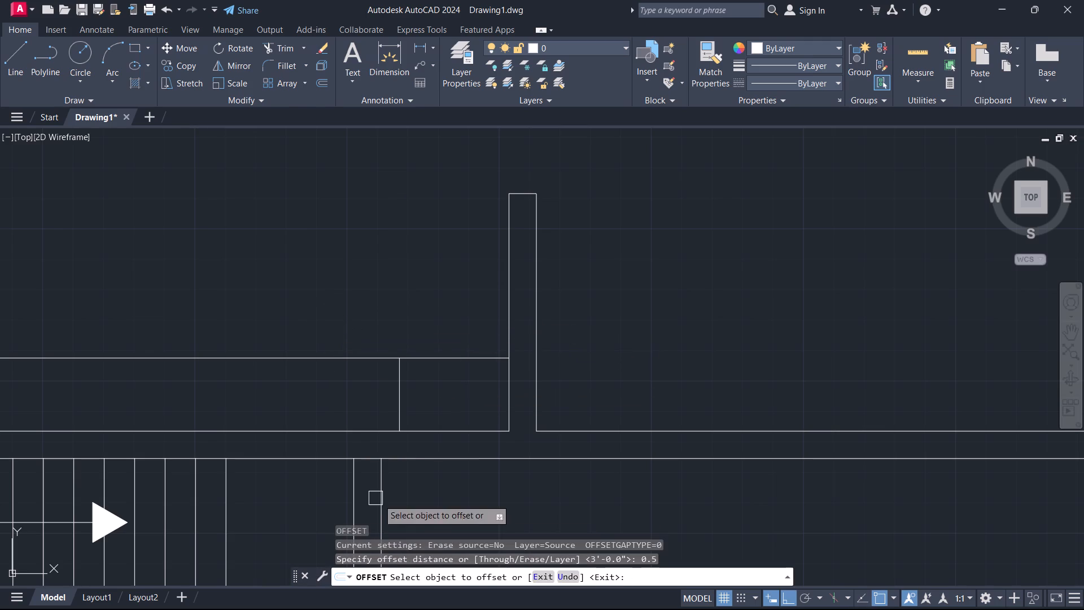
left_click(400, 406)
left_click(434, 404)
key("Escape")
Offset the long line along the north edge of the south strip 2" to the north.
scroll(400, 395, "up", 2)
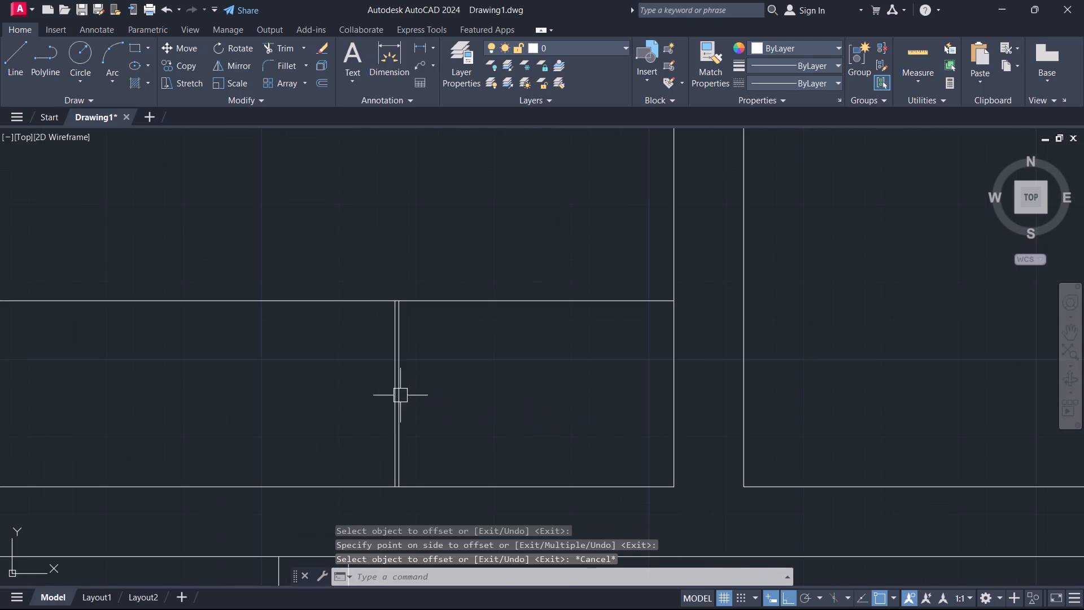
type("O")
key("space")
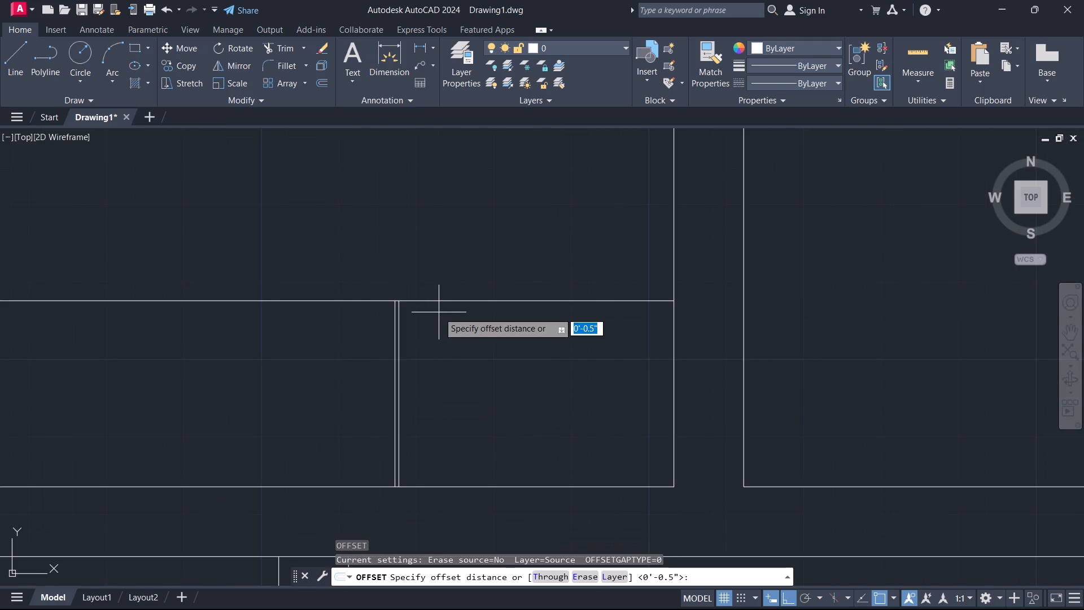
key("1")
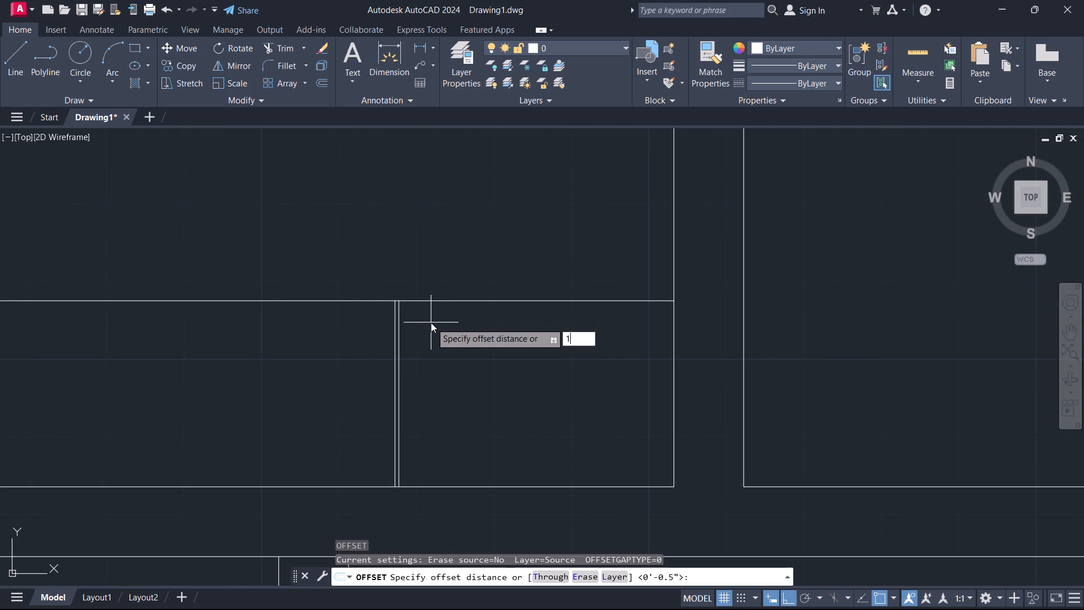
key("BackSpace")
key("2")
key("Return")
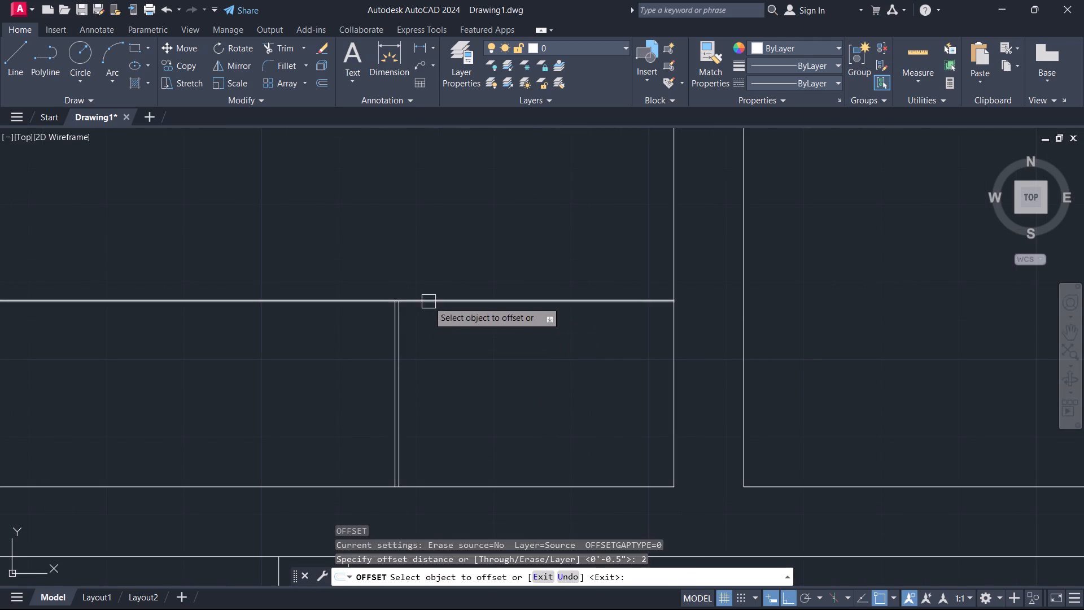
left_click(429, 302)
left_click(444, 250)
key("Escape")
Extend the eastern short line north to the 2" offset line, and trim the 2" offset line west of it.
type("EX")
key("space")
left_click(402, 329)
key("Escape")
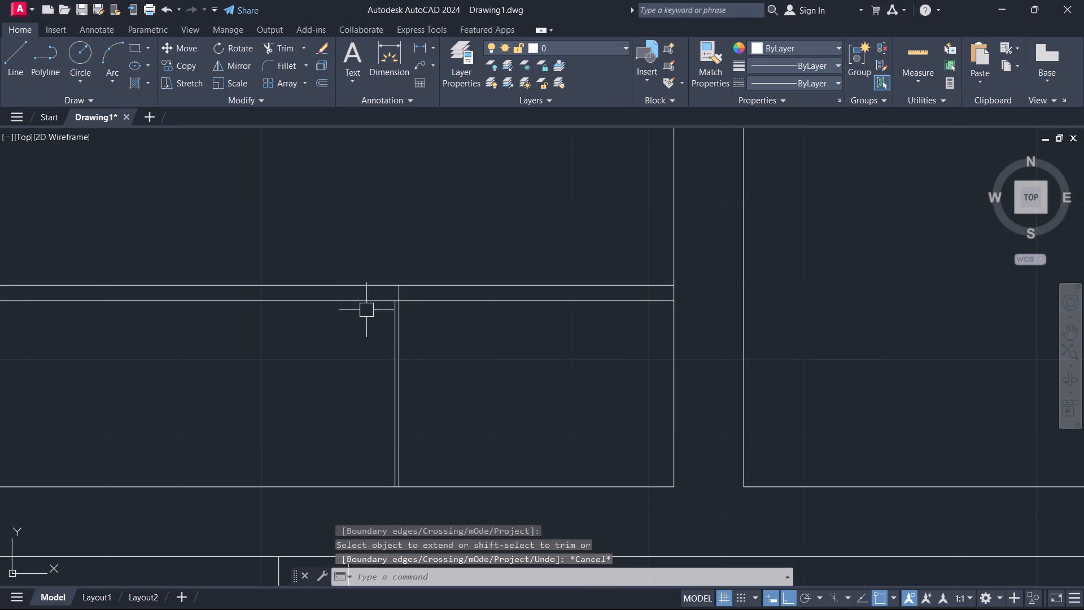
type("TR")
key("space")
left_click(364, 280)
key("Escape")
Trim the piece of the south strip's long line lying between the two short lines spaced 0.5" apart.
scroll(399, 313, "up", 1)
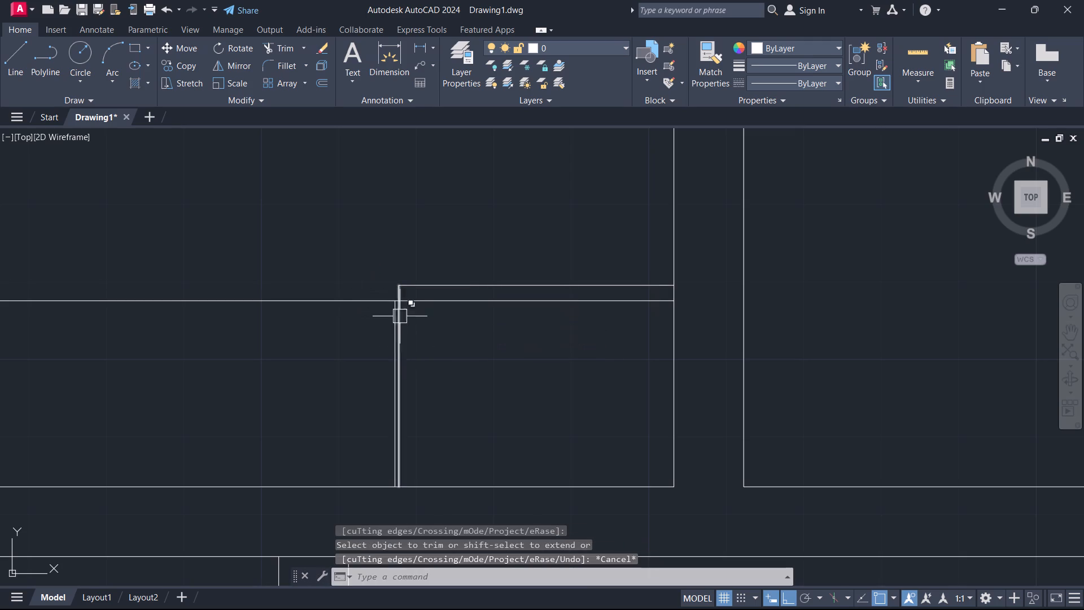
scroll(400, 315, "up", 2)
key("space")
scroll(387, 262, "up", 3)
left_click(382, 260)
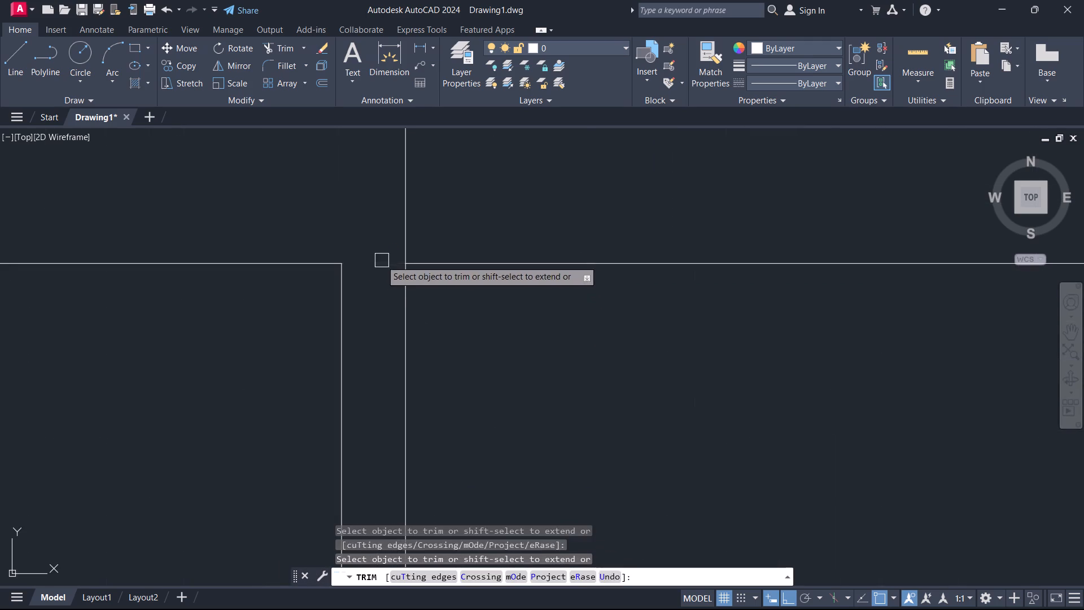
key("Escape")
scroll(380, 294, "down", 5)
scroll(499, 300, "down", 2)
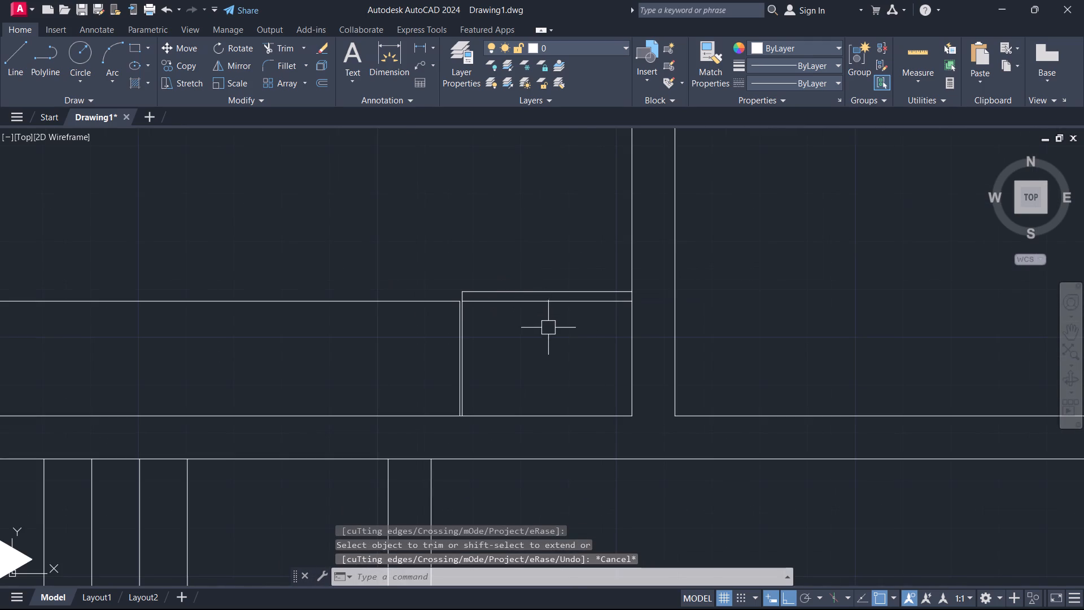
Offset the wall line at the east end of the south strip 0.5" to the west.
scroll(614, 317, "up", 1)
type("O")
key("space")
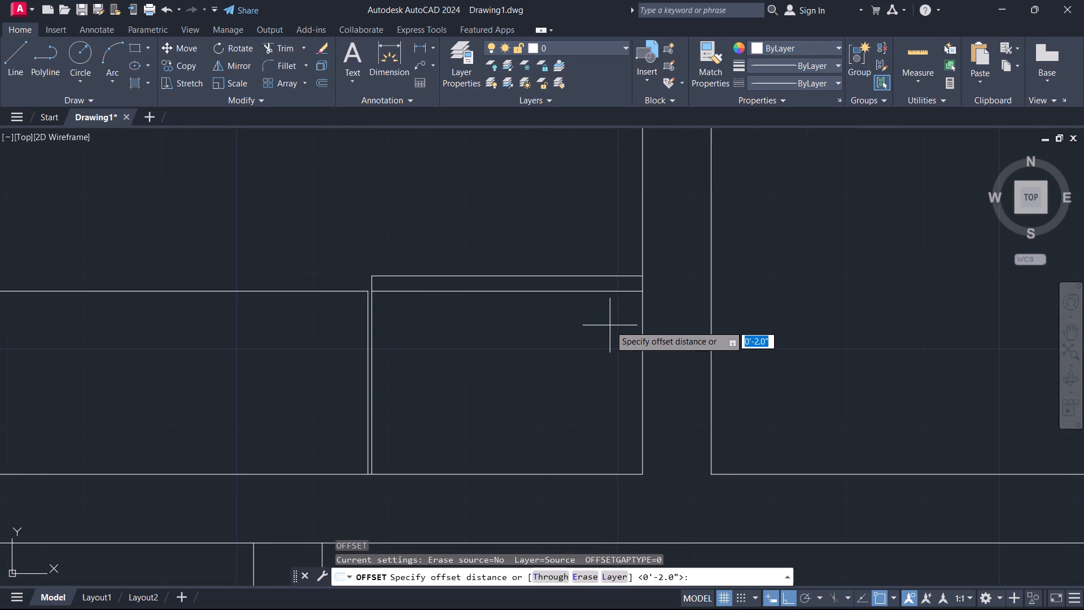
type("0.")
key("5")
key("Return")
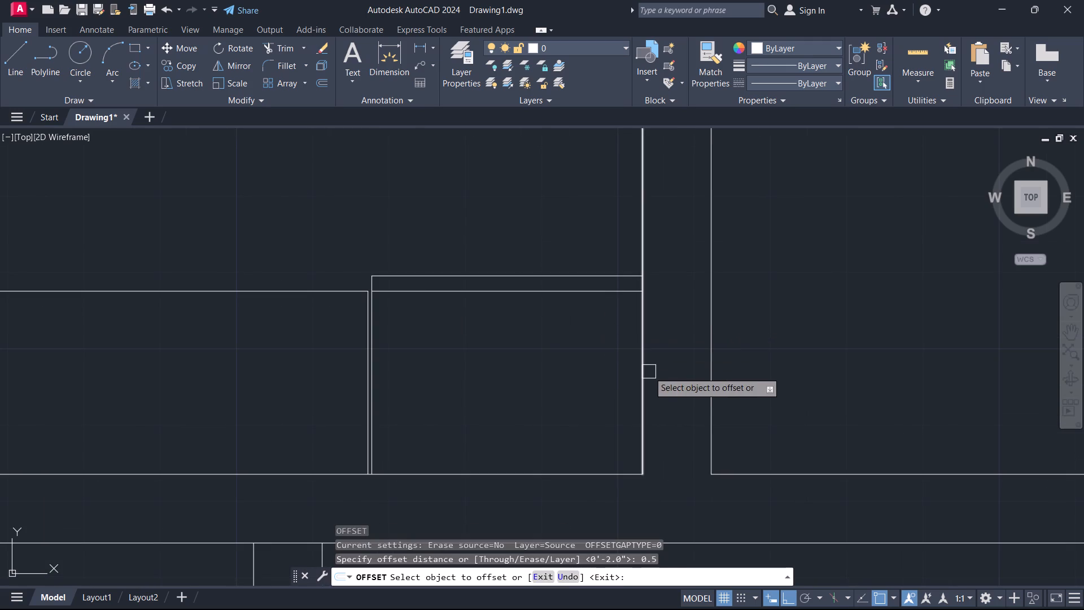
left_click(646, 372)
left_click(604, 368)
key("Escape")
Trim the box's two horizontal lines inside the 0.5" gap beside the east wall, and trim the offset line north of the box.
scroll(630, 348, "up", 2)
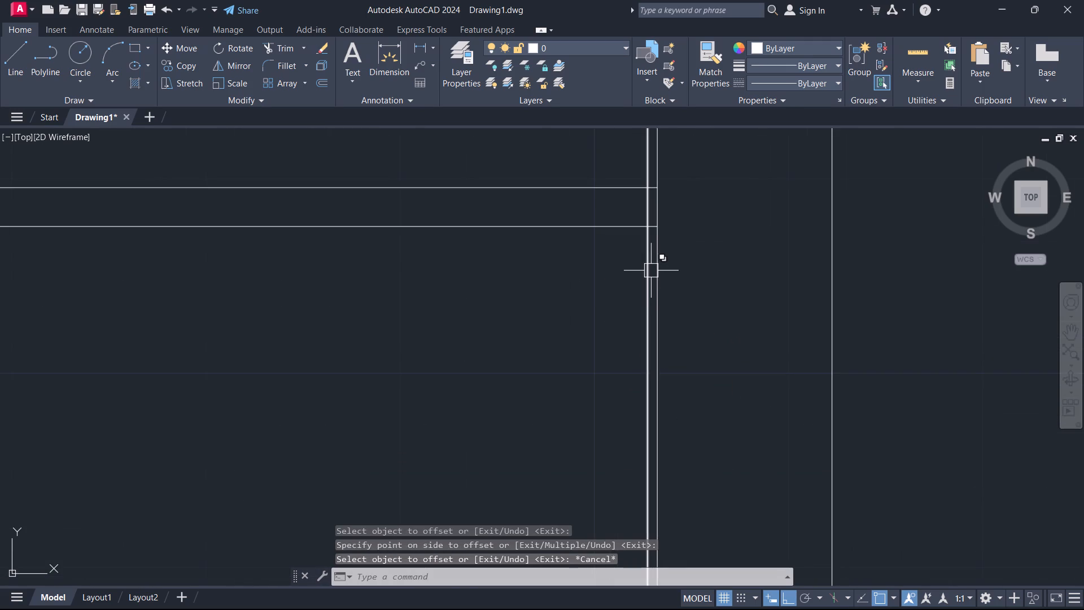
type("TR")
key("space")
scroll(650, 270, "up", 2)
middle_click_drag(645, 242, 552, 404)
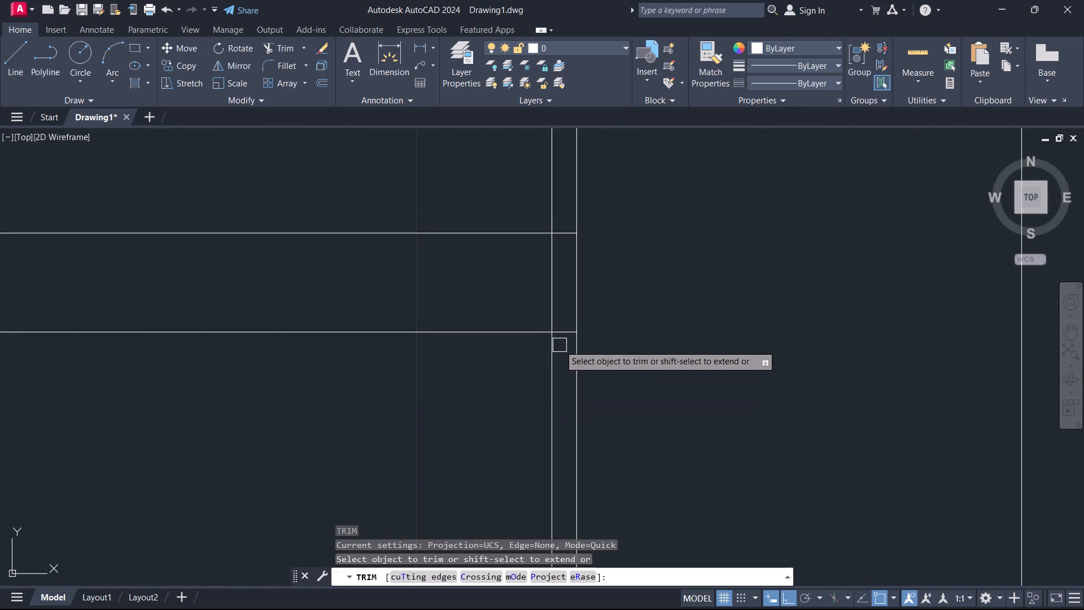
scroll(560, 345, "up", 2)
left_click(581, 329)
scroll(568, 273, "down", 1)
middle_click_drag(567, 272, 586, 552)
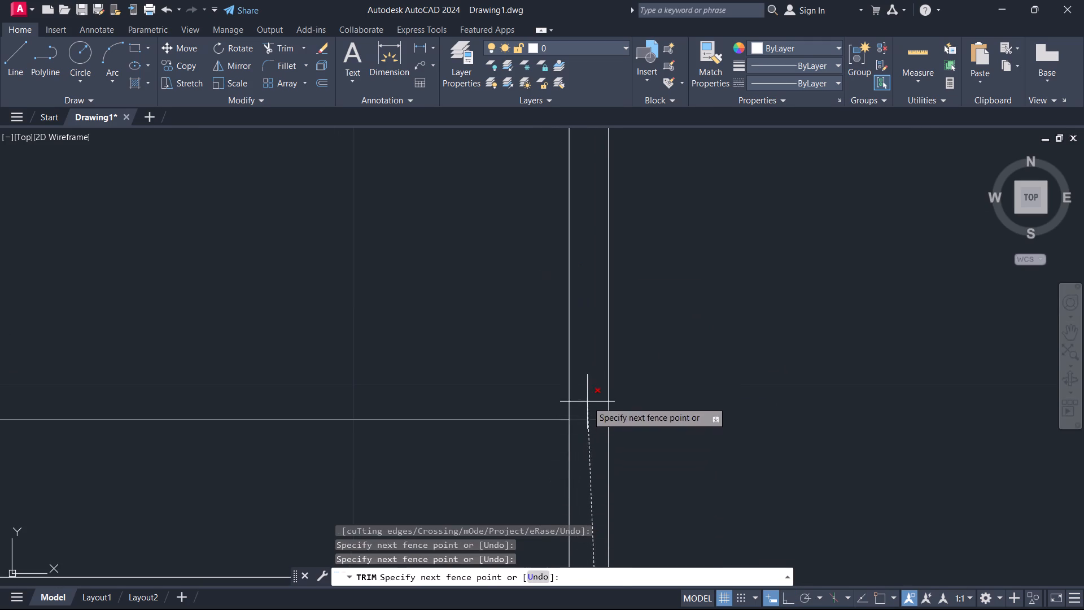
left_click(588, 400)
left_click_drag(593, 371, 583, 364)
left_click(505, 345)
left_click(589, 355)
key("Escape")
Draw a small handle outline 2" wide and about 0.5" high on the box's north line near its west corner.
scroll(252, 384, "down", 5)
middle_click_drag(250, 384, 579, 390)
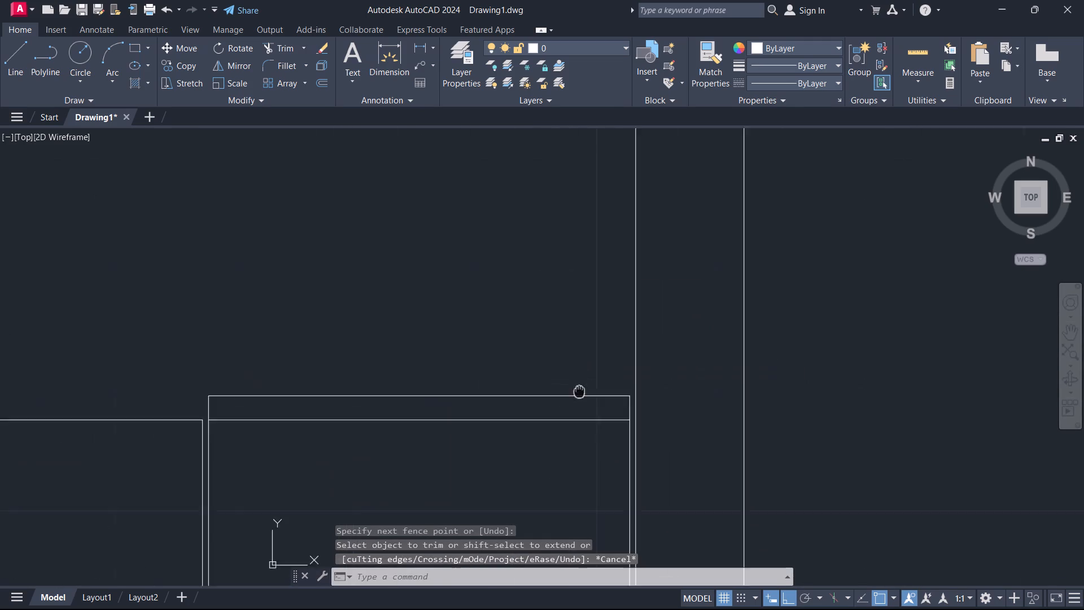
middle_click_drag(579, 390, 737, 369)
scroll(387, 382, "up", 2)
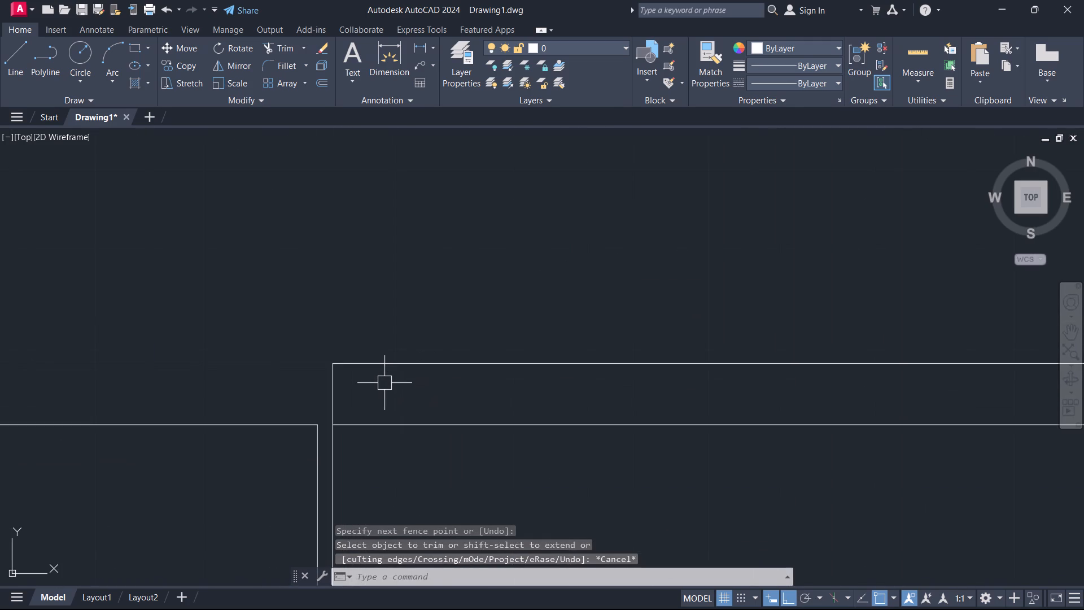
type("L")
key("space")
left_click(403, 359)
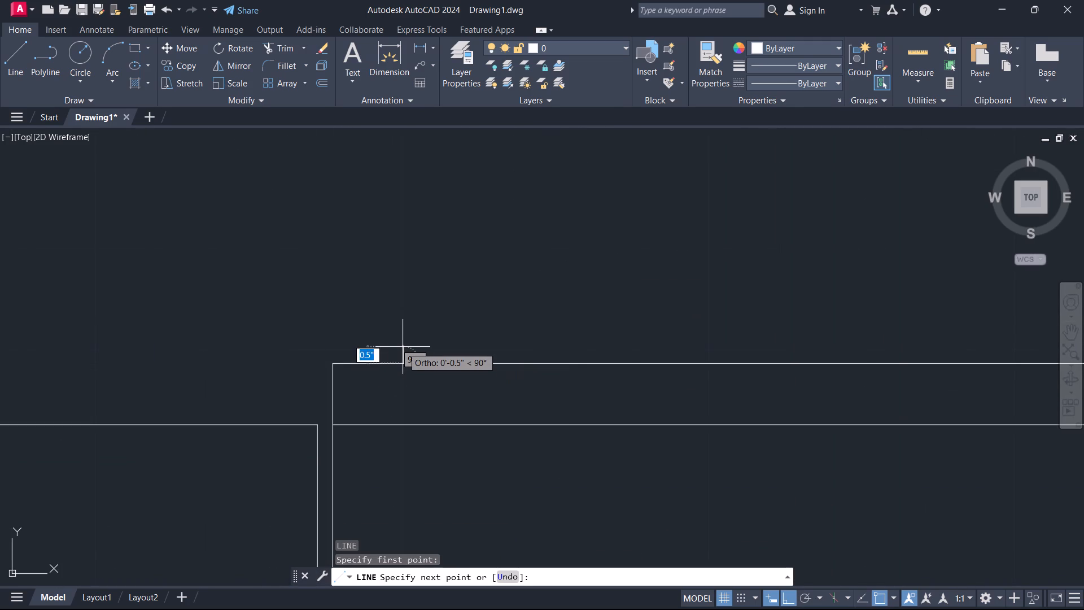
left_click(403, 347)
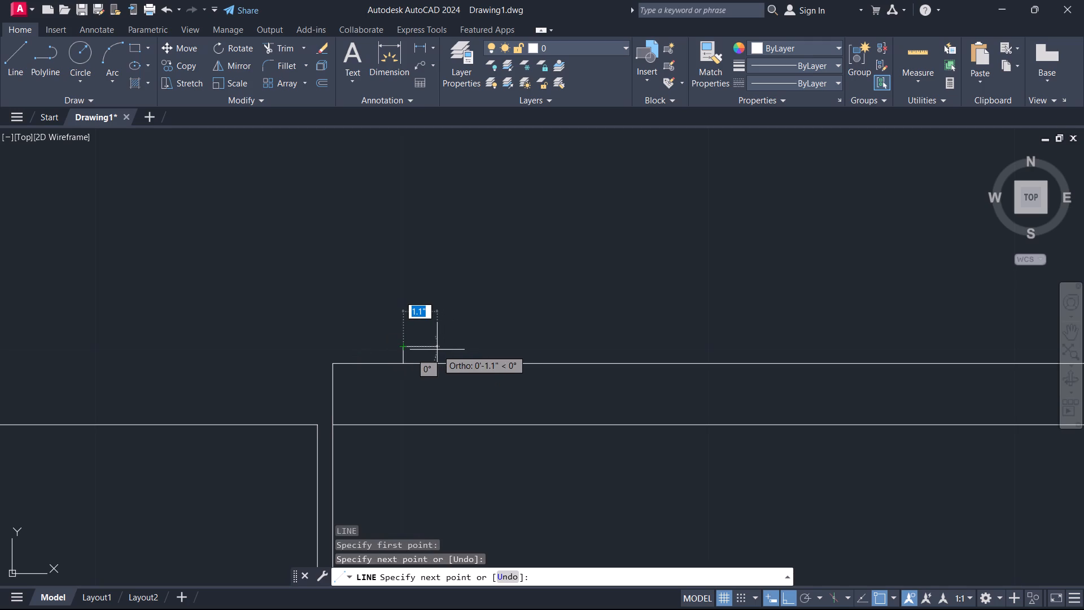
key("2")
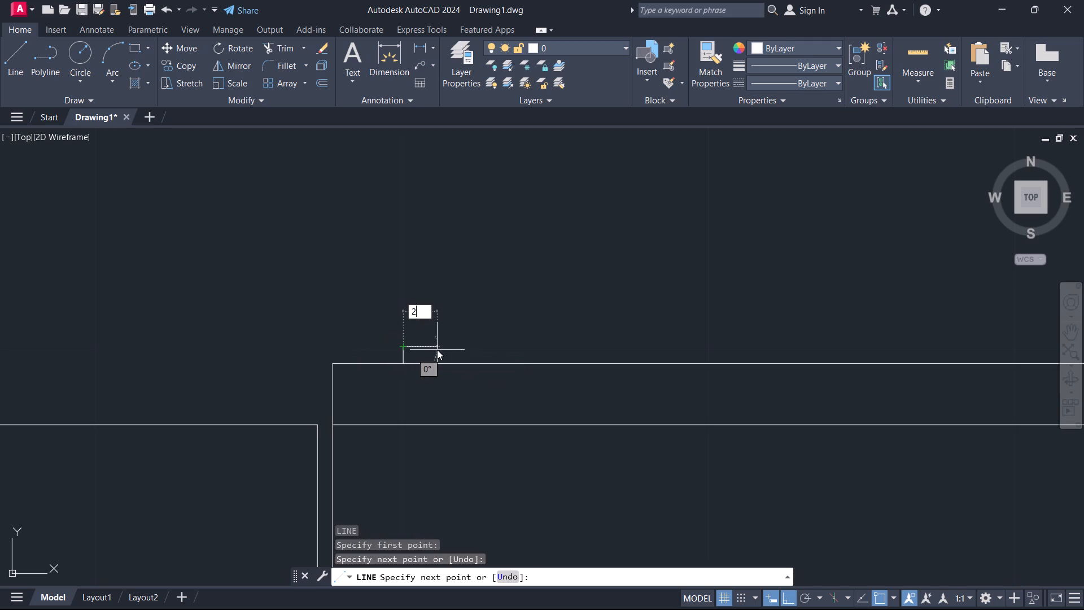
key("Return")
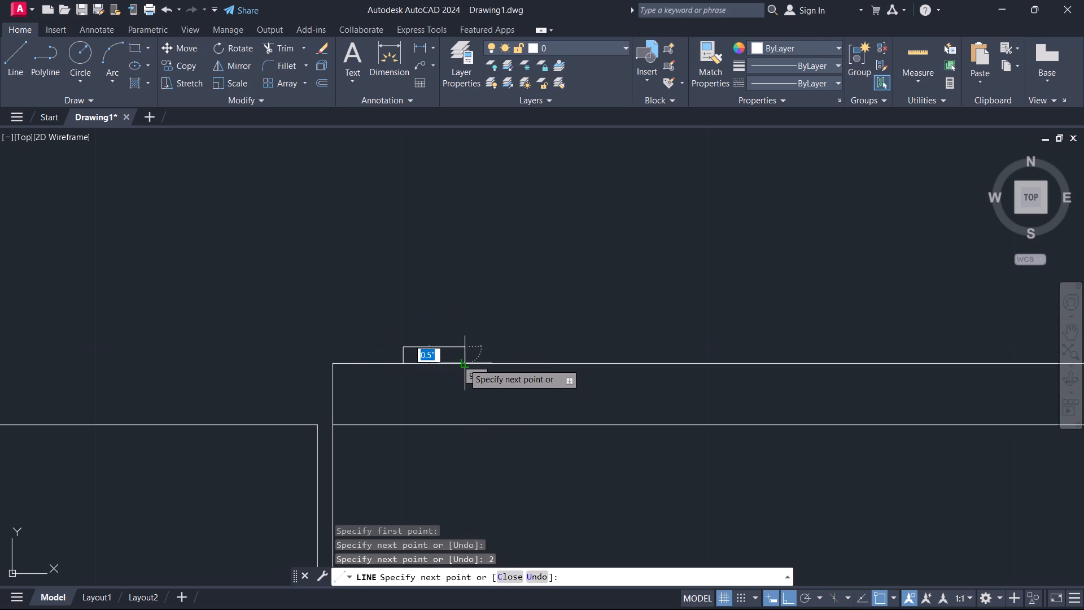
left_click(464, 363)
key("Escape")
Review the counter layout in the west-side room and the adjoining rooms to the east and south.
scroll(451, 367, "down", 4)
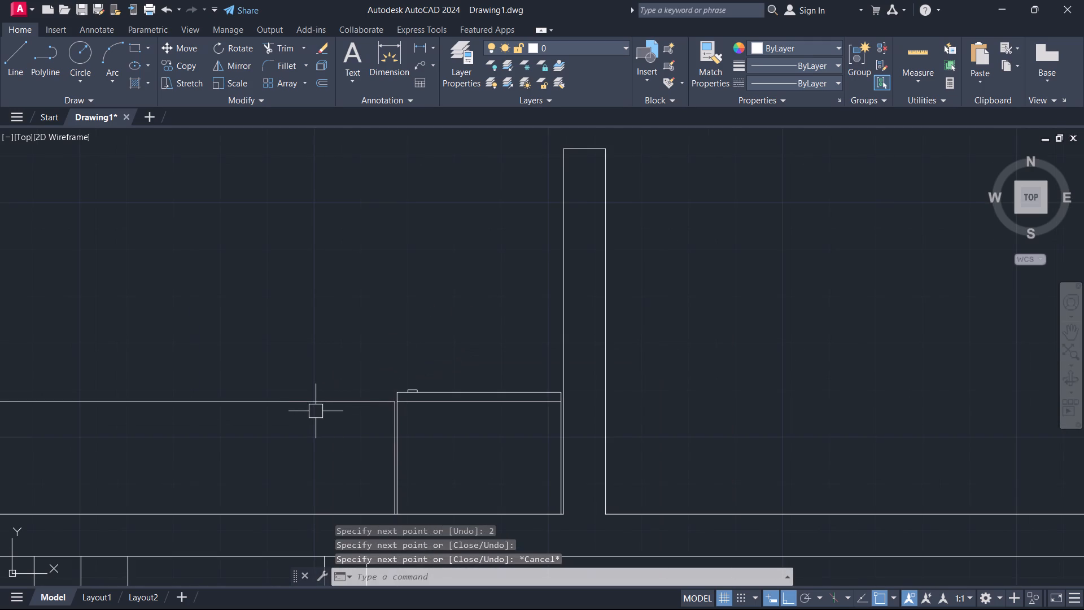
middle_click_drag(320, 380, 528, 333)
scroll(487, 333, "down", 2)
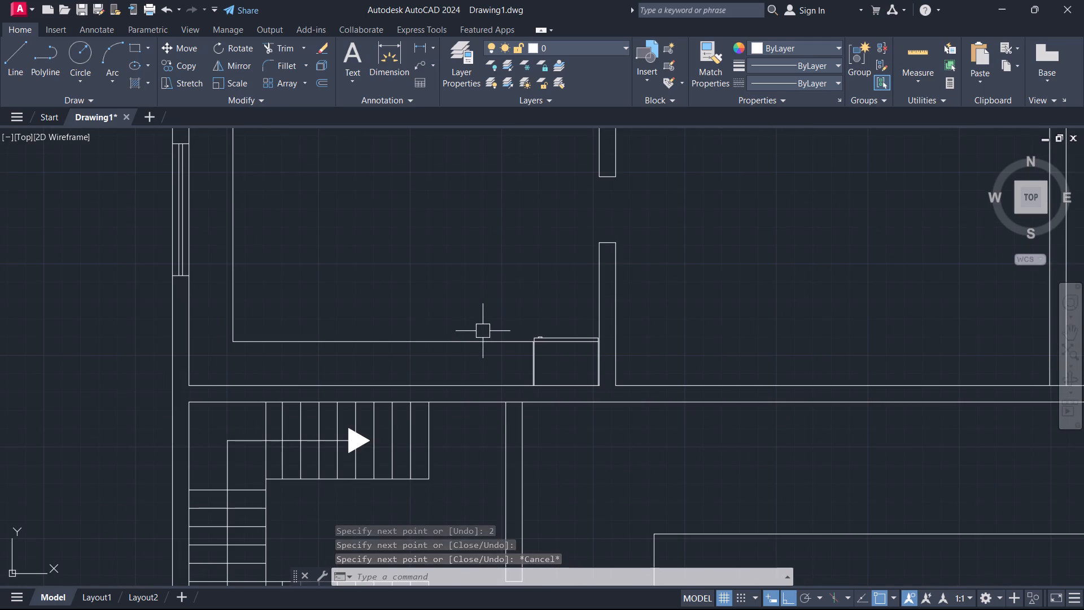
middle_click_drag(401, 314, 501, 319)
scroll(501, 319, "down", 1)
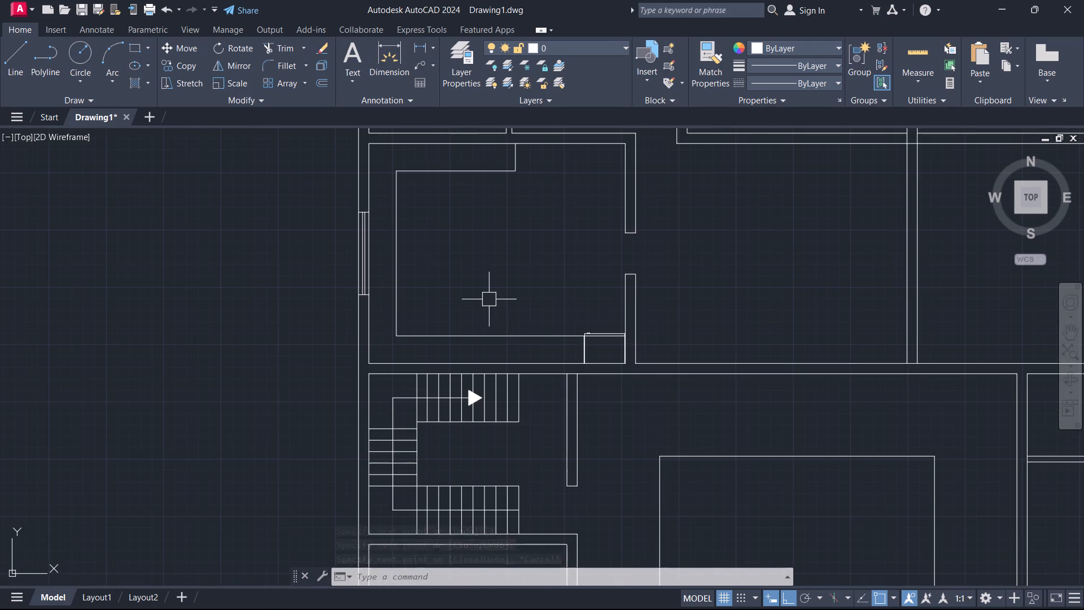
scroll(489, 299, "up", 1)
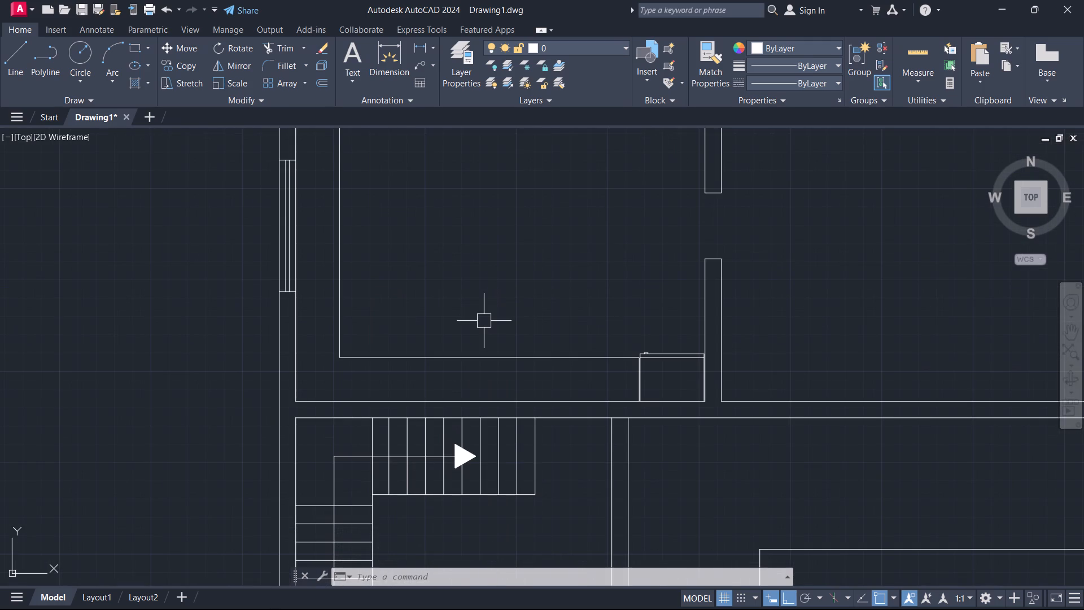
scroll(468, 380, "up", 2)
scroll(465, 378, "down", 4)
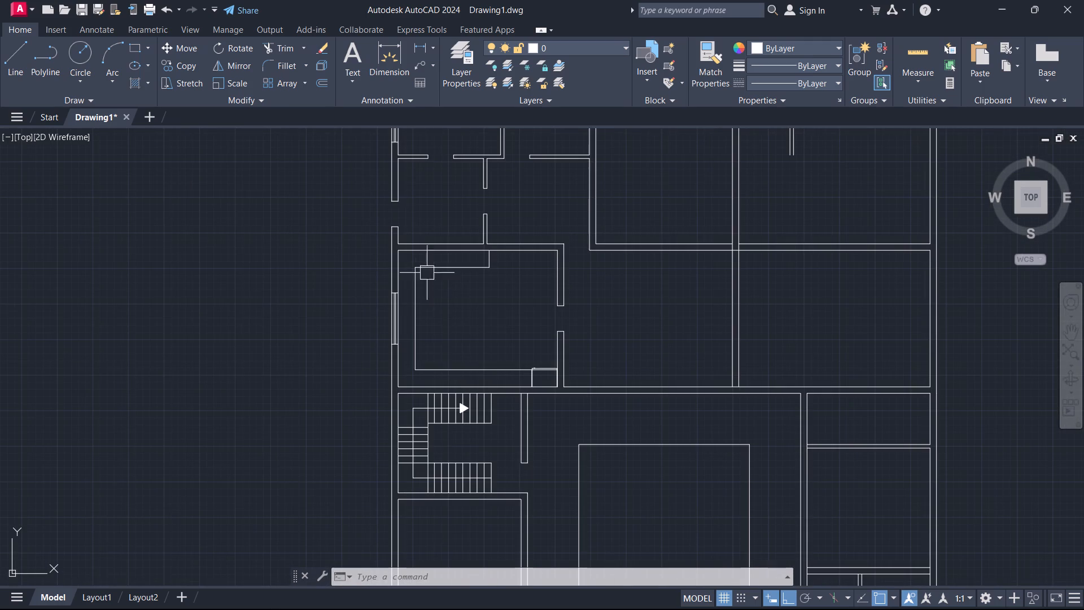
middle_click_drag(513, 295, 359, 278)
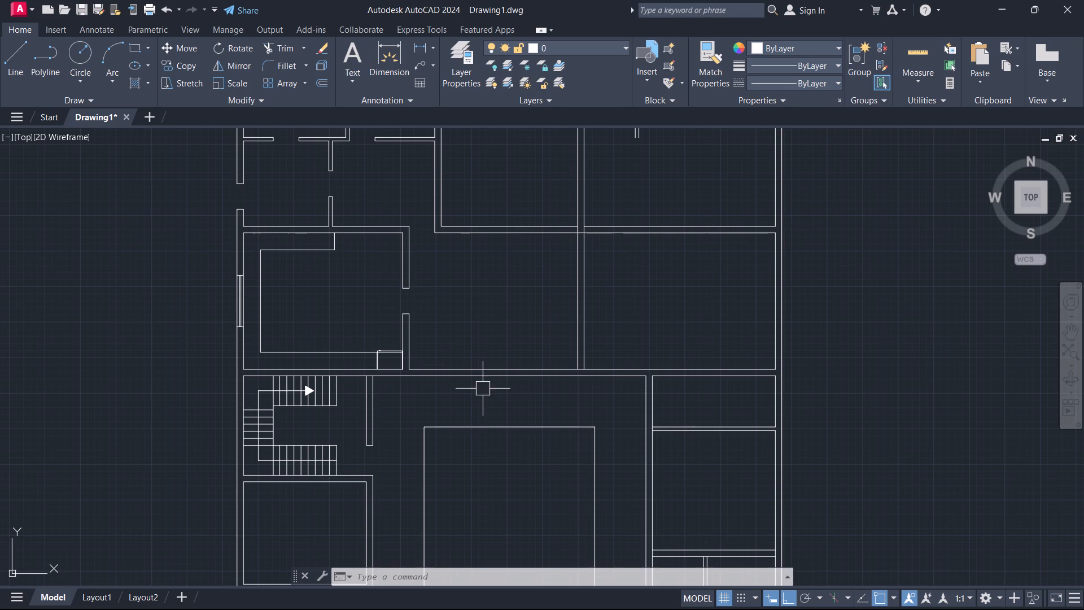
scroll(515, 365, "up", 2)
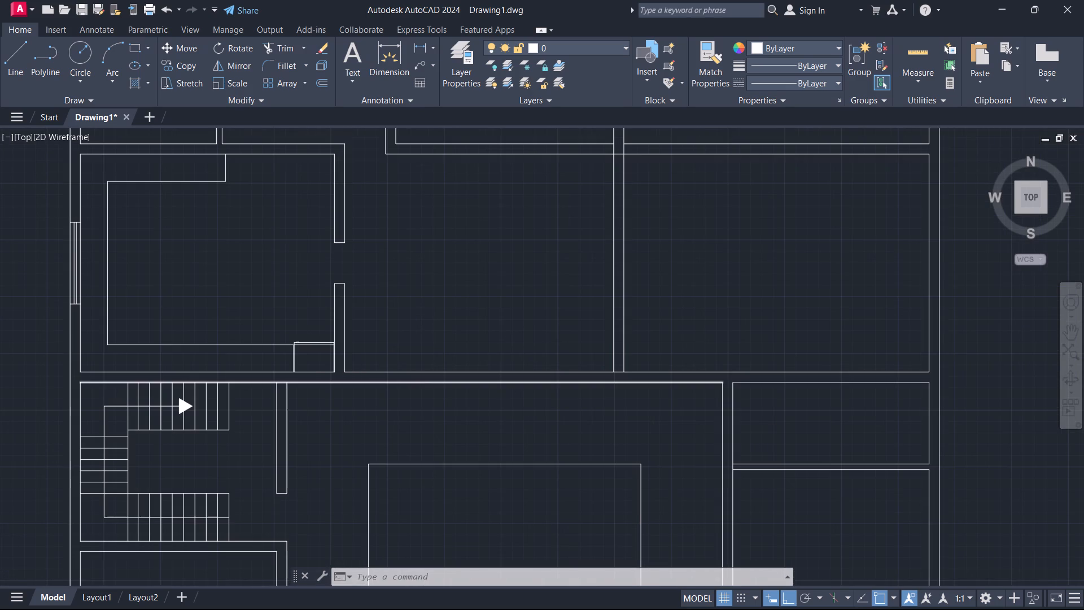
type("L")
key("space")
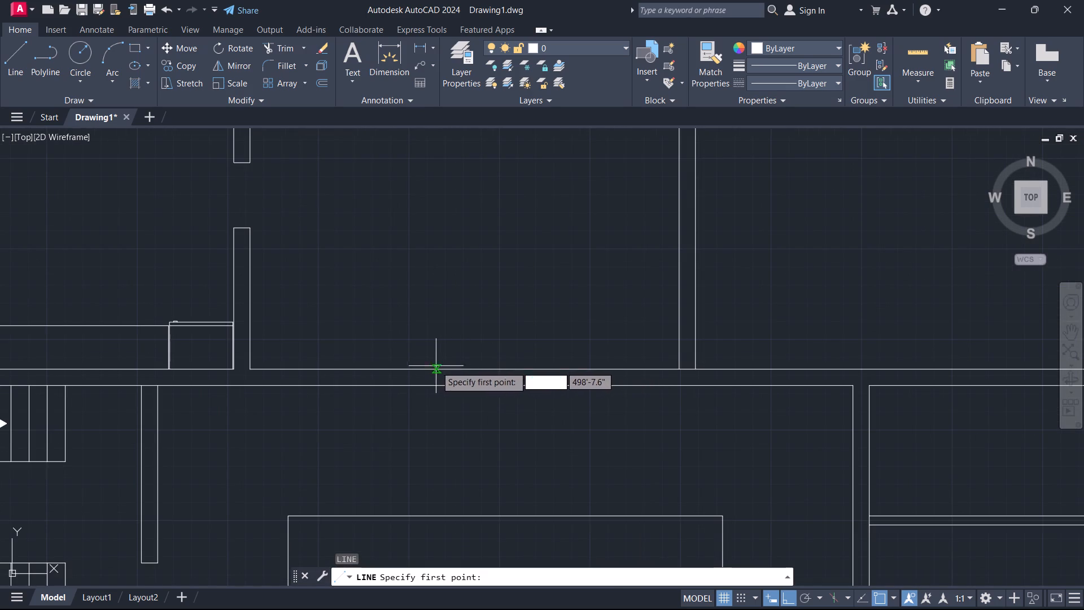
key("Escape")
Trim the horizontal wall line between the two faces of the partition east of the middle room.
scroll(689, 365, "up", 2)
type("TR")
key("space")
scroll(688, 370, "up", 2)
left_click(688, 370)
left_click(683, 395)
key("Escape")
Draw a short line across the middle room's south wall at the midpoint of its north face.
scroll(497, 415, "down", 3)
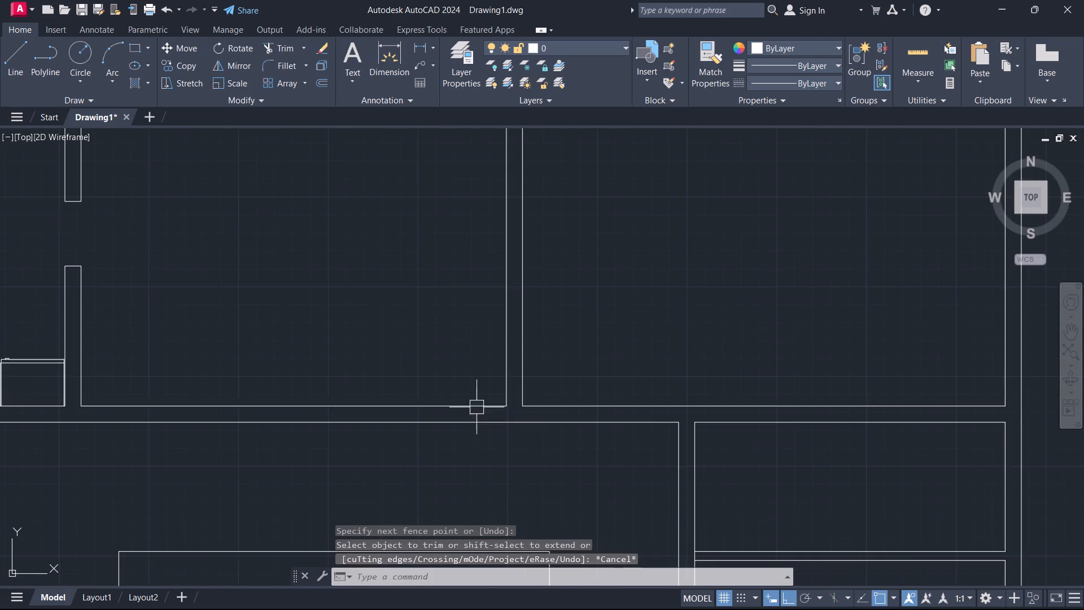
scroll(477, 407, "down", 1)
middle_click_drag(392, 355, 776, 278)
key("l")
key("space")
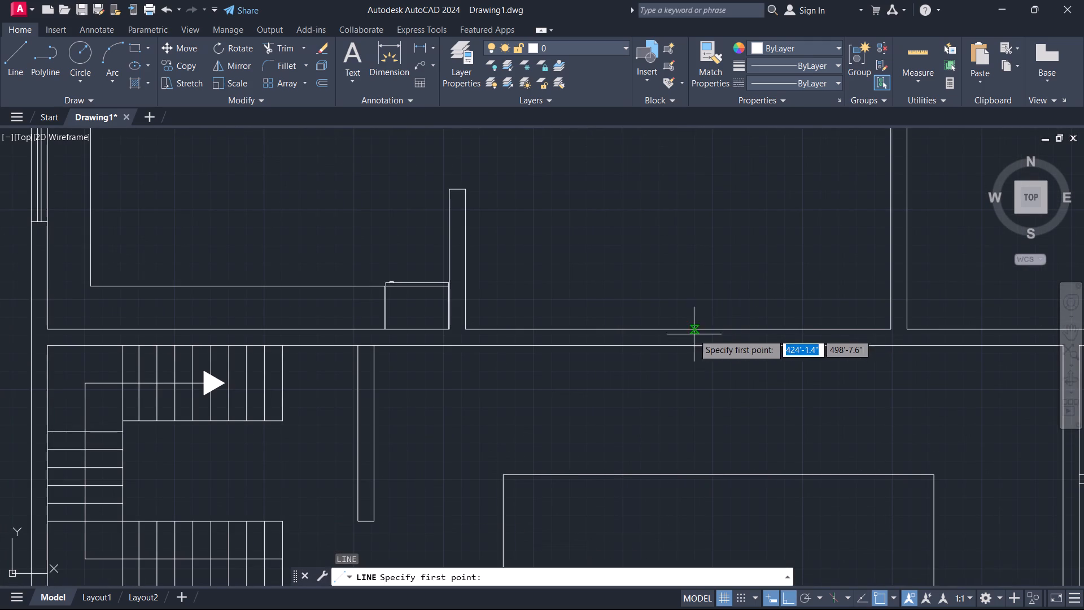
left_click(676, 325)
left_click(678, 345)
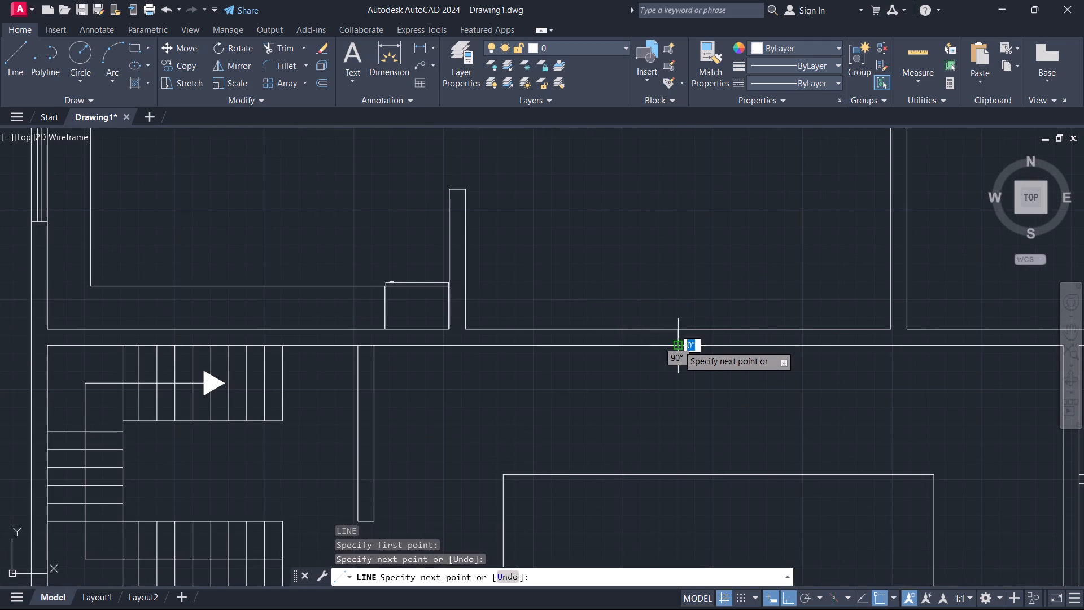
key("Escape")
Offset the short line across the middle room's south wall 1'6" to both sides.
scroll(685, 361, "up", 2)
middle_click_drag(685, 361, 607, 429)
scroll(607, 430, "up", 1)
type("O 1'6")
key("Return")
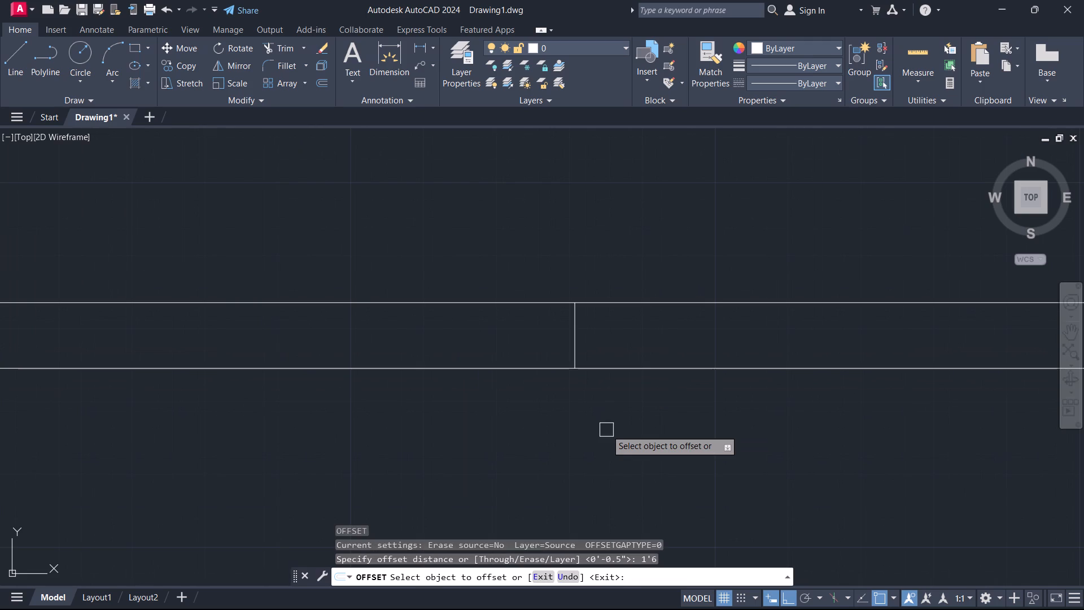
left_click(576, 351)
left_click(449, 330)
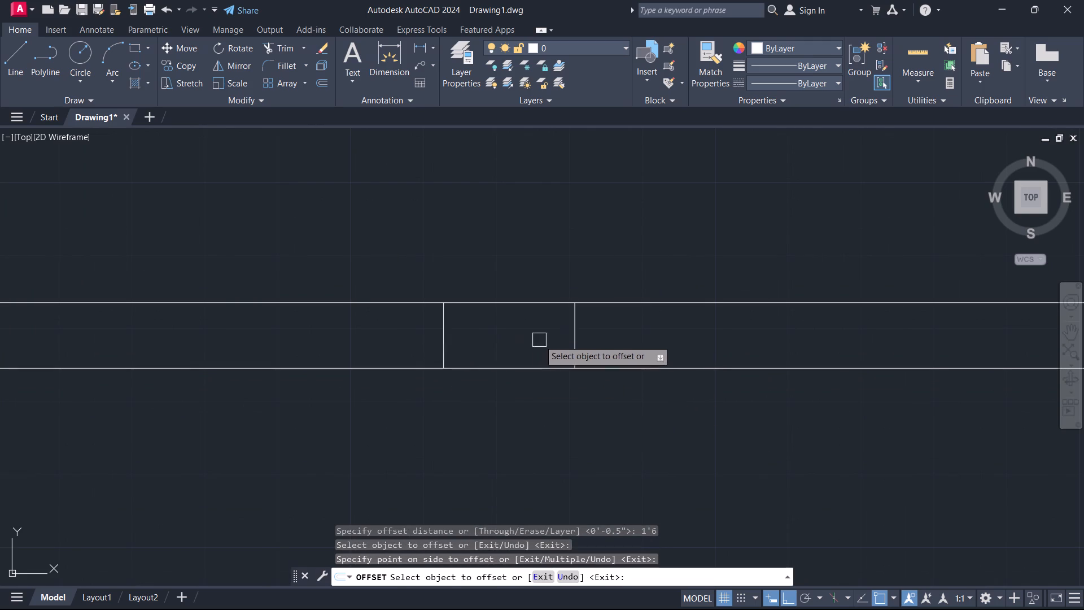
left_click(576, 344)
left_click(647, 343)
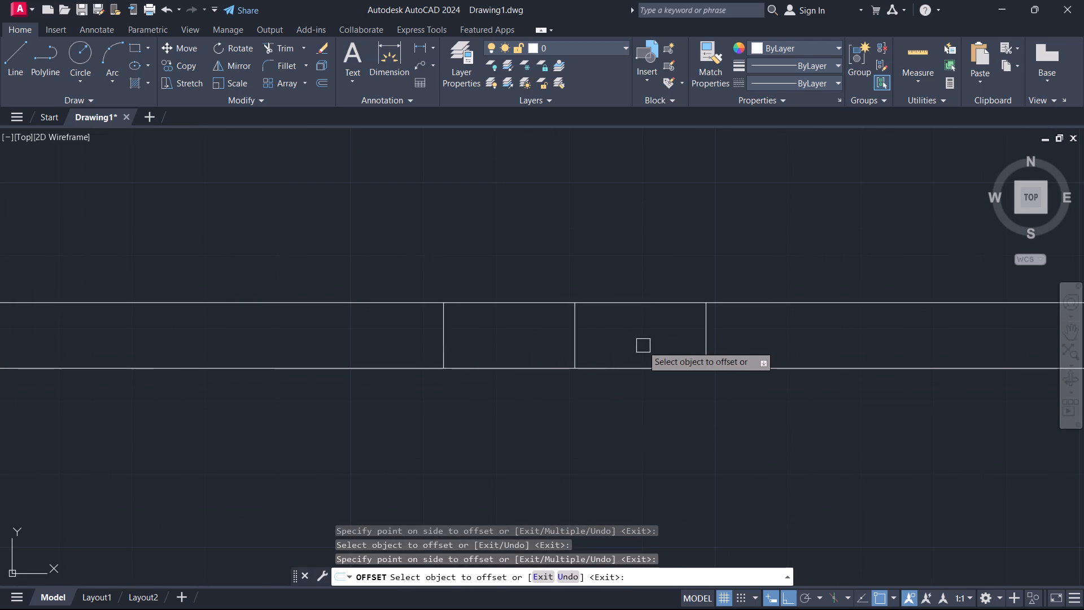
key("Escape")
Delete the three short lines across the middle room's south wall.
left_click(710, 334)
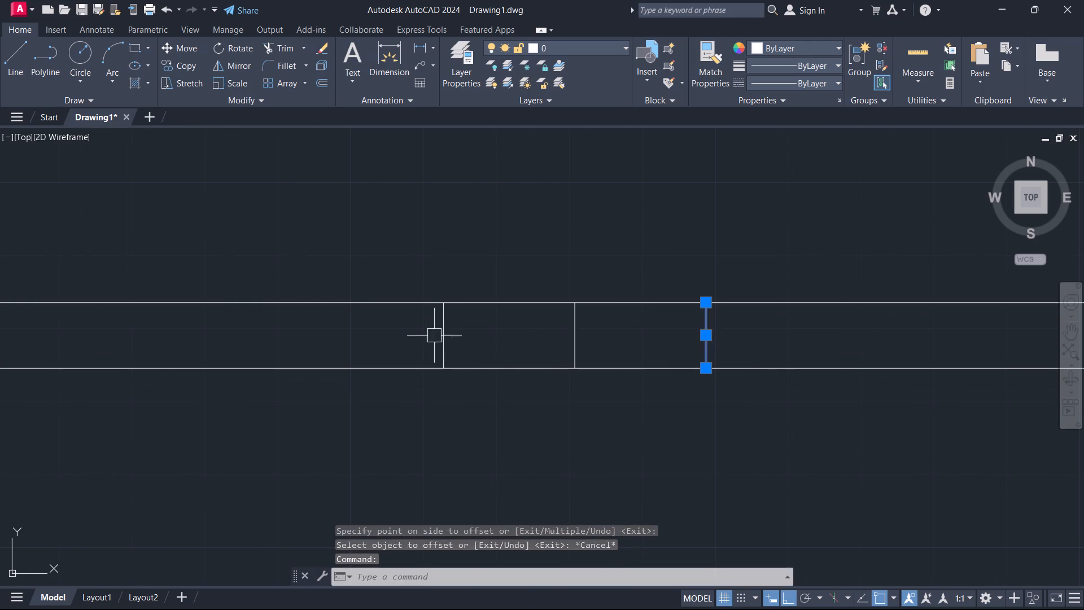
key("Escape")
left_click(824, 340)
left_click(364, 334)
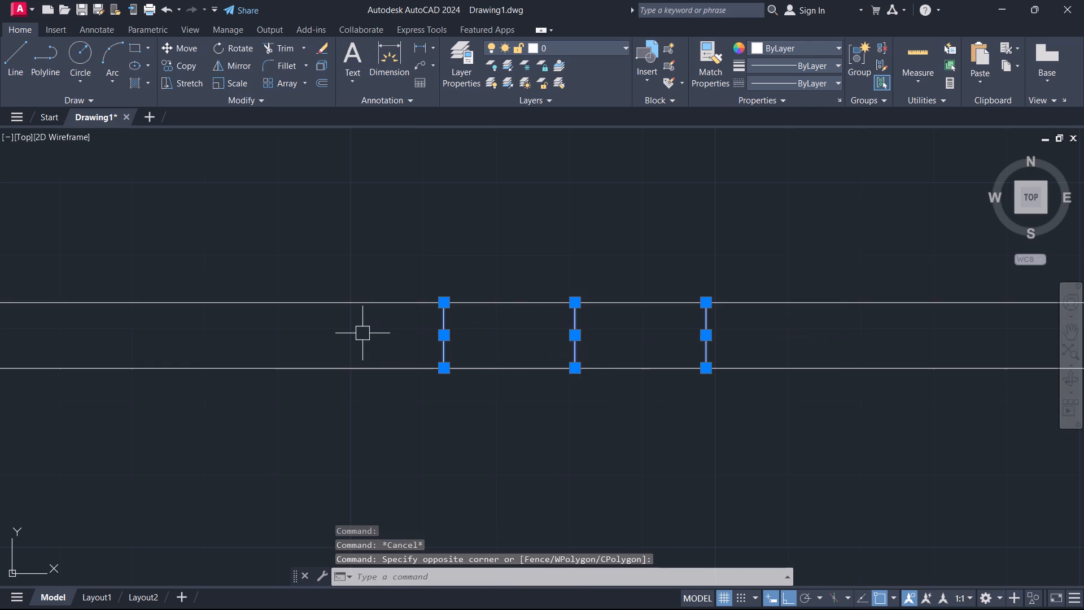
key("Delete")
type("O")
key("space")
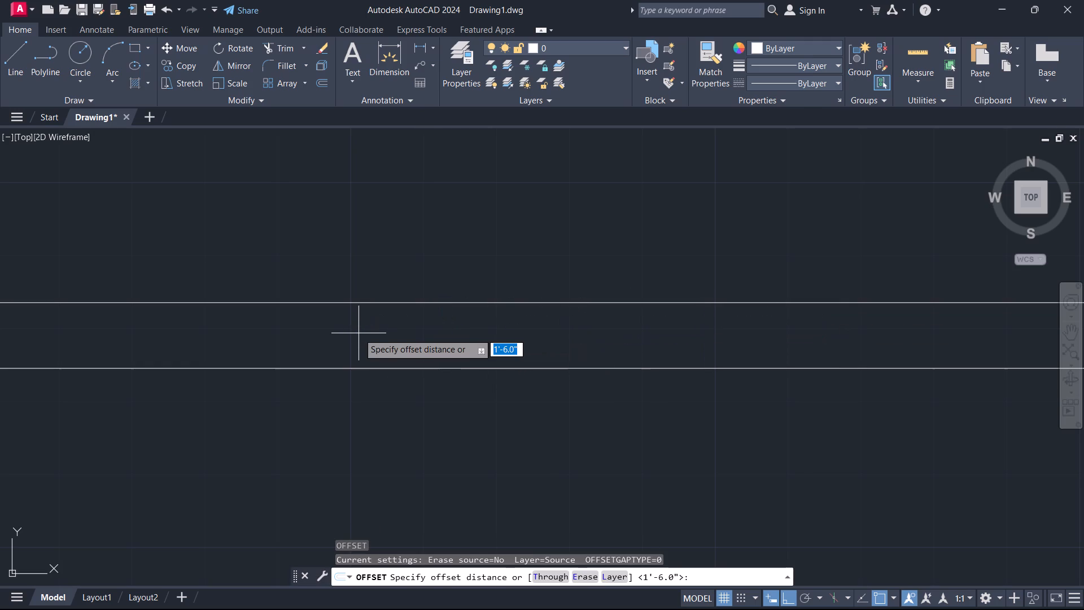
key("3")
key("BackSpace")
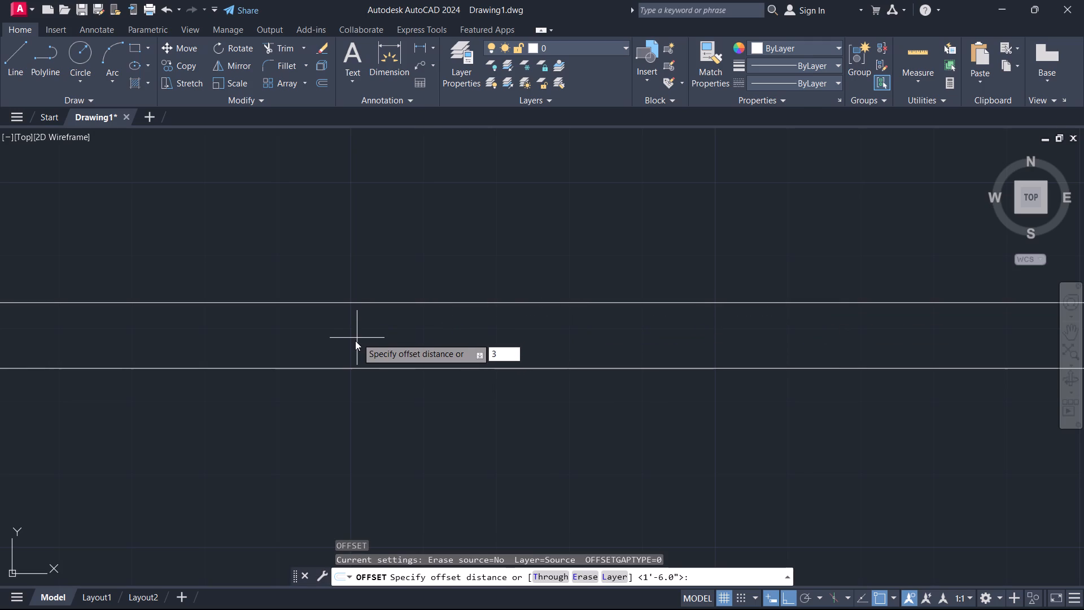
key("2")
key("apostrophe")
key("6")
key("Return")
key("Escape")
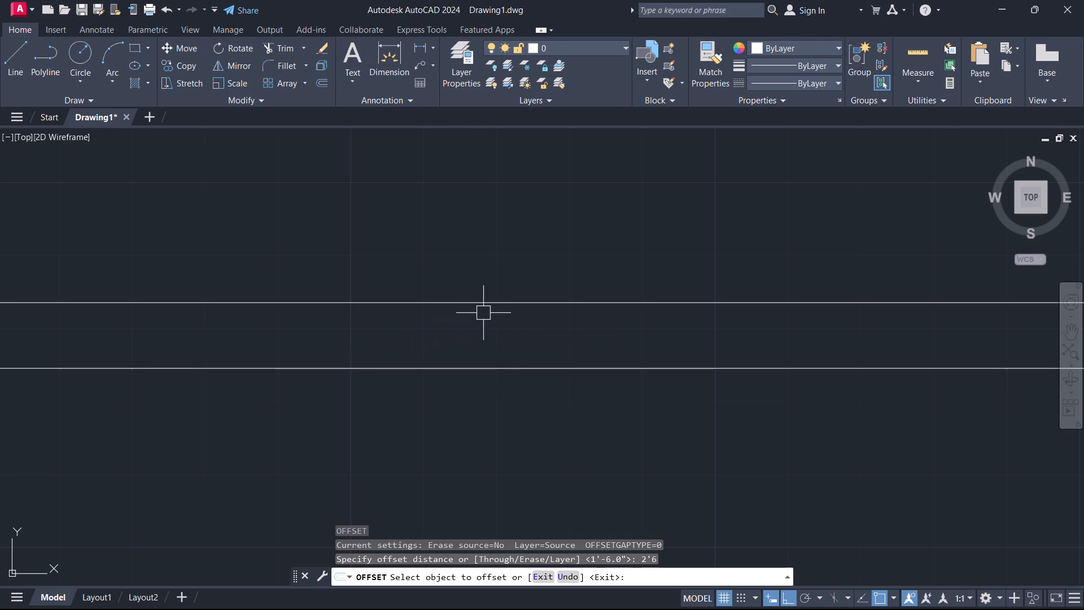
Draw a short line across the middle room's south wall from the midpoint of its north face to its south face.
key("l")
key("space")
scroll(484, 313, "down", 1)
scroll(484, 313, "up", 1)
scroll(484, 313, "down", 5)
left_click(523, 307)
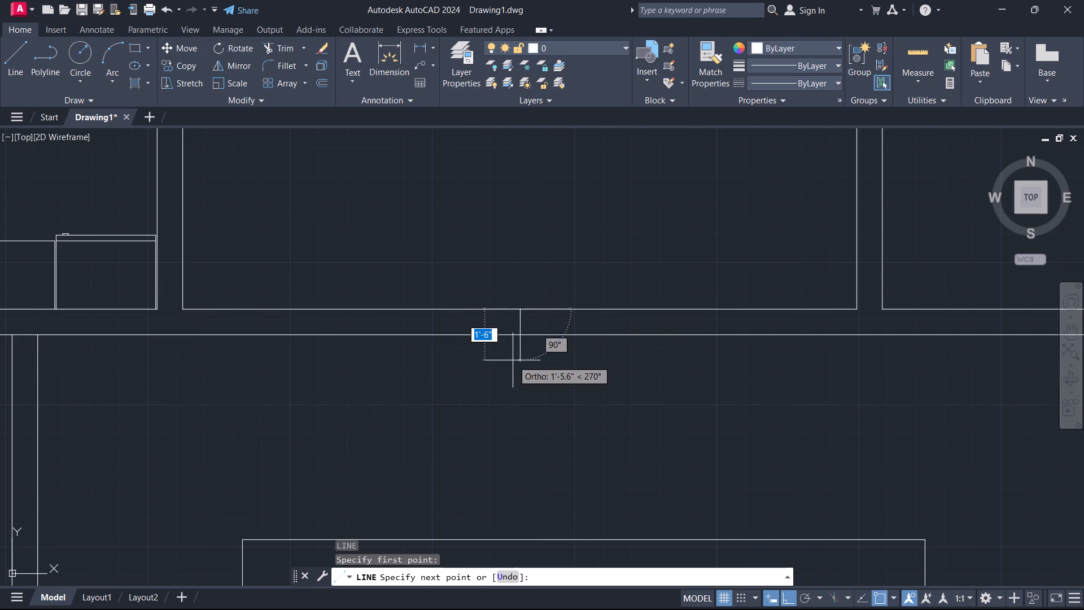
left_click(521, 334)
key("Escape")
Offset the short line across the middle room's south wall 2'6" to both sides.
scroll(521, 334, "up", 1)
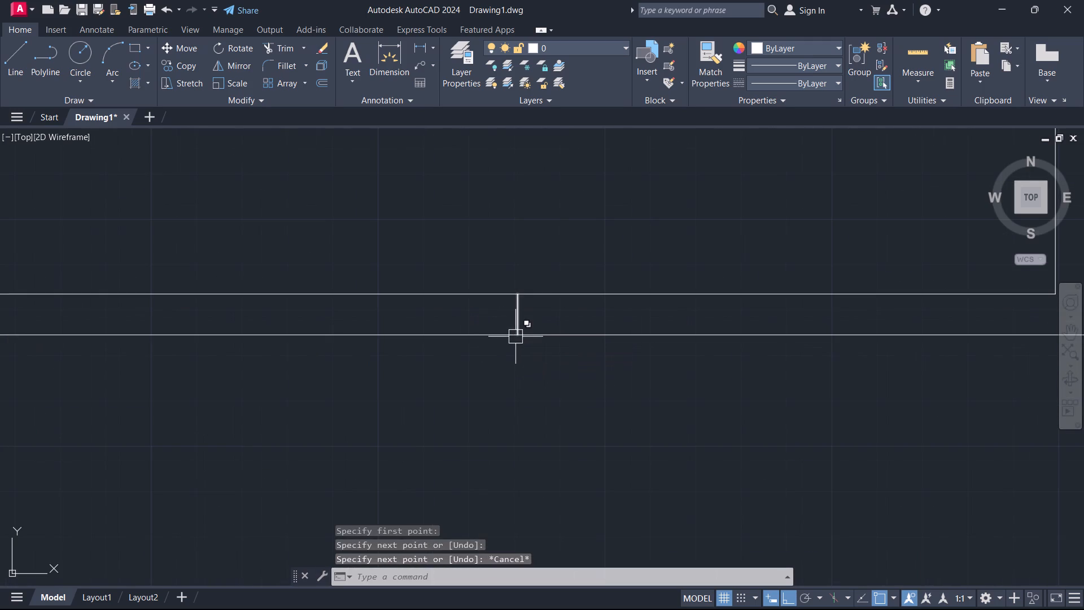
type("O")
key("space")
key("2")
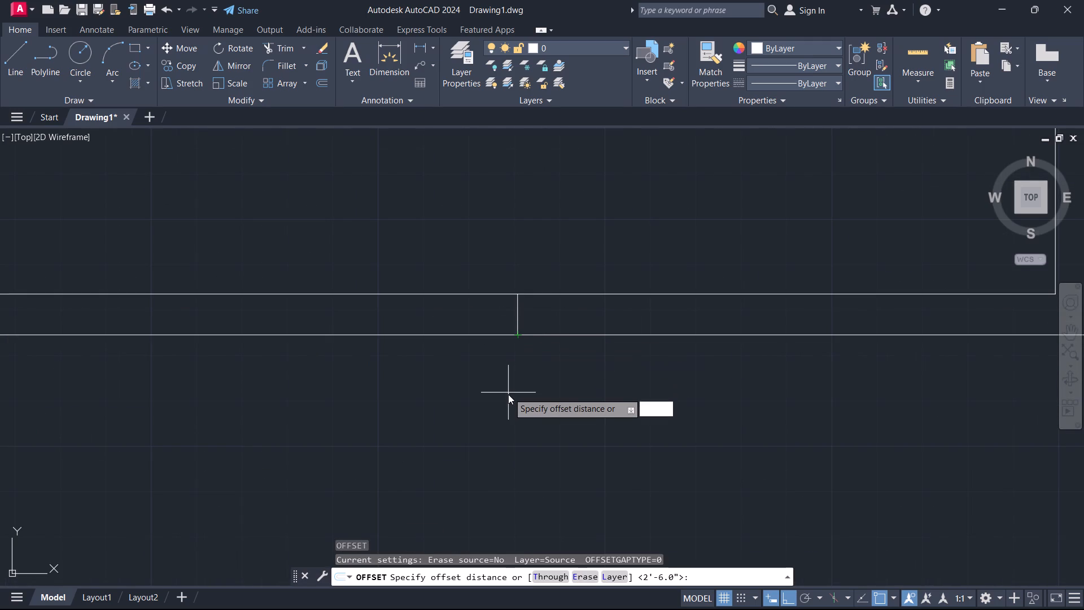
key("apostrophe")
key("6")
key("Return")
scroll(510, 295, "up", 2)
left_click(525, 324)
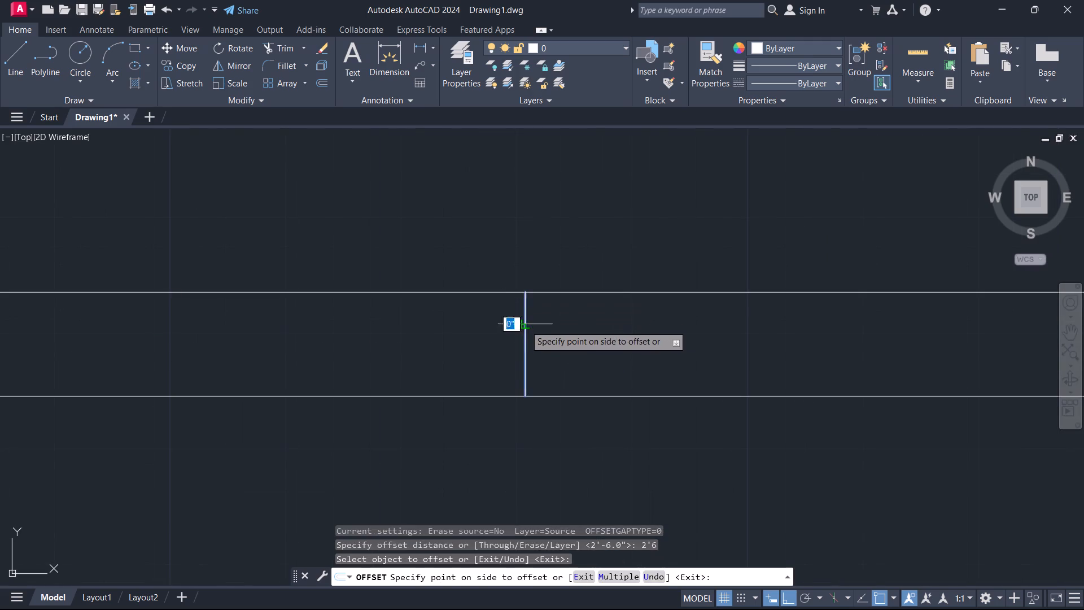
left_click(461, 351)
scroll(477, 358, "up", 1)
left_click(557, 341)
left_click(609, 337)
scroll(609, 337, "down", 4)
key("Escape")
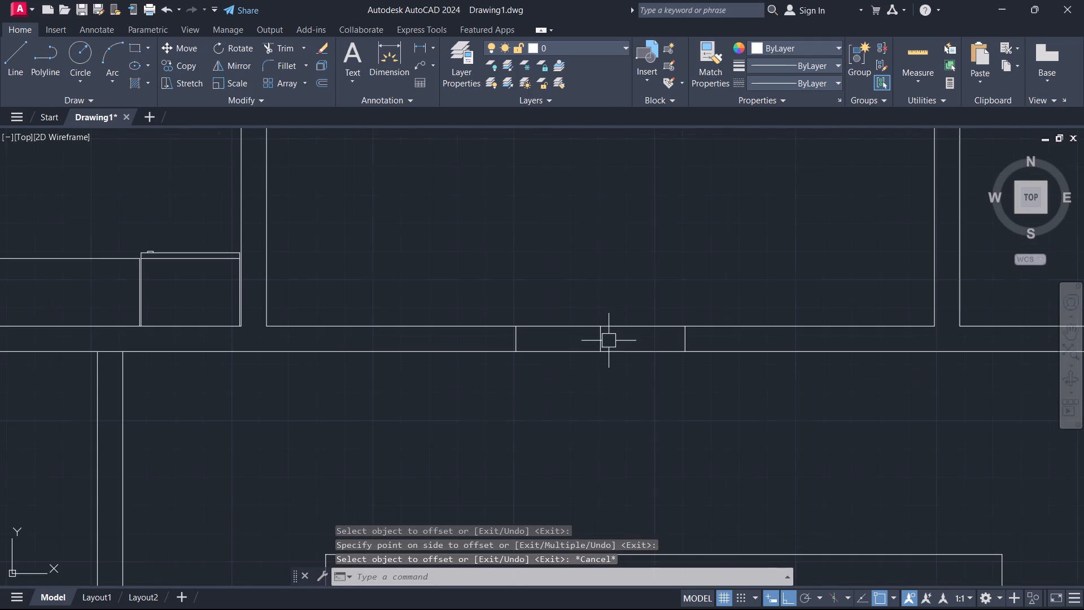
Trim both faces of the middle room's south wall between the two offset lines, keeping the centre line.
type("TR")
key("space")
left_click(636, 374)
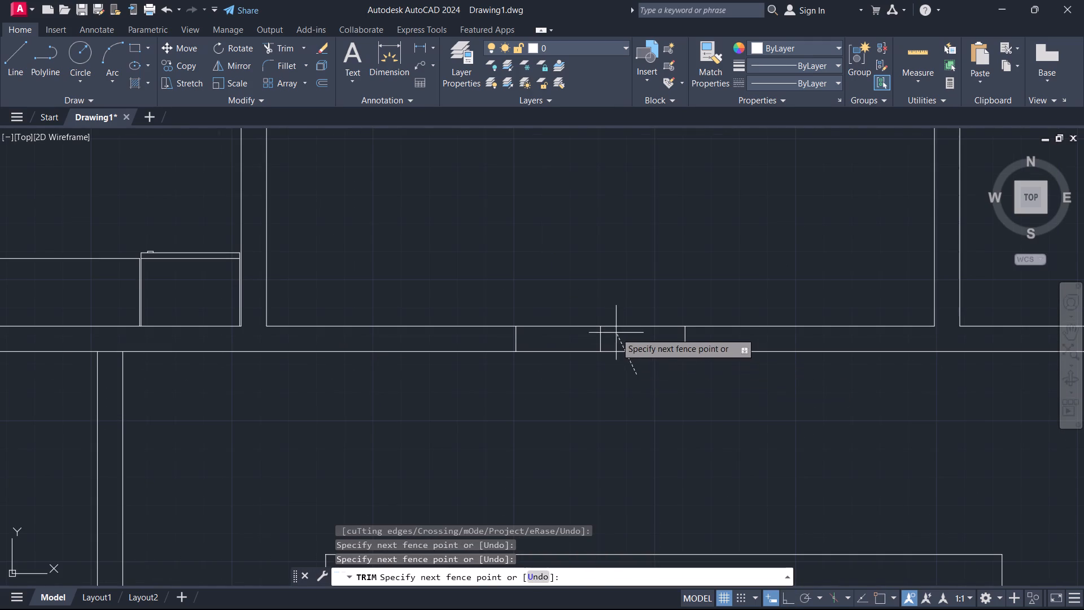
left_click(624, 315)
left_click_drag(560, 396, 557, 389)
left_click(546, 308)
key("Escape")
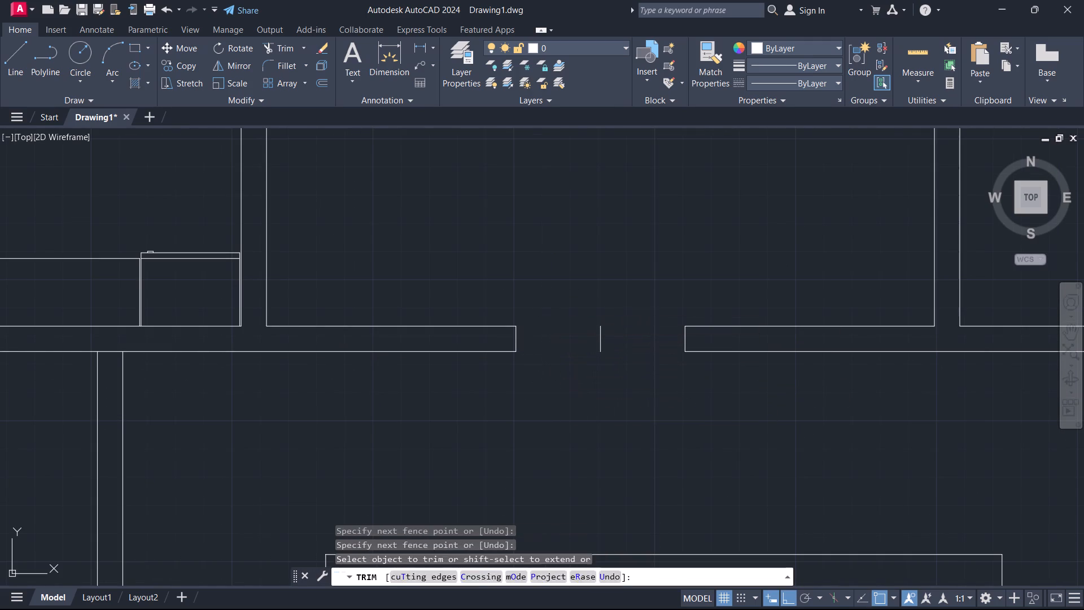
Offset the west and east faces of the middle room's east wall 3' outward, one to each side.
scroll(592, 312, "down", 1)
middle_click_drag(605, 313, 442, 369)
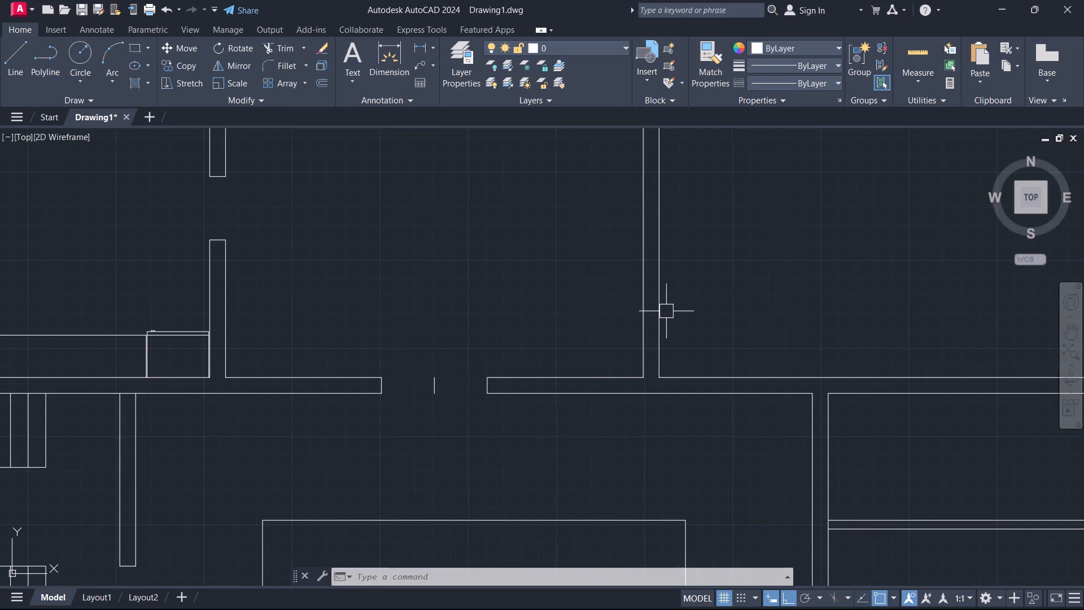
middle_click_drag(666, 311, 575, 332)
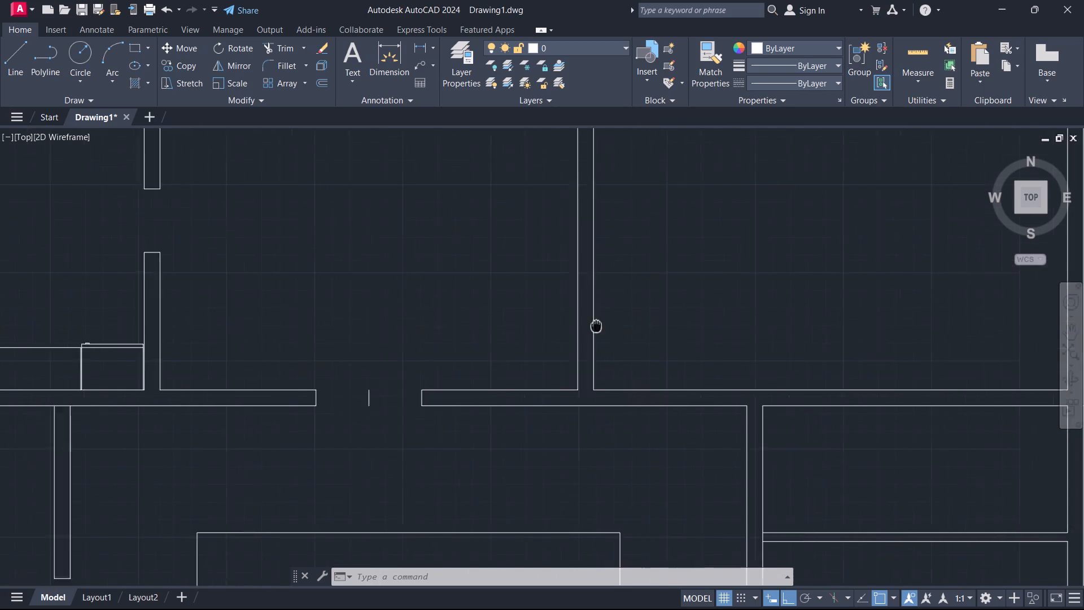
middle_click_drag(575, 332, 540, 347)
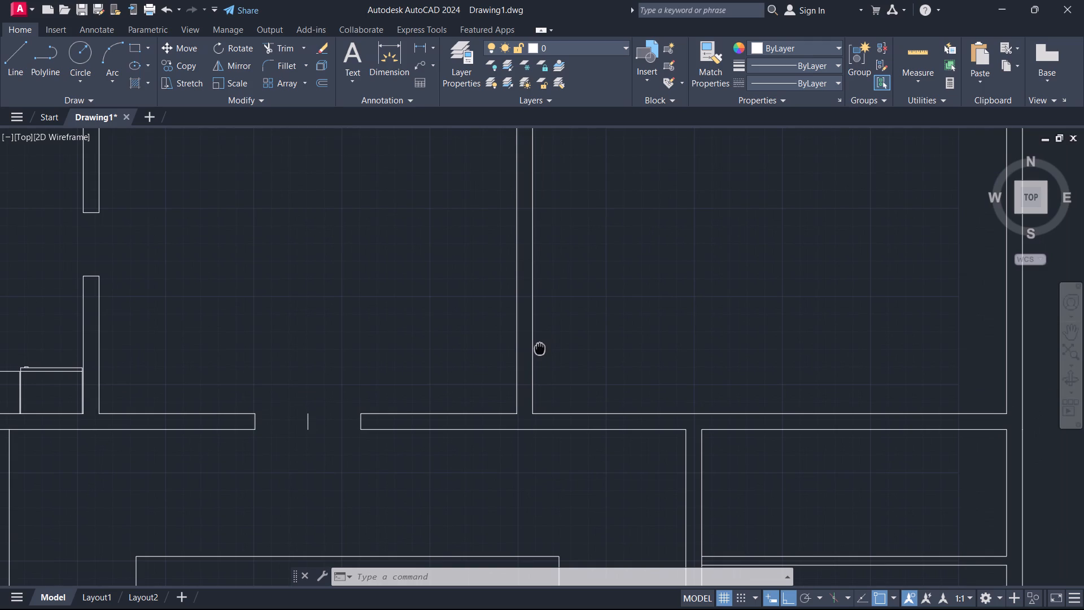
middle_click_drag(540, 347, 583, 576)
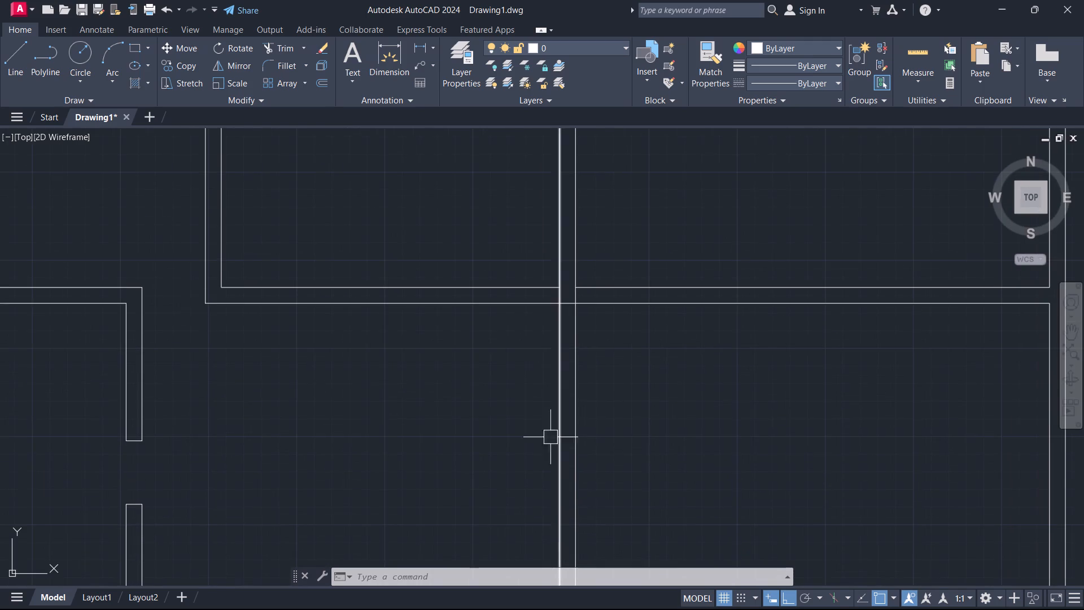
scroll(545, 286, "up", 2)
type("O")
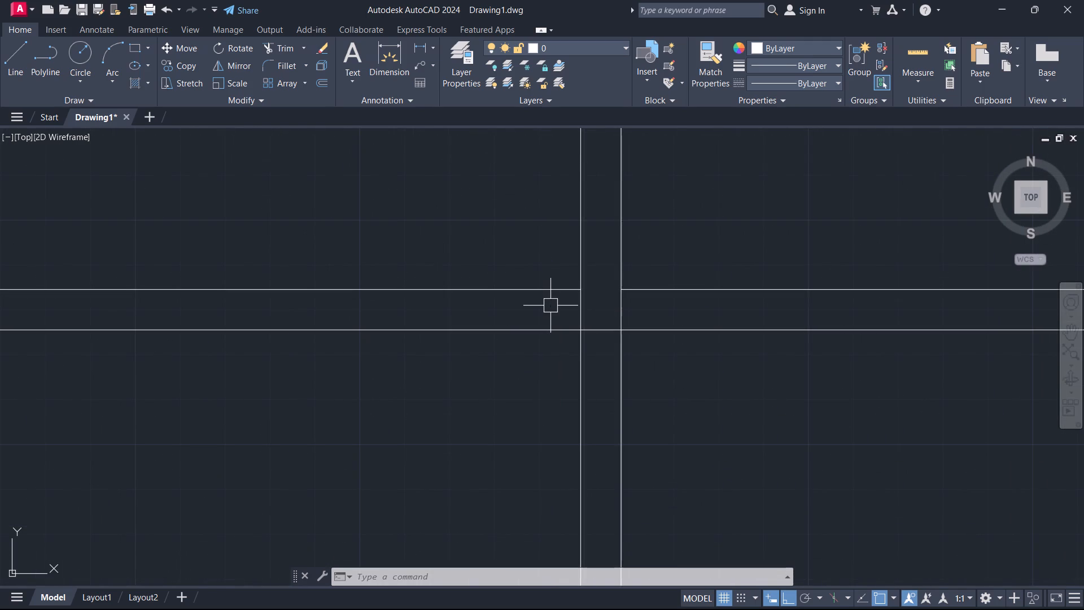
key("space")
key("3")
key("apostrophe")
key("Return")
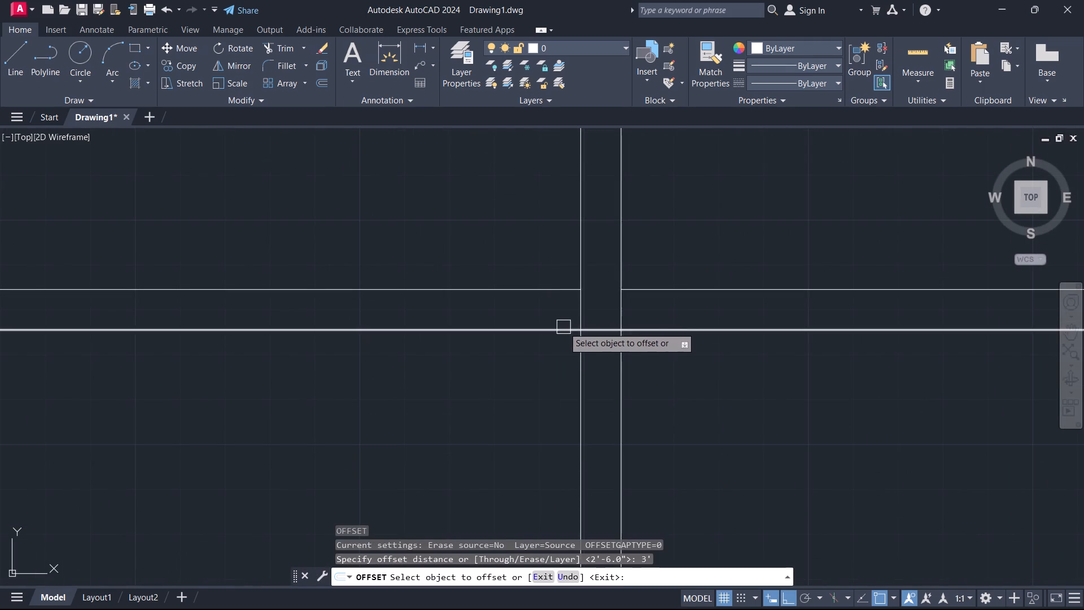
left_click(583, 360)
left_click(548, 362)
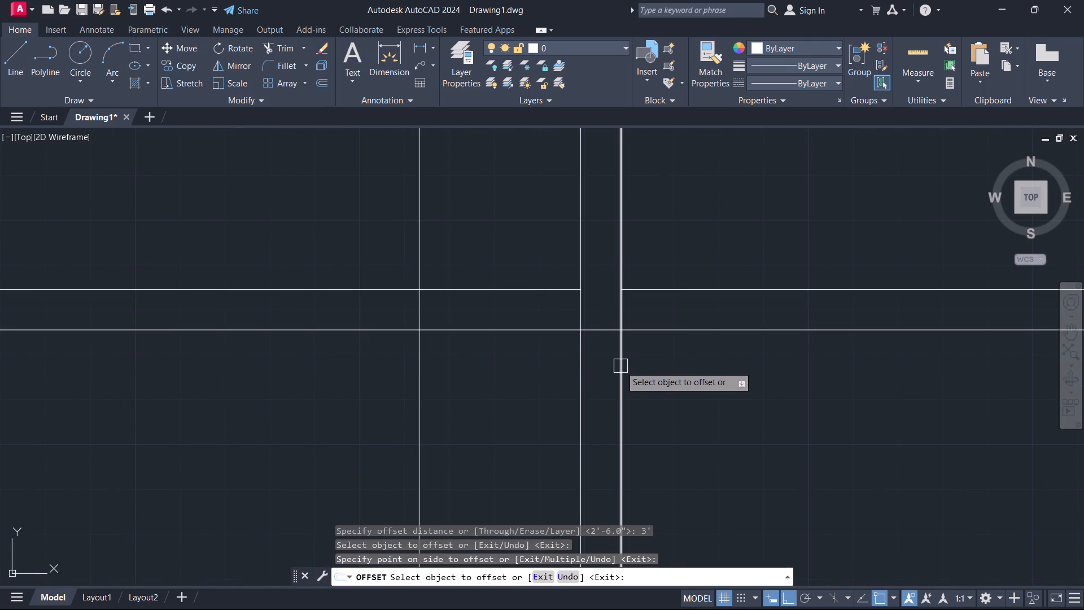
left_click(620, 366)
left_click(661, 374)
key("Escape")
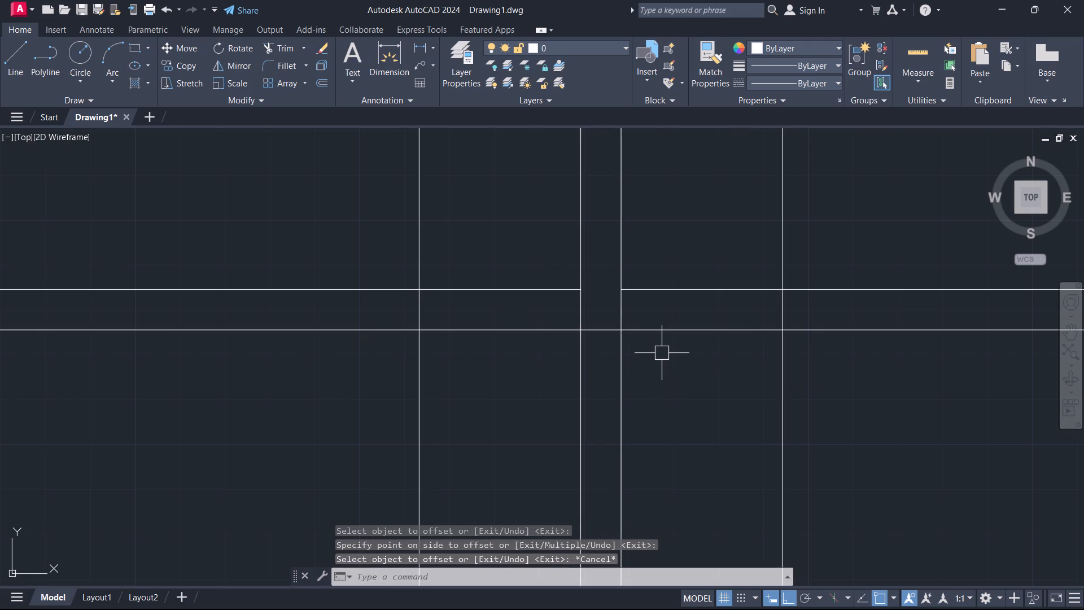
Trim the east-west wall lines between the two 3' offset lines, including the piece inside the north-south wall.
type("TR")
key("space")
left_click(663, 357)
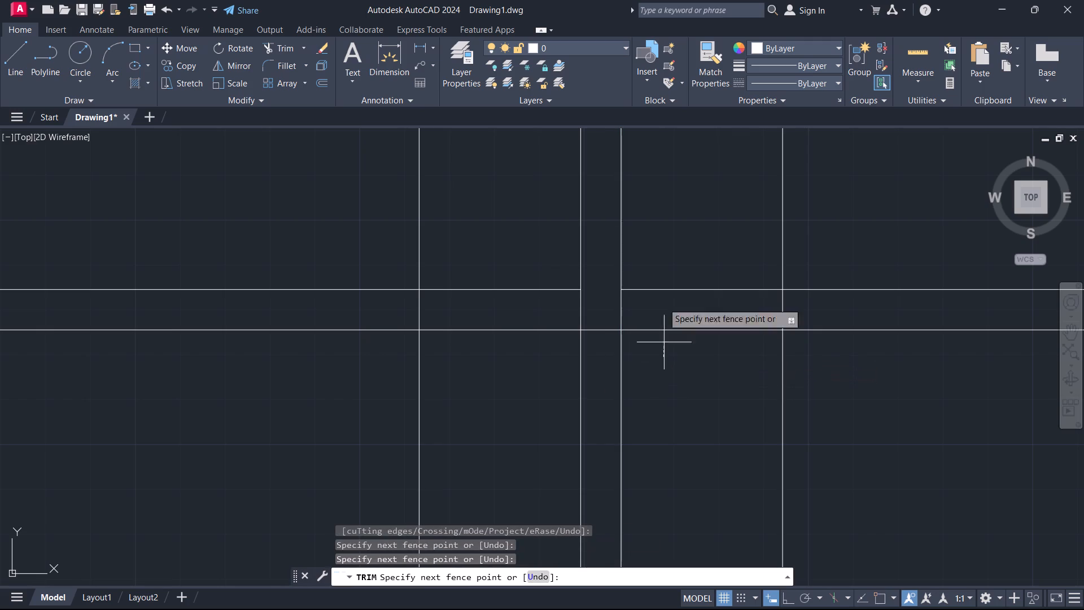
left_click(666, 202)
left_click(518, 368)
left_click(515, 172)
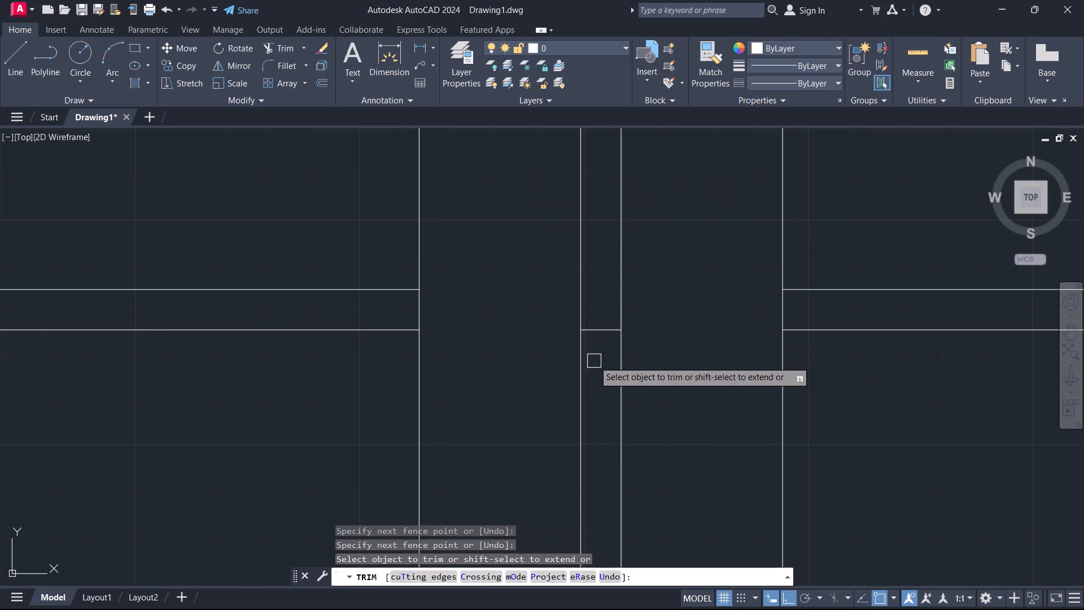
left_click(593, 329)
key("Escape")
Trim the 3' offset lines north and south of the east-west wall, leaving only the caps at the wall ends.
scroll(593, 329, "down", 3)
middle_click_drag(572, 347, 629, 420)
key("space")
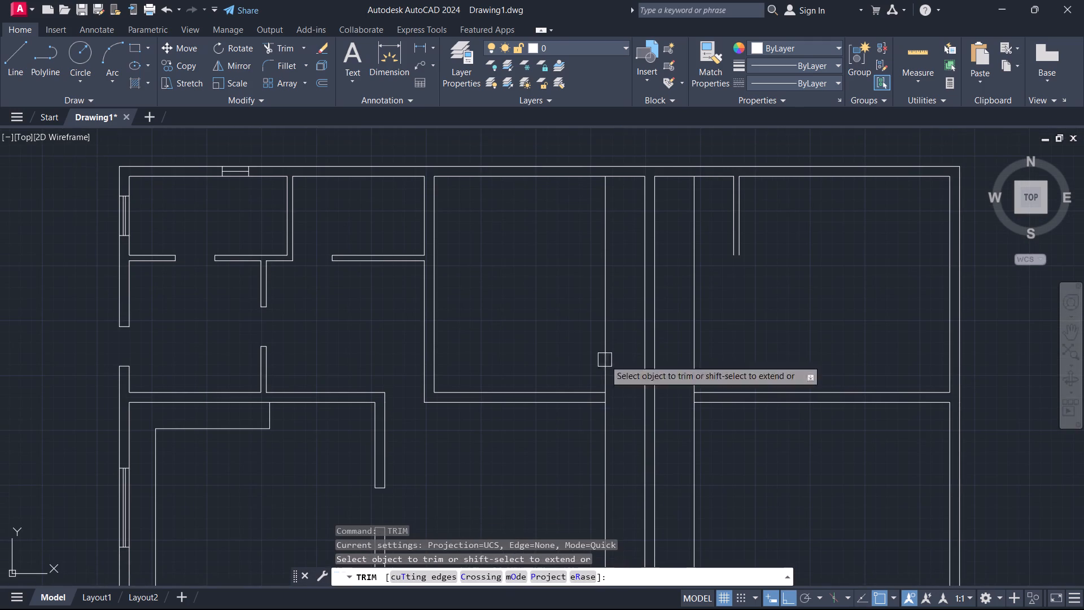
left_click(589, 307)
left_click(623, 308)
left_click(689, 295)
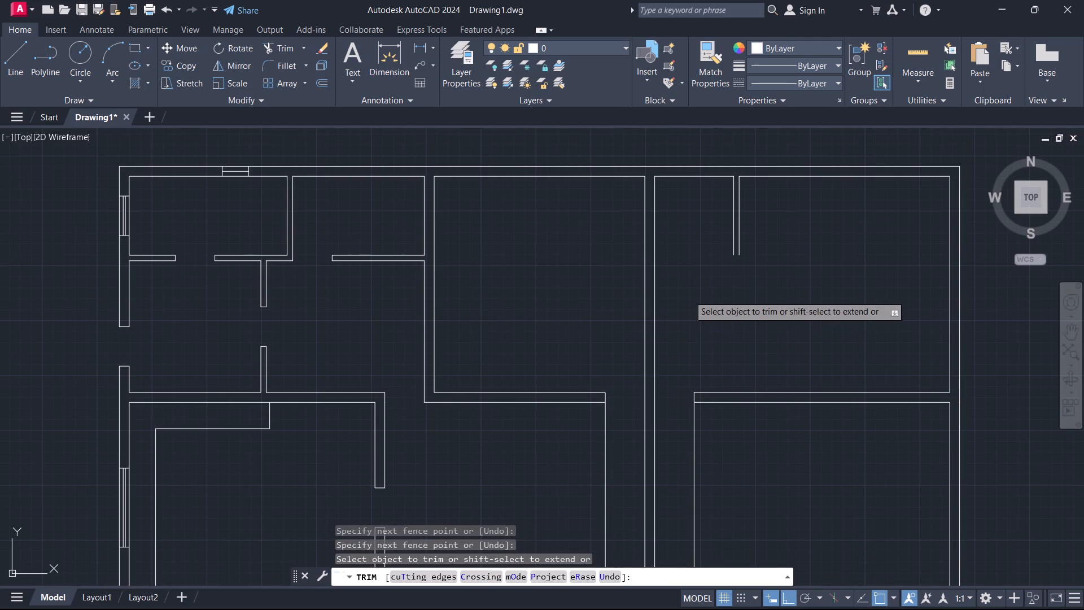
left_click(714, 443)
left_click(684, 456)
left_click_drag(615, 434, 610, 433)
left_click(572, 441)
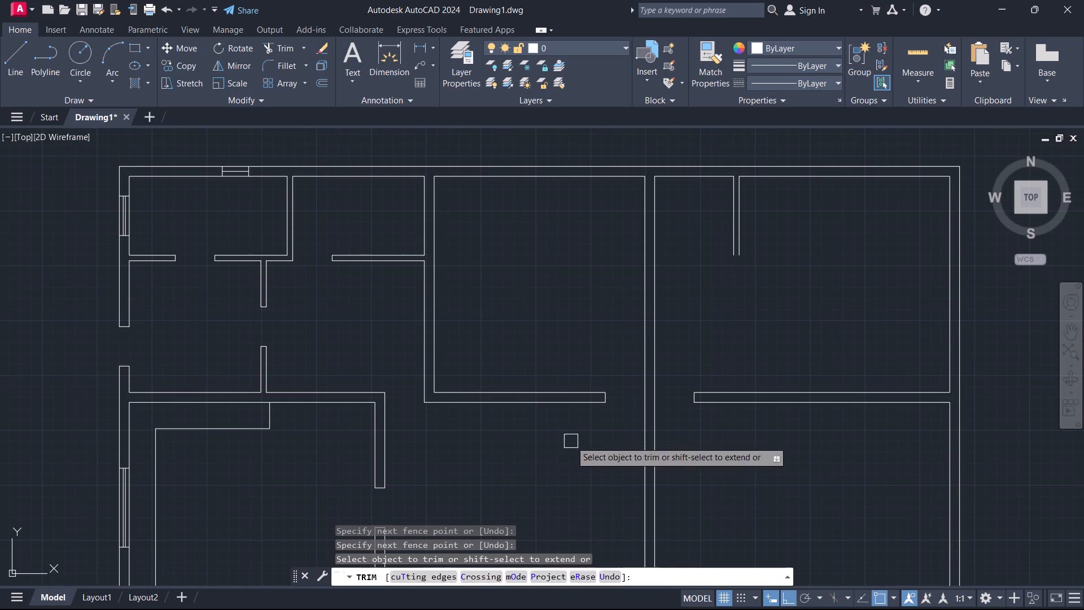
key("Escape")
Draw a 2" by about 4.5" jamb at the south opening's east end, from the wall end's midpoint up to its north face.
scroll(579, 335, "down", 2)
middle_click_drag(579, 335, 632, 239)
scroll(635, 277, "up", 2)
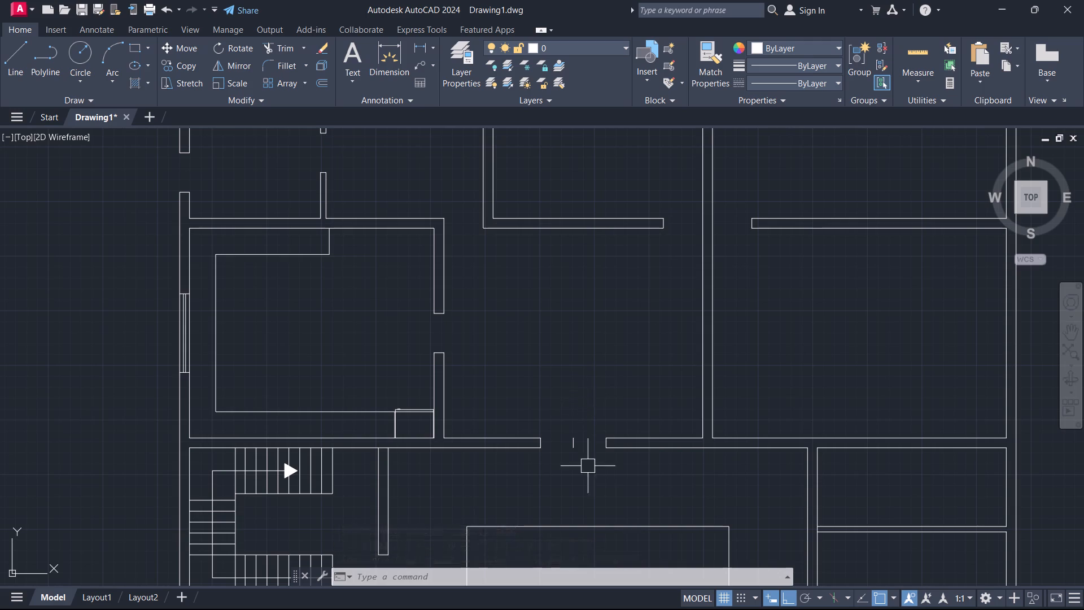
scroll(588, 474, "up", 3)
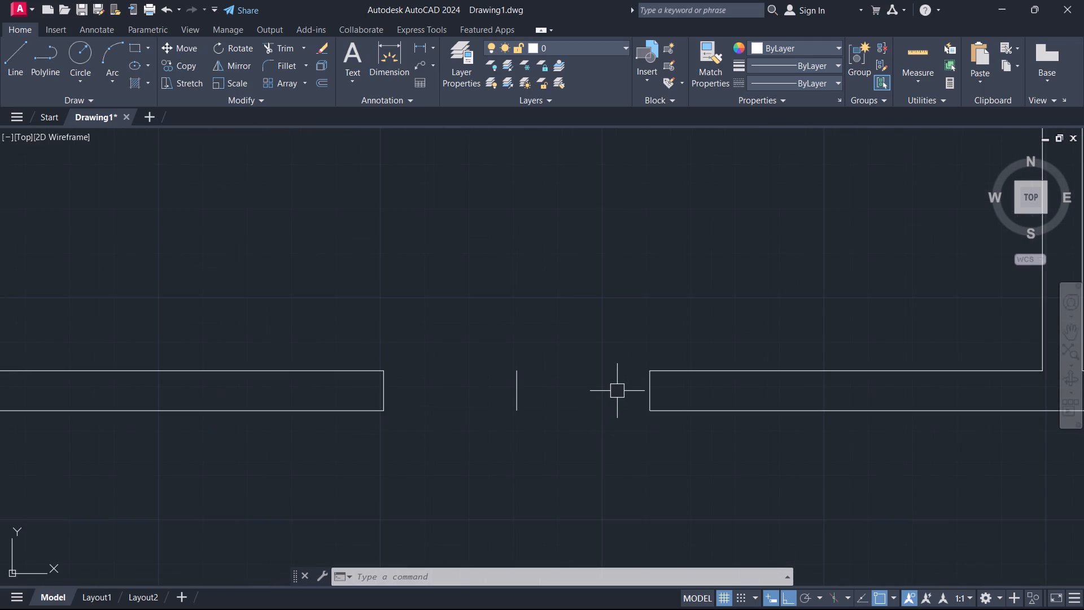
type("L")
key("space")
scroll(632, 382, "up", 1)
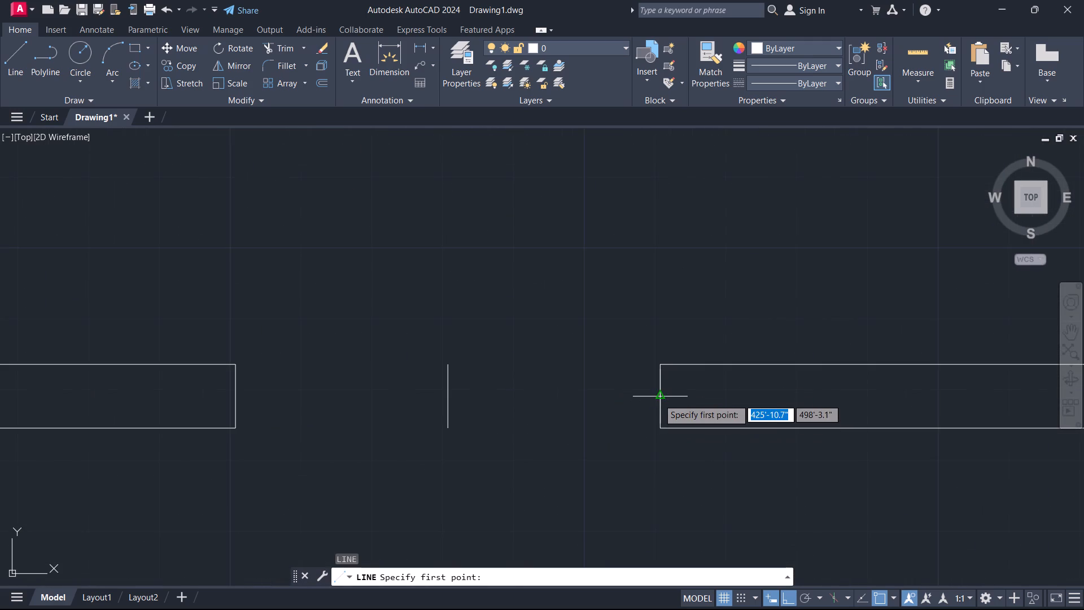
left_click(658, 399)
key("2")
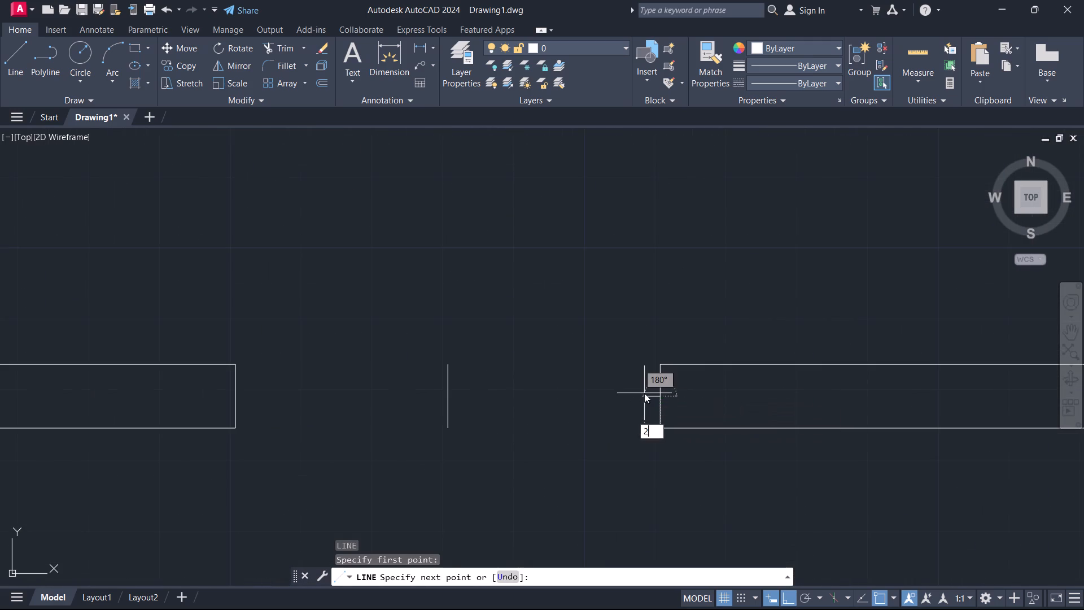
key("Return")
scroll(655, 373, "up", 3)
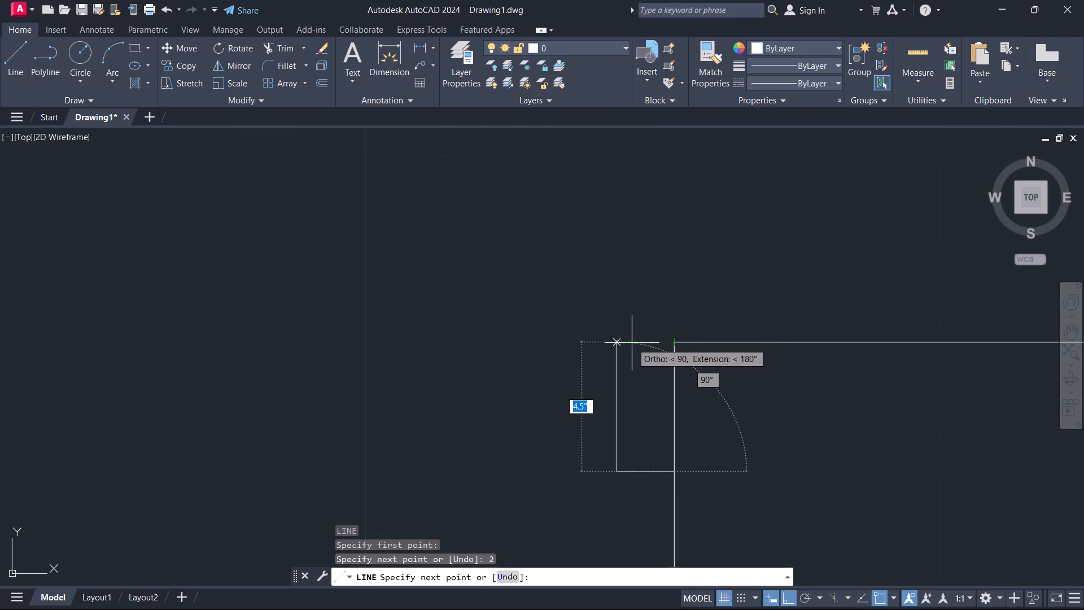
left_click(618, 341)
left_click(675, 344)
key("Escape")
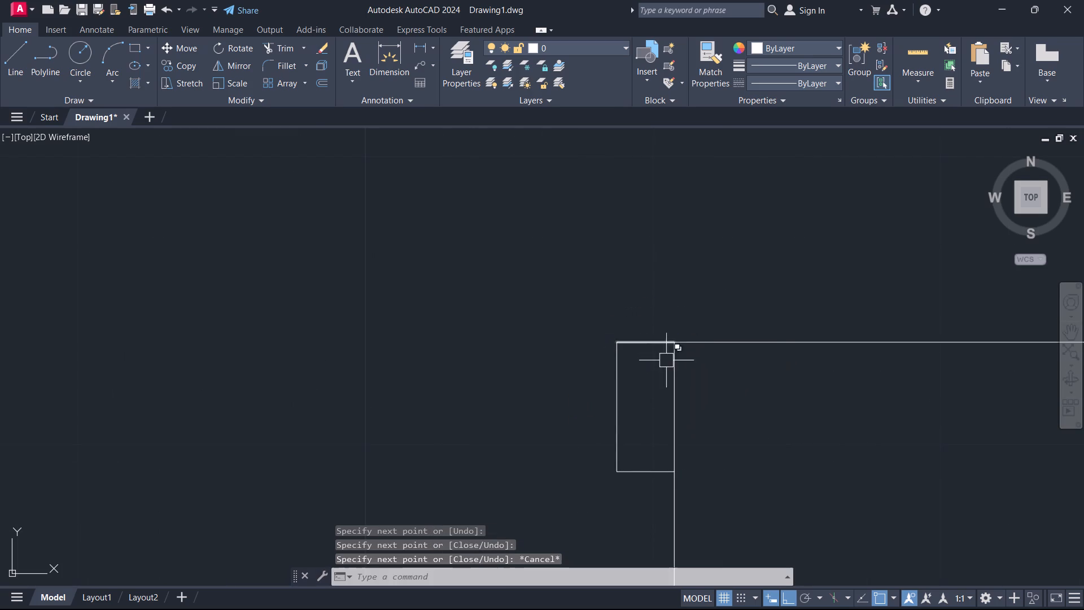
Copy the three jamb lines from the wall end's midpoint to the midpoint of the opening's west wall end.
scroll(652, 396, "down", 3)
scroll(647, 417, "up", 2)
left_click(646, 438)
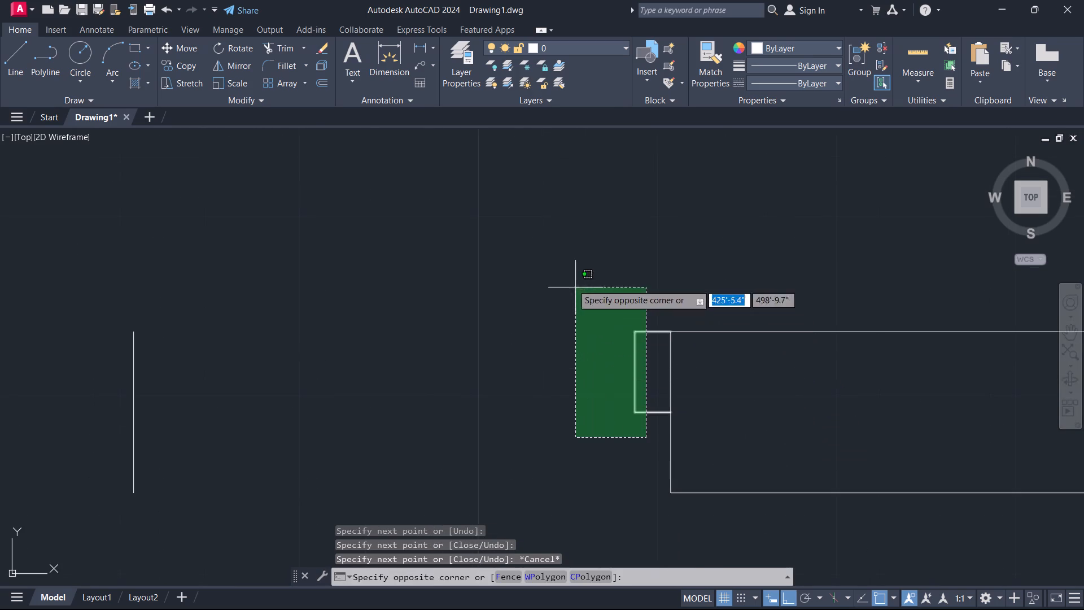
left_click(568, 277)
scroll(562, 389, "down", 2)
middle_click_drag(562, 389, 709, 376)
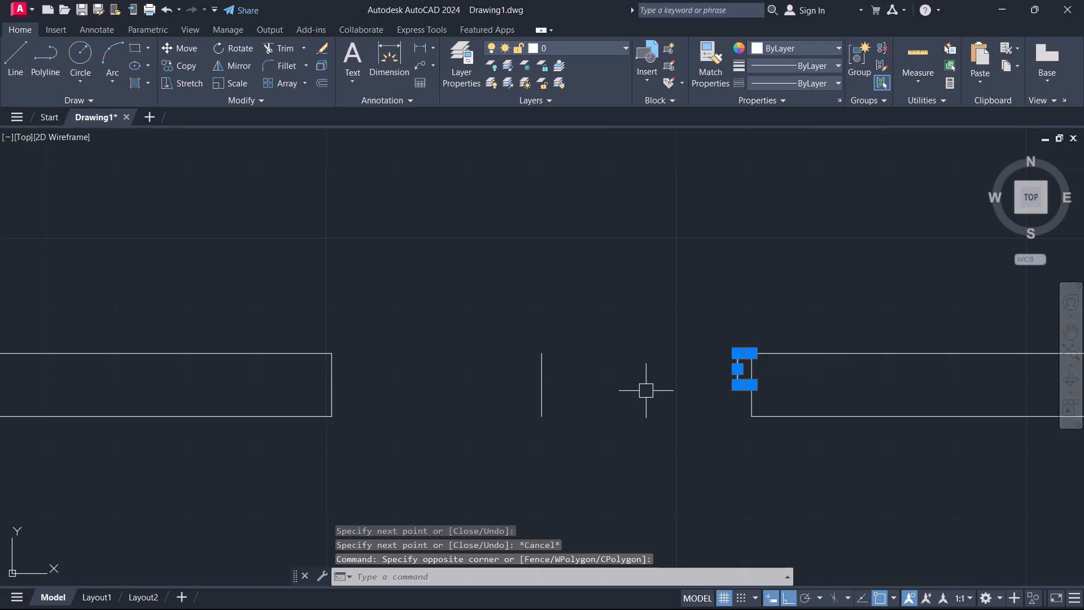
key("c")
type("O")
key("space")
scroll(683, 394, "up", 1)
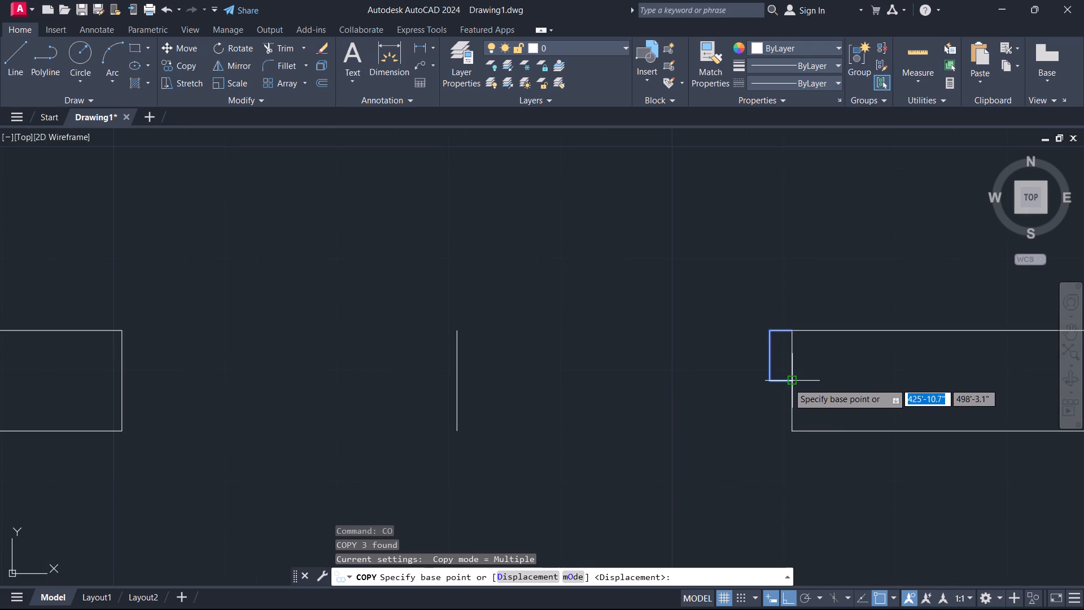
left_click(794, 381)
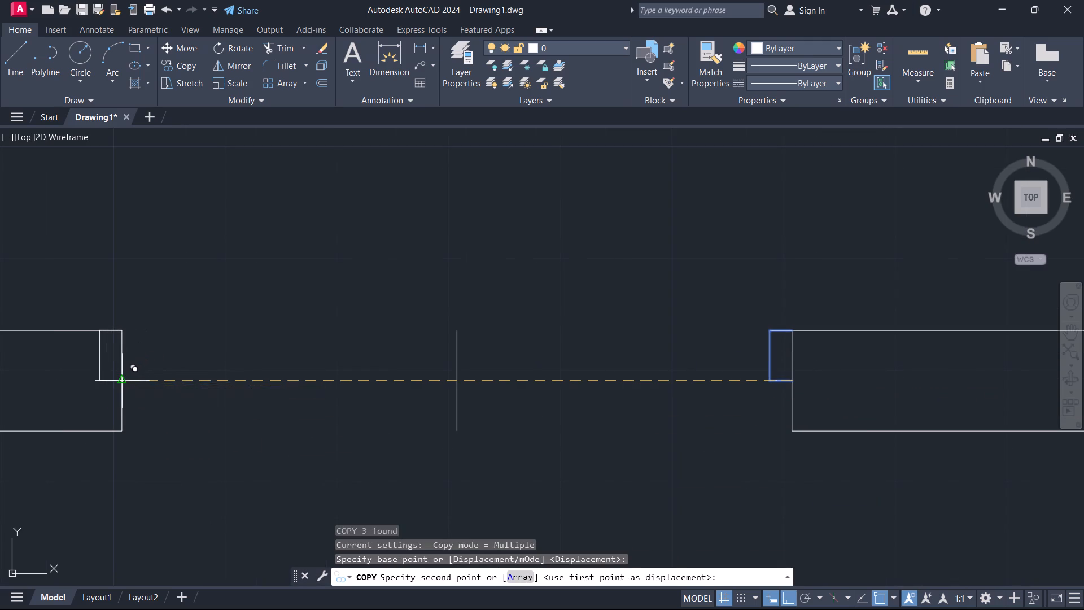
left_click(125, 378)
key("Escape")
Mirror the copied west jamb about the wall end line into the opening, erasing the source objects.
left_click(84, 302)
left_click(146, 398)
type("MI")
key("space")
left_click(118, 431)
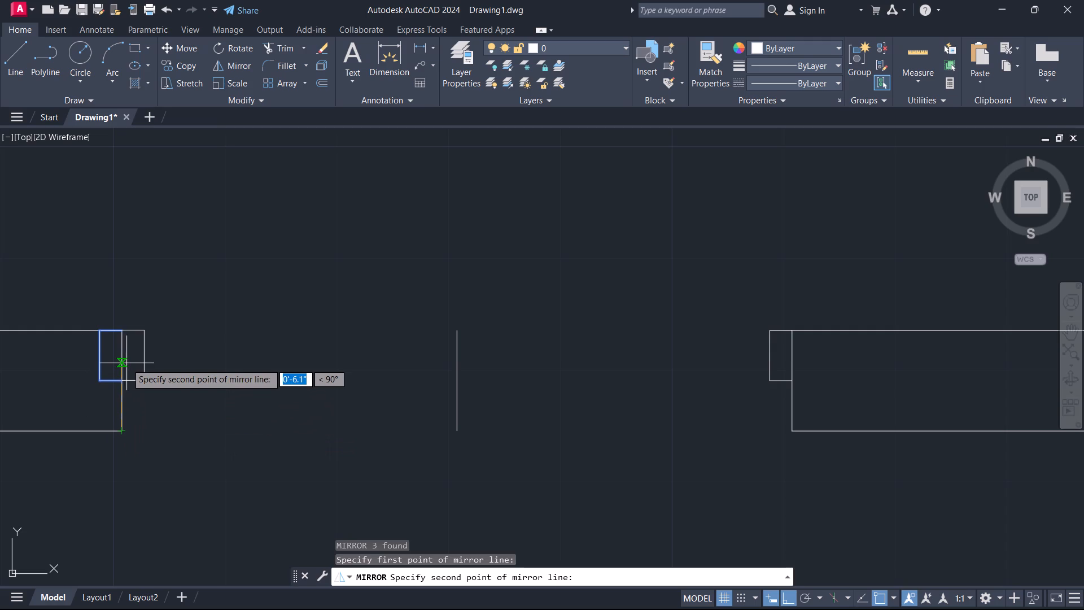
left_click(124, 360)
left_click_drag(145, 398, 124, 359)
key("Escape")
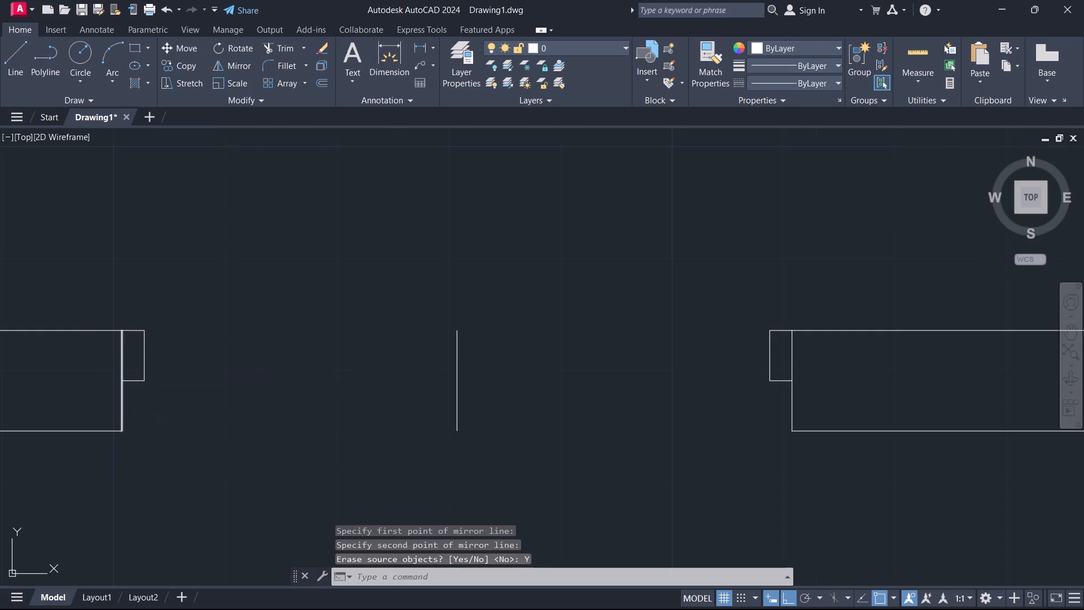
Draw a line from the west jamb's upper inner corner to the top end of the opening's centre line.
scroll(125, 365, "down", 1)
middle_click_drag(148, 384, 415, 423)
scroll(414, 424, "up", 1)
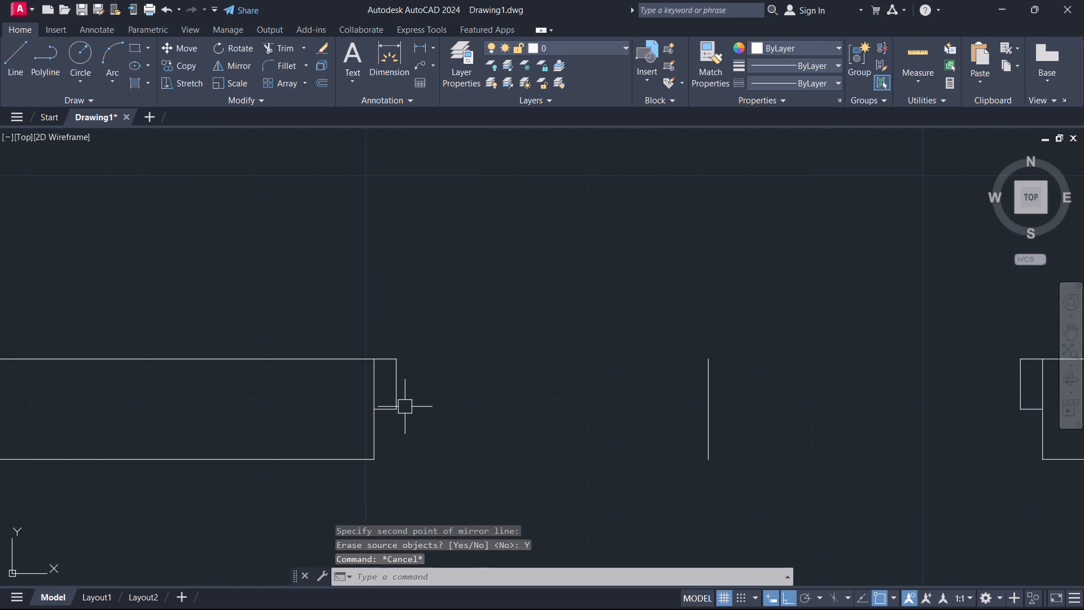
key("l")
key("space")
left_click(395, 363)
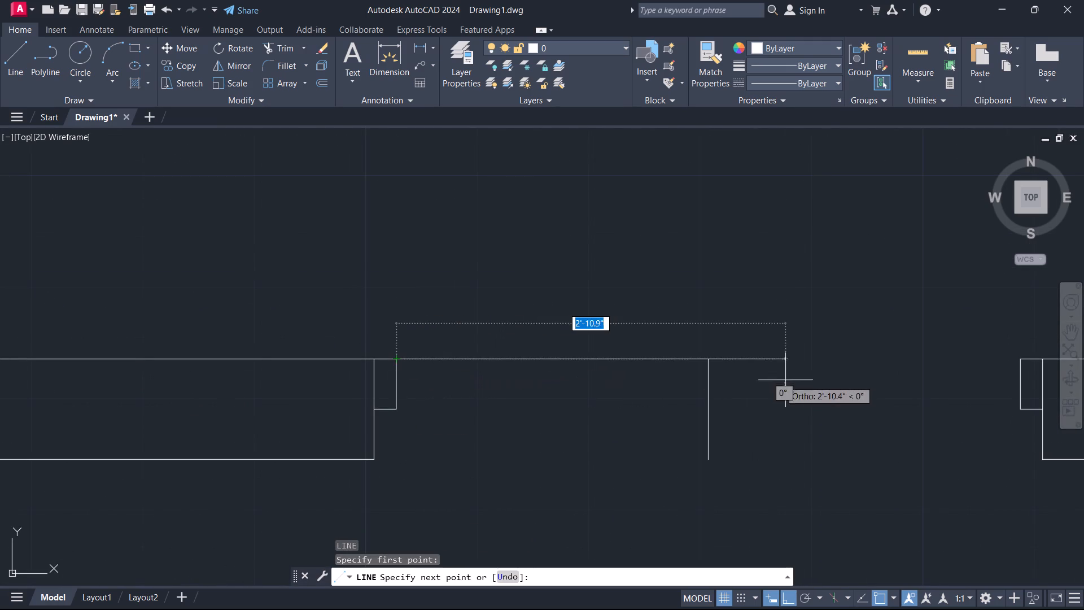
left_click(706, 362)
key("Escape")
Draw a line from the east jamb's upper inner corner to the top end of the opening's centre line.
key("space")
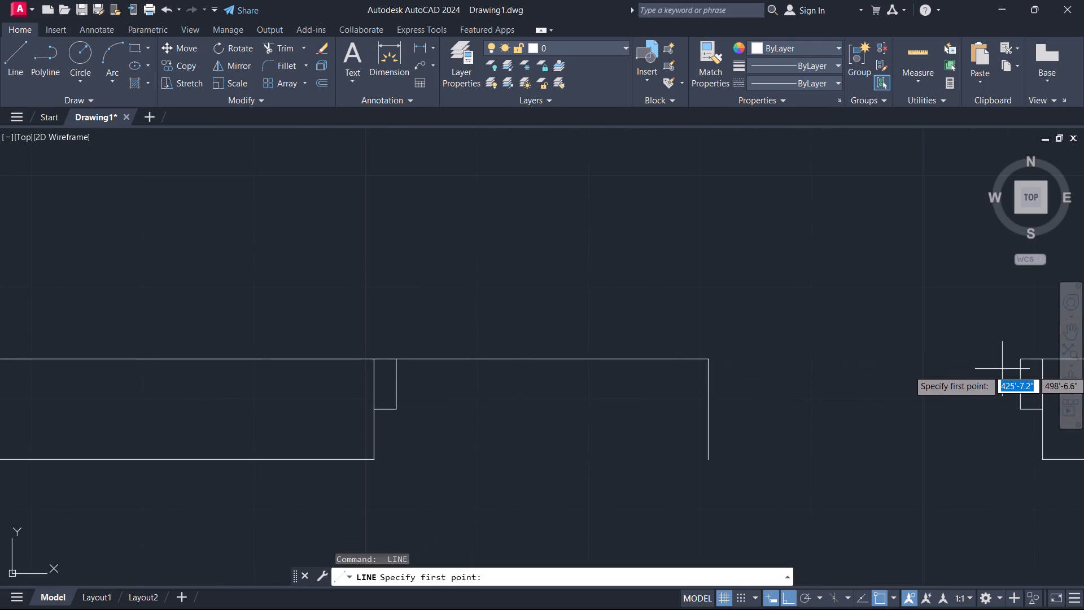
left_click(1022, 359)
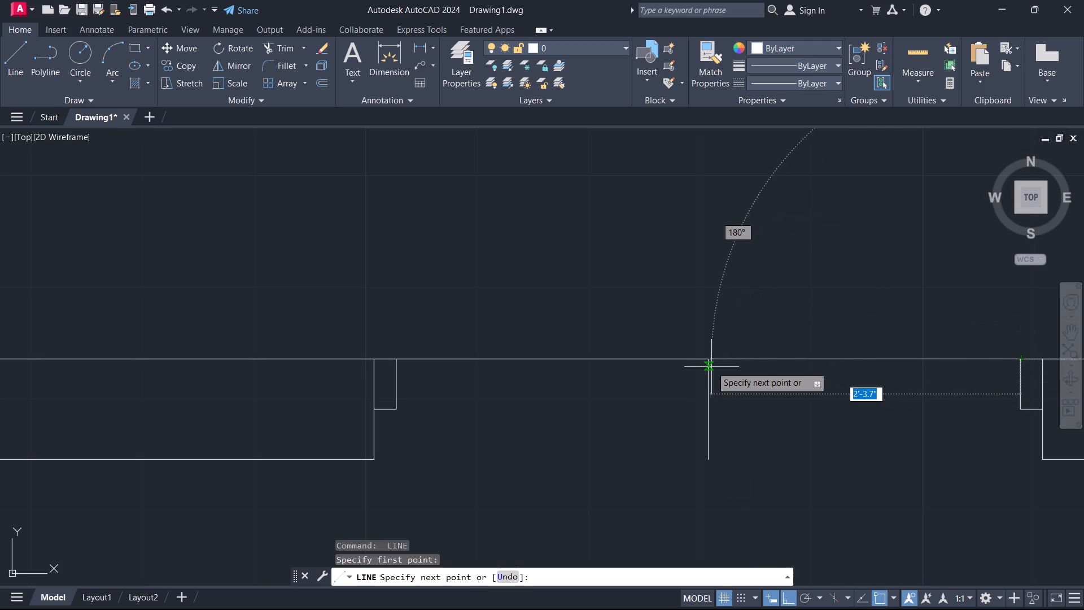
left_click(708, 363)
key("Escape")
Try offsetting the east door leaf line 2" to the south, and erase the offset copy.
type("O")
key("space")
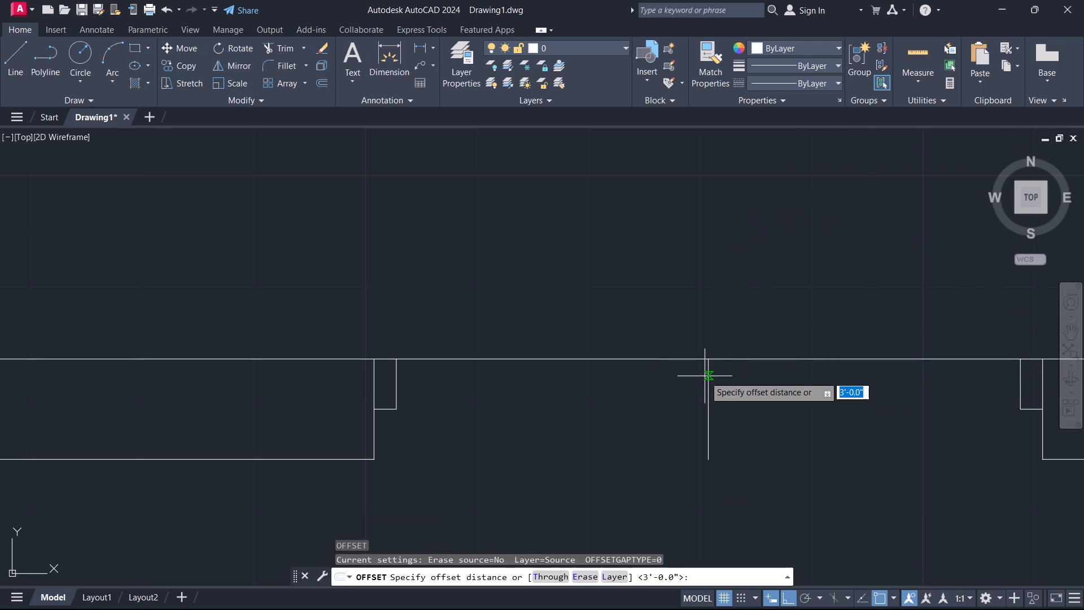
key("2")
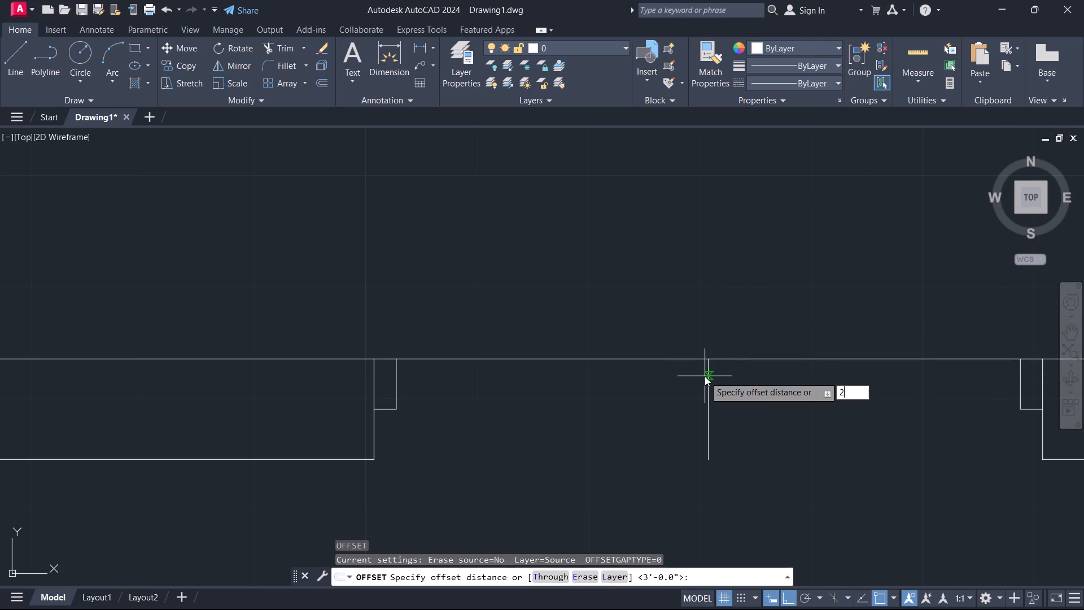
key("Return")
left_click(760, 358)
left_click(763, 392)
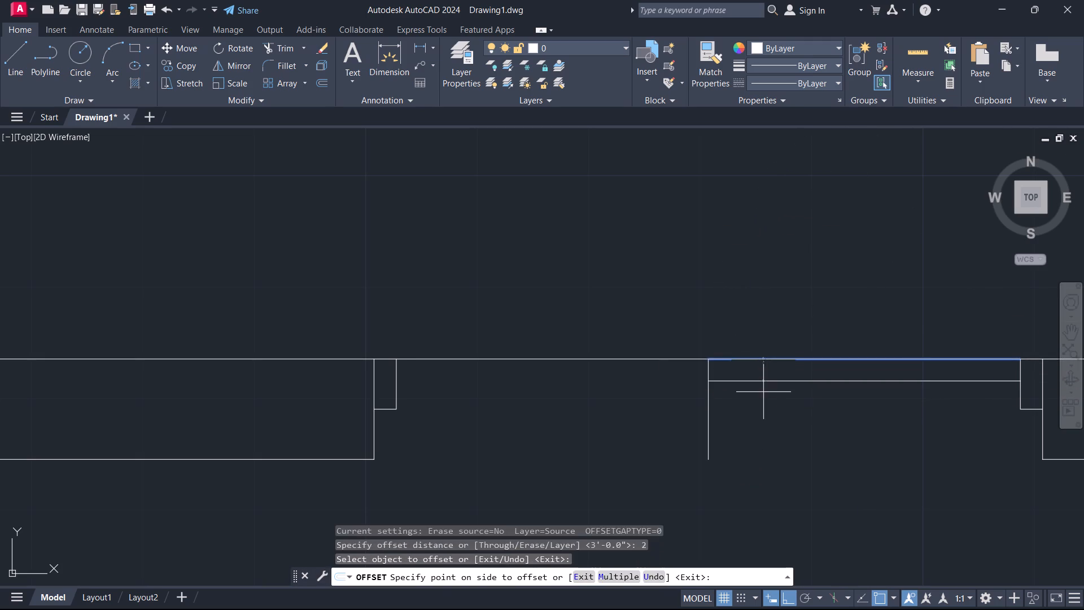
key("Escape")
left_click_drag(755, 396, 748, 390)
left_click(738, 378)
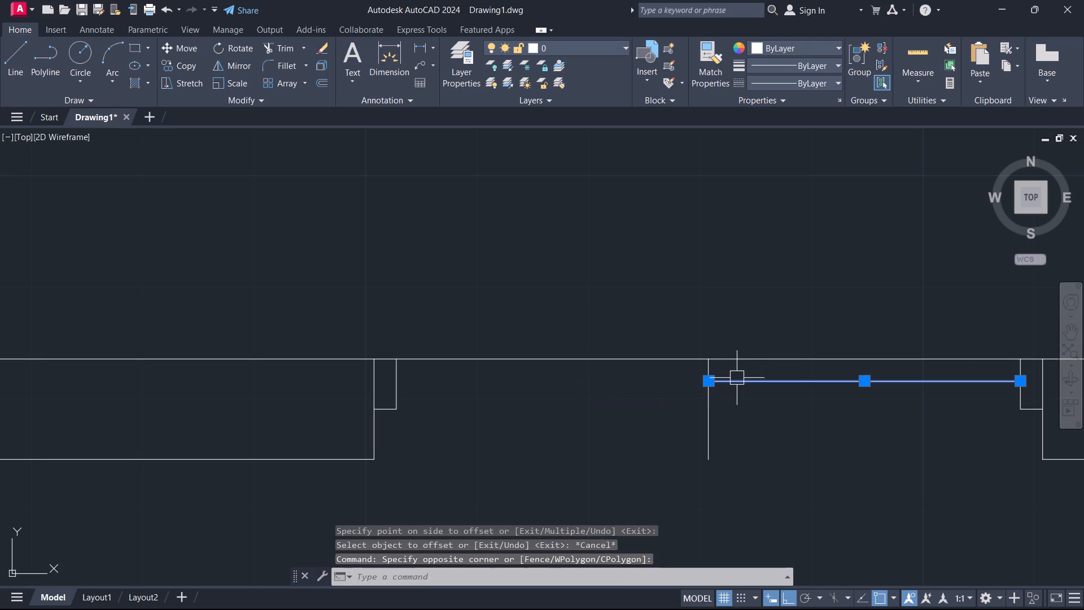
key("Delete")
Offset the east and west door leaf lines 1.5" to the south.
type("O")
key("space")
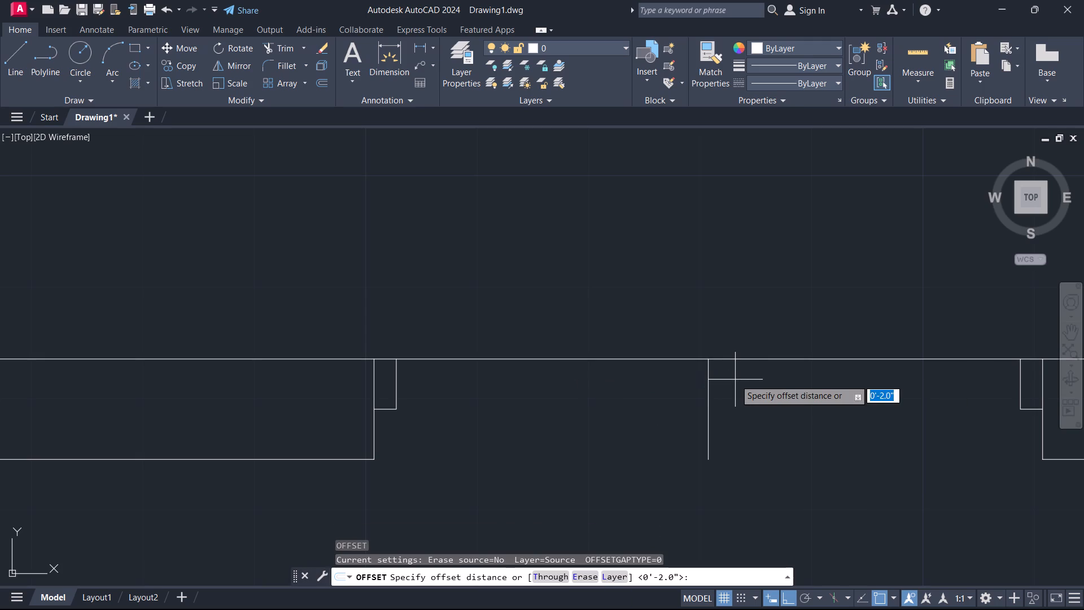
key("1")
type(".5")
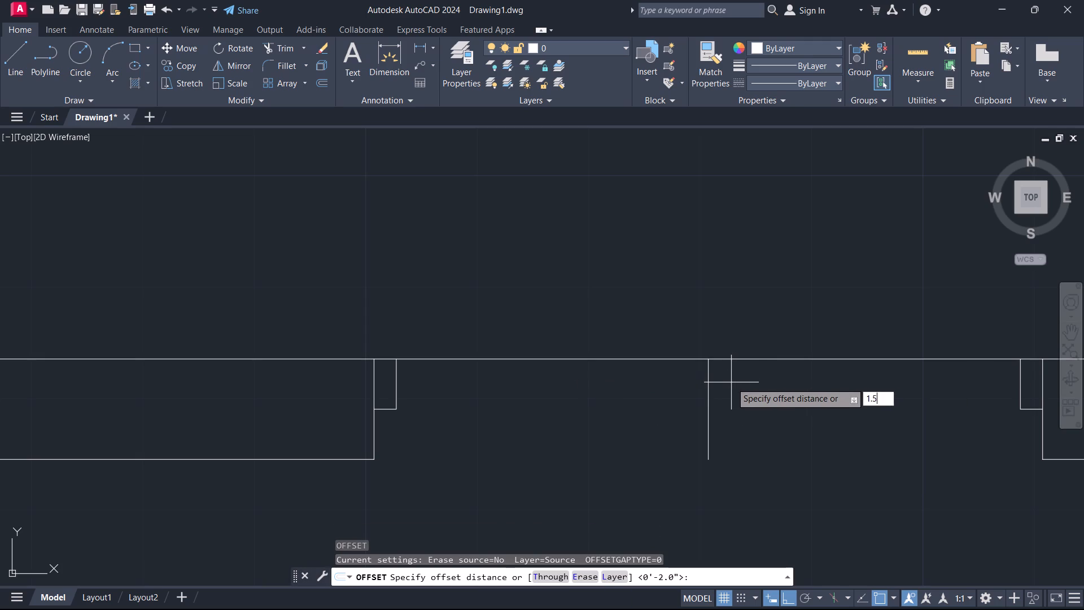
key("Return")
left_click(740, 353)
left_click(740, 394)
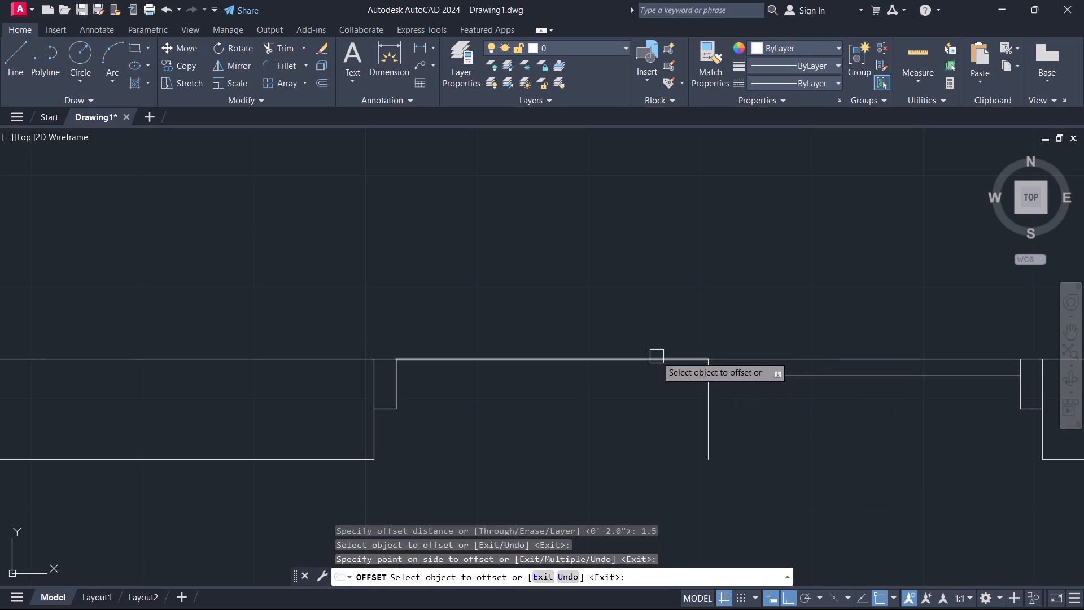
left_click(657, 356)
left_click(654, 393)
key("Escape")
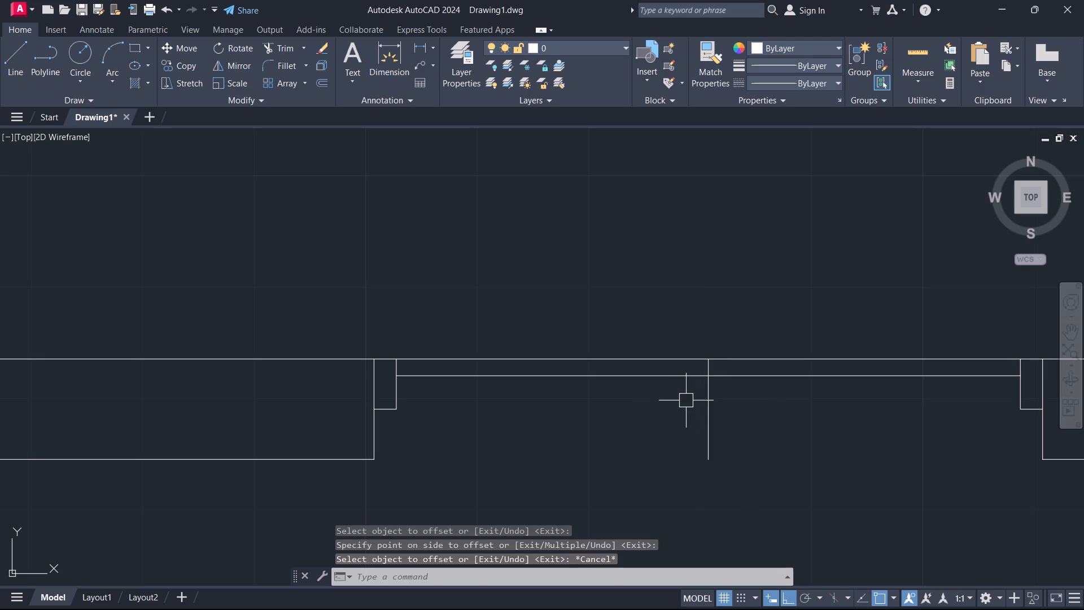
Rotate the west leaf's two lines 90° about the west jamb's upper inner corner so the leaf points north.
left_click_drag(684, 399, 679, 396)
left_click(640, 346)
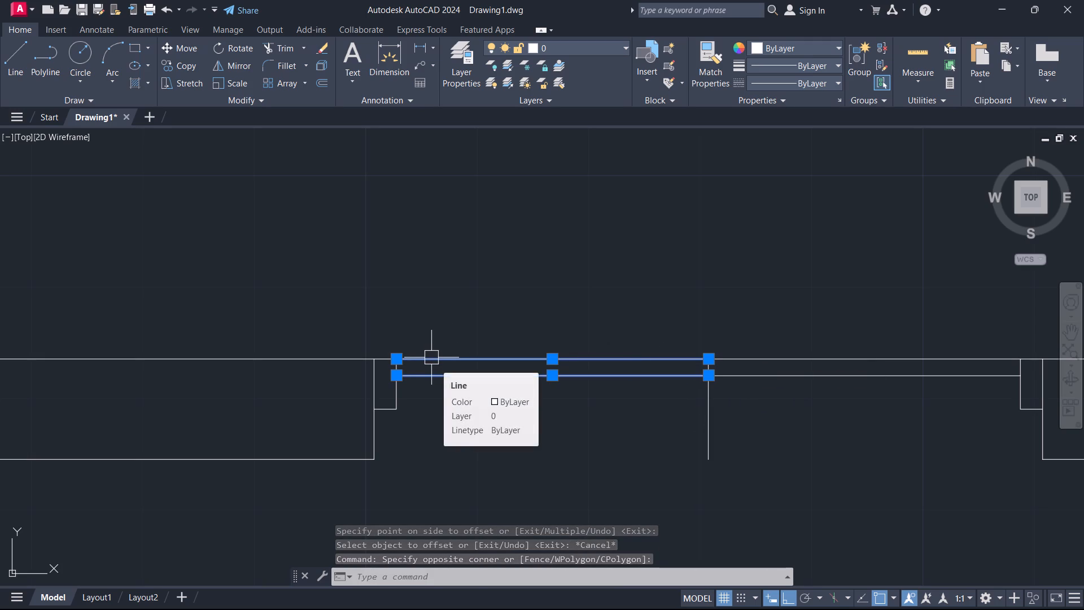
type("RO")
key("space")
left_click(396, 360)
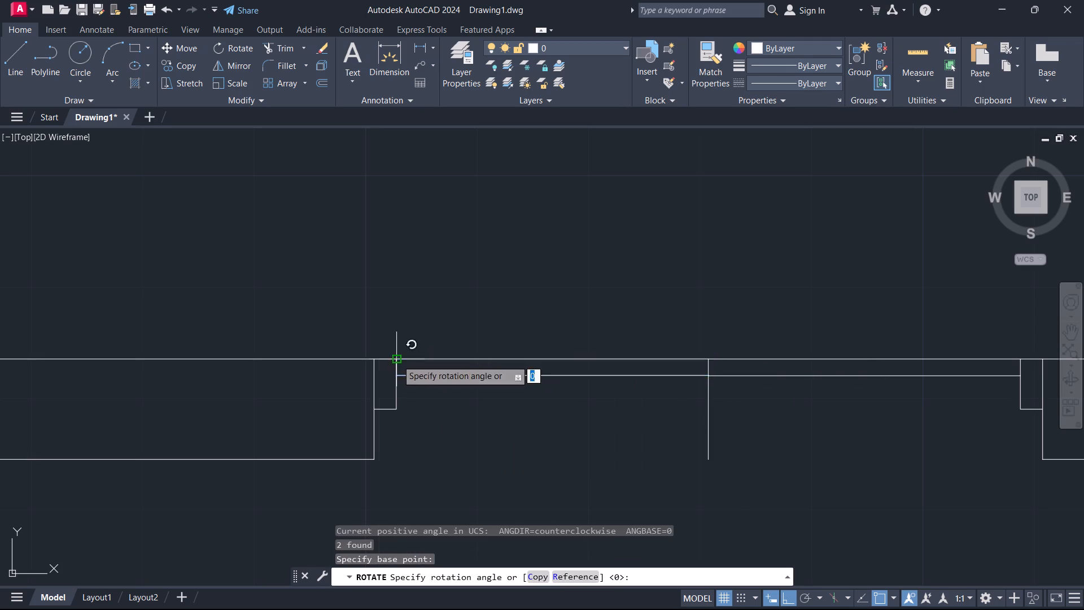
left_click(384, 255)
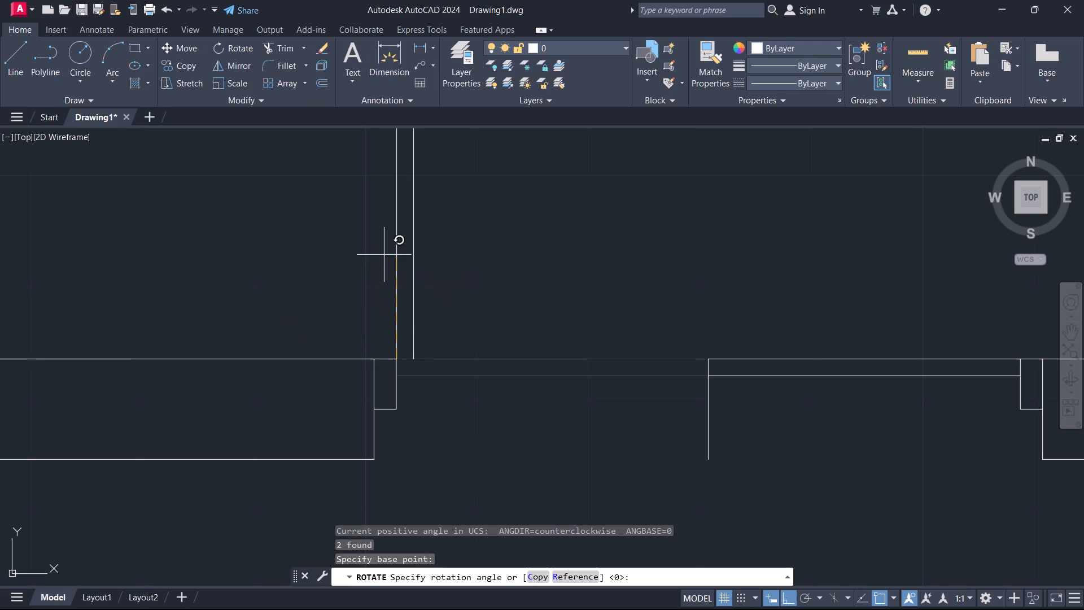
key("Escape")
Rotate the east leaf's two lines 270° about the east jamb's upper inner corner so the leaf points north.
key("space")
left_click_drag(958, 399, 946, 390)
left_click(885, 323)
key("space")
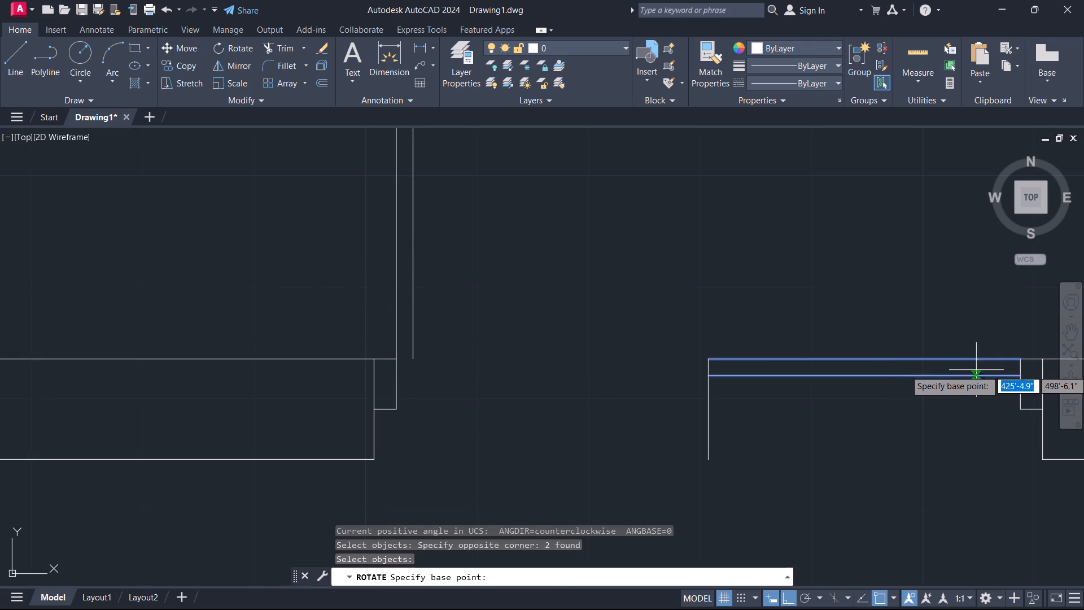
left_click(1019, 363)
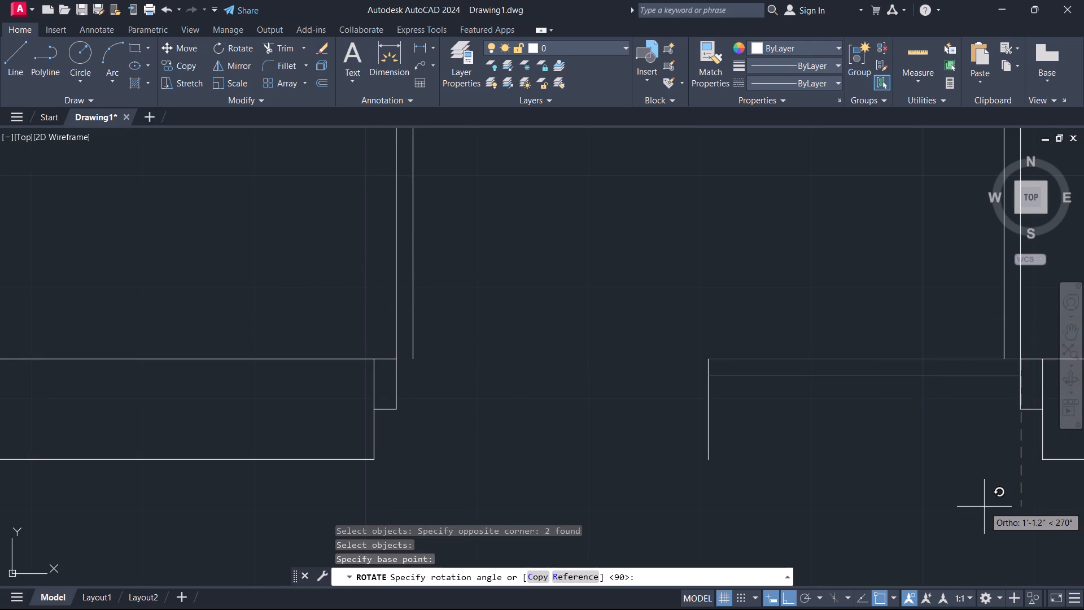
left_click(984, 507)
key("Escape")
Close the east leaf's south end with a short line from the jamb corner to its inner line.
middle_click_drag(936, 439, 556, 583)
key("l")
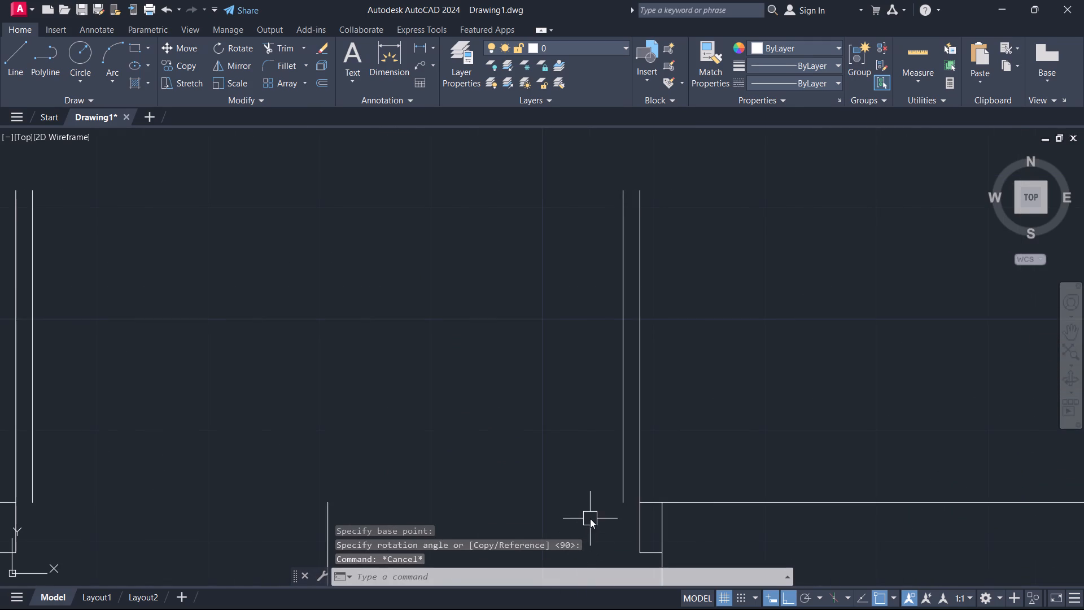
key("space")
left_click(640, 502)
left_click(624, 498)
key("Escape")
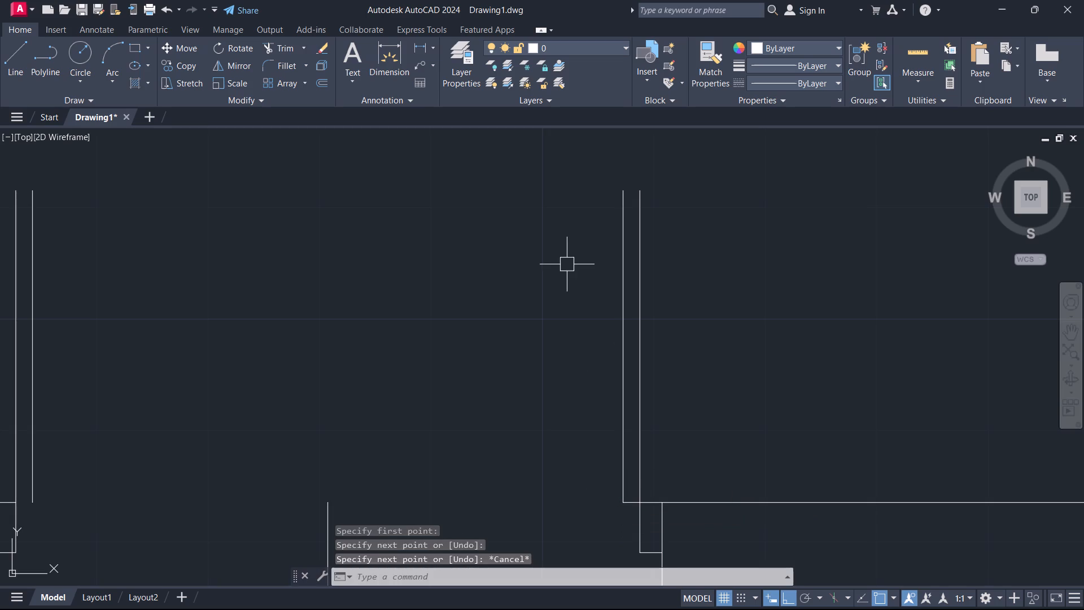
Close the west leaf's south end with a short line from the jamb corner to its inner line.
scroll(418, 323, "down", 1)
middle_click_drag(384, 407, 798, 321)
scroll(699, 346, "up", 2)
key("space")
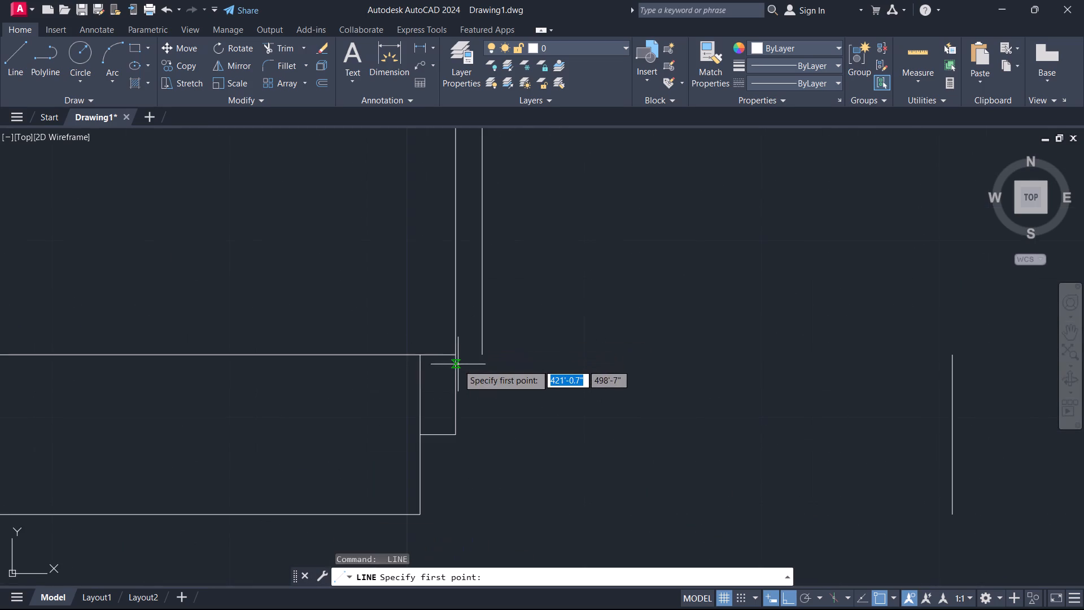
left_click(454, 359)
left_click(482, 357)
key("Escape")
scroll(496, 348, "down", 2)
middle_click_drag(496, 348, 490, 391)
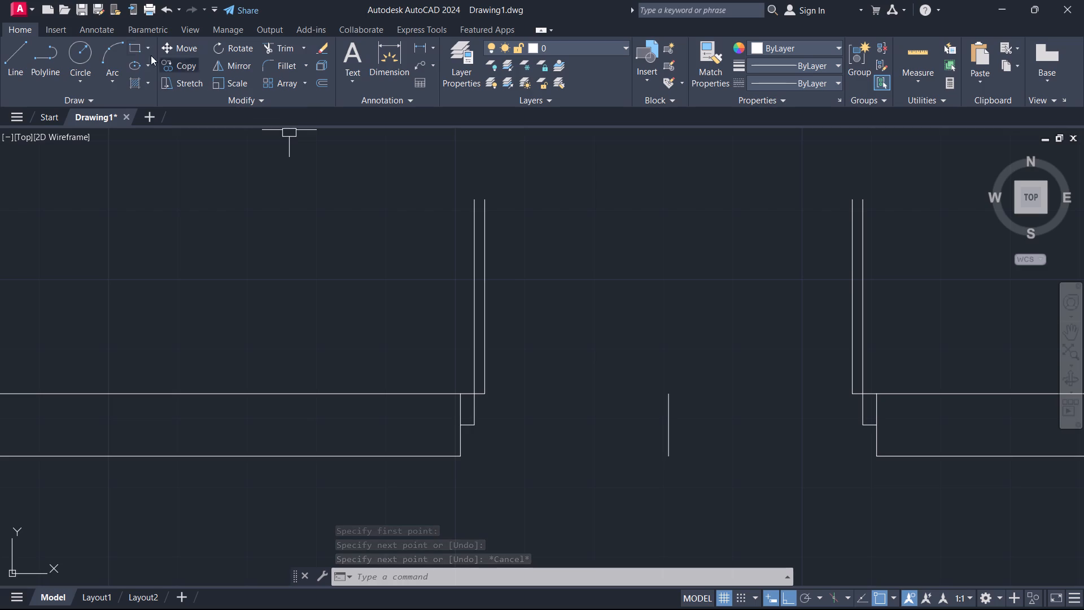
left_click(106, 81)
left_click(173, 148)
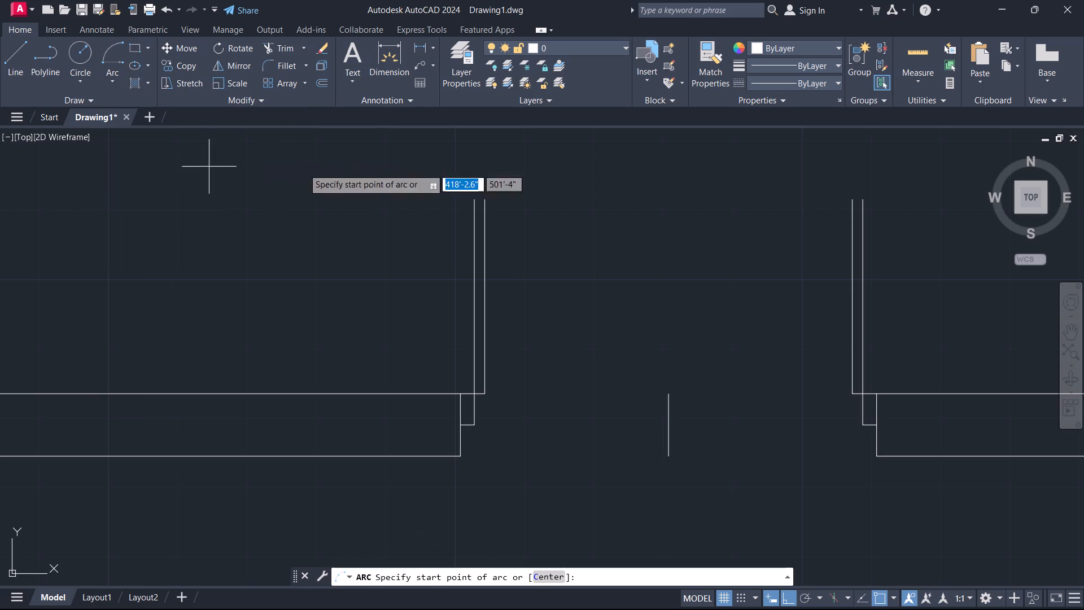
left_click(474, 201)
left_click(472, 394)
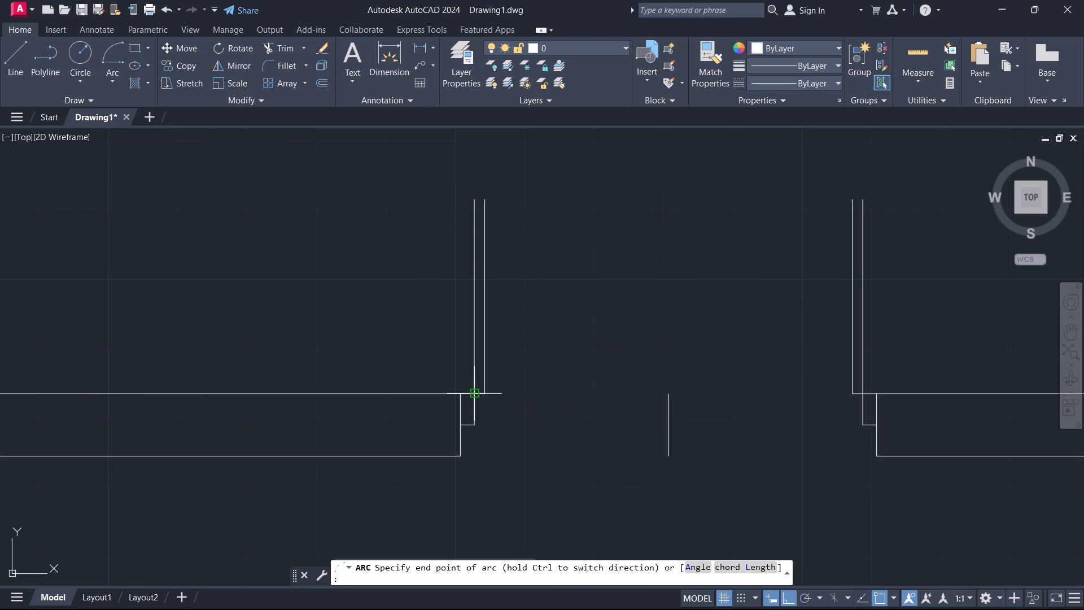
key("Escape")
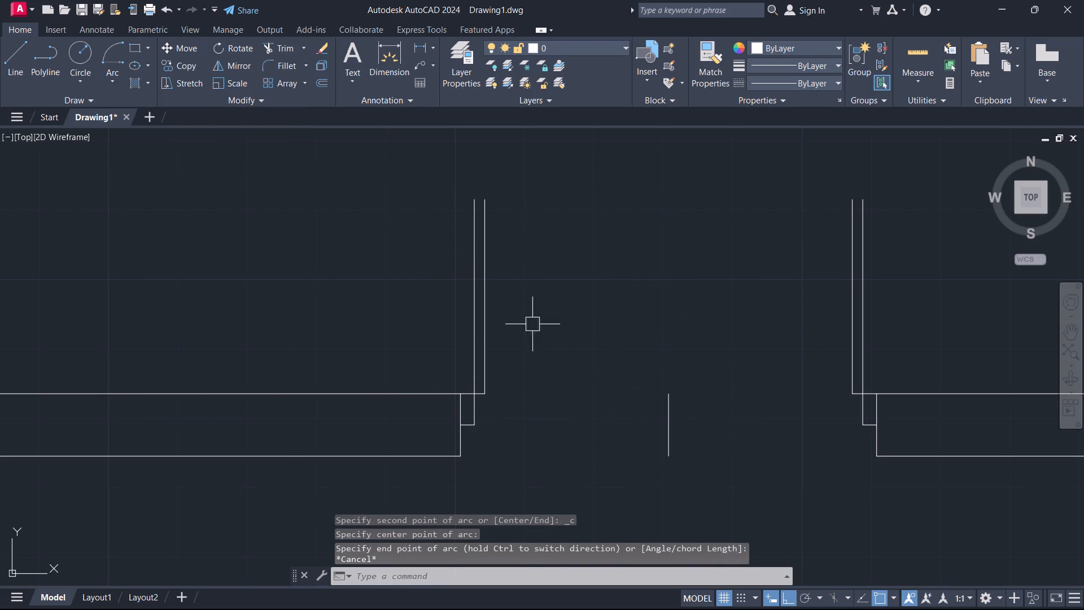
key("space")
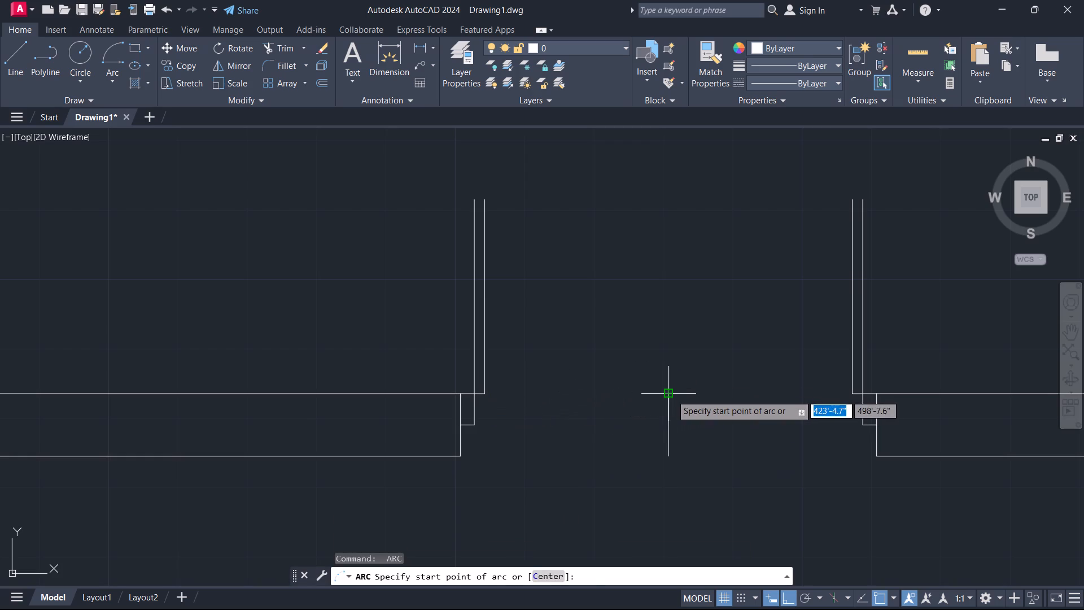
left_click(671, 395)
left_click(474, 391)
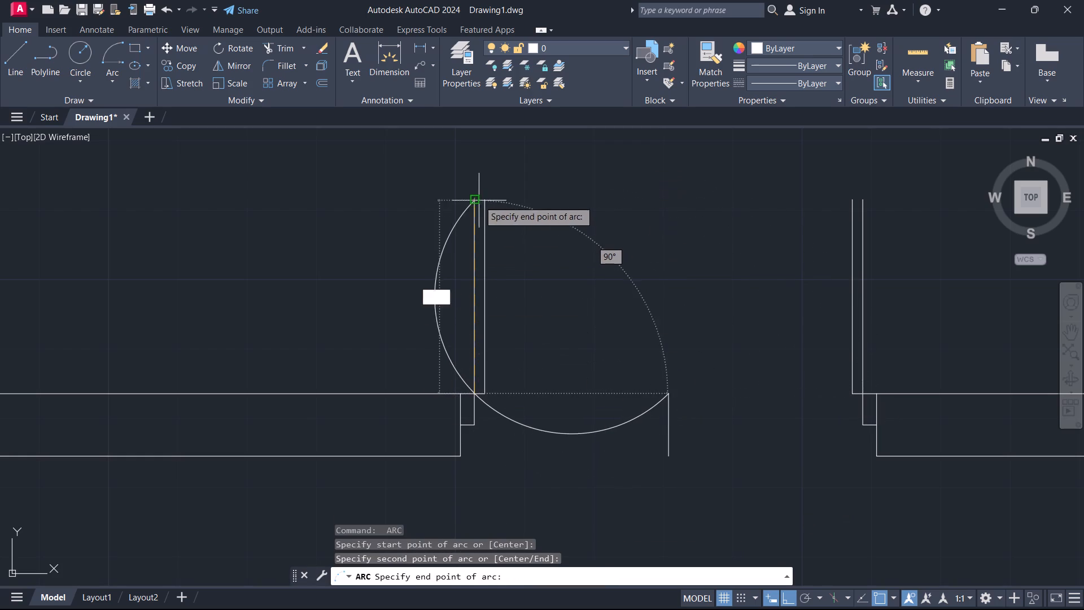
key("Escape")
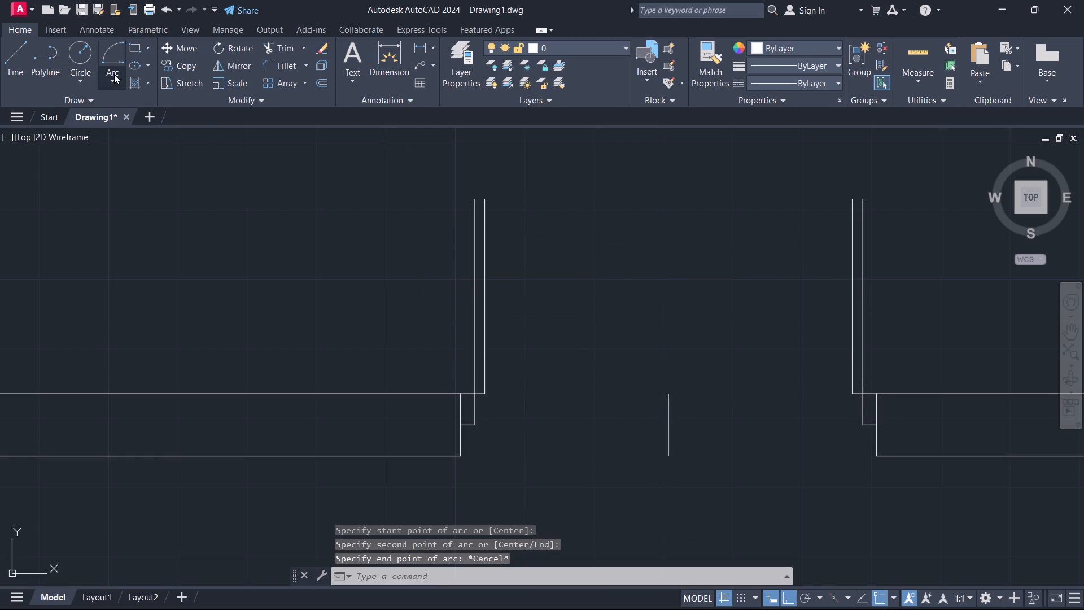
Draw the west leaf's swing arc from the centre line's top, centred on the west jamb's upper inner corner, to the leaf's north end.
left_click(114, 74)
left_click(152, 144)
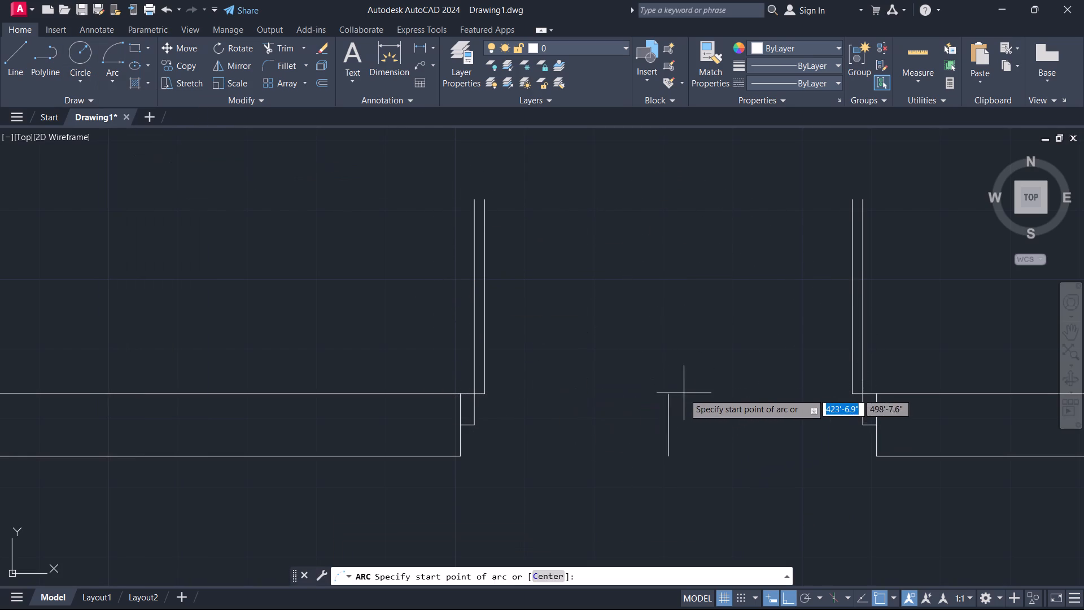
left_click(668, 396)
left_click(471, 394)
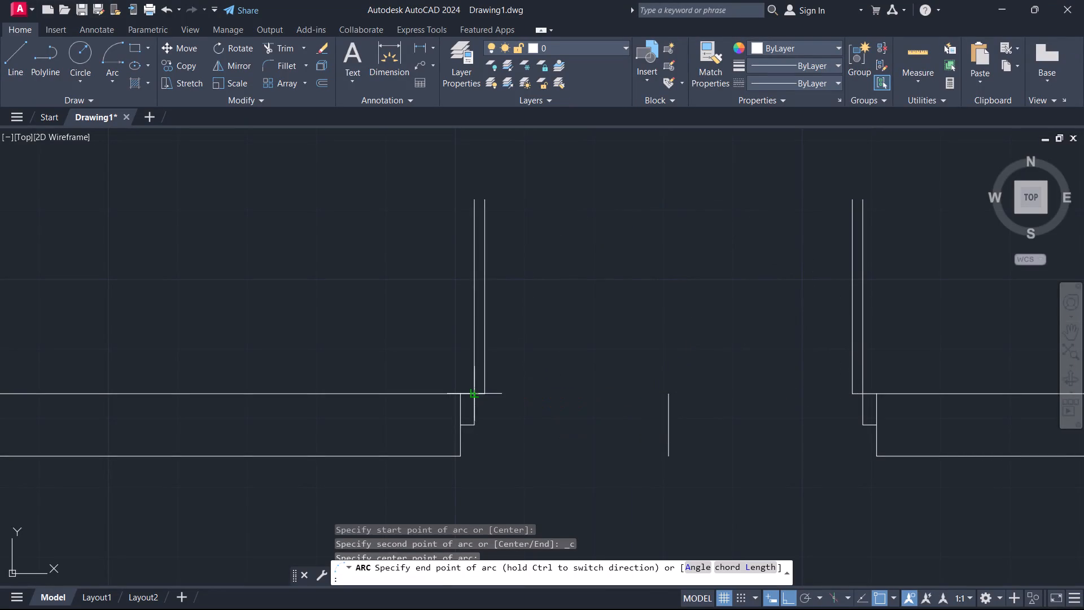
left_click(469, 201)
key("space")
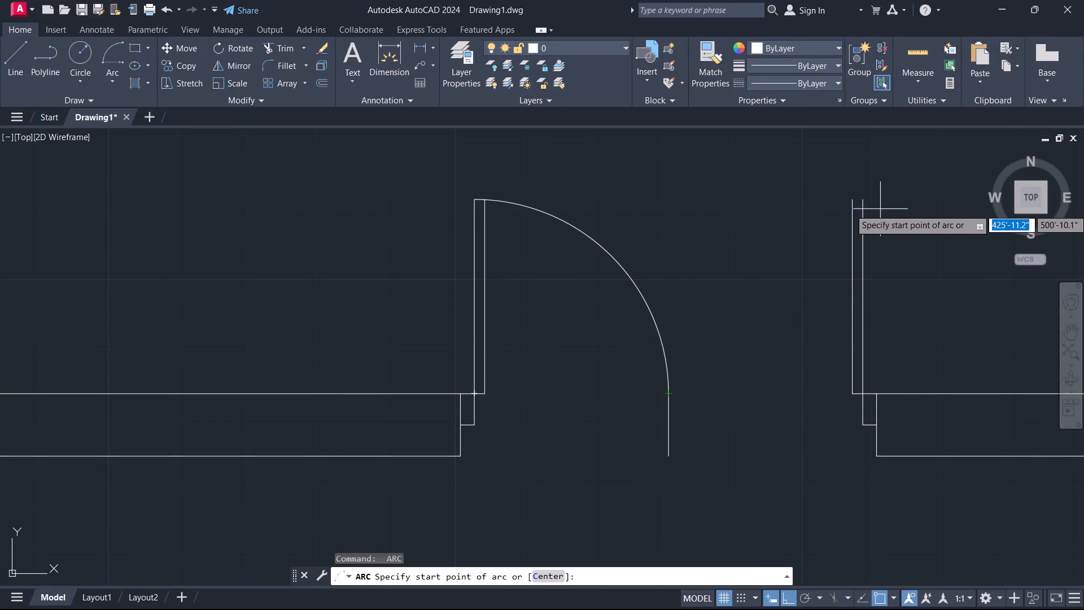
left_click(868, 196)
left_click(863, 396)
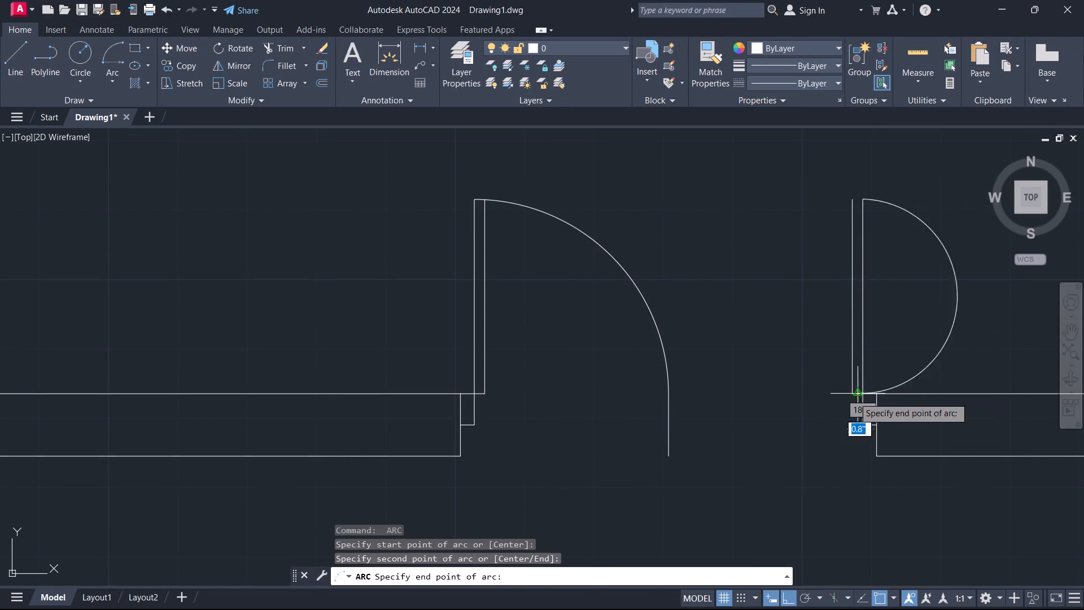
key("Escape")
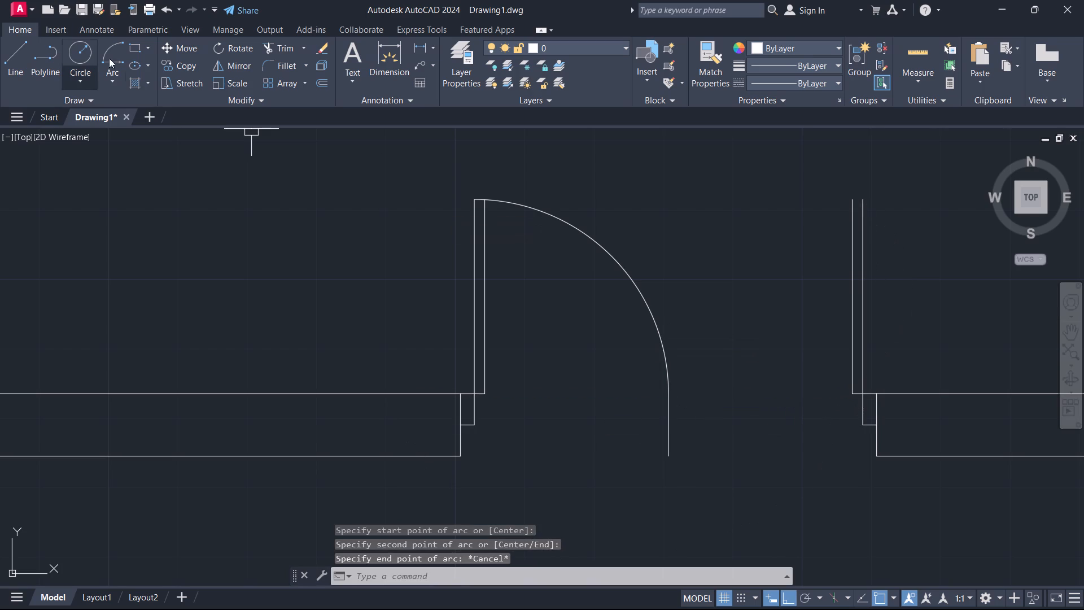
Draw the east leaf's swing arc from its north end, centred on the east jamb's upper inner corner, to the centre line's top.
left_click(107, 49)
left_click(860, 197)
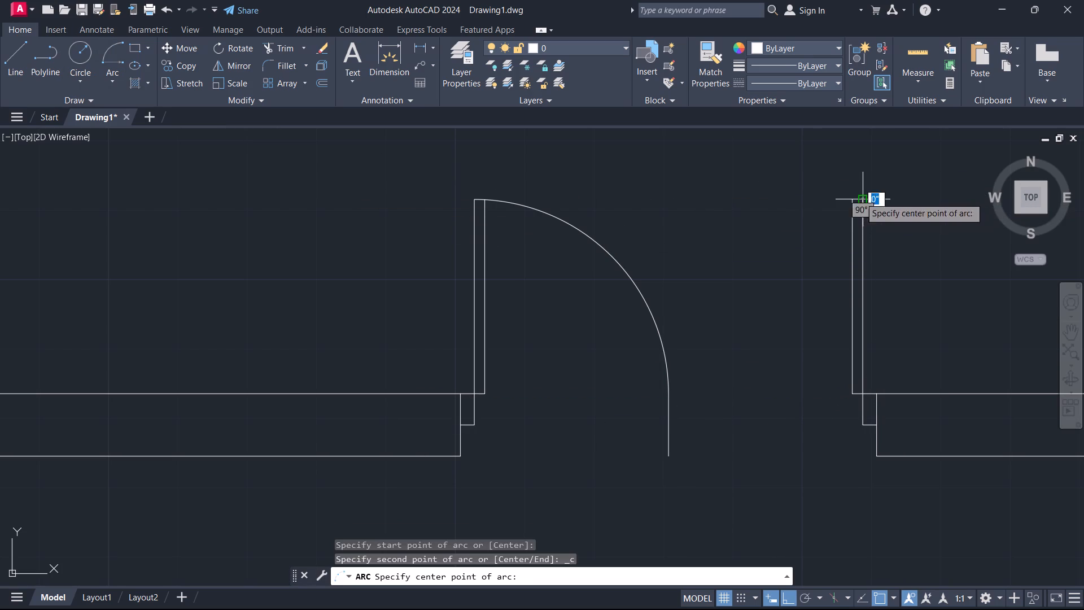
left_click(865, 396)
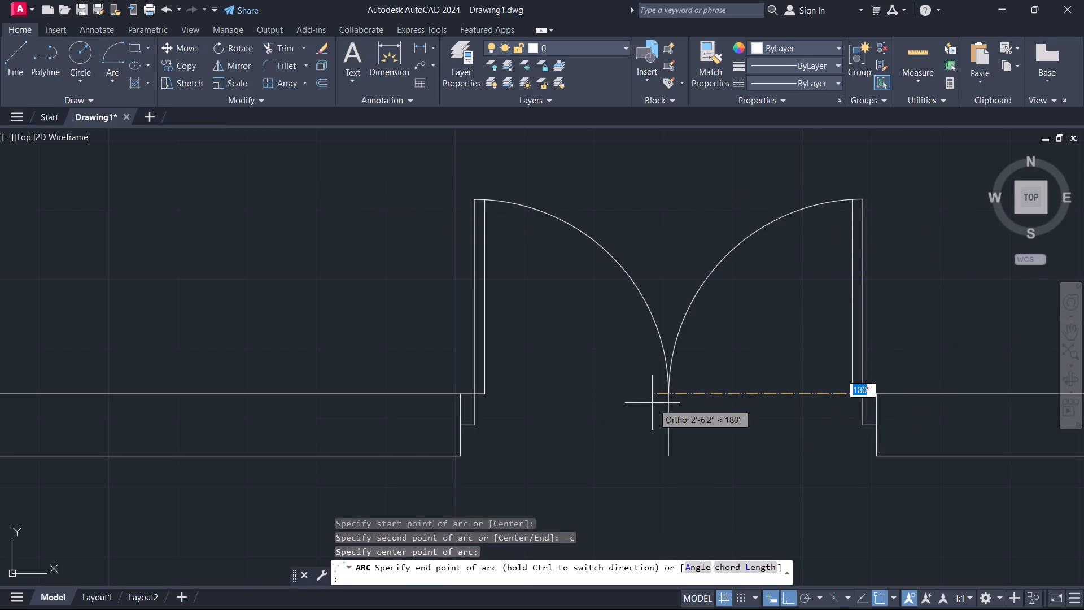
left_click(671, 392)
key("Escape")
Erase the opening's short vertical centre line below the meeting point of the two swing arcs.
left_click_drag(688, 433, 679, 431)
left_click(622, 428)
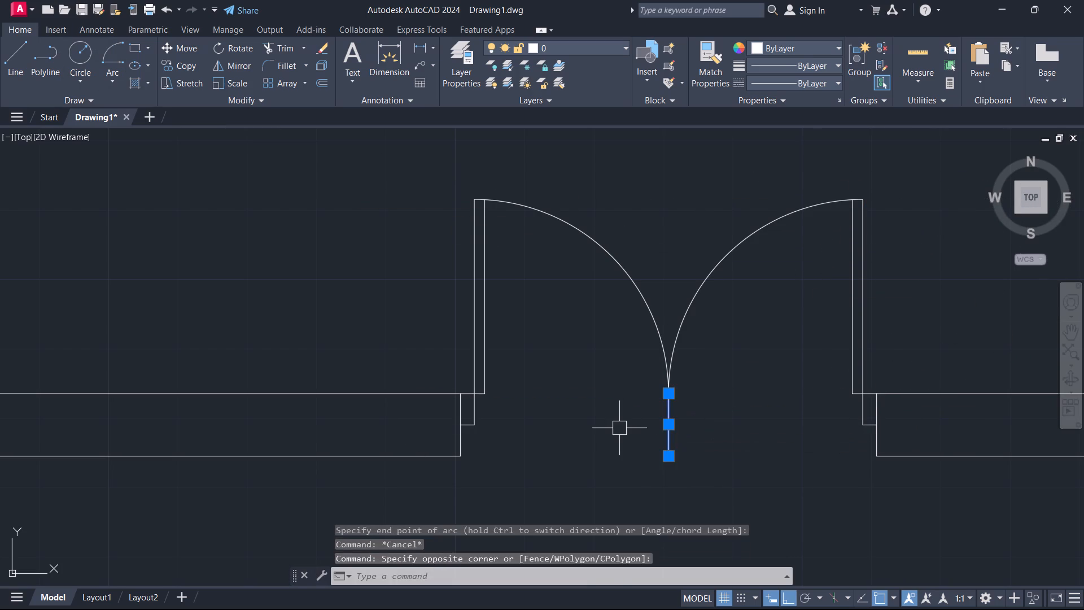
key("Delete")
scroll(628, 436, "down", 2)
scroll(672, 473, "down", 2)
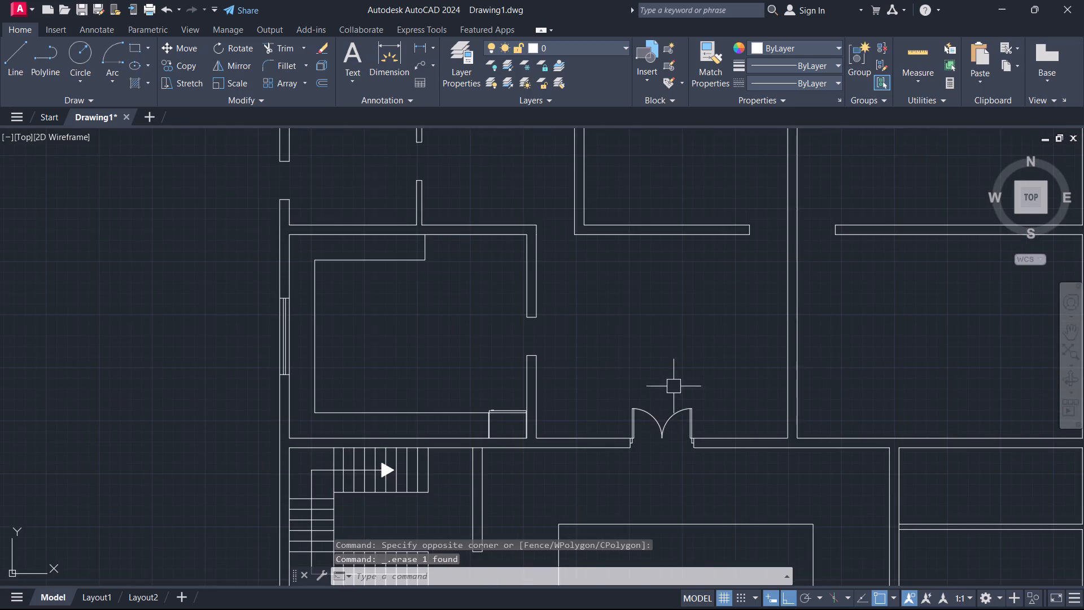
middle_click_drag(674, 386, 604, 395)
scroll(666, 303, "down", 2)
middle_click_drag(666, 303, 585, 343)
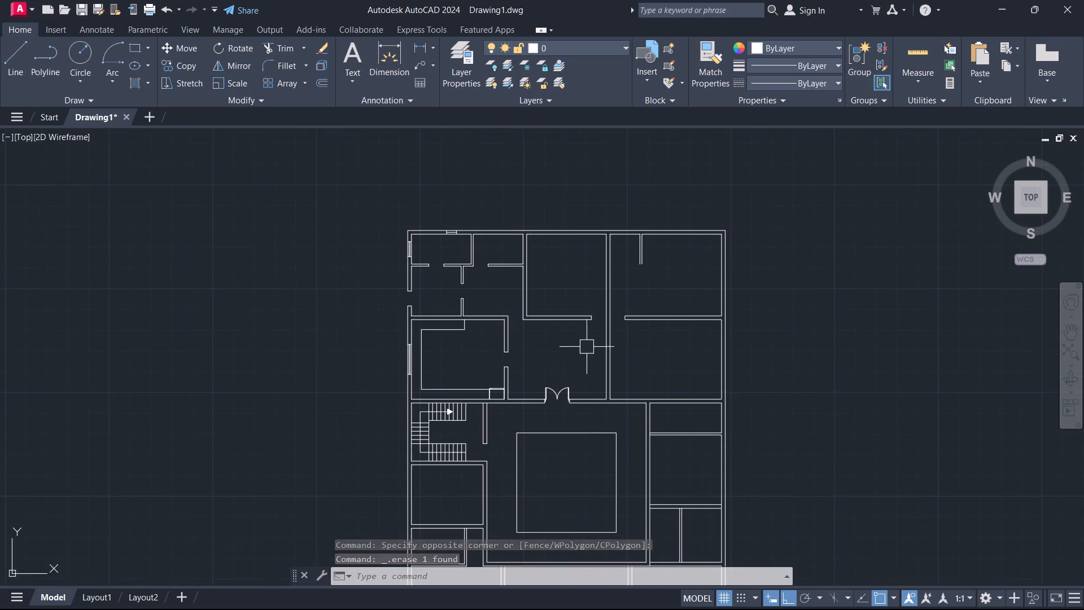
Check the width of the door opening between the dividing wall and the northeast room's south wall end.
scroll(587, 377, "up", 3)
scroll(543, 429, "up", 2)
scroll(562, 400, "down", 3)
middle_click_drag(605, 344, 292, 390)
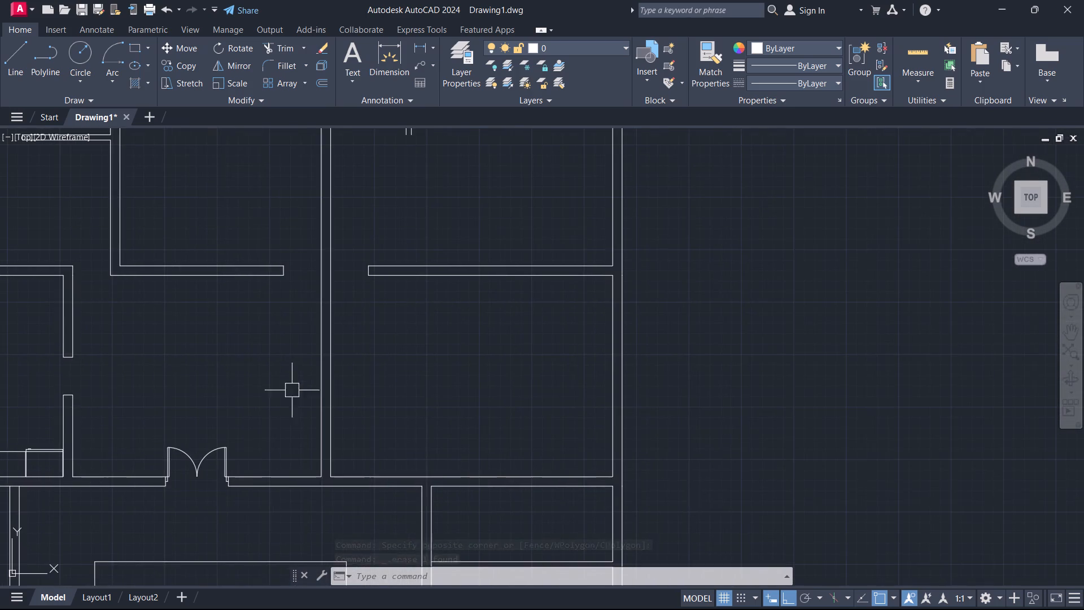
scroll(352, 252, "up", 1)
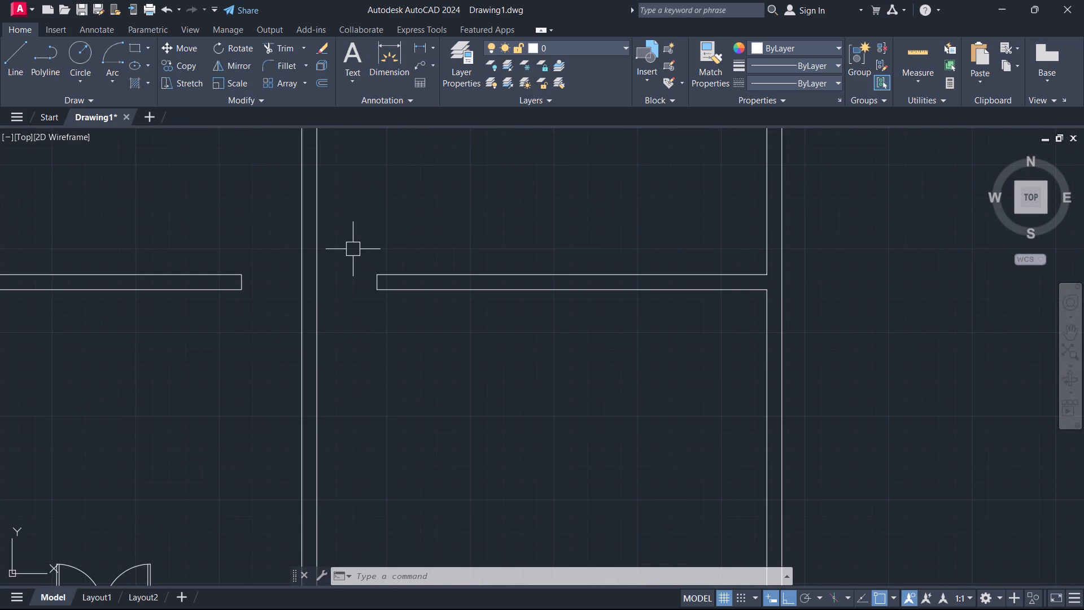
scroll(349, 312, "down", 1)
middle_click_drag(349, 312, 537, 409)
scroll(543, 404, "up", 2)
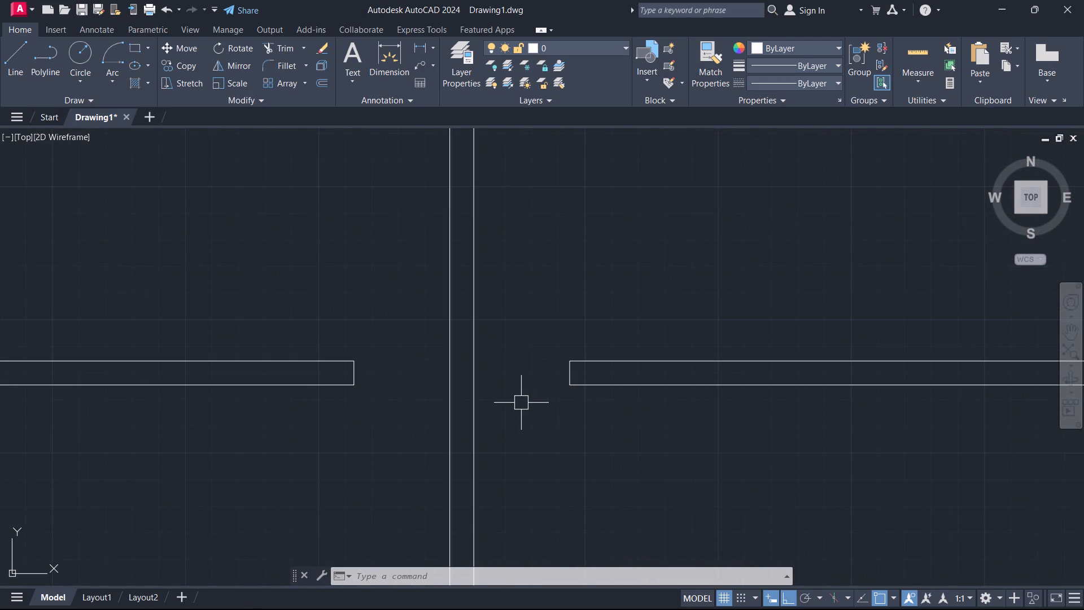
key("d")
key("i")
key("space")
left_click(475, 373)
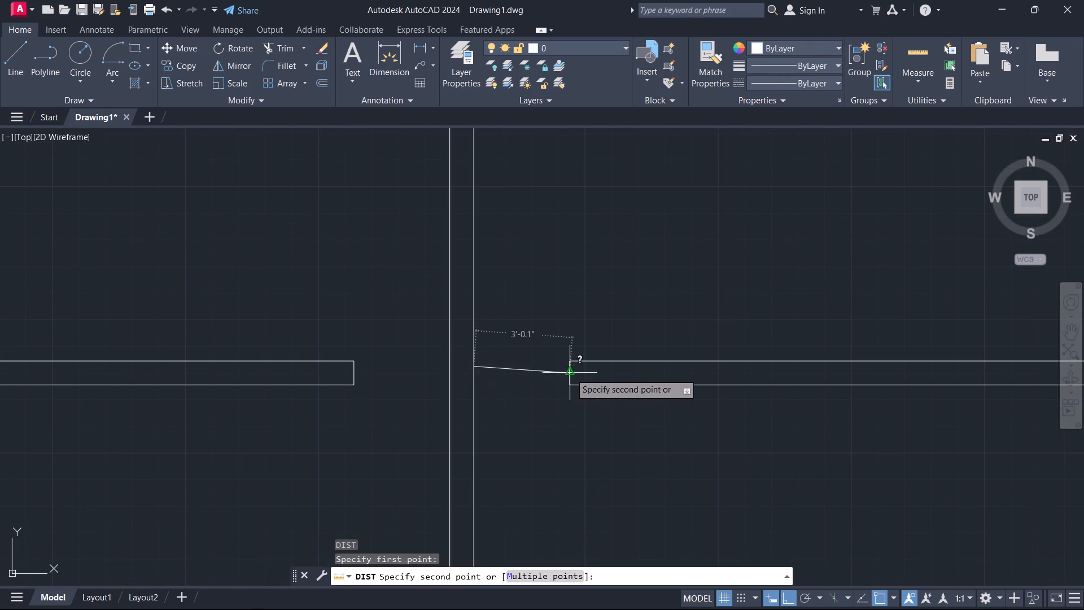
key("Escape")
Draw a 2-inch-wide door jamb from the midpoint of the east wall end to its south corner.
scroll(530, 382, "up", 1)
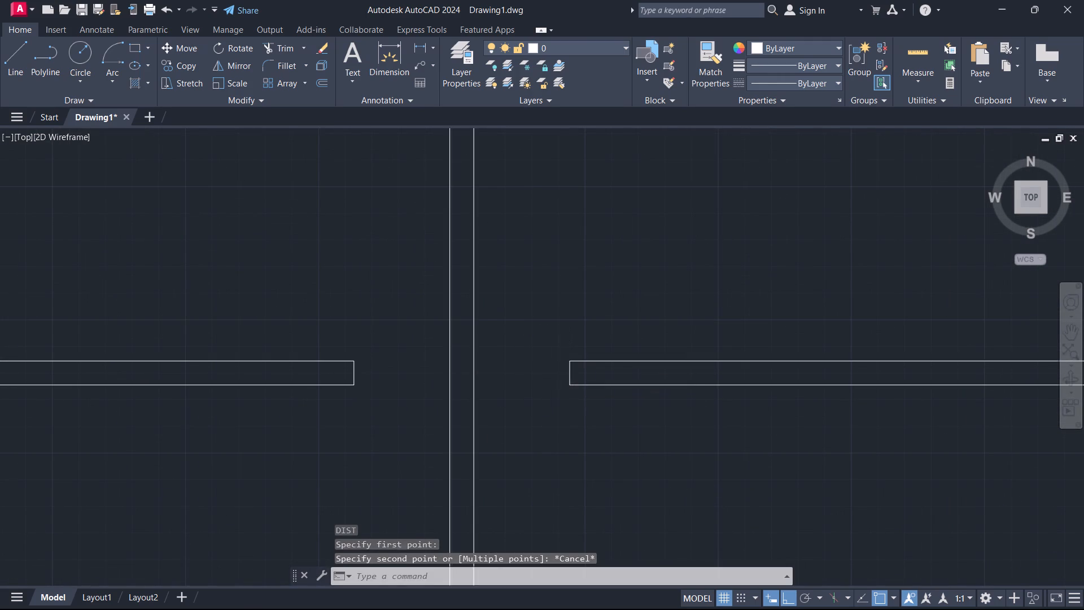
scroll(530, 382, "up", 1)
key("l")
key("space")
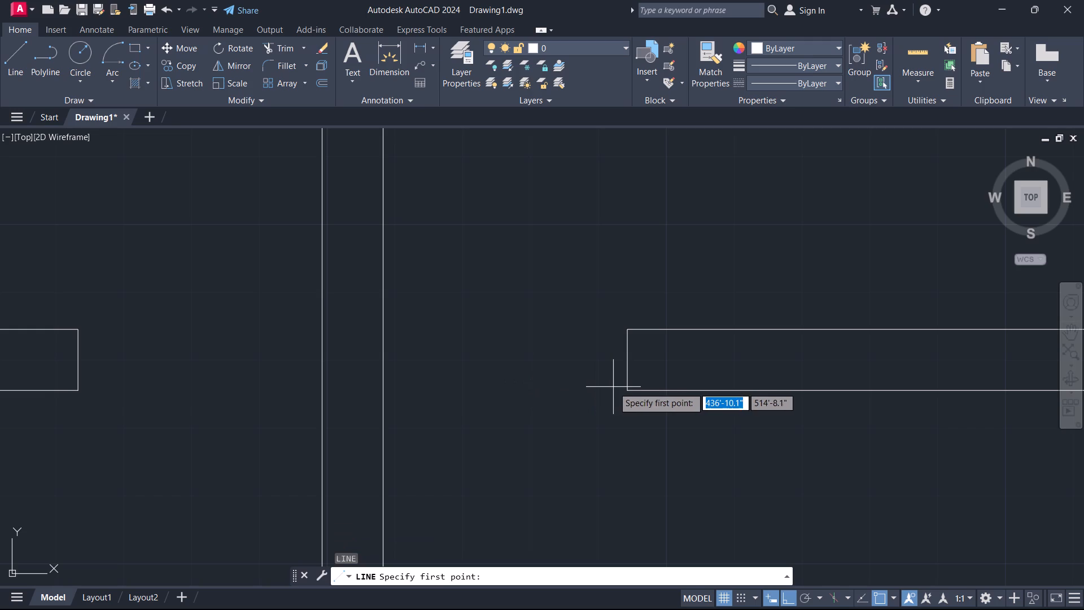
left_click(630, 361)
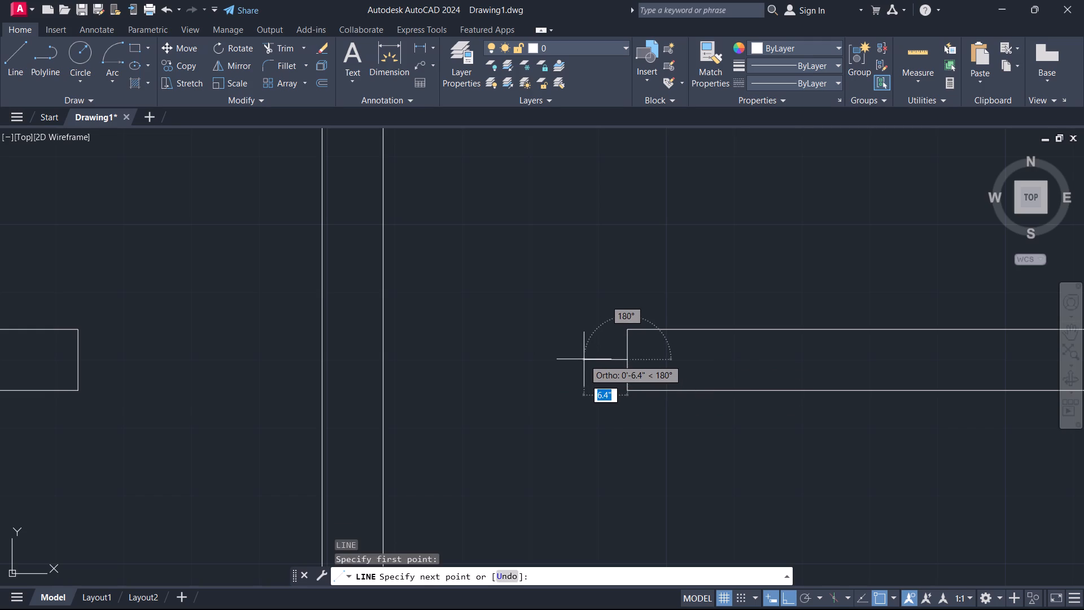
key("2")
key("Return")
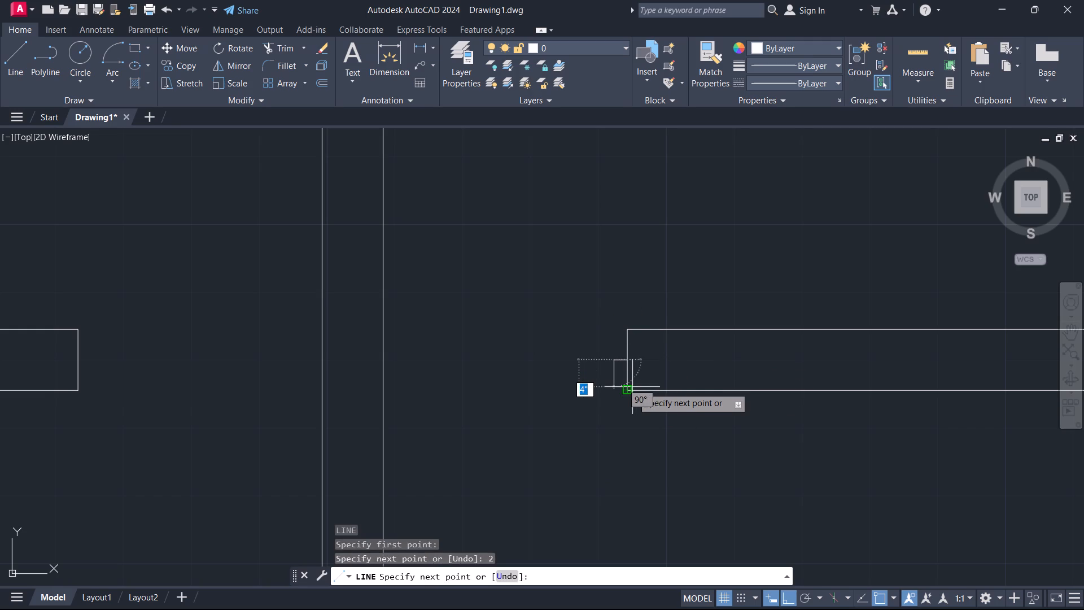
left_click(614, 393)
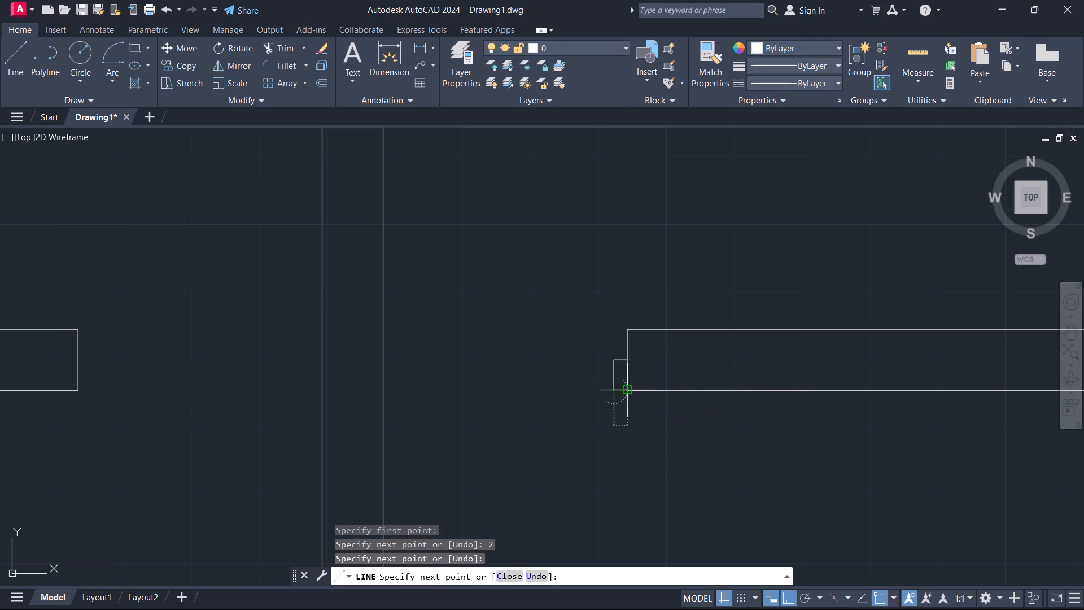
left_click(627, 389)
key("Escape")
Copy the jamb's three lines from the wall end's south corner straight west to the dividing wall's east face.
scroll(609, 383, "up", 2)
left_click_drag(622, 425, 615, 390)
left_click(600, 289)
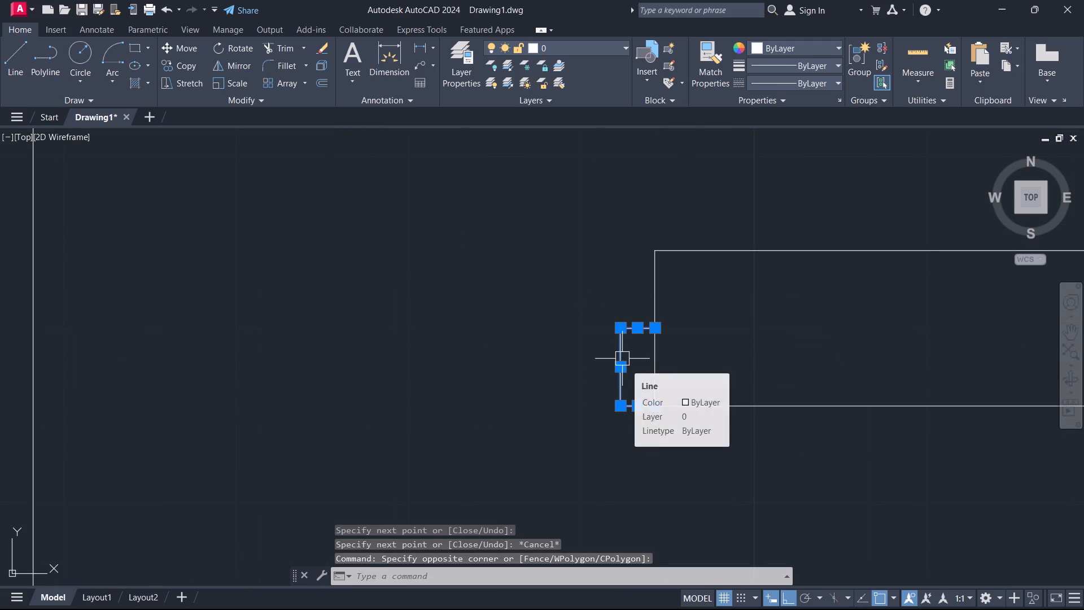
type("CO")
key("space")
left_click(657, 408)
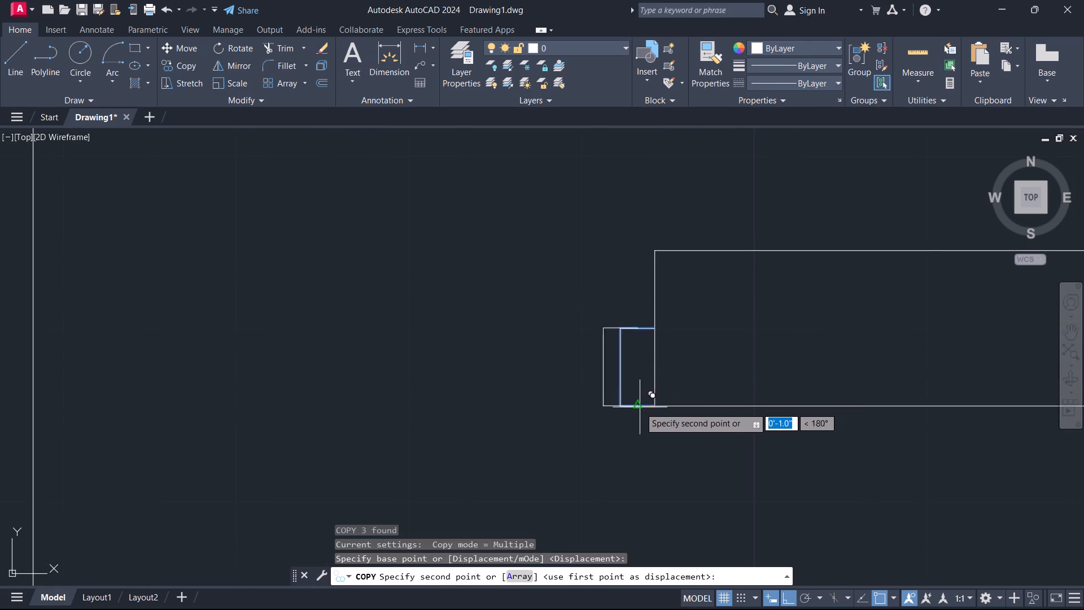
middle_click_drag(241, 369, 654, 295)
left_click(448, 329)
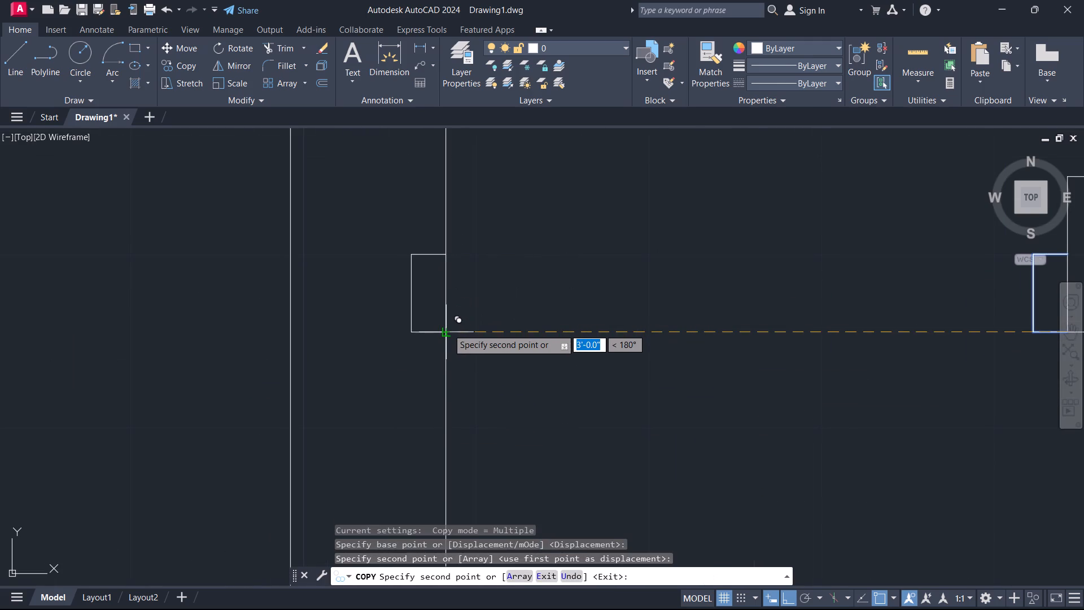
key("Escape")
Mirror the copied jamb about the dividing wall's east face, erasing the source lines.
left_click_drag(435, 356, 428, 346)
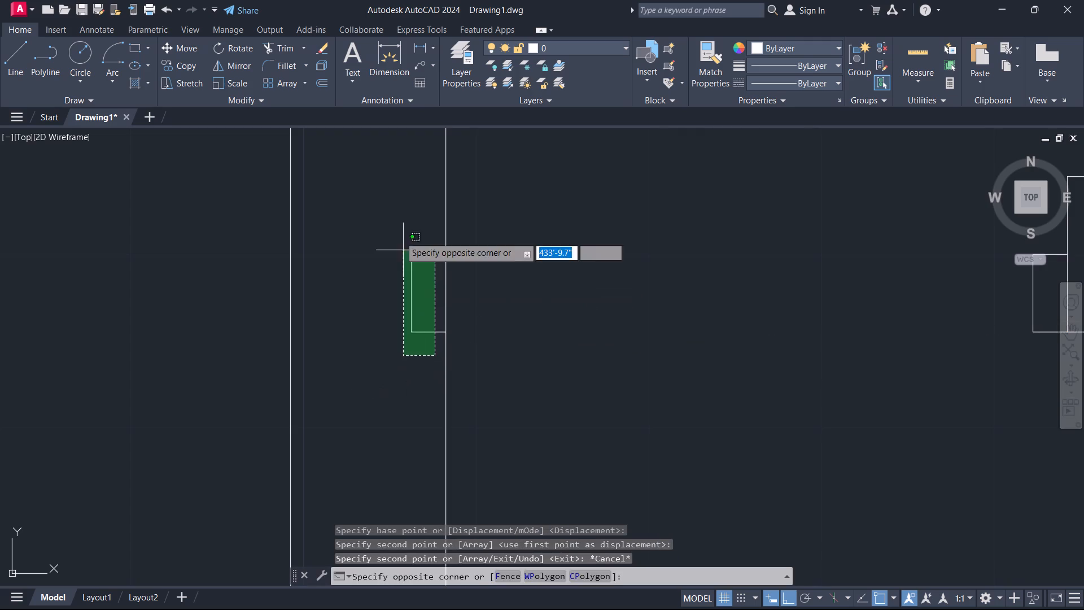
left_click(391, 207)
type("MI")
key("space")
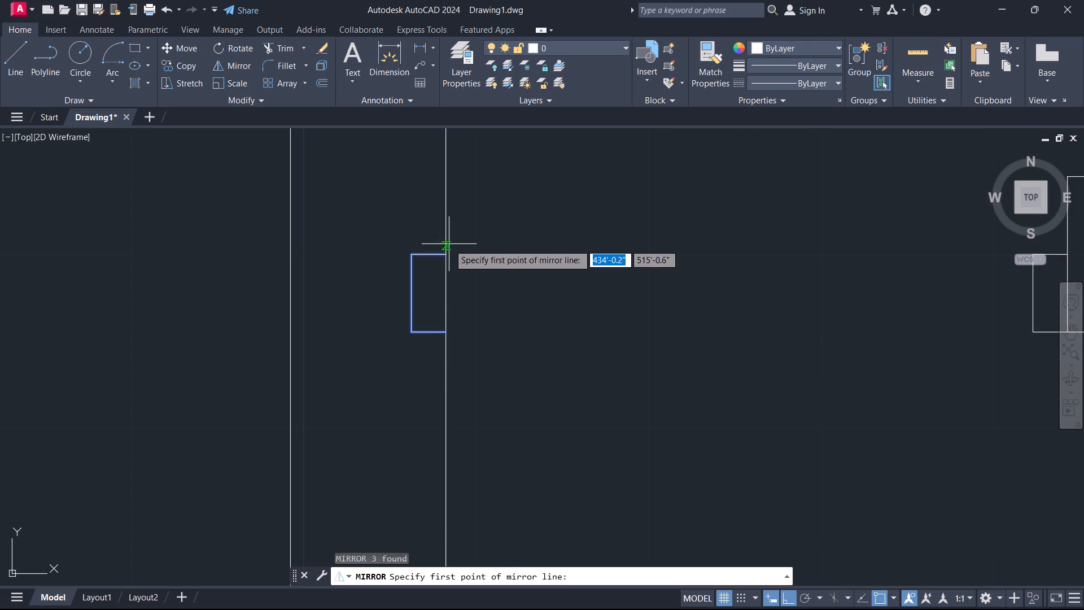
left_click(444, 225)
left_click(457, 403)
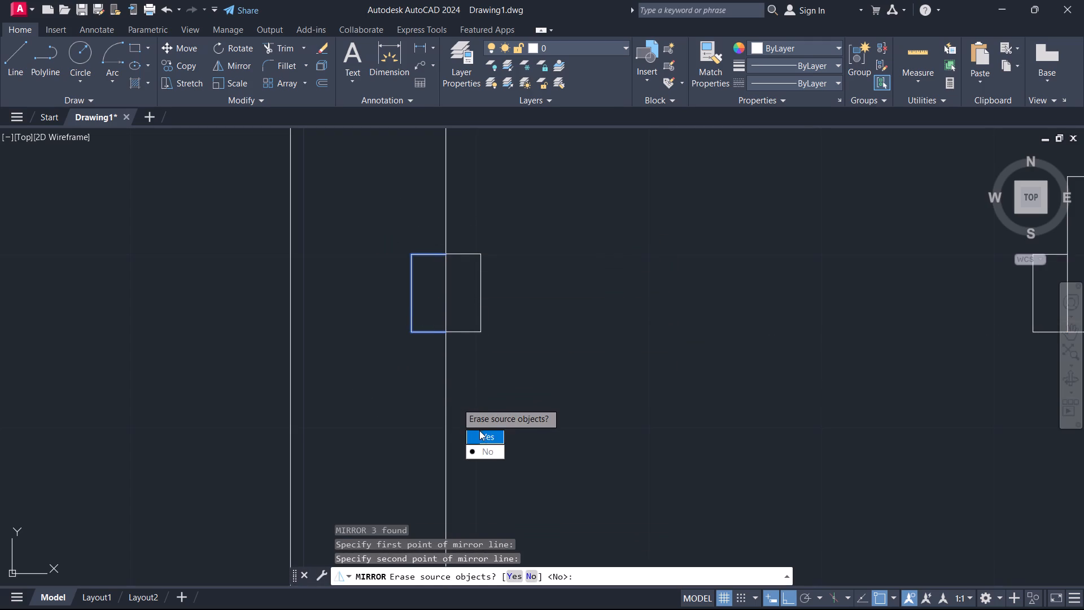
left_click_drag(482, 433, 457, 403)
key("Escape")
Copy both jambs into the west opening, from the east wall end to the dividing wall's west face.
scroll(512, 272, "down", 2)
scroll(495, 280, "up", 1)
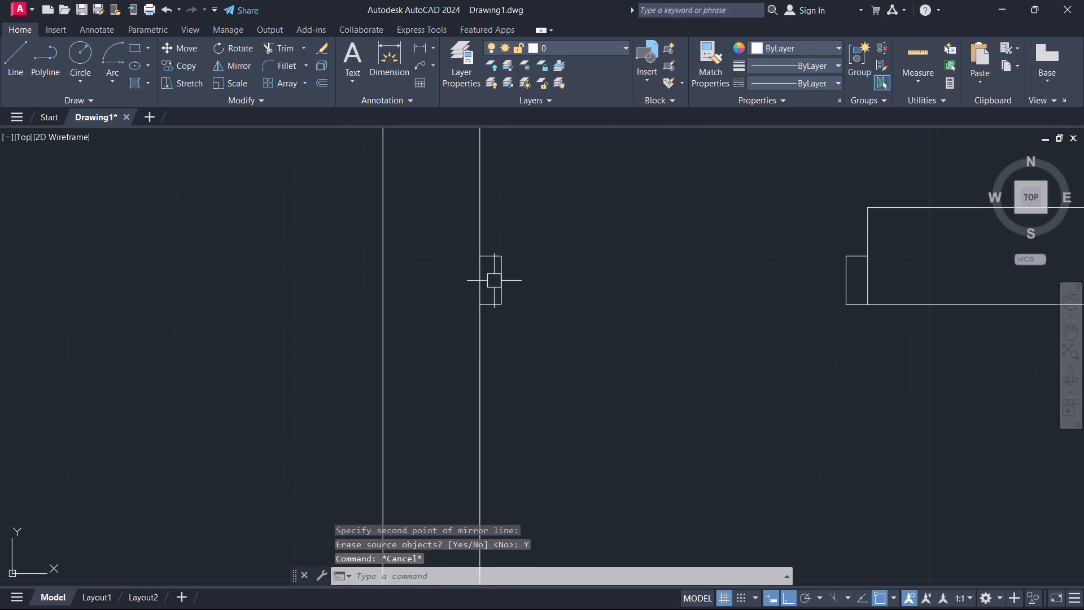
scroll(494, 281, "up", 1)
left_click(443, 215)
middle_click_drag(604, 323, 274, 260)
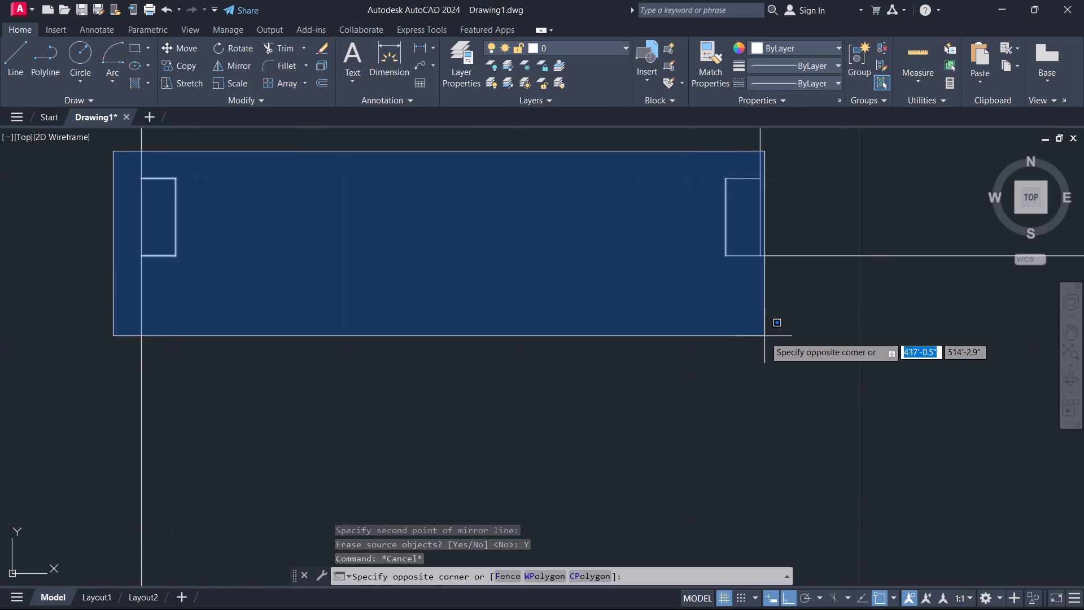
left_click(802, 333)
key("c")
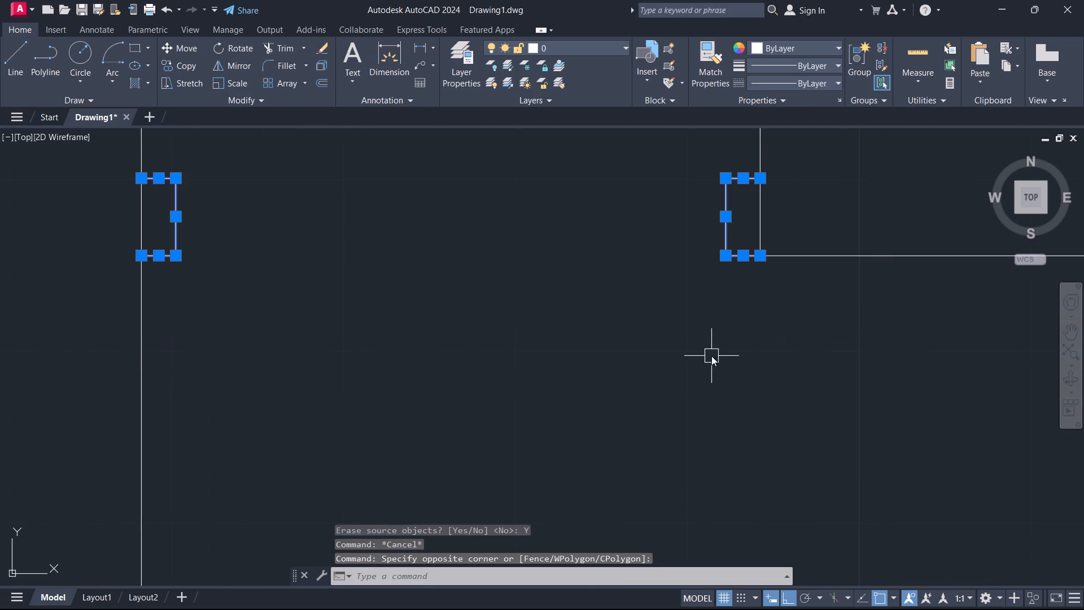
type("O")
key("space")
left_click(767, 176)
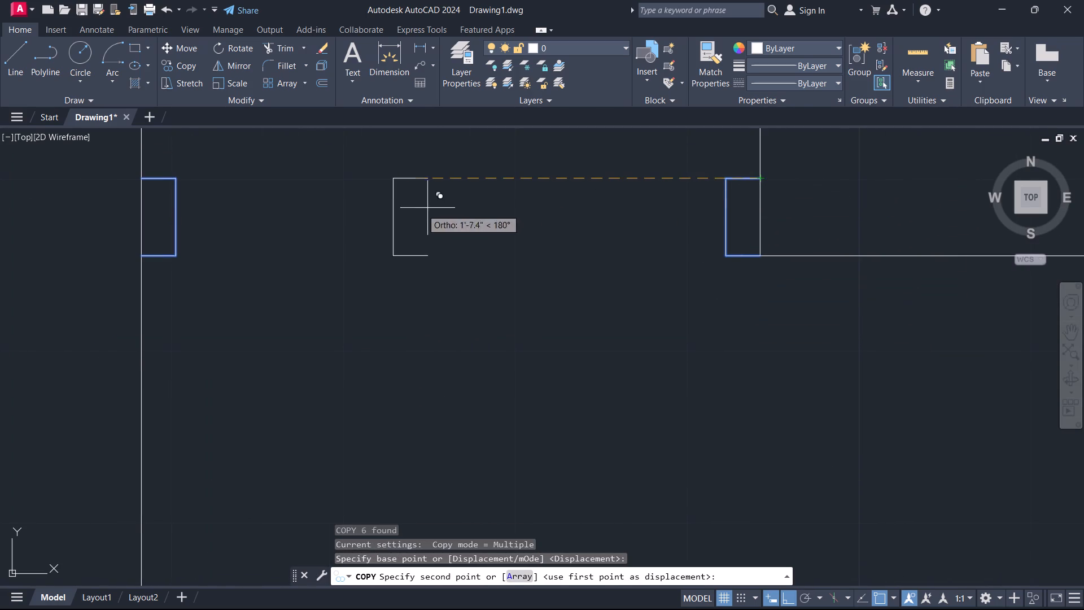
middle_click_drag(348, 215, 883, 279)
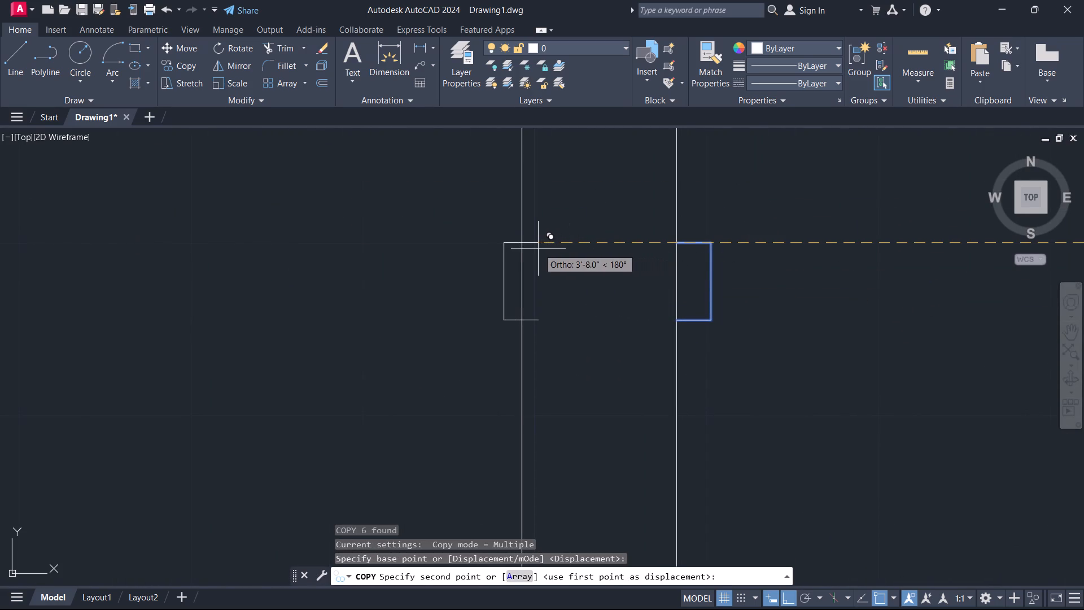
left_click(526, 242)
key("Escape")
Draw a horizontal line across the west opening between the upper inner corners of its two jambs.
scroll(572, 313, "down", 3)
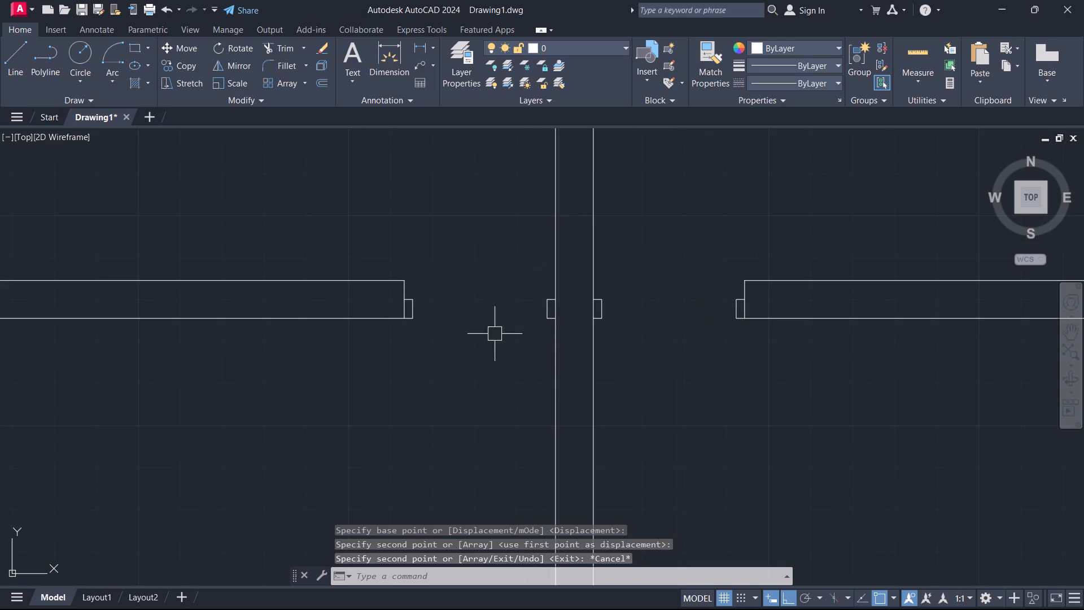
middle_click_drag(450, 324, 561, 350)
scroll(528, 355, "up", 1)
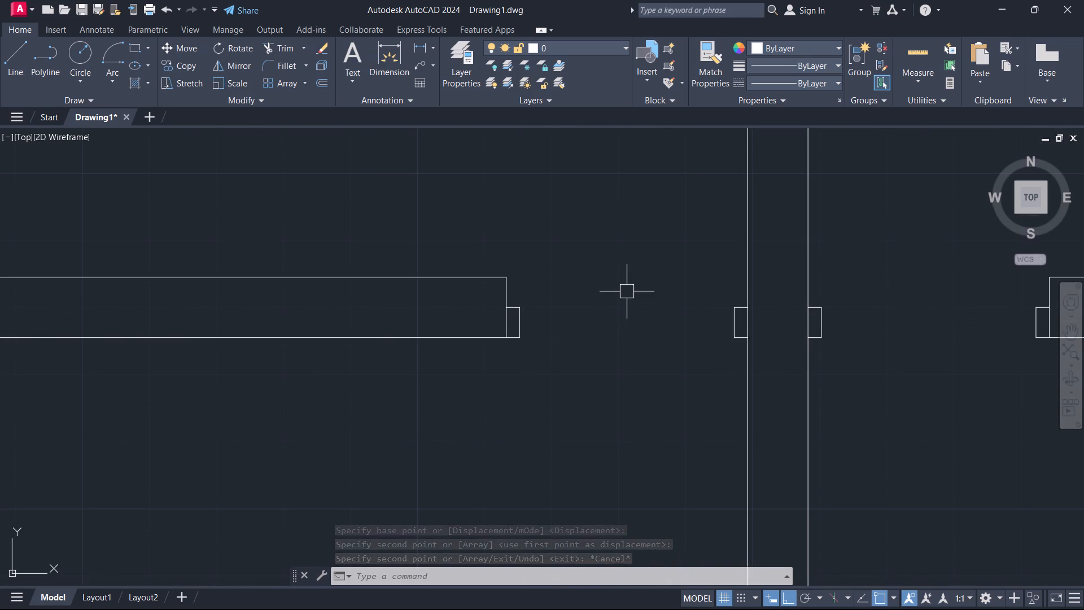
scroll(760, 343, "up", 2)
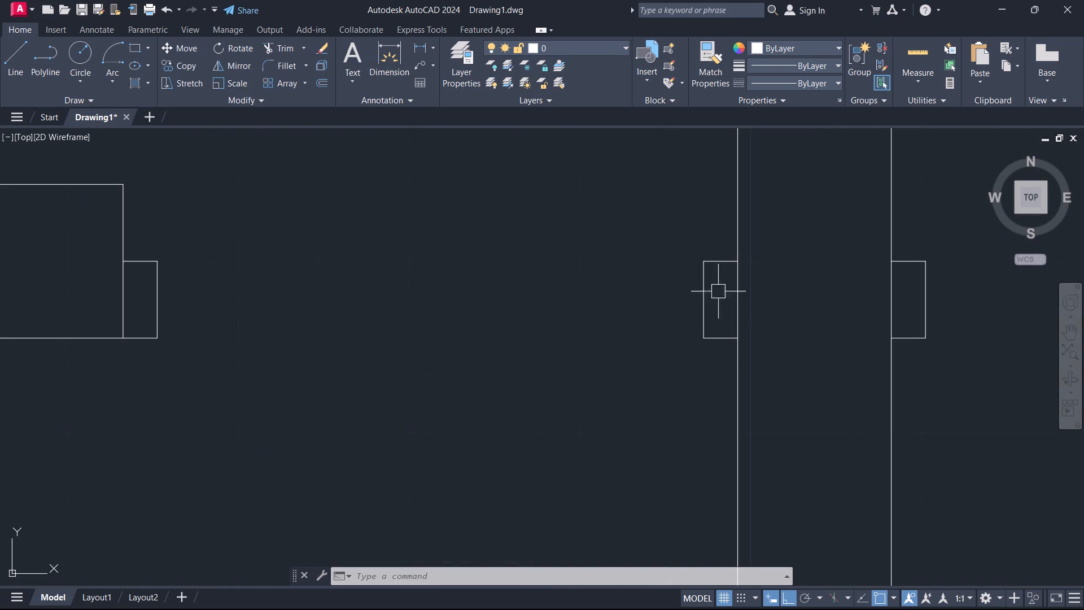
key("l")
key("space")
left_click(705, 263)
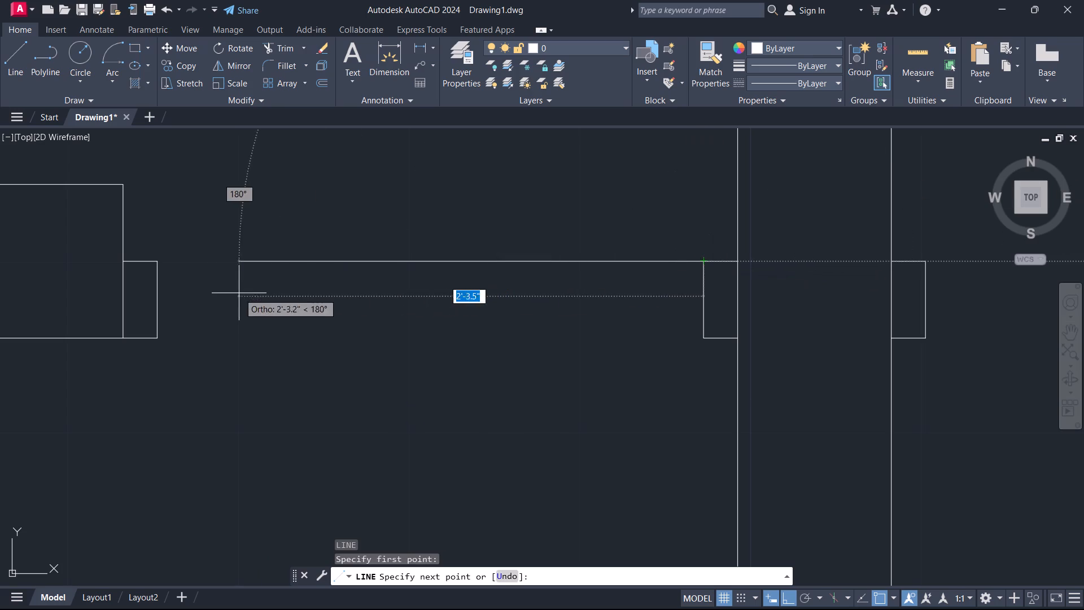
left_click(154, 264)
key("Escape")
Draw a horizontal line across the east opening between the upper inner corners of its two jambs.
scroll(287, 254, "down", 1)
middle_click_drag(287, 254, 262, 272)
key("space")
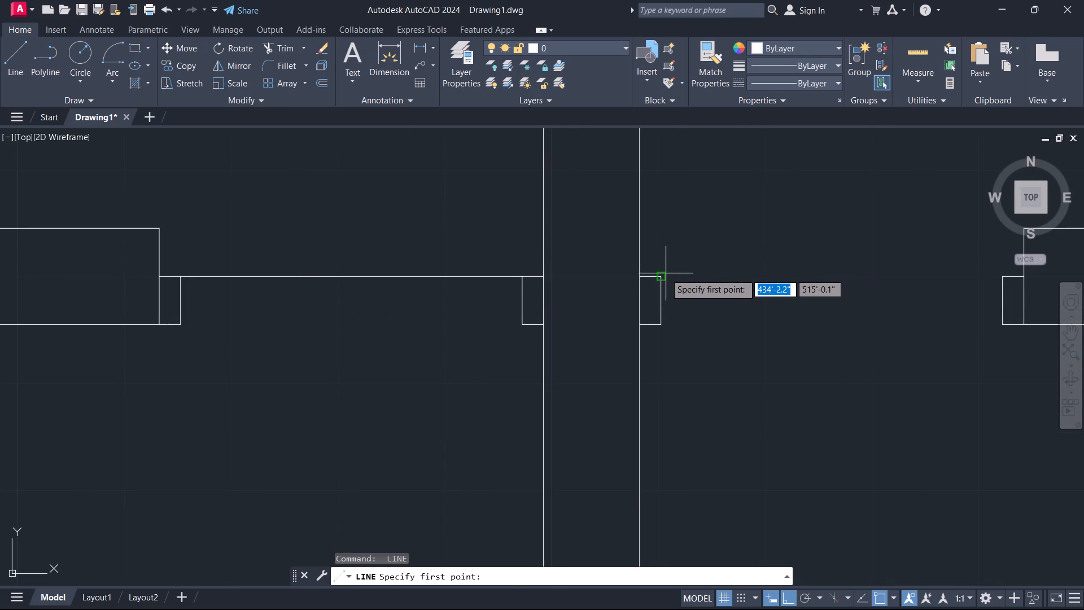
left_click(665, 273)
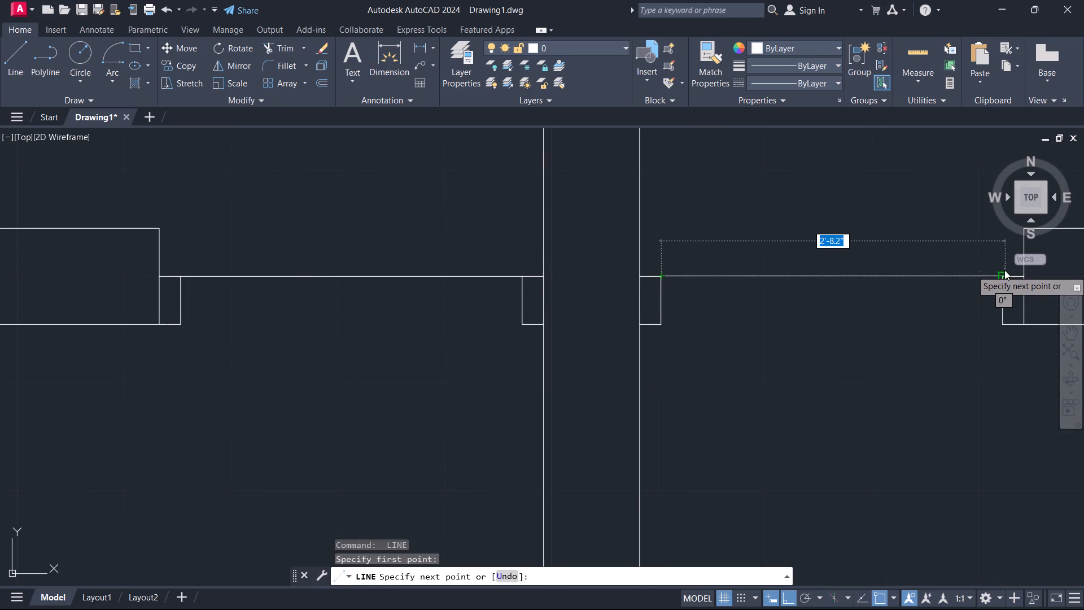
left_click(1004, 270)
left_click(1002, 281)
key("Escape")
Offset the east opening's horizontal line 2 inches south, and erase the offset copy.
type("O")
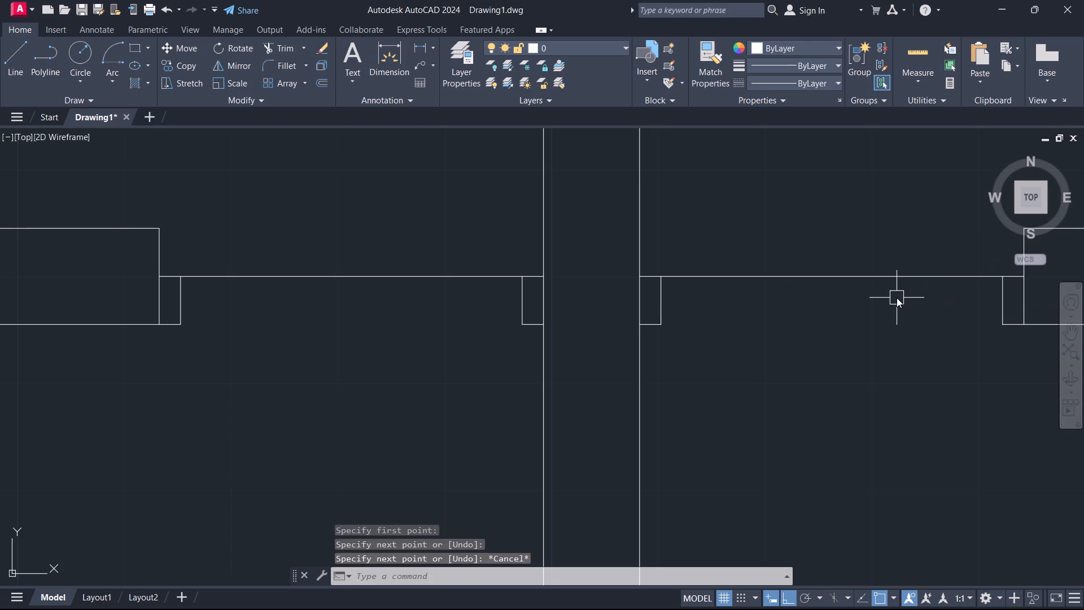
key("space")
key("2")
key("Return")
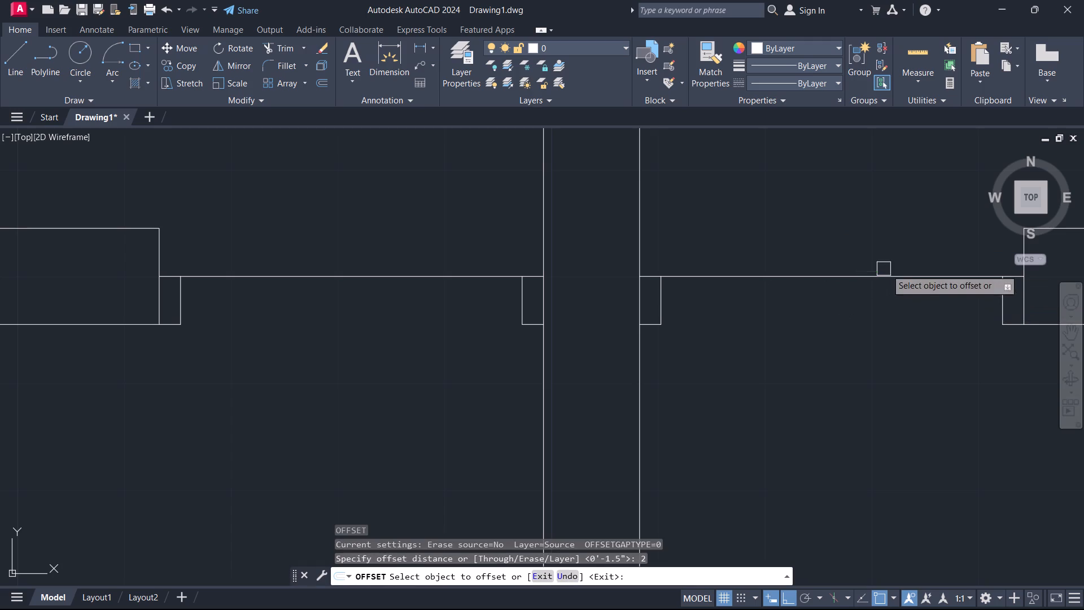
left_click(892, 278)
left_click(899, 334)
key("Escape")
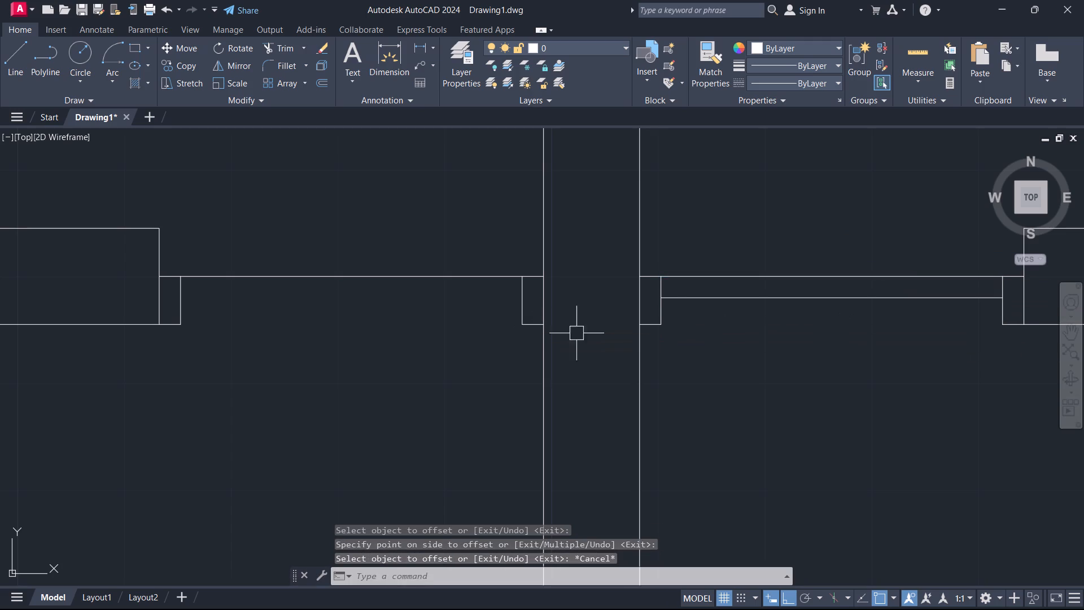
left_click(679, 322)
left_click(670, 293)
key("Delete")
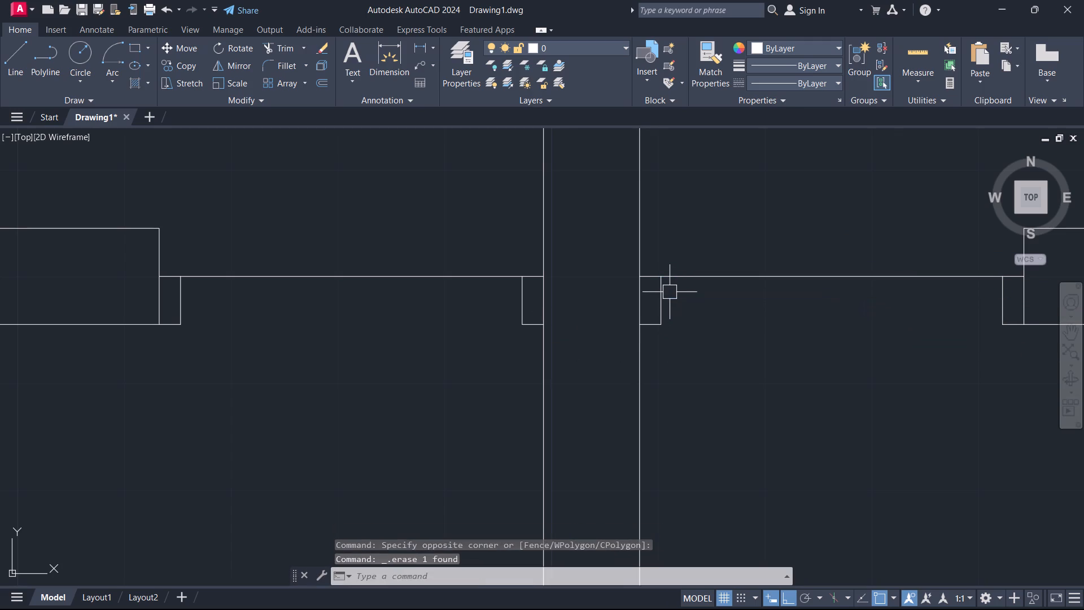
Offset the horizontal lines of the east and west openings 1.5 inches south.
type("O")
key("space")
type("1.5")
key("Return")
left_click(687, 276)
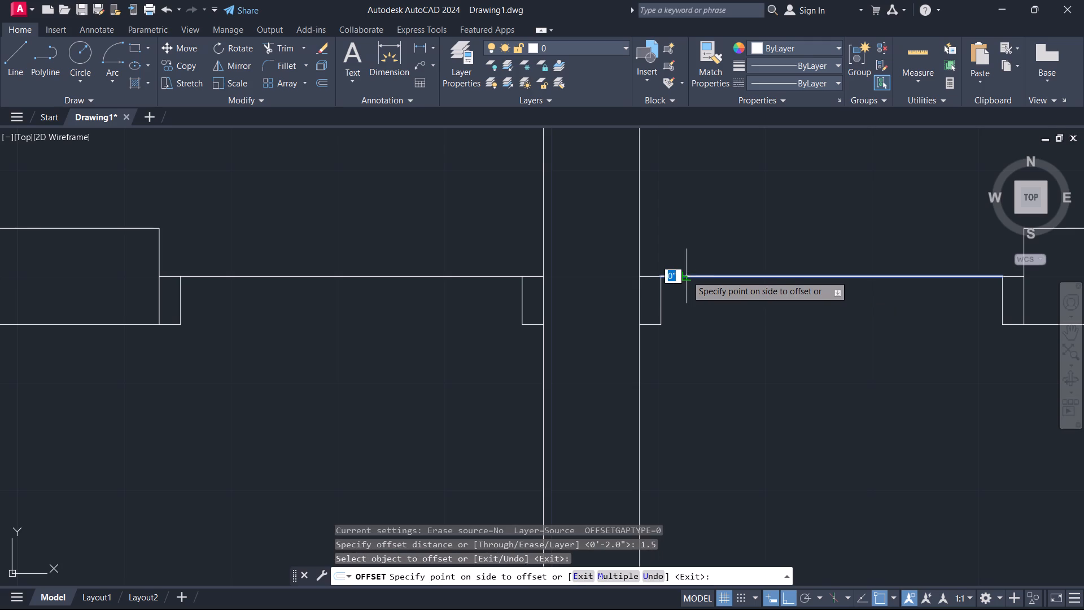
left_click(694, 306)
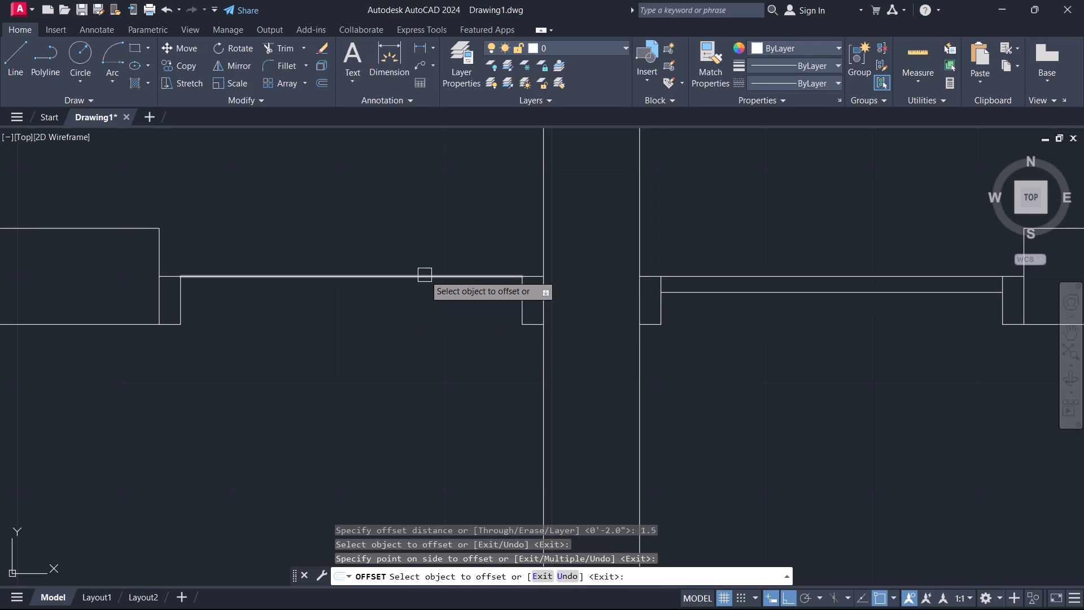
left_click(425, 275)
left_click(424, 280)
key("Escape")
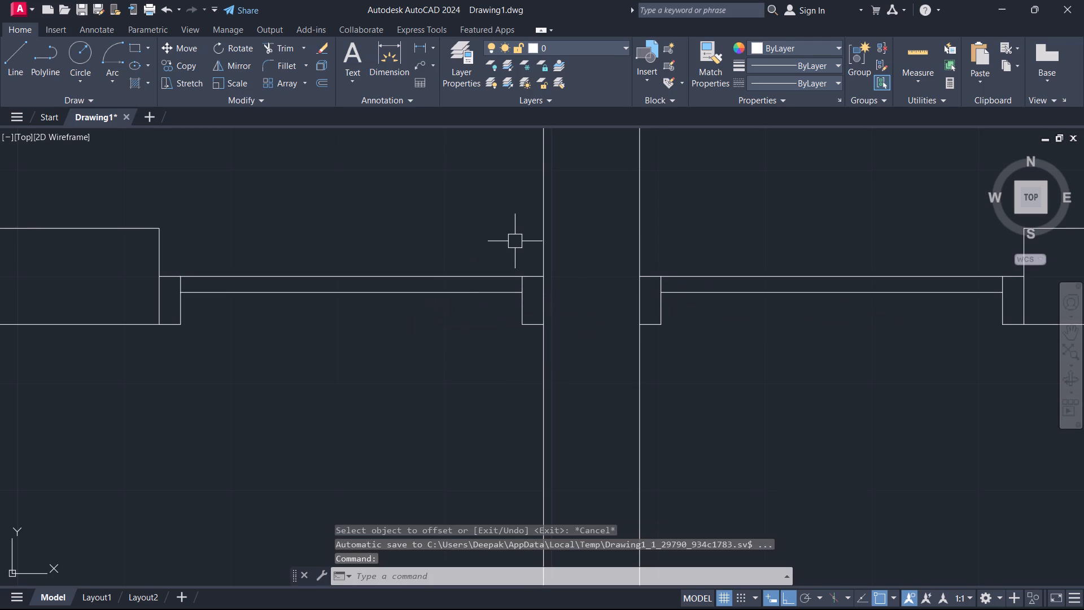
Rotate the west opening's two door lines 270° about the east jamb's upper inner corner so they point north.
left_click(469, 307)
left_click(427, 262)
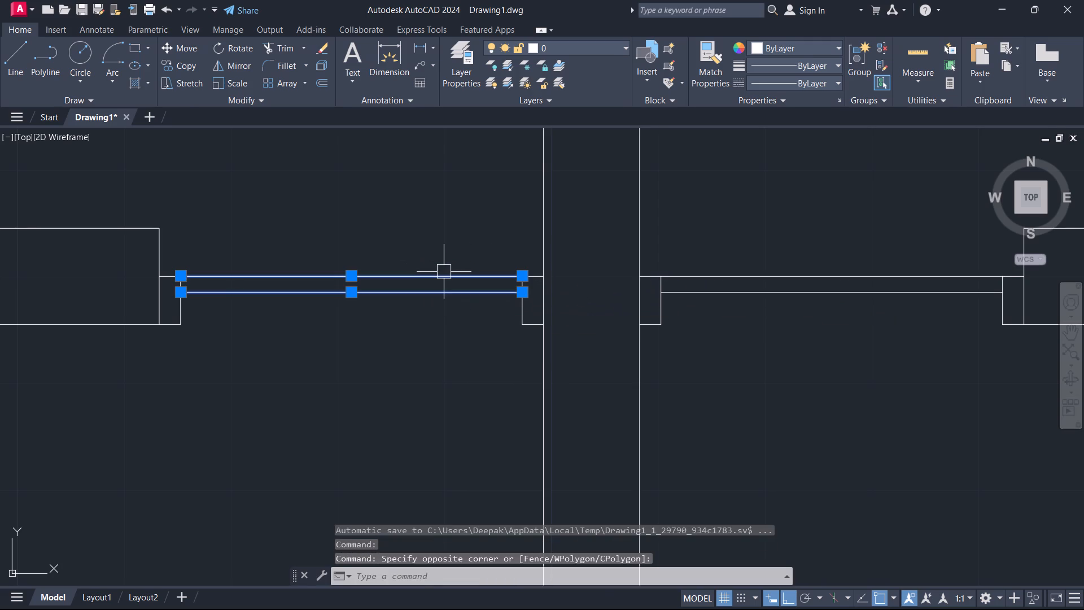
type("RO")
key("space")
left_click(521, 273)
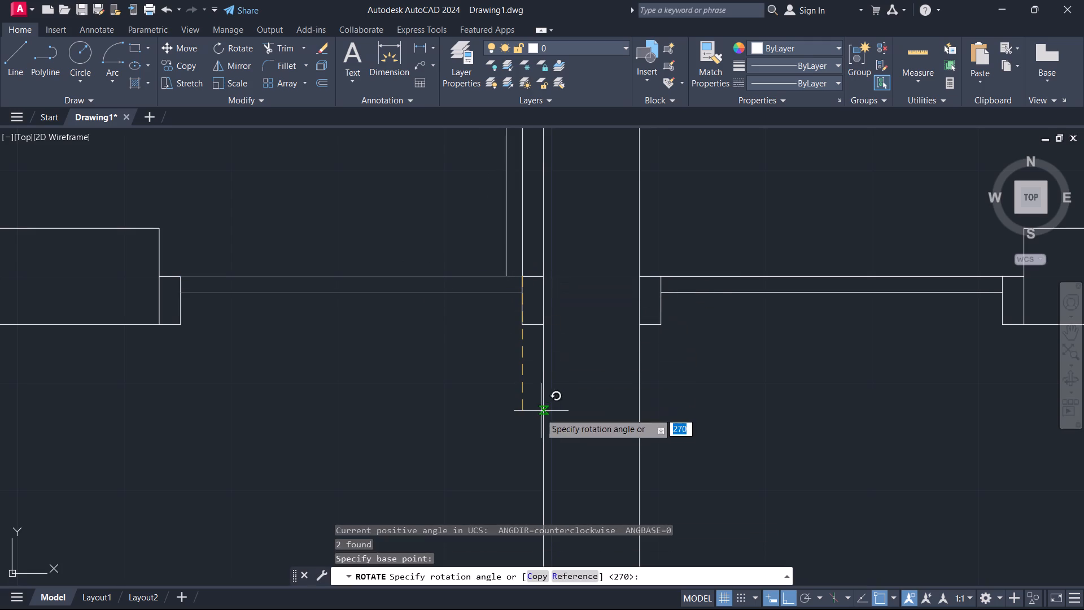
left_click(445, 445)
key("Escape")
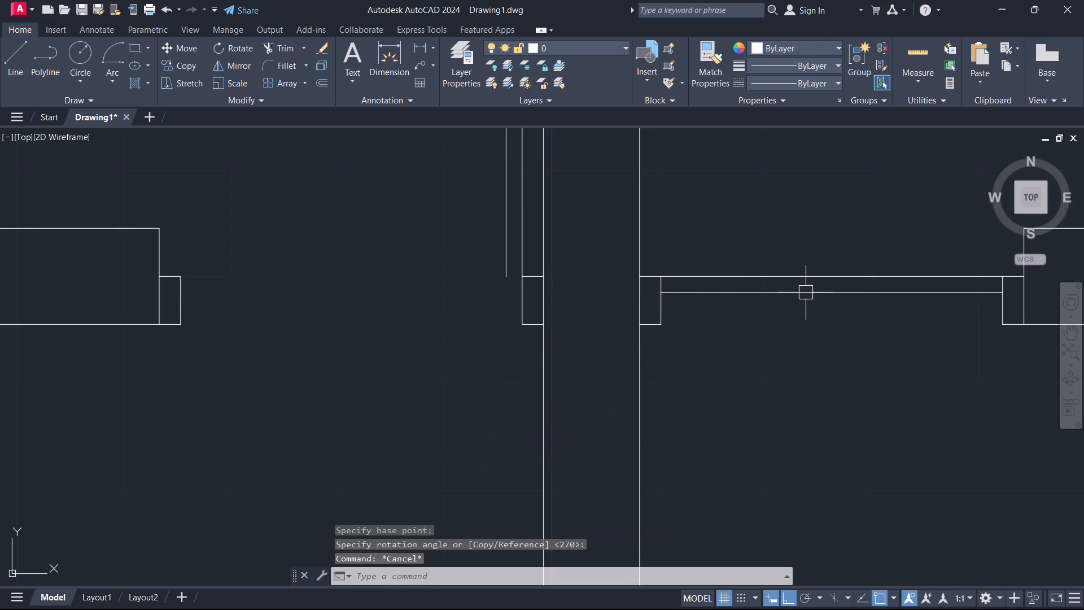
Rotate the east opening's two door lines 90° about the west jamb's upper inner corner so they point north.
left_click_drag(751, 318, 749, 312)
left_click(707, 221)
key("space")
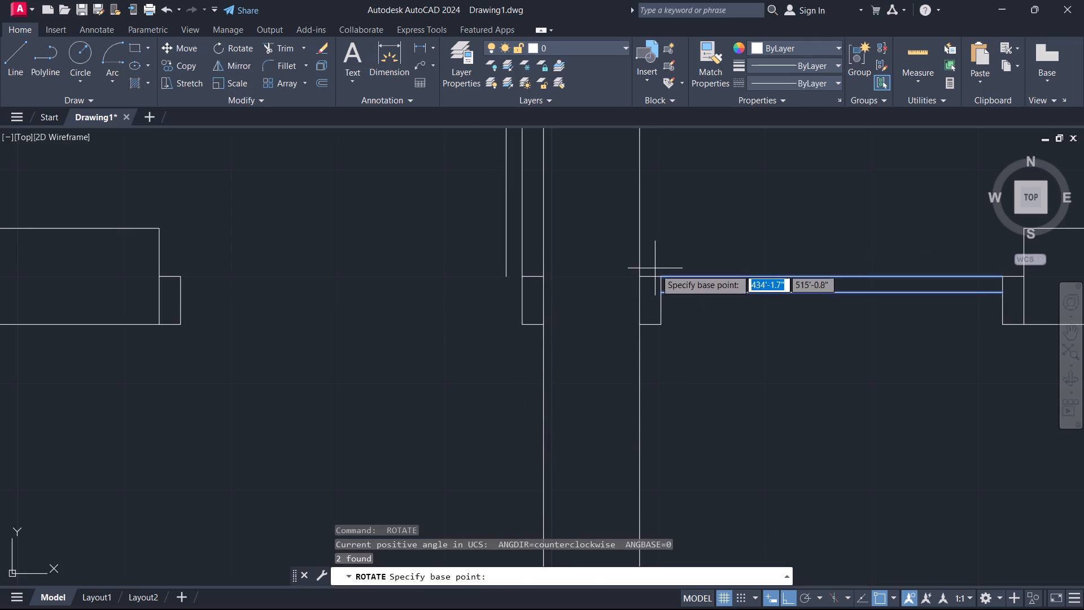
left_click(663, 274)
left_click(681, 196)
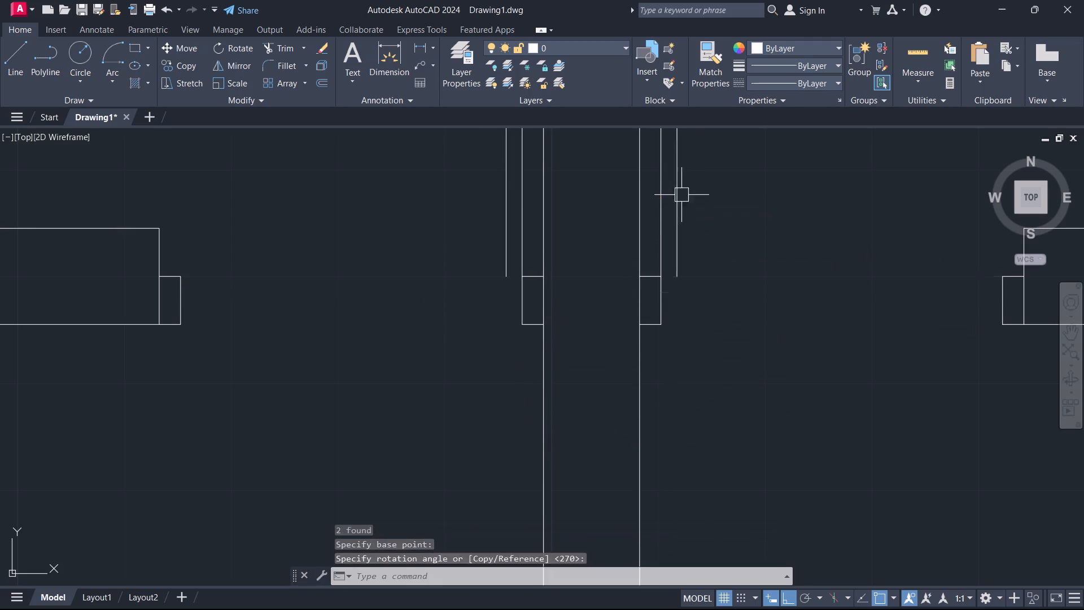
key("Escape")
Draw short horizontal lines closing the southern ends of the east and west door leaves at their jambs.
scroll(687, 244, "down", 1)
type("L")
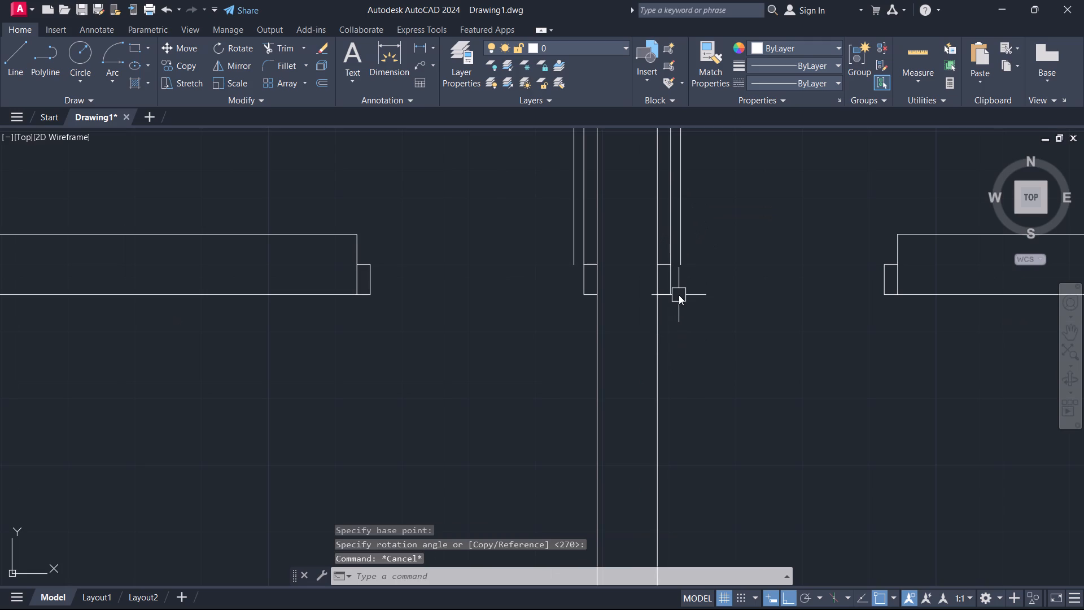
key("space")
scroll(679, 293, "up", 2)
left_click(666, 237)
left_click(687, 238)
key("Escape")
key("space")
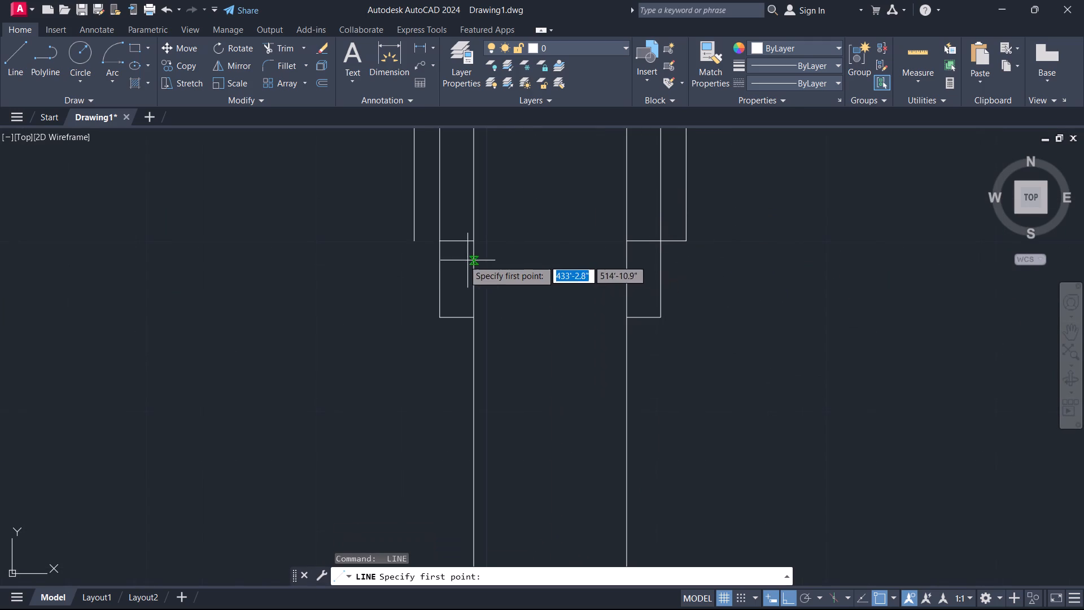
left_click(438, 240)
left_click(413, 242)
key("Escape")
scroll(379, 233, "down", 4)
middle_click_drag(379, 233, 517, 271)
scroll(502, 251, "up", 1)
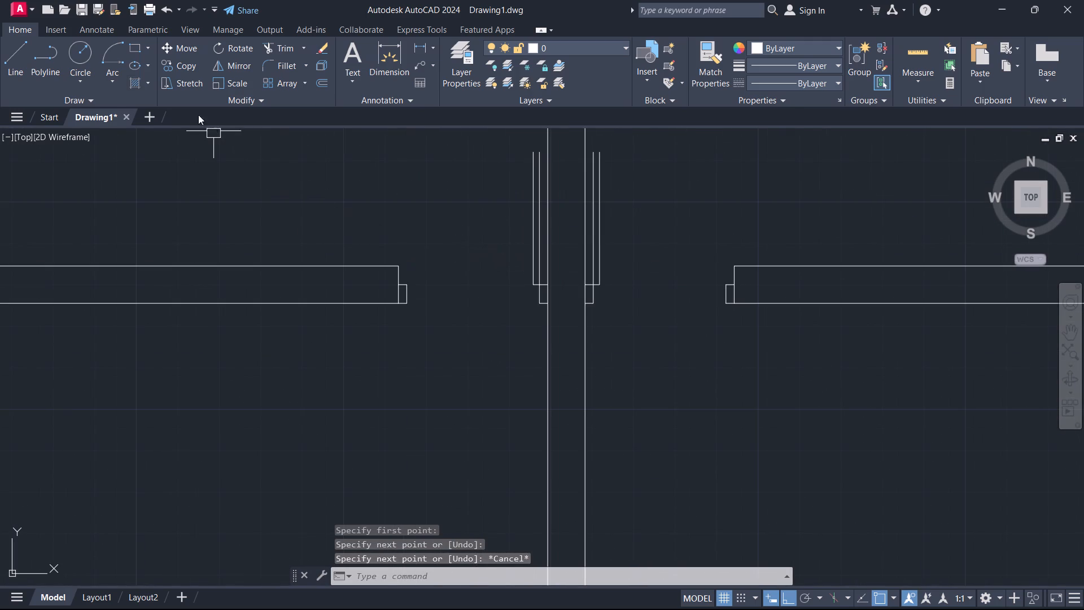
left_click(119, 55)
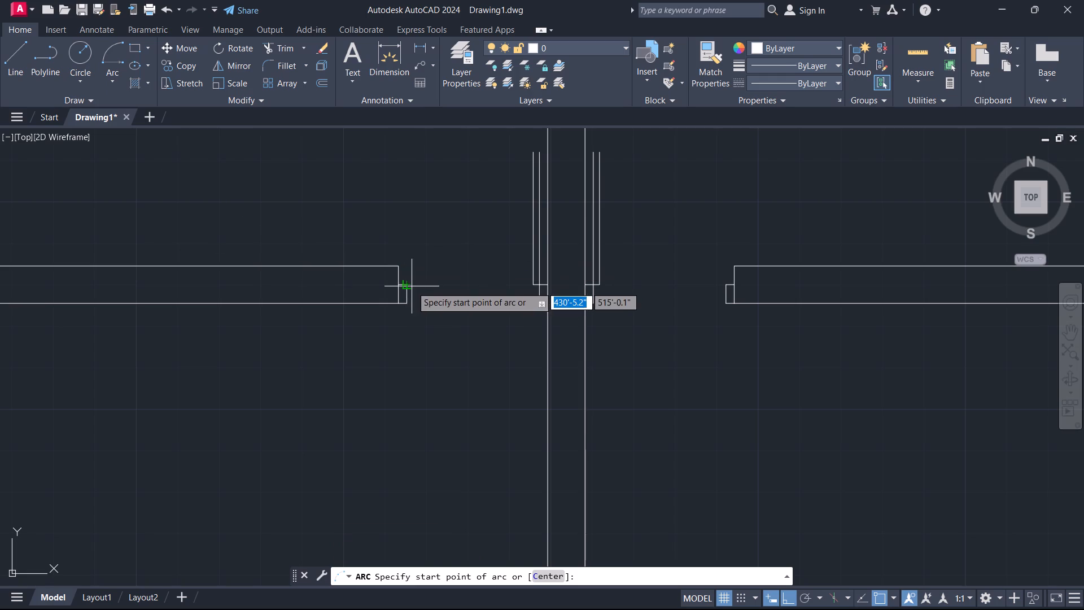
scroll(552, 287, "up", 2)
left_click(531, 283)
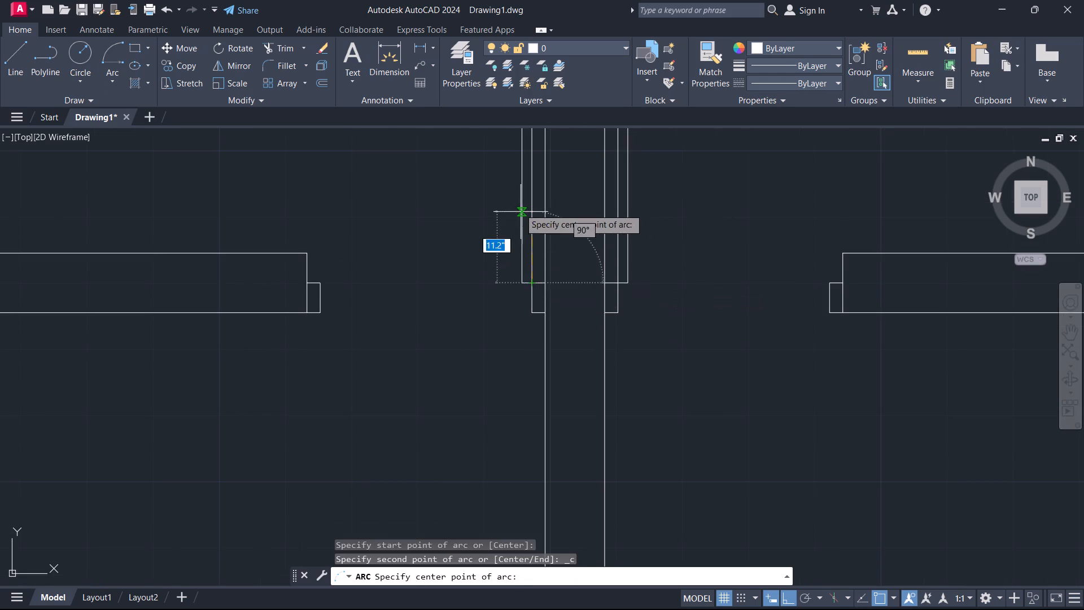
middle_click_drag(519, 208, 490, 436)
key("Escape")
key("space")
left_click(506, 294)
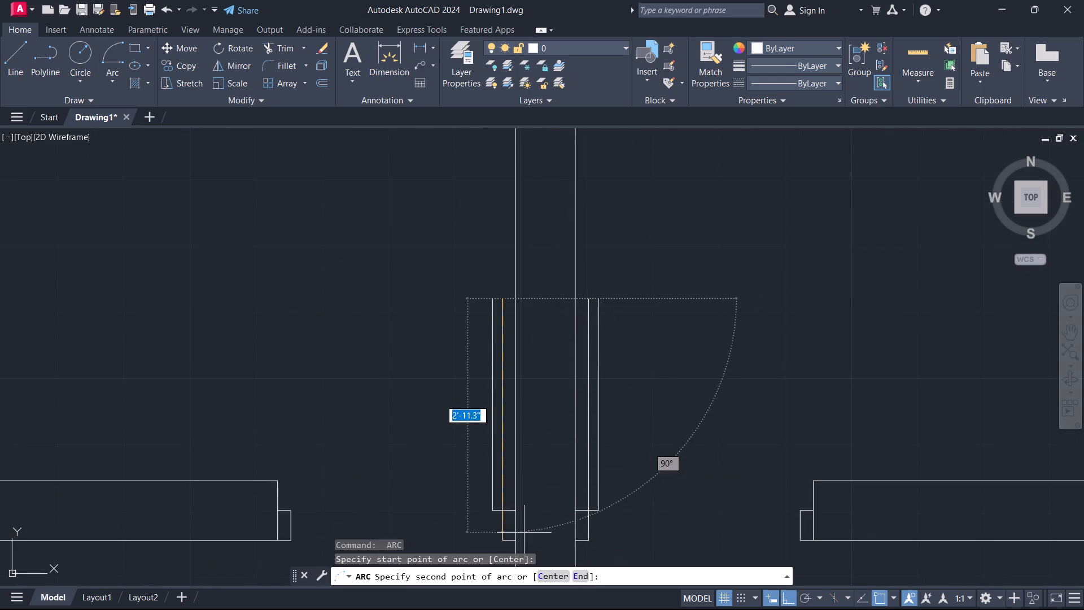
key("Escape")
Draw the west door's swing arc from the leaf's north end to the west jamb, centred on the hinge-side jamb corner, radius about 2'-8".
left_click(111, 54)
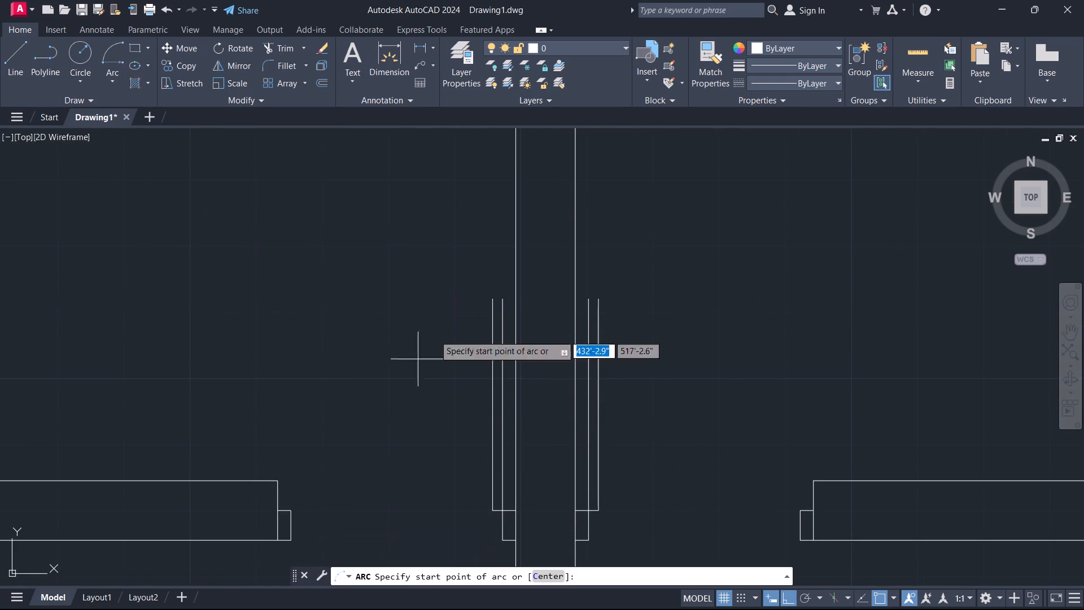
left_click(503, 297)
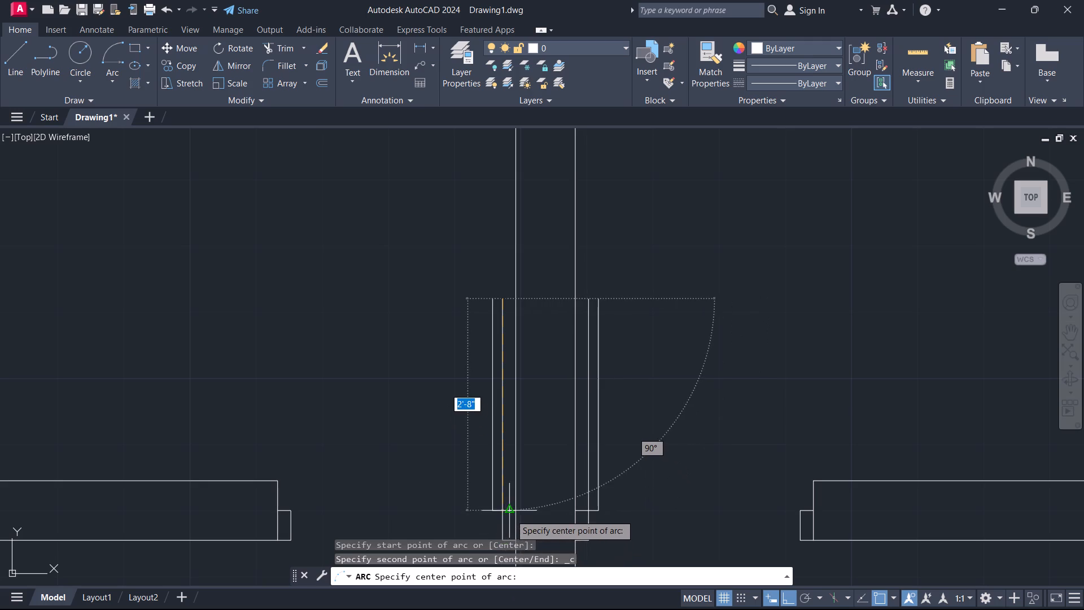
left_click(505, 512)
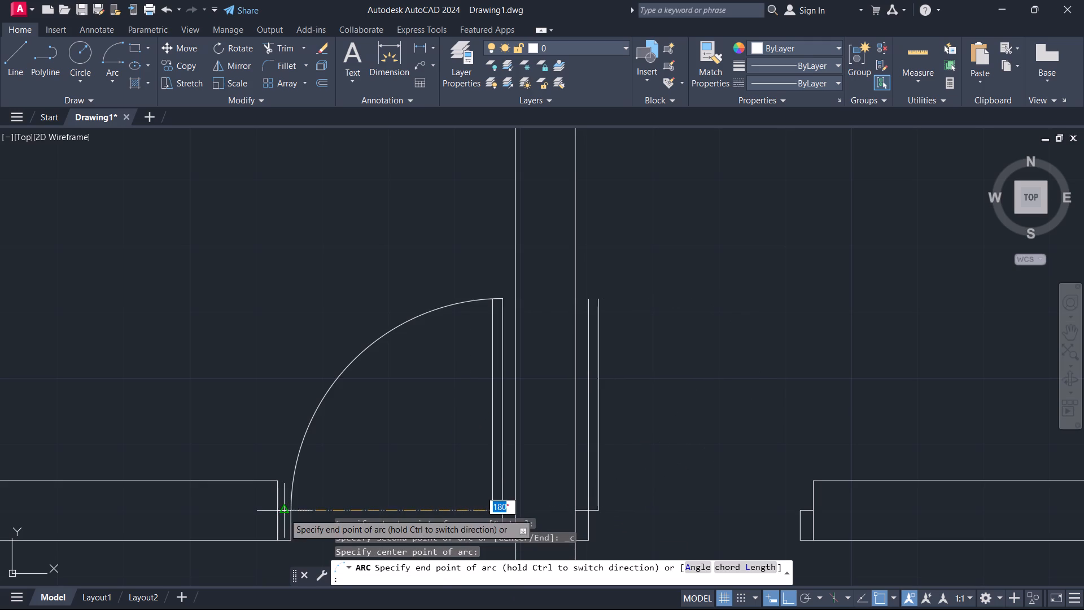
left_click(293, 508)
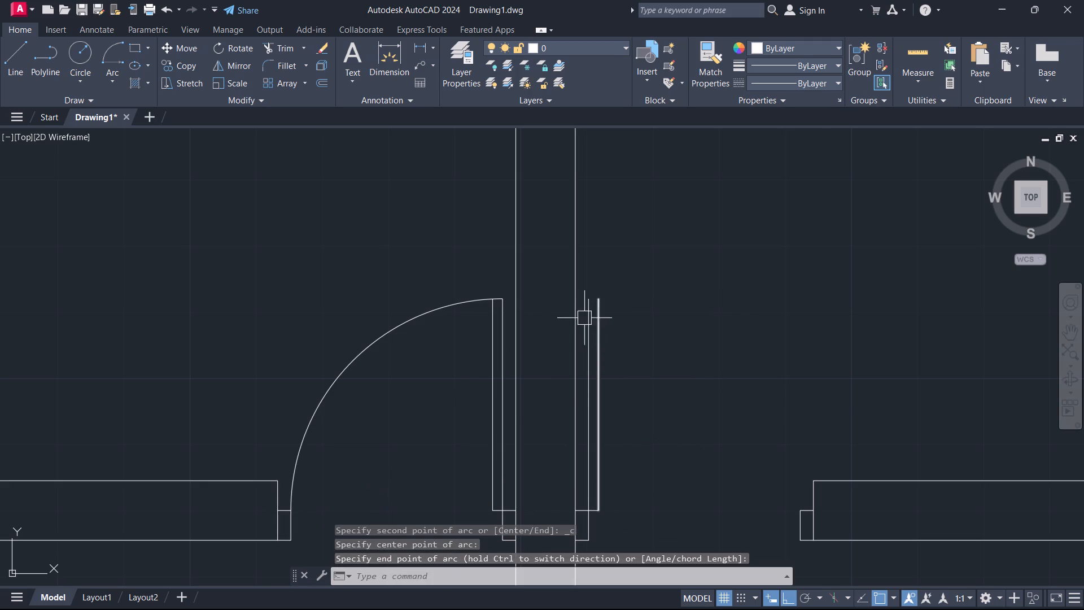
key("space")
key("Escape")
Draw the east door's swing arc from the east jamb's upper inner corner to the leaf's north end, centred on the hinge-side jamb corner.
left_click(104, 53)
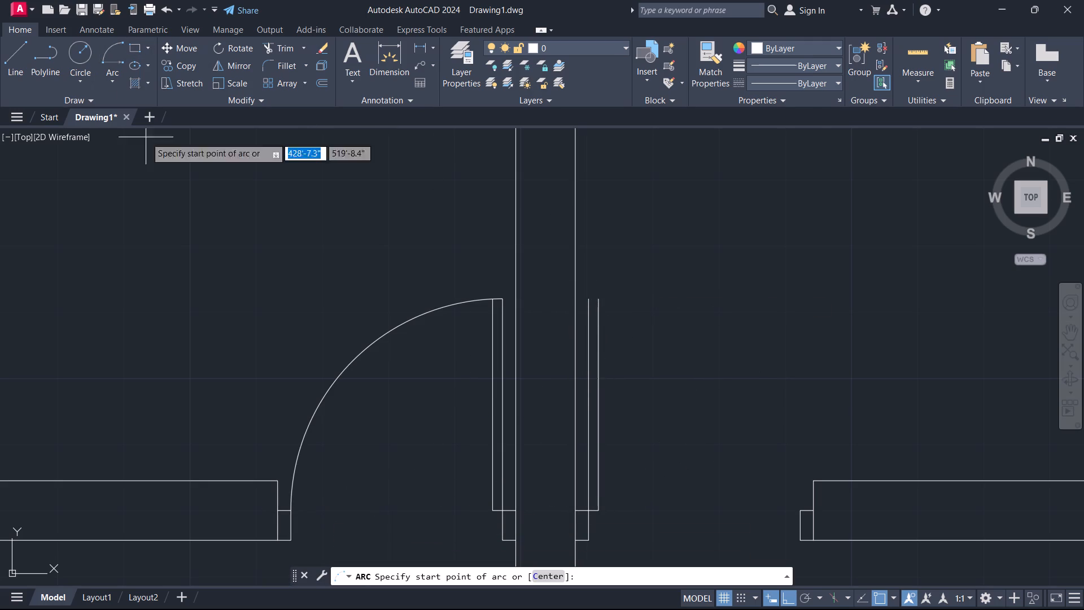
middle_click_drag(452, 327, 418, 151)
scroll(755, 335, "up", 2)
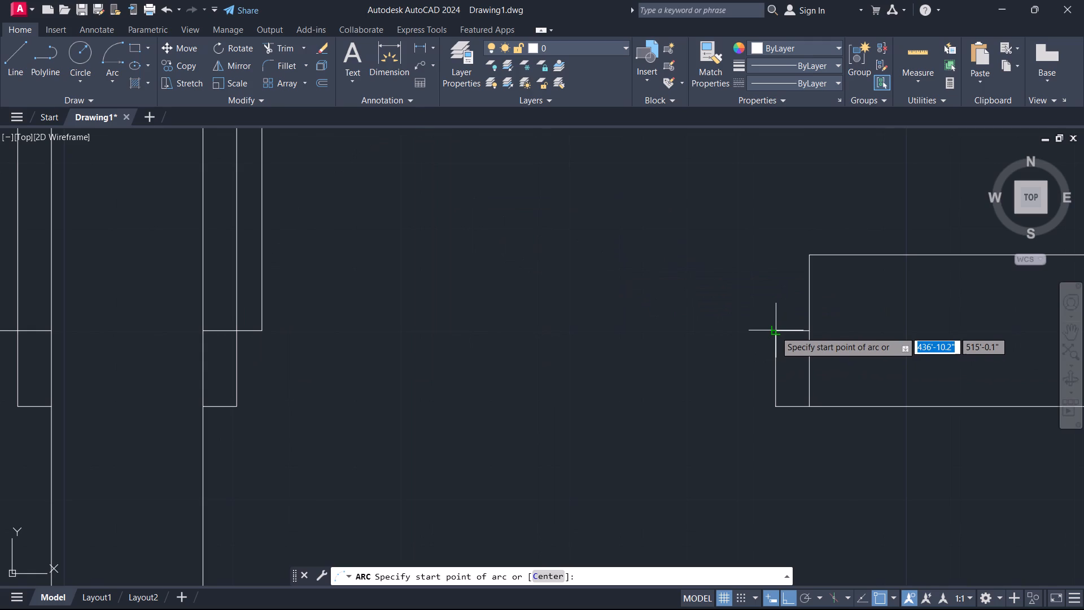
left_click(777, 329)
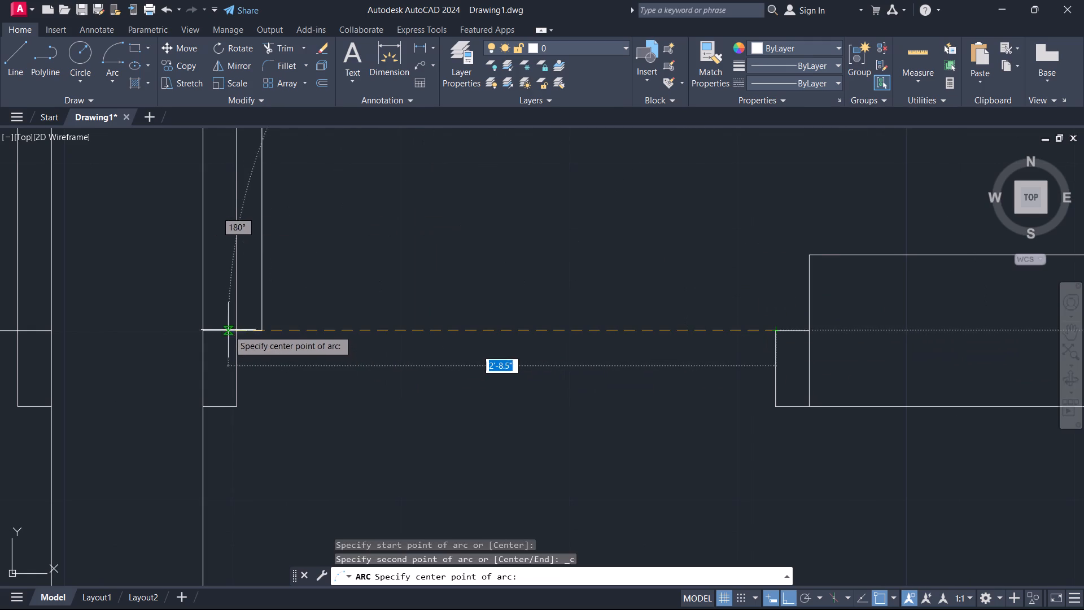
left_click(234, 333)
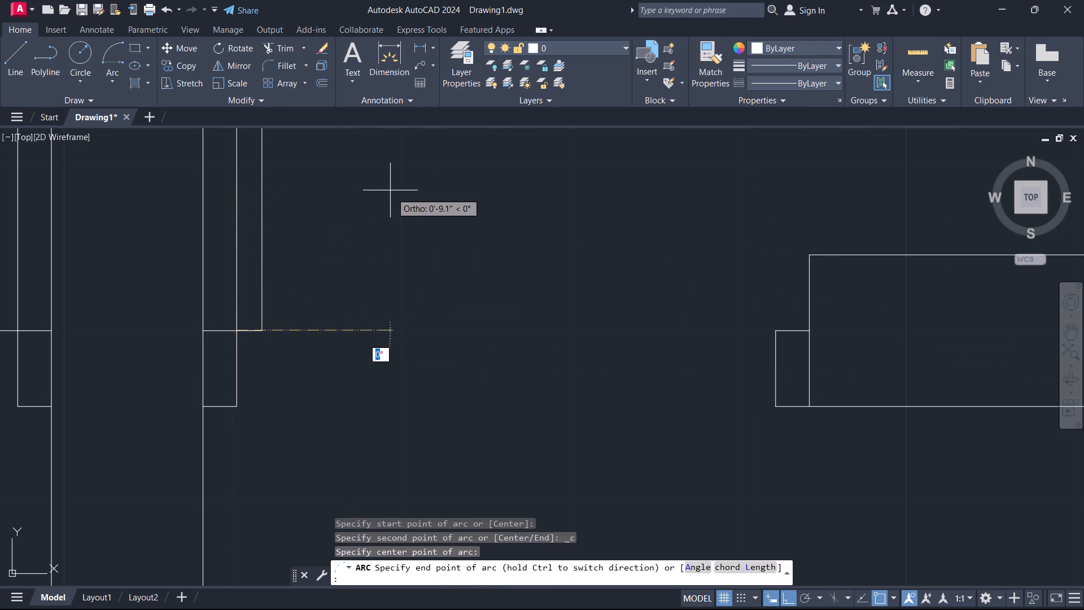
scroll(410, 217, "down", 3)
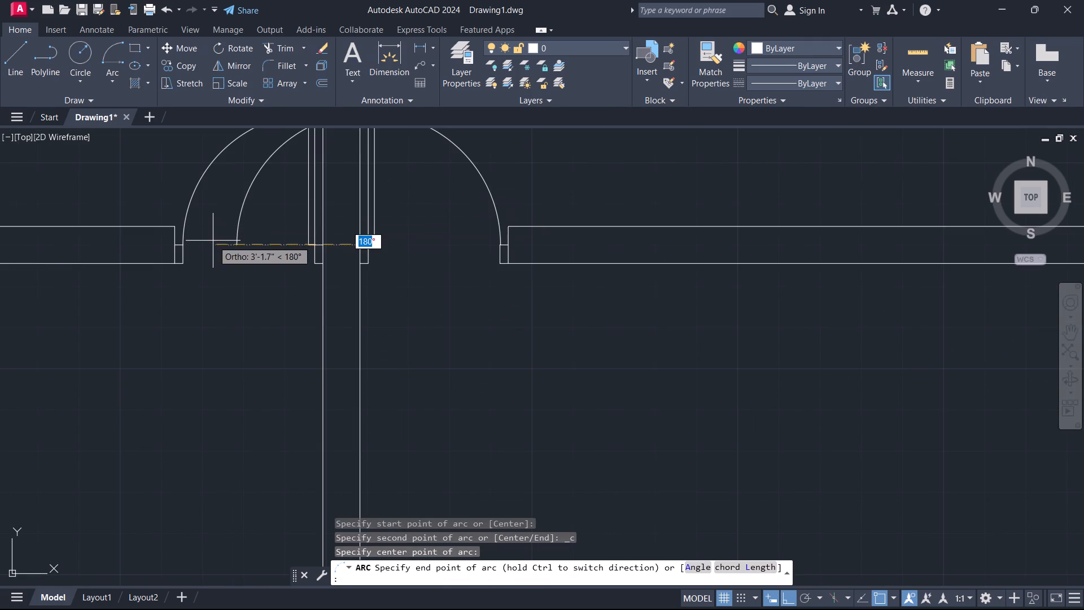
middle_click_drag(272, 283, 209, 404)
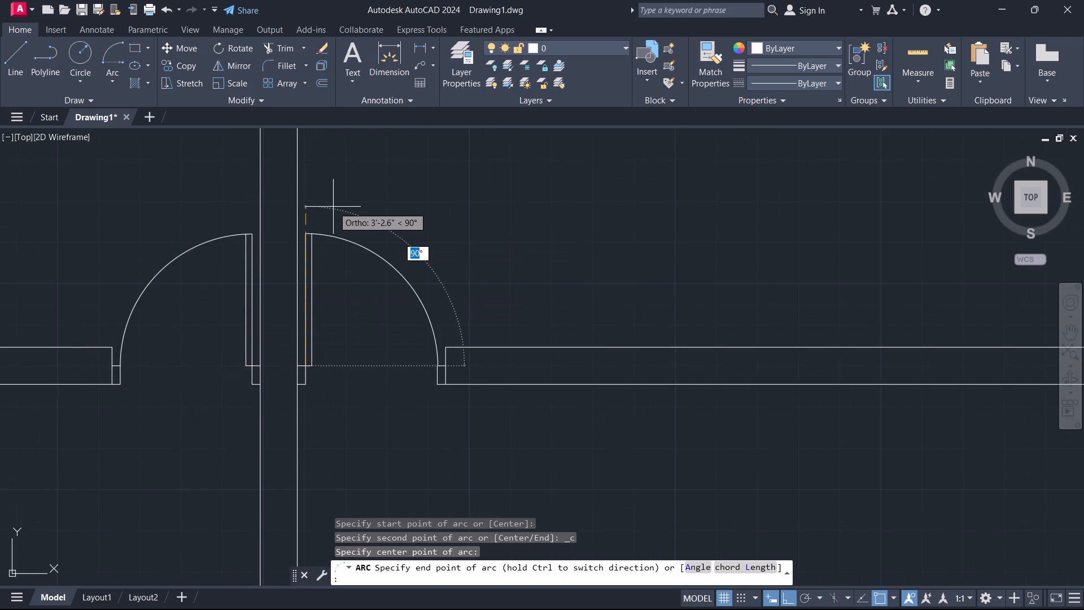
left_click(333, 207)
key("Escape")
Trim the end of the east door leaf's outer line that extends beyond the swing arc.
scroll(340, 279, "up", 9)
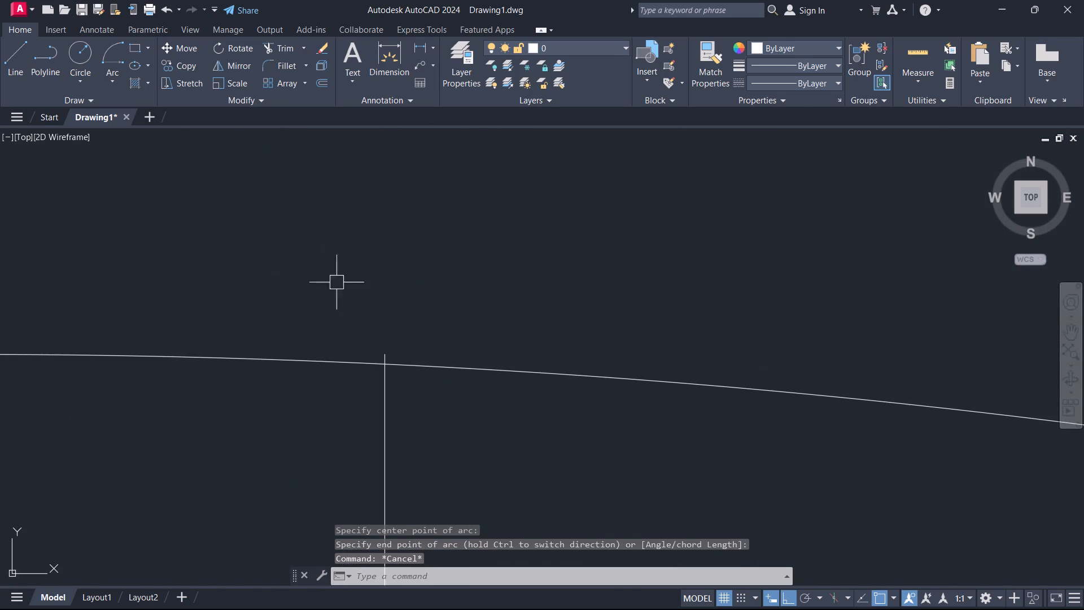
scroll(406, 350, "up", 5)
key("t")
key("r")
key("space")
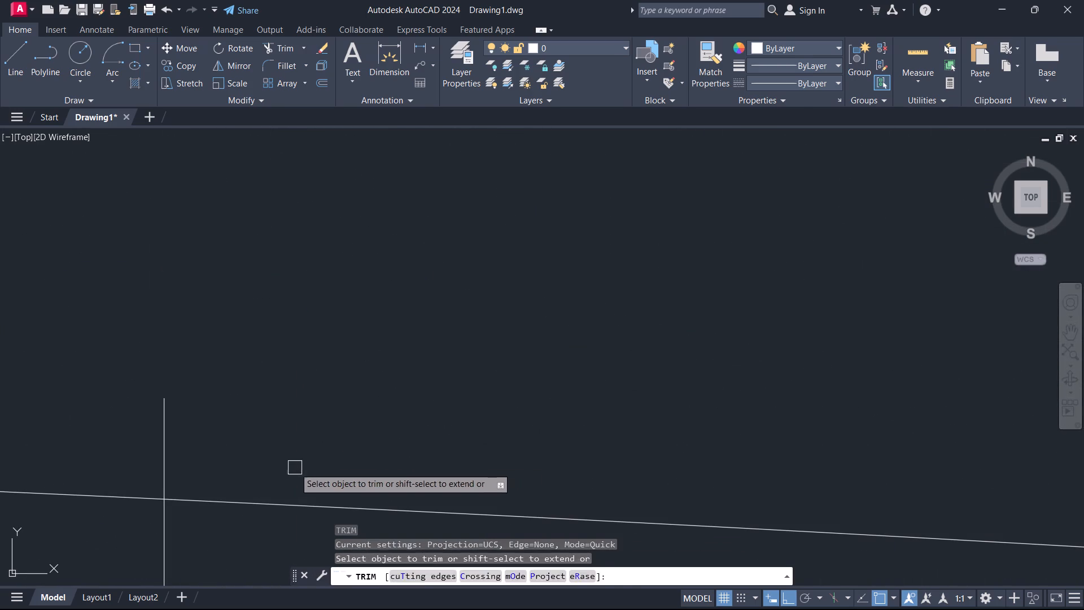
left_click_drag(294, 468, 269, 480)
left_click(95, 434)
left_click(307, 455)
key("Escape")
Trim the end of the west door leaf's outer line that extends beyond the swing arc.
scroll(284, 426, "down", 6)
scroll(865, 215, "down", 3)
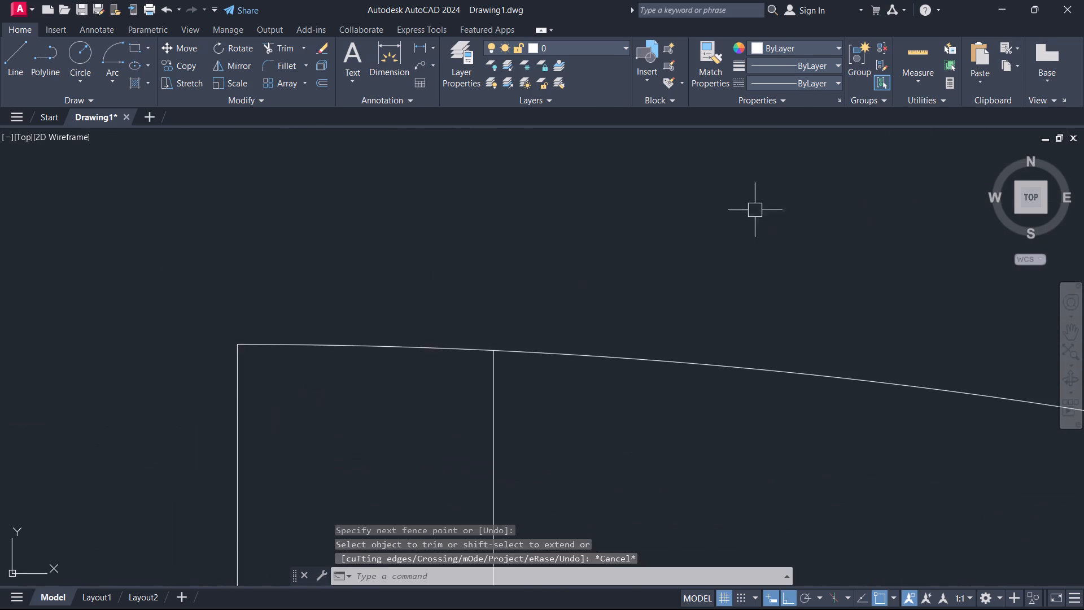
scroll(706, 215, "down", 3)
middle_click_drag(339, 289, 773, 245)
scroll(696, 234, "up", 5)
scroll(358, 246, "up", 4)
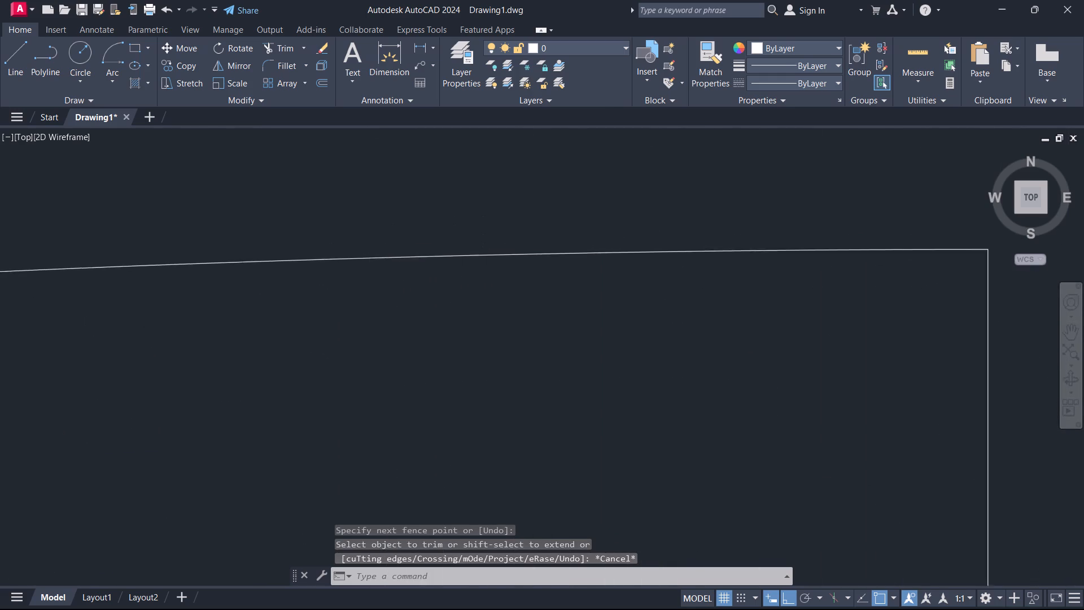
middle_click_drag(357, 246, 989, 251)
type("TR")
key("space")
left_click(405, 267)
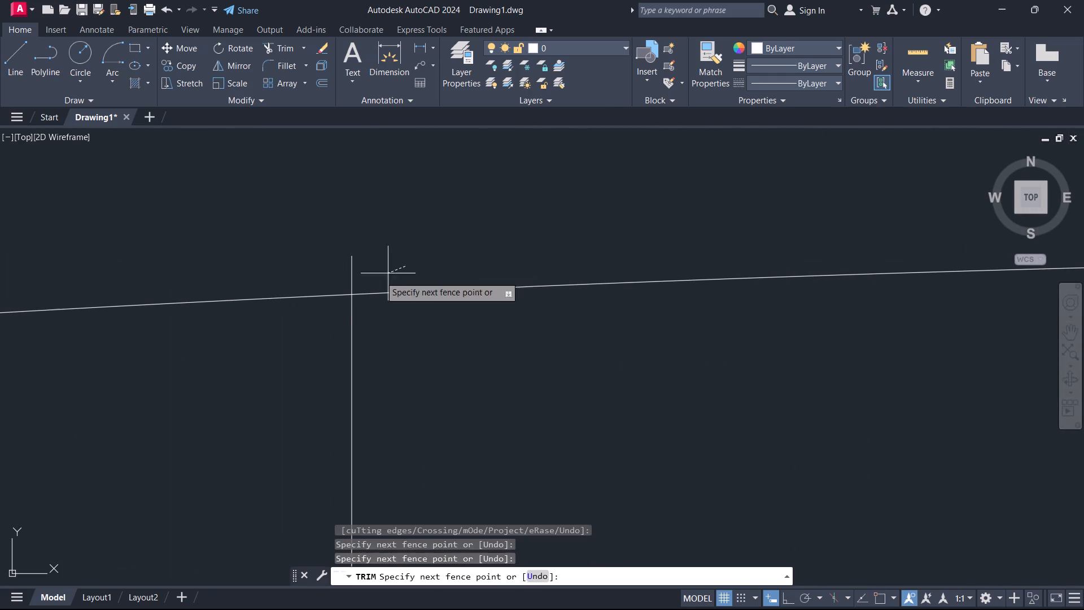
left_click(295, 273)
key("Escape")
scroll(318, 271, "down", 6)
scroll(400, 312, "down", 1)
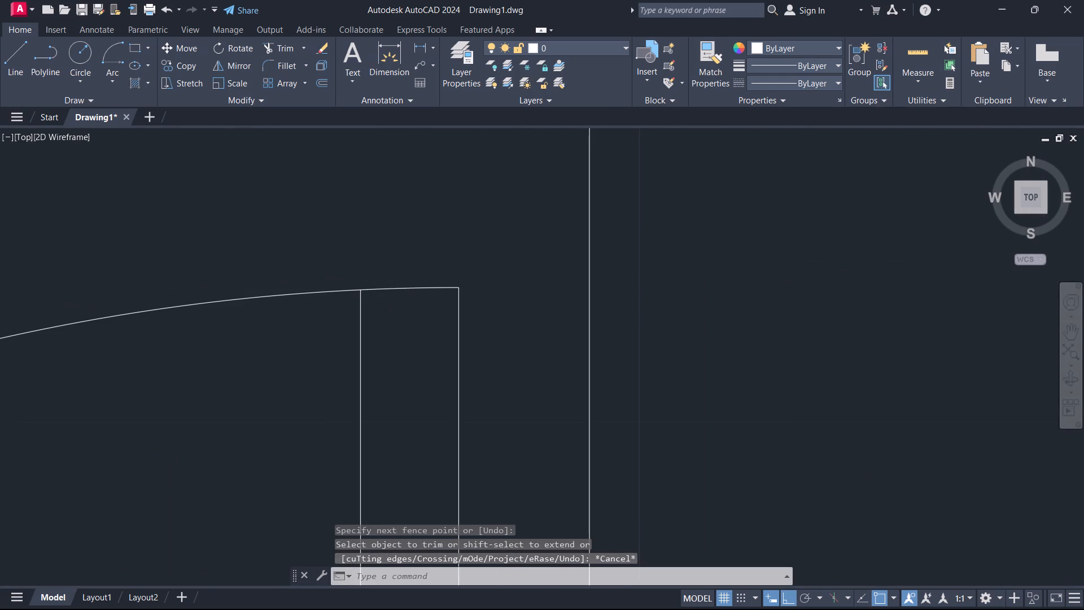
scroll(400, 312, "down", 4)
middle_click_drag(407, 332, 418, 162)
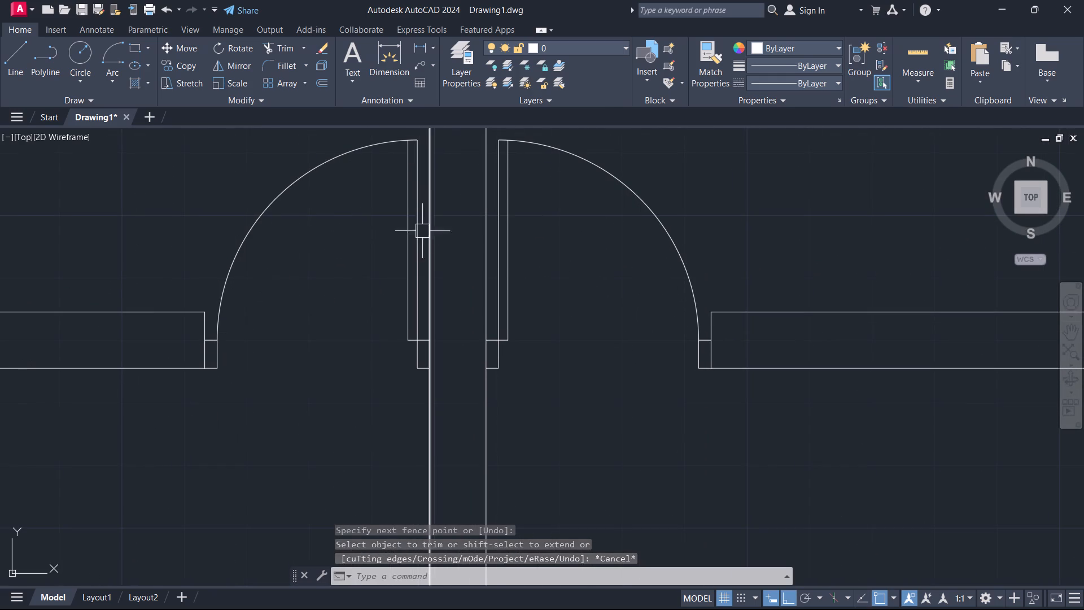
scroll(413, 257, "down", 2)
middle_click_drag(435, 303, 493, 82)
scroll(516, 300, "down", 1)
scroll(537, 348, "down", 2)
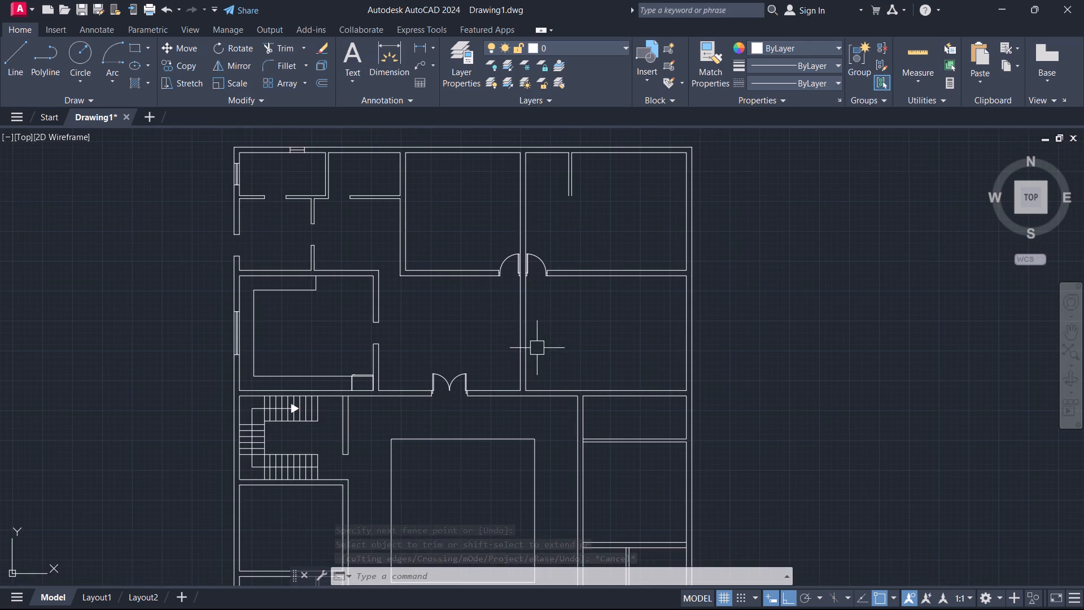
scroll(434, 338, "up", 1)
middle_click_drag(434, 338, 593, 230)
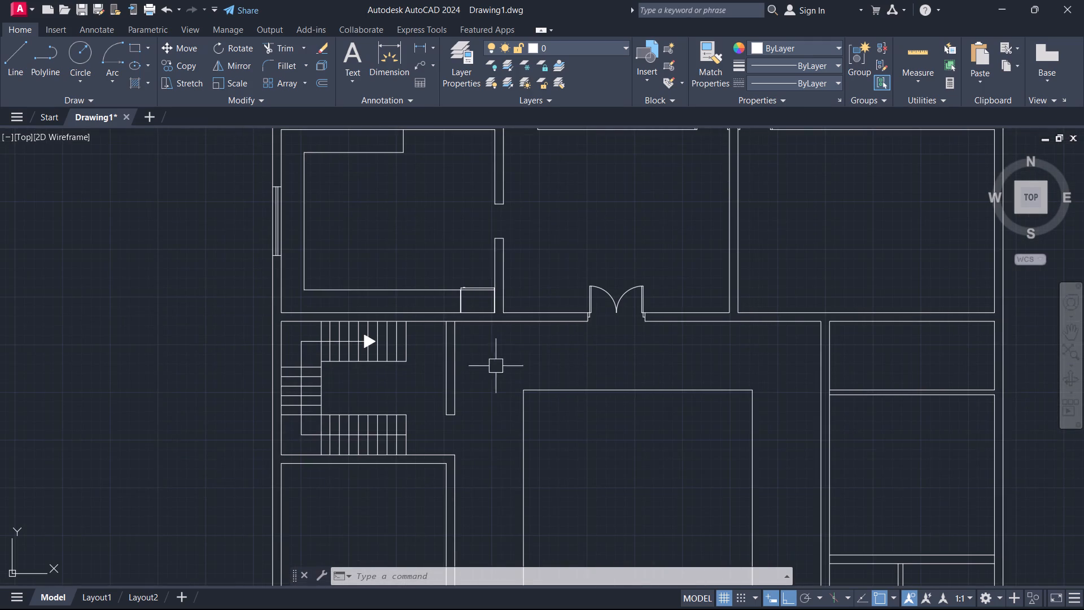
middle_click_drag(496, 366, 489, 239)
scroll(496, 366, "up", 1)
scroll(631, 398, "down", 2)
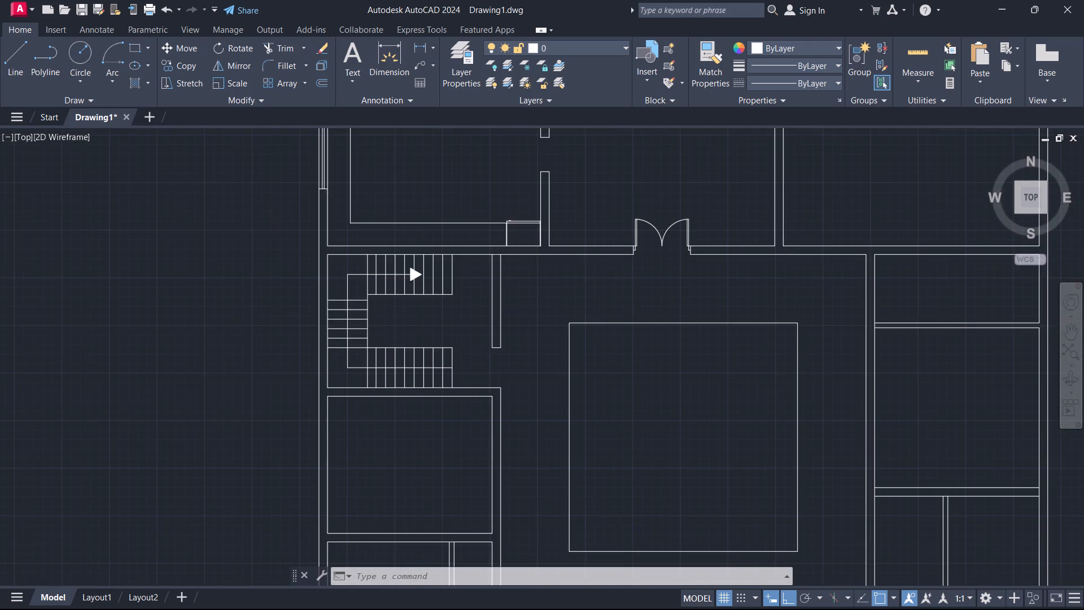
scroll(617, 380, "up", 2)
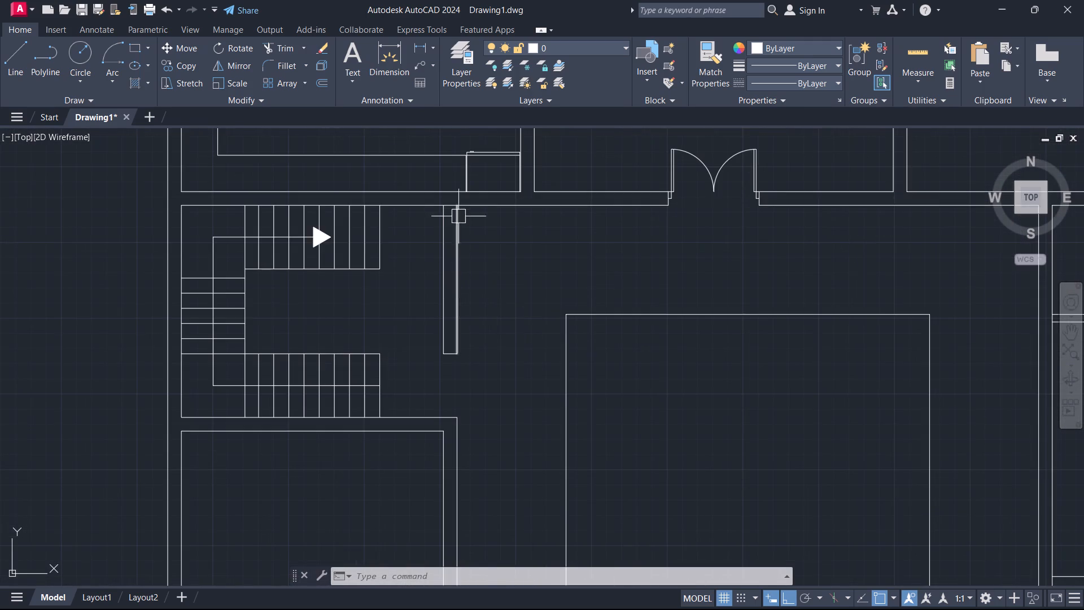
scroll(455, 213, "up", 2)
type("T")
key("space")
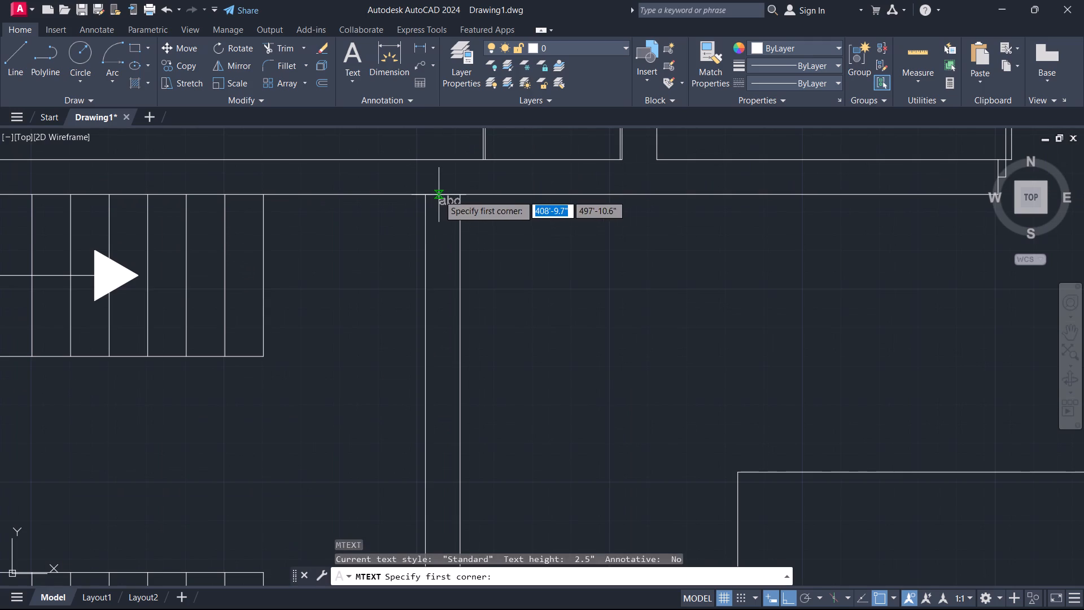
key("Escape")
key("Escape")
Trim the wall line segment crossing the north end of the short partition east of the staircase.
type("TR")
key("space")
left_click(439, 195)
key("Escape")
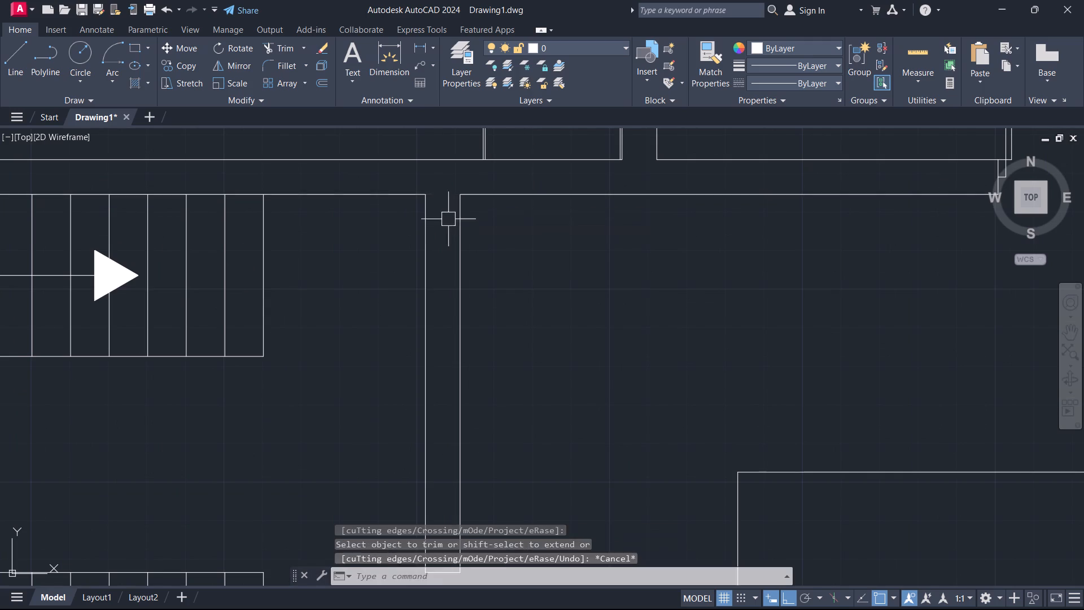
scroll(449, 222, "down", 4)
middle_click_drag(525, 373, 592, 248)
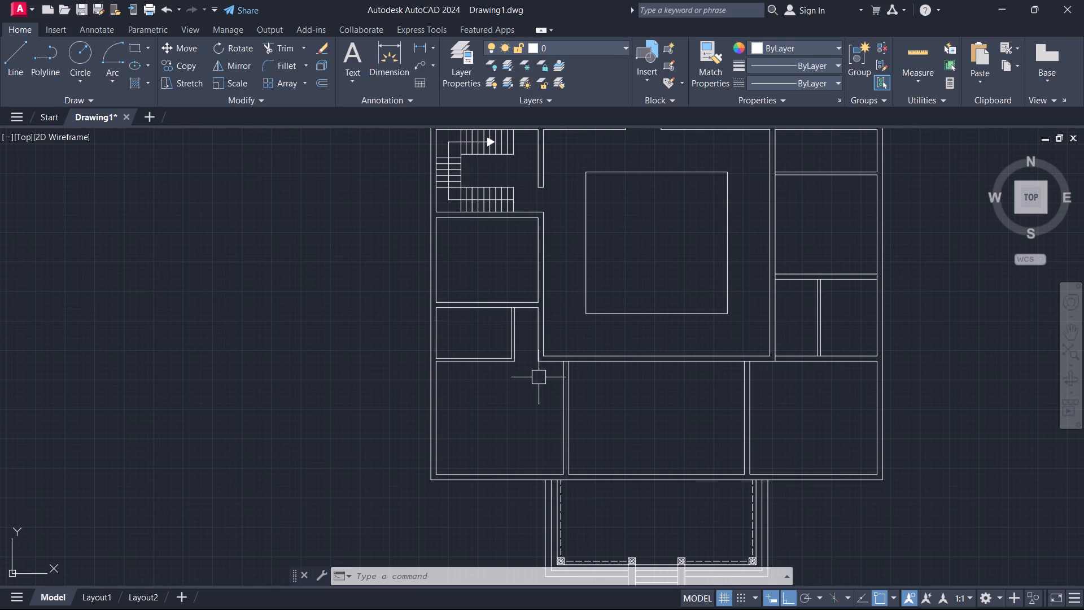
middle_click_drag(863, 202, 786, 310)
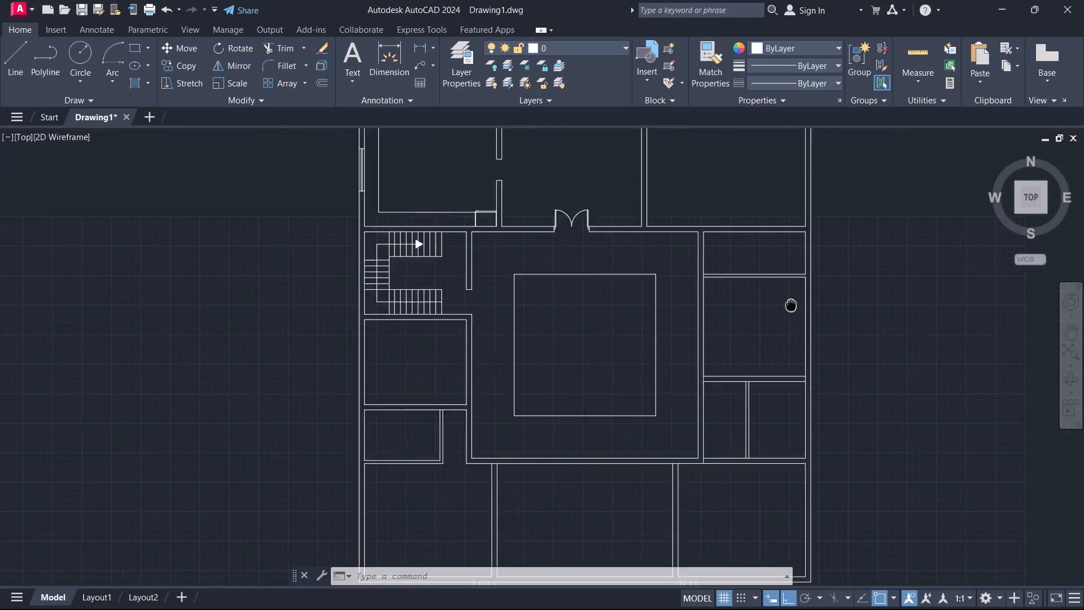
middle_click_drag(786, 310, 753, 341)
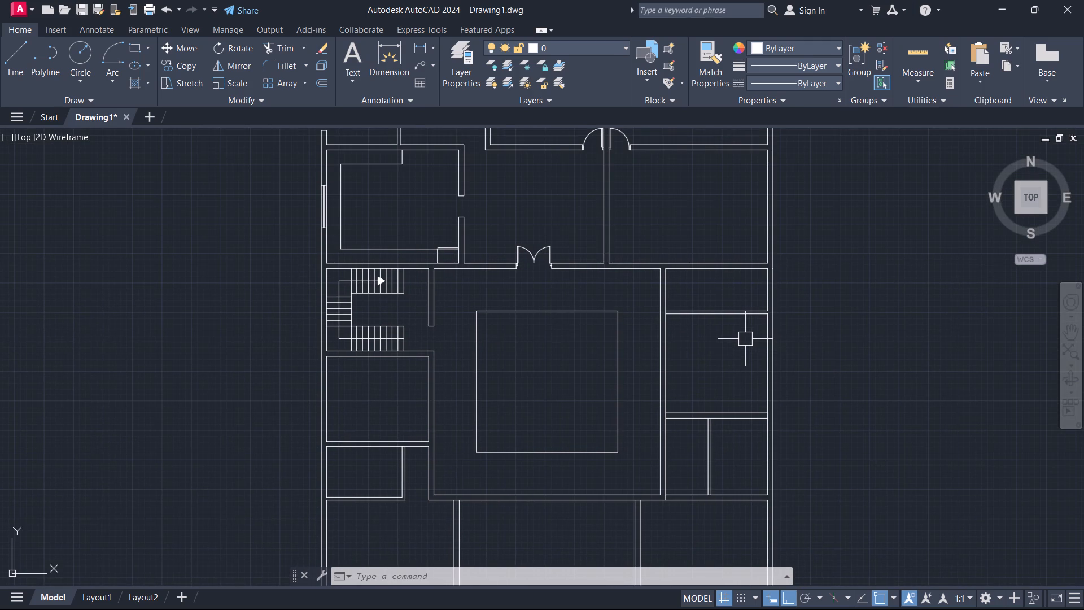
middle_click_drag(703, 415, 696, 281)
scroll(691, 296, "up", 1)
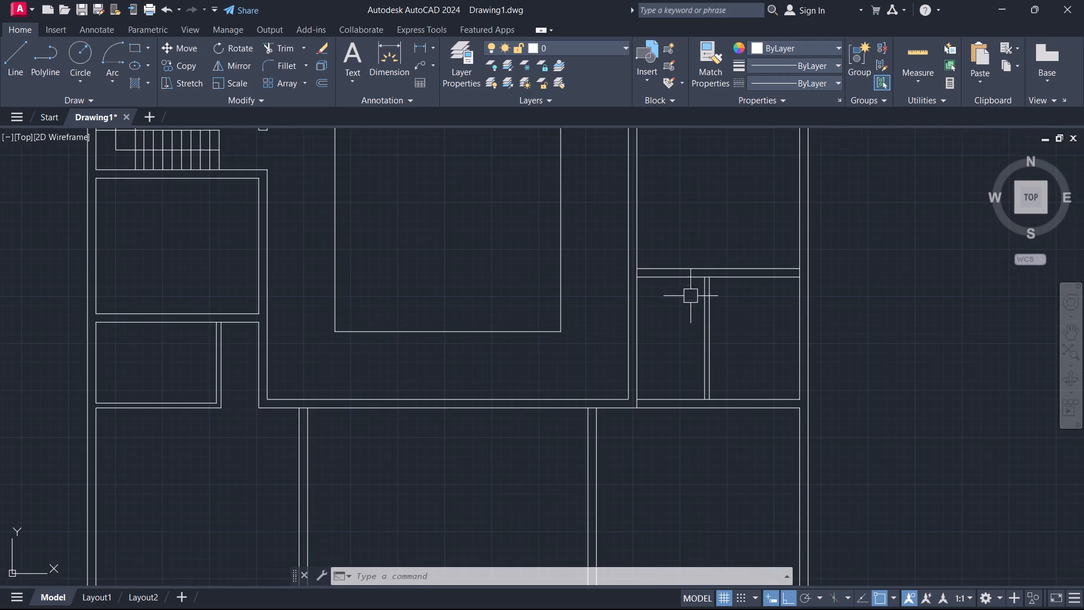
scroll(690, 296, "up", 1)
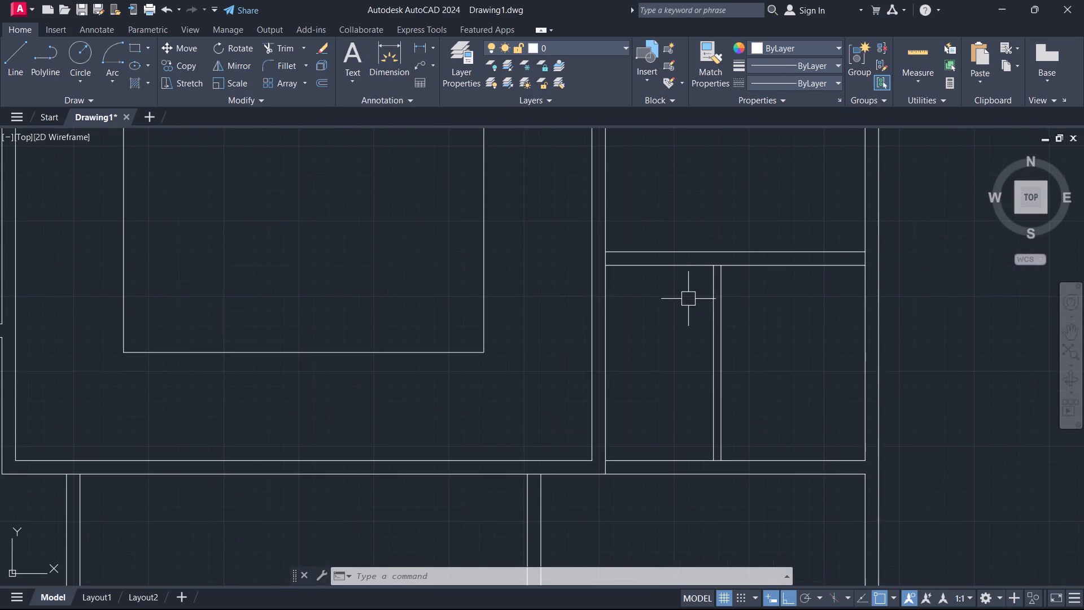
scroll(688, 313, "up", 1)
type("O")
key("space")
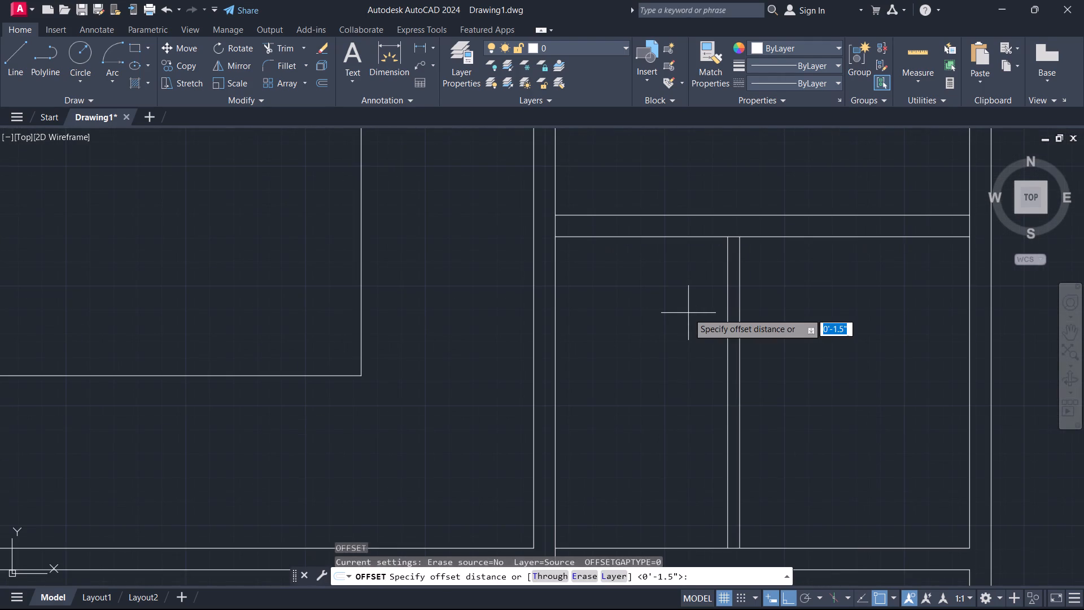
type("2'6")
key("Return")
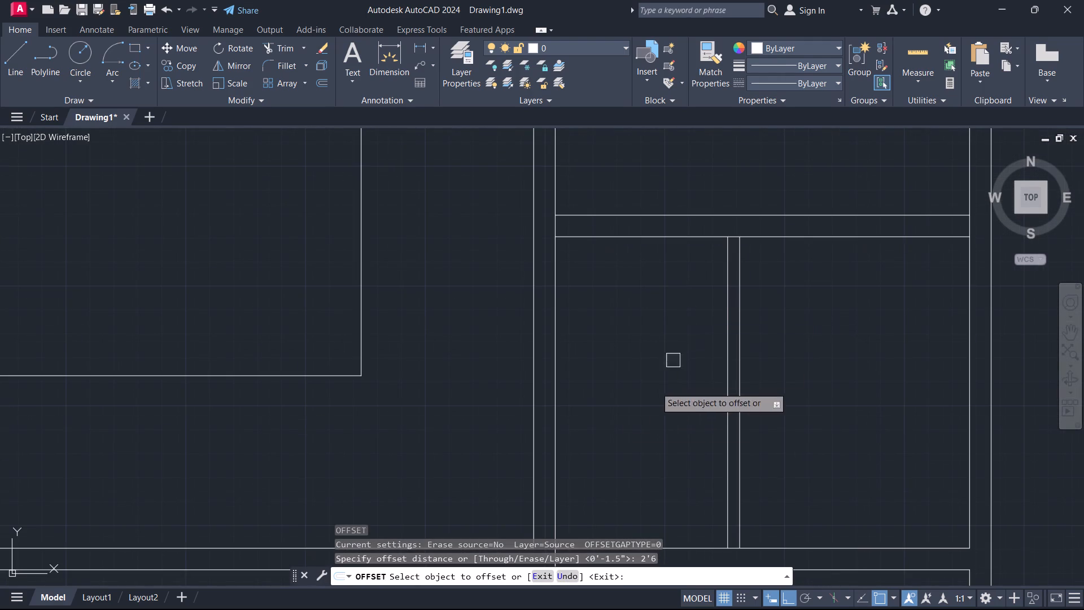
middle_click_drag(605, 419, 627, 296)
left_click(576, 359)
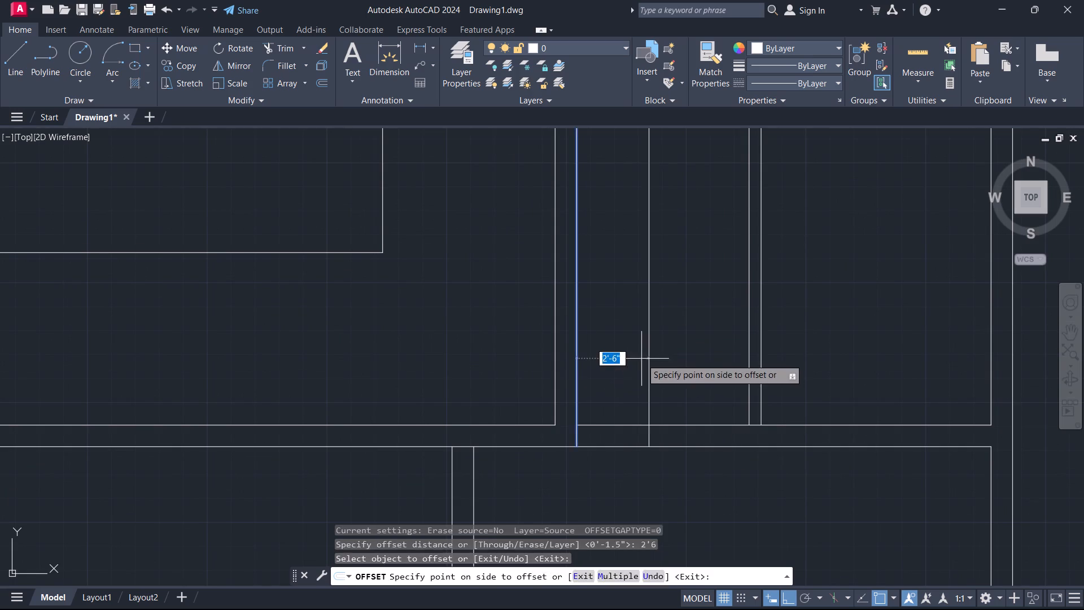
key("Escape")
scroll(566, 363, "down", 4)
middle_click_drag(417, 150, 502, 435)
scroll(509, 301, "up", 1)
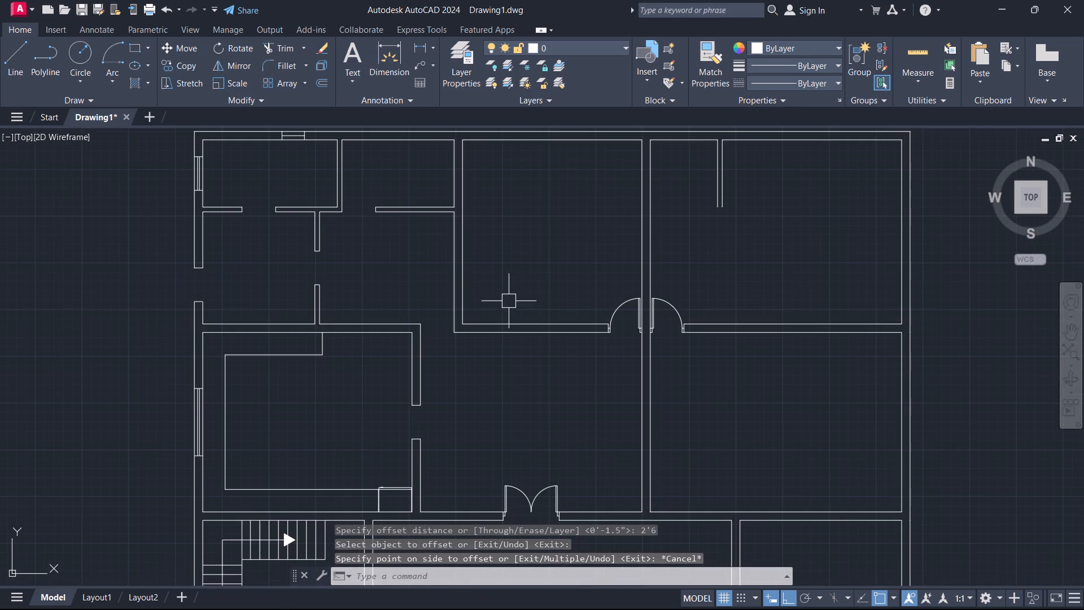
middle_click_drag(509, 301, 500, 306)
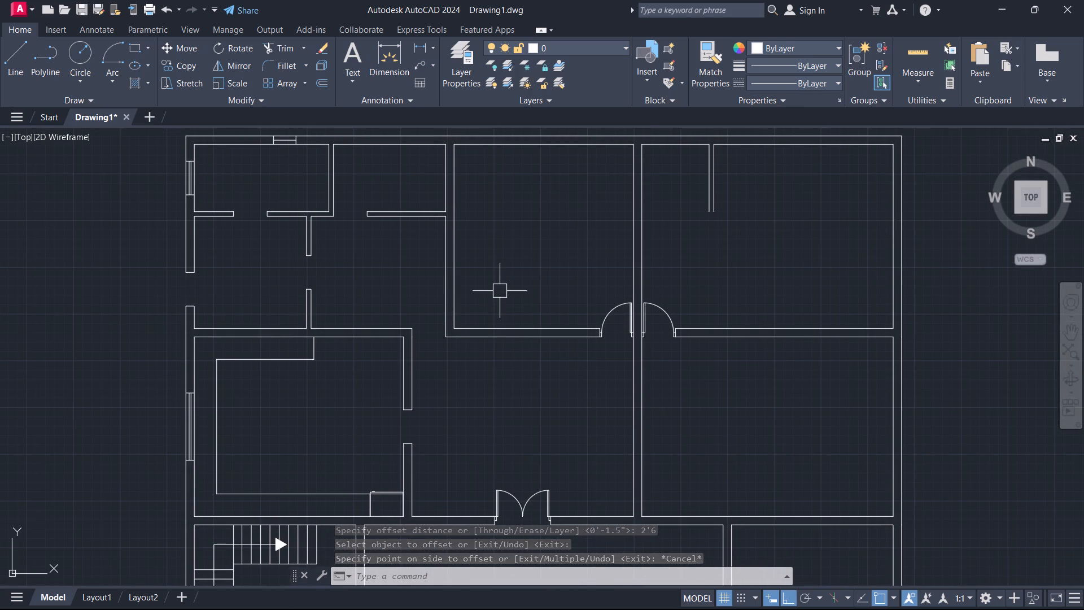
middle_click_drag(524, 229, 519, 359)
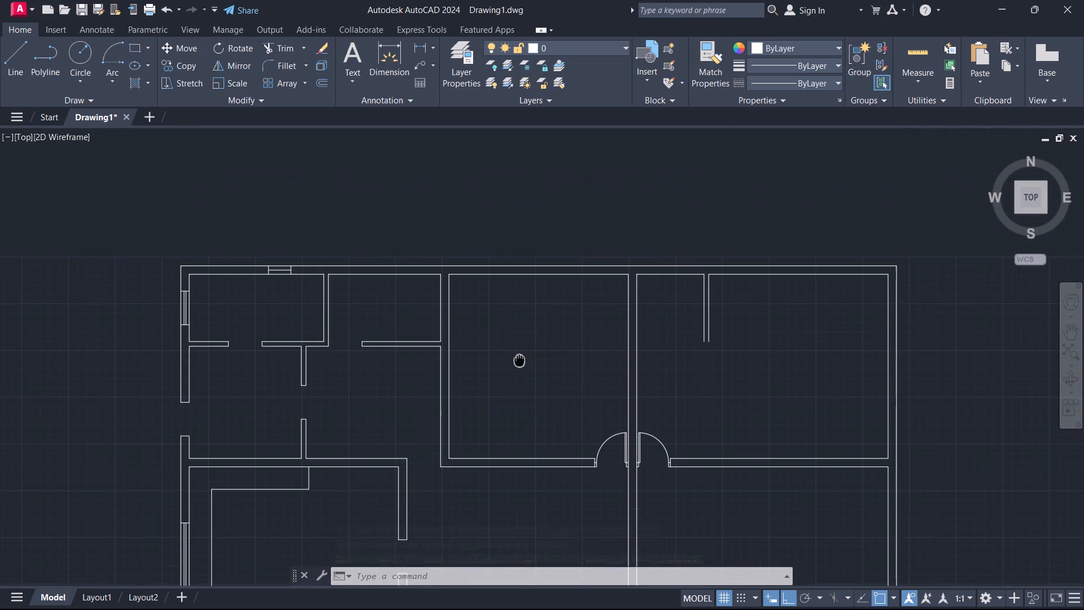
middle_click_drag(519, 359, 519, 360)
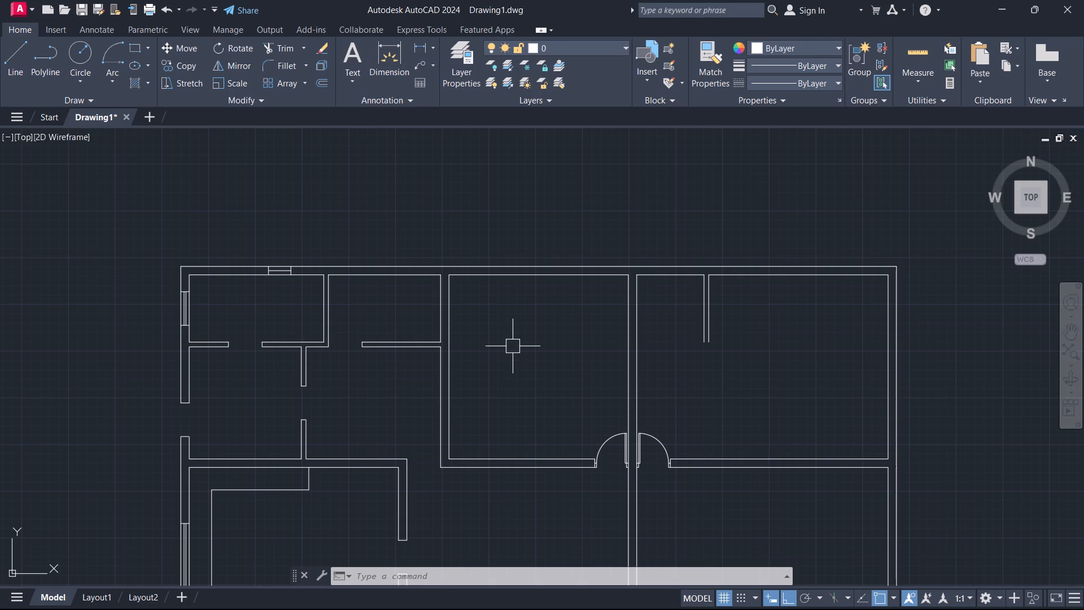
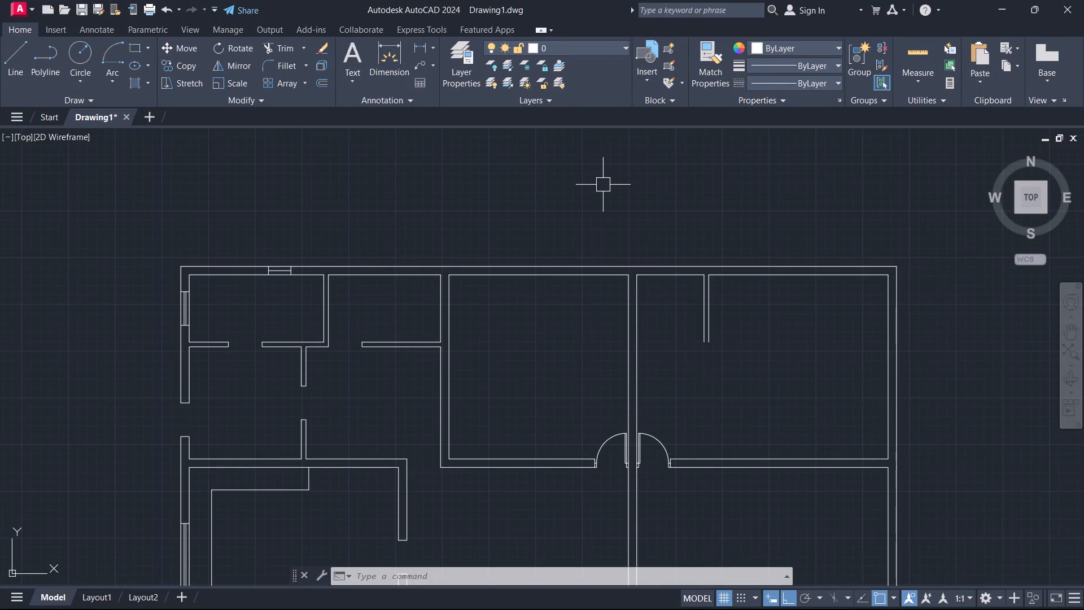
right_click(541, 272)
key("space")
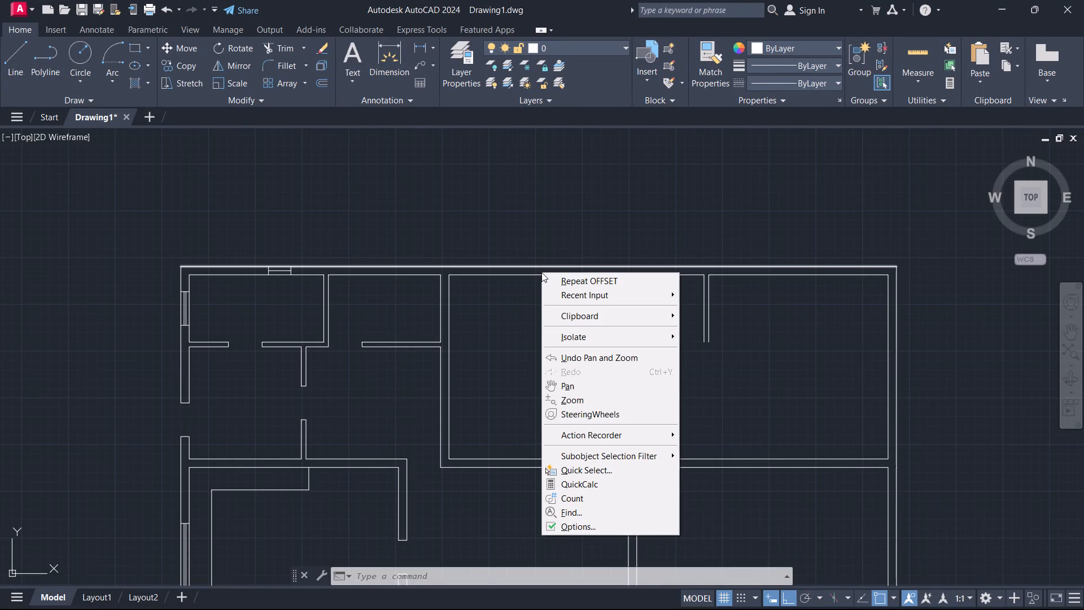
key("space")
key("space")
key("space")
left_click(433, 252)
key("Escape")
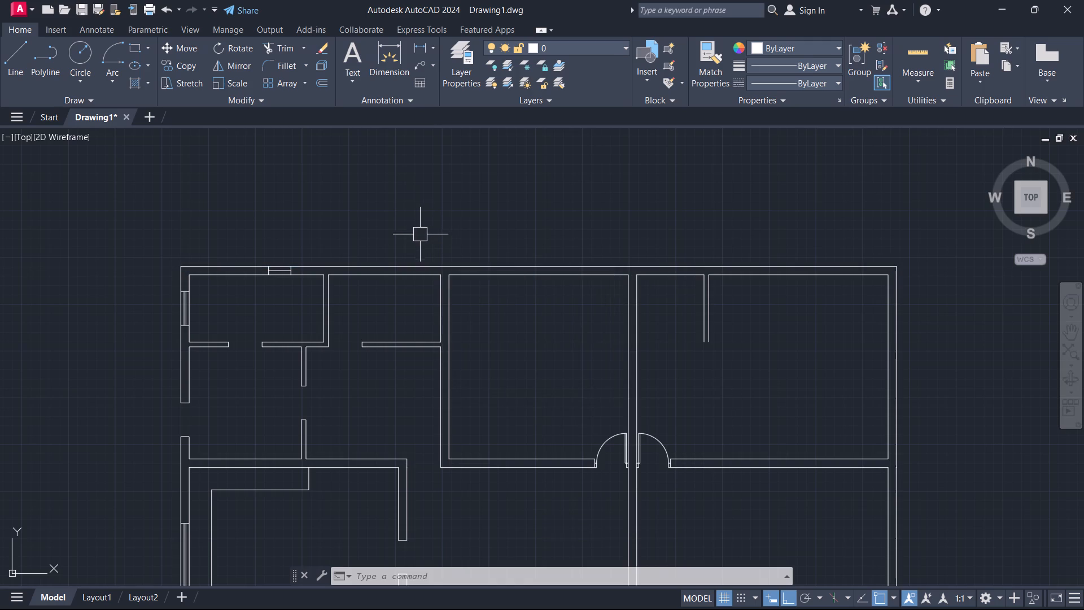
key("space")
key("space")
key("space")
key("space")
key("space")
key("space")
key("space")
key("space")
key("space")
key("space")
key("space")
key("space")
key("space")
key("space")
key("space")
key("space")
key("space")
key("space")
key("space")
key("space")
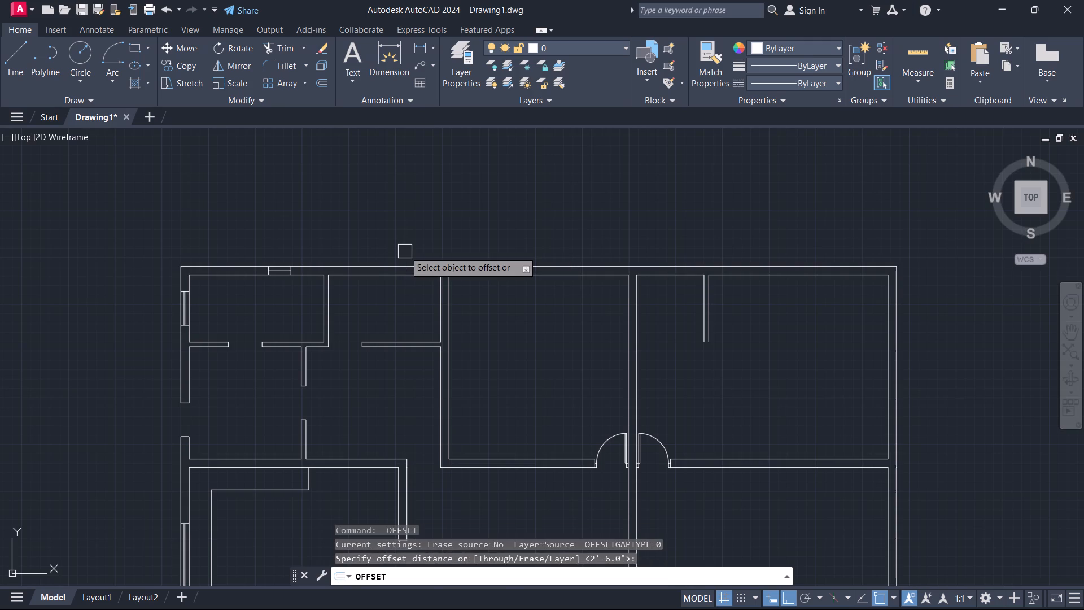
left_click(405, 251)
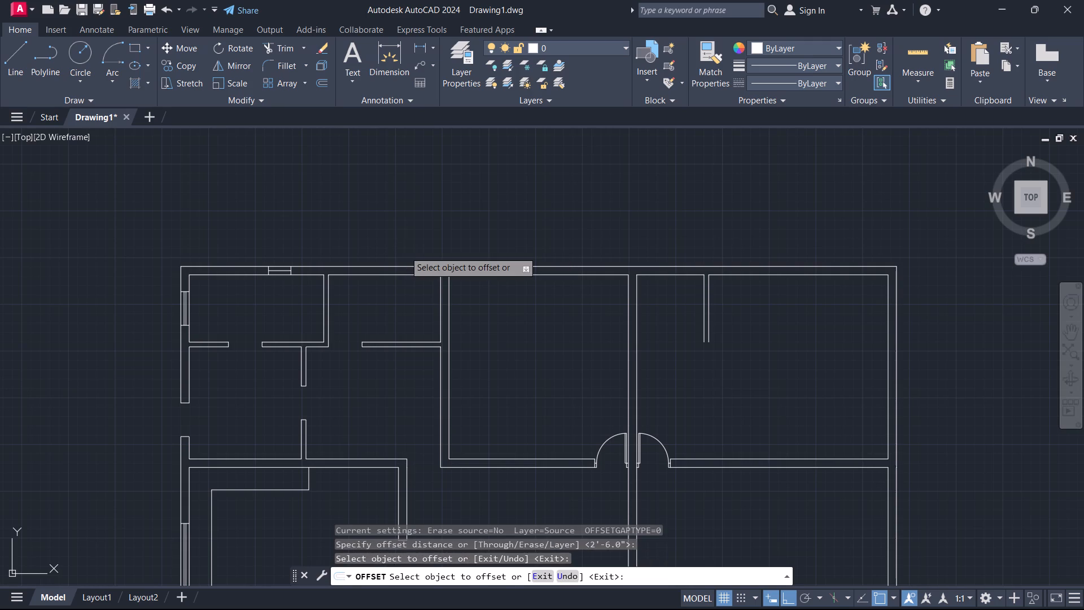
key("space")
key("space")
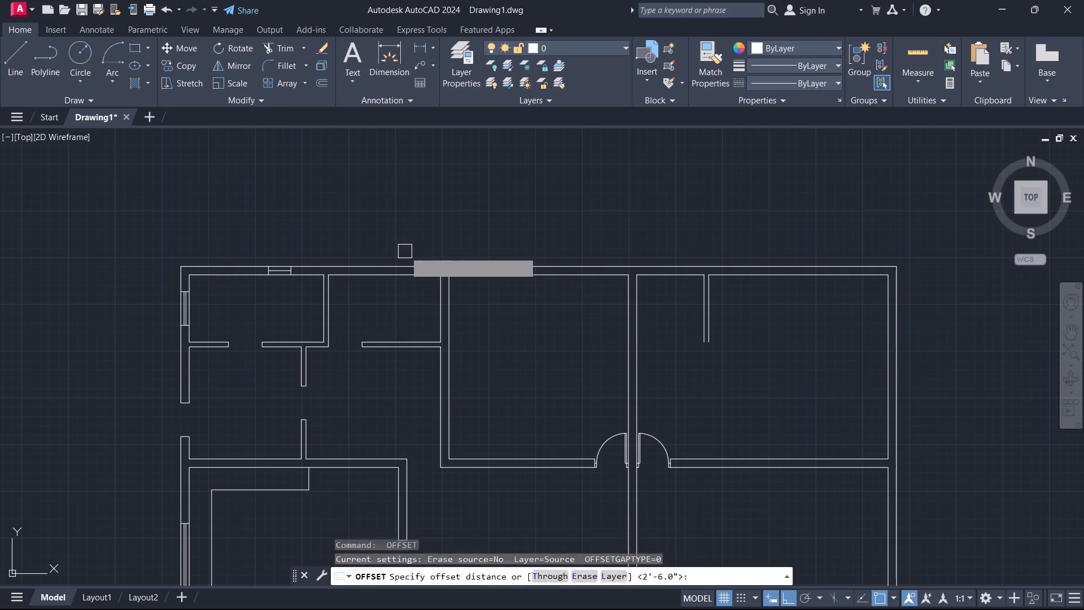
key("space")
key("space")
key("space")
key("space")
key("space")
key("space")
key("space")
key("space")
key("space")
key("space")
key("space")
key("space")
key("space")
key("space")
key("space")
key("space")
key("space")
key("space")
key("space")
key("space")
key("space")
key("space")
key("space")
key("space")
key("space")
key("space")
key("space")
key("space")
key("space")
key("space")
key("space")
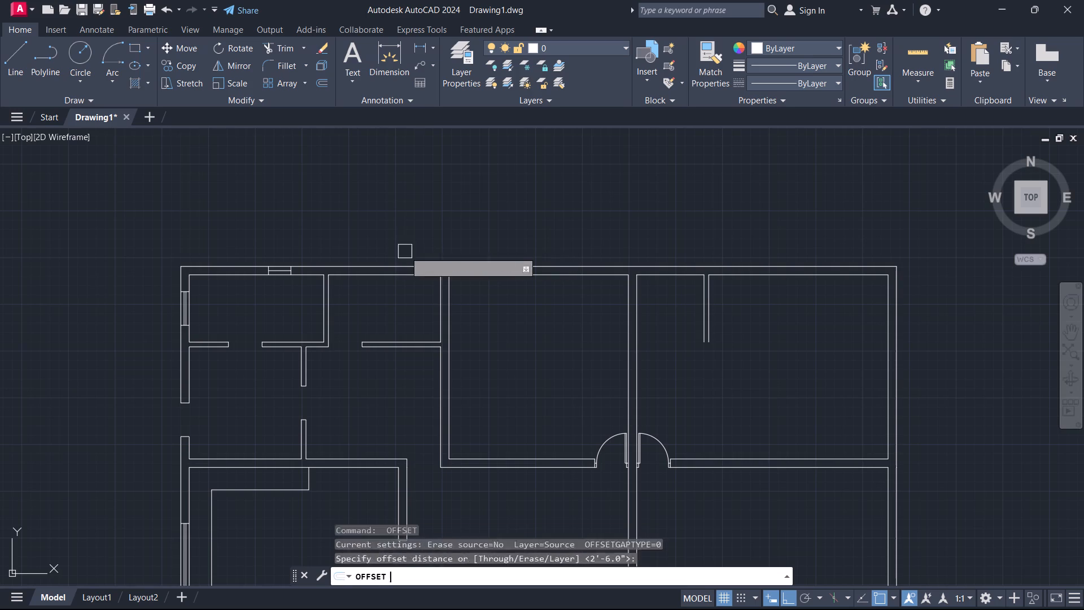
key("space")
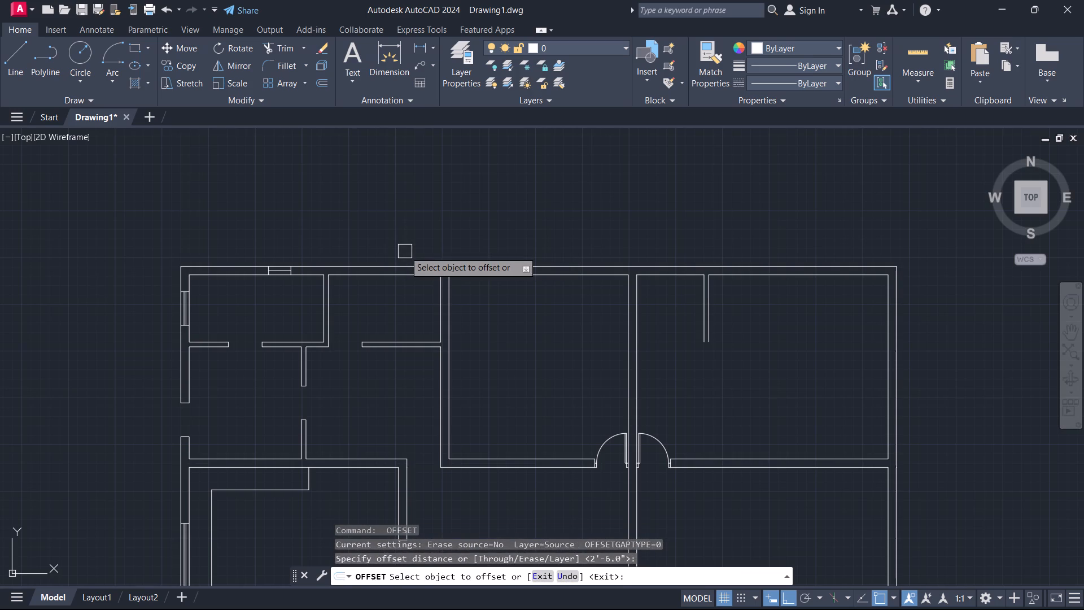
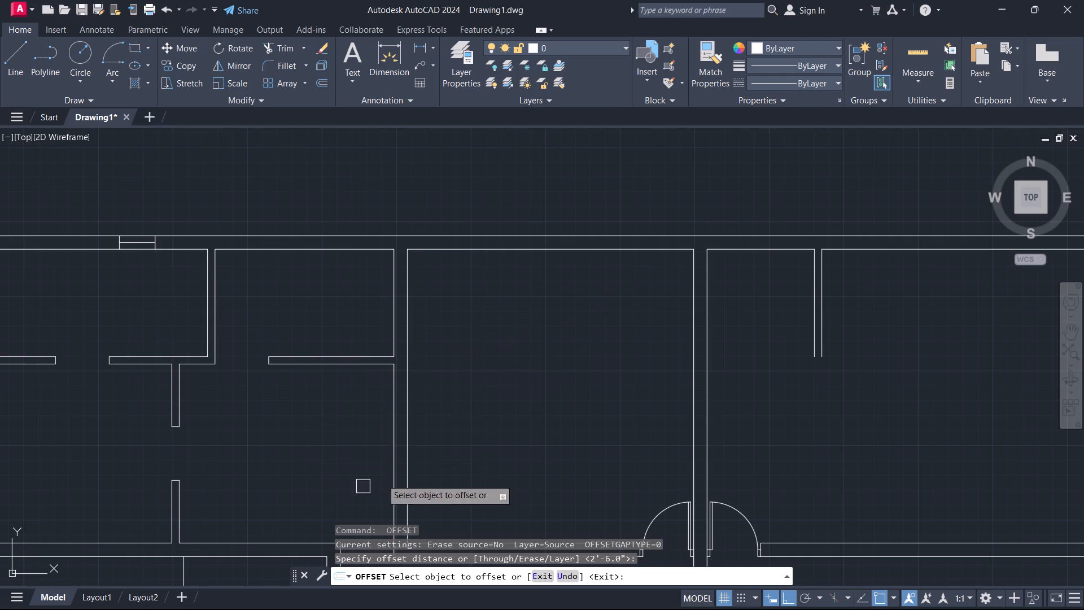
Offset the lower line of the horizontal wall below the left-hand rooms upward by 2'-6".
double_click(239, 553)
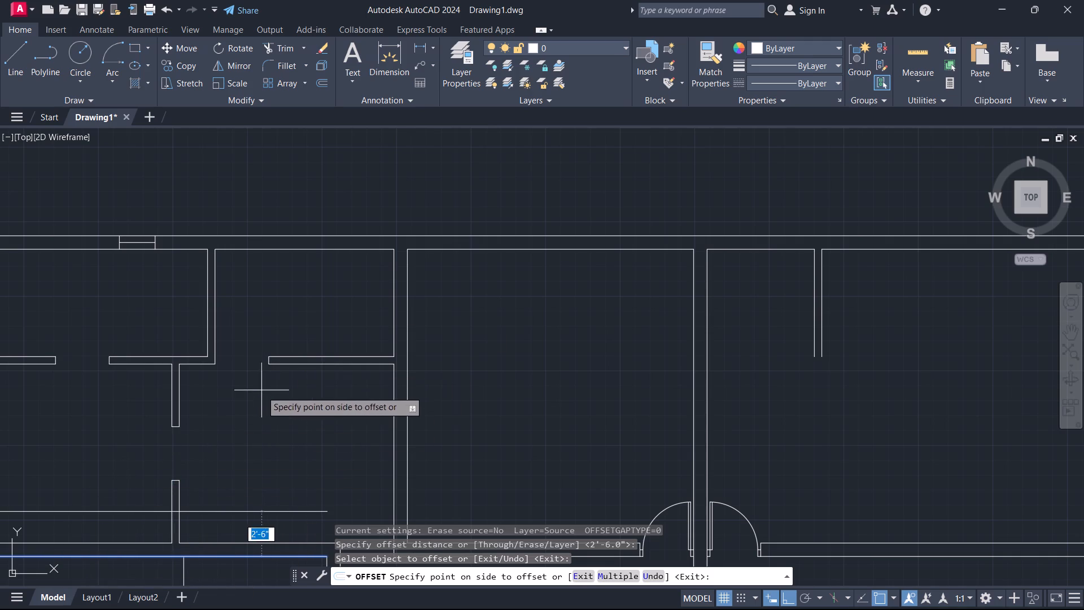
left_click(322, 295)
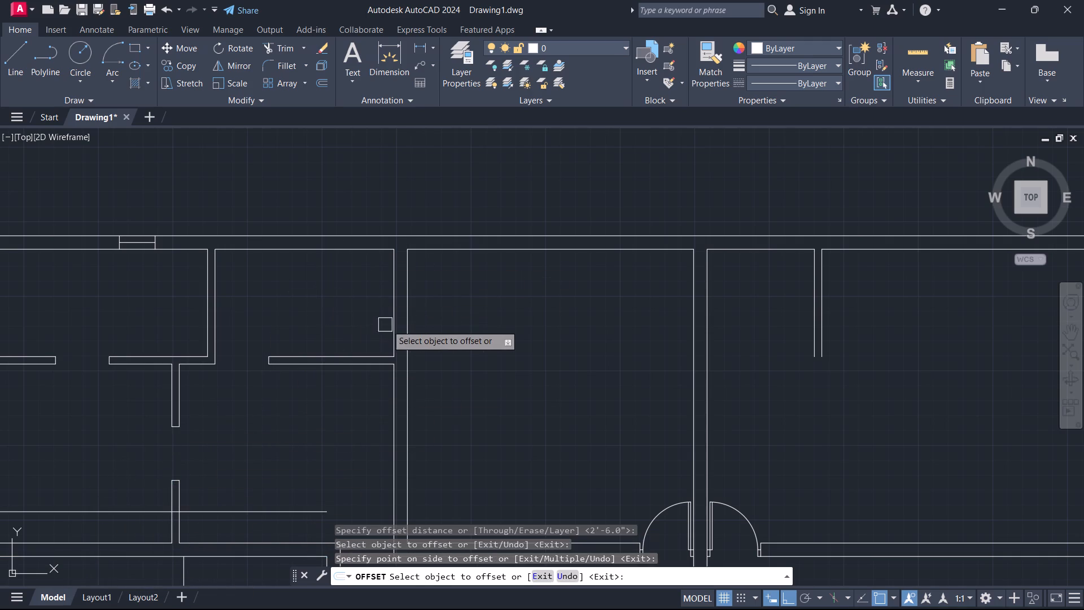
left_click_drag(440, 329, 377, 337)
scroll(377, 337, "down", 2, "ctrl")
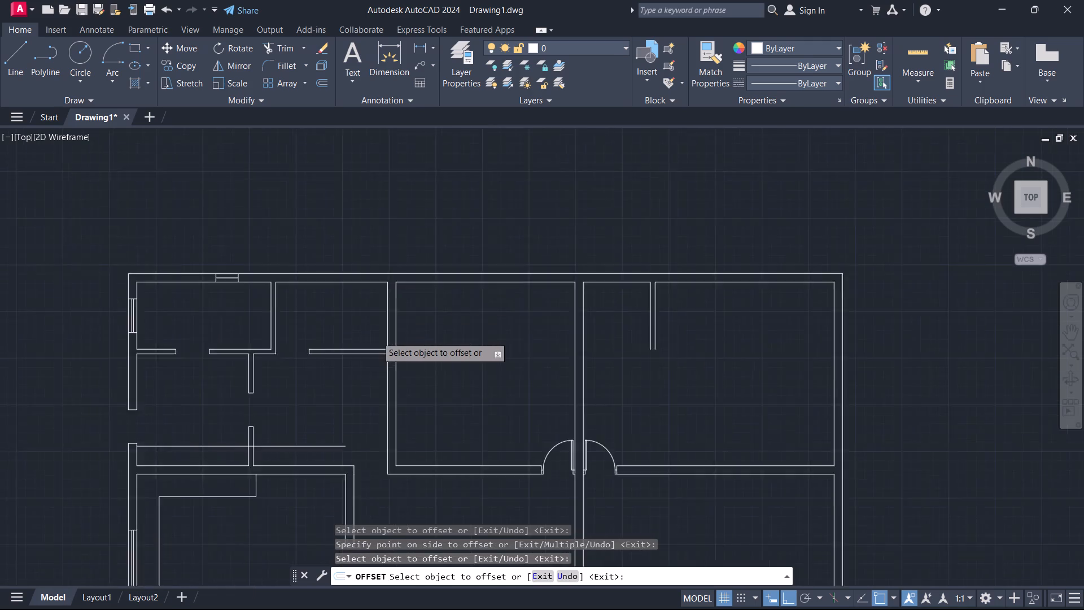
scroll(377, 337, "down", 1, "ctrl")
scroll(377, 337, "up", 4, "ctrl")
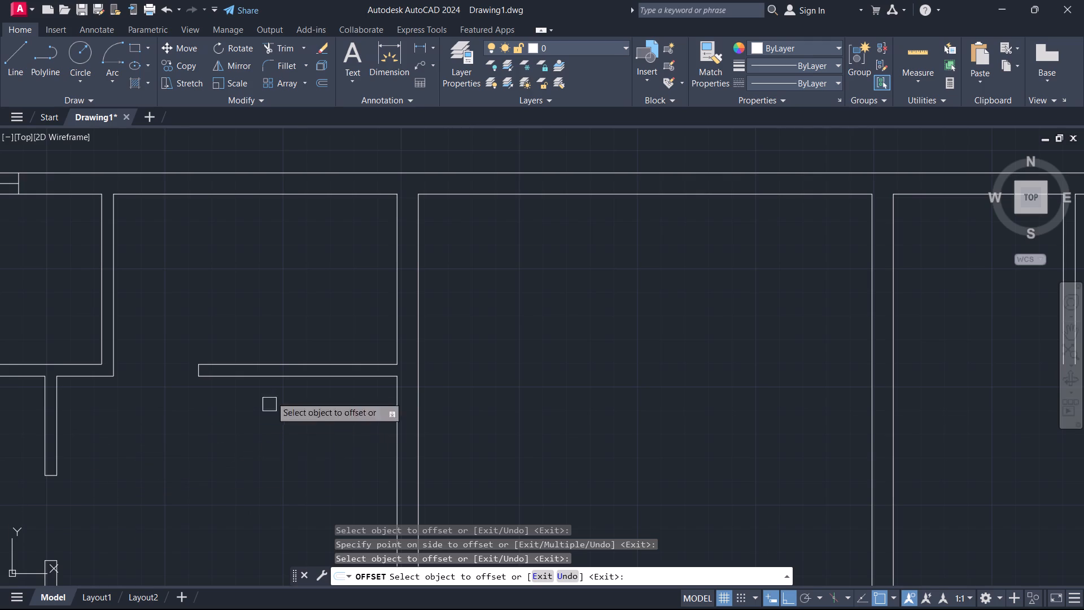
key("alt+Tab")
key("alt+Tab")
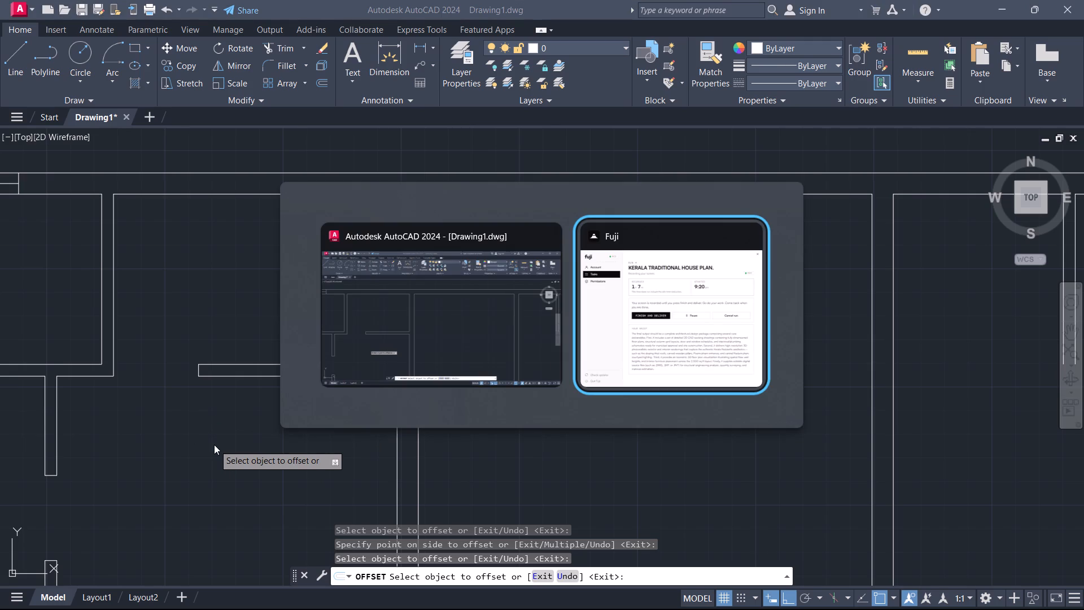
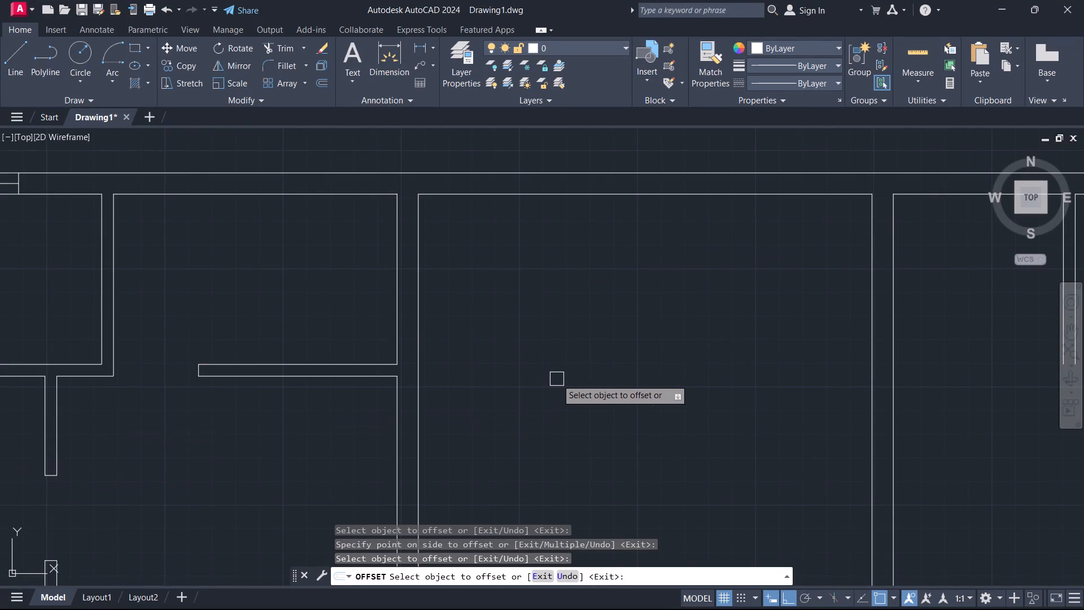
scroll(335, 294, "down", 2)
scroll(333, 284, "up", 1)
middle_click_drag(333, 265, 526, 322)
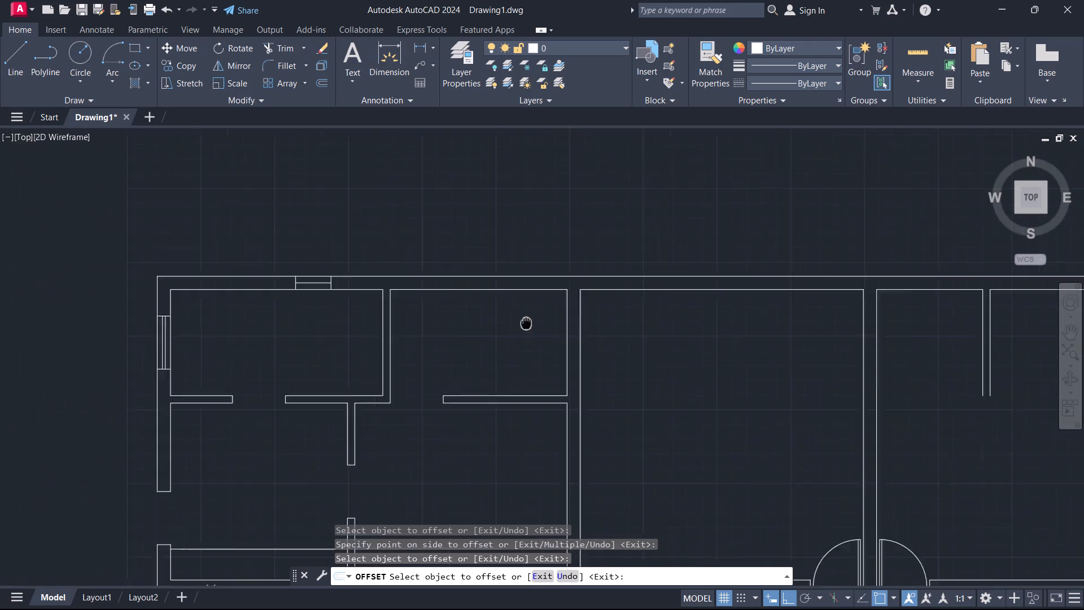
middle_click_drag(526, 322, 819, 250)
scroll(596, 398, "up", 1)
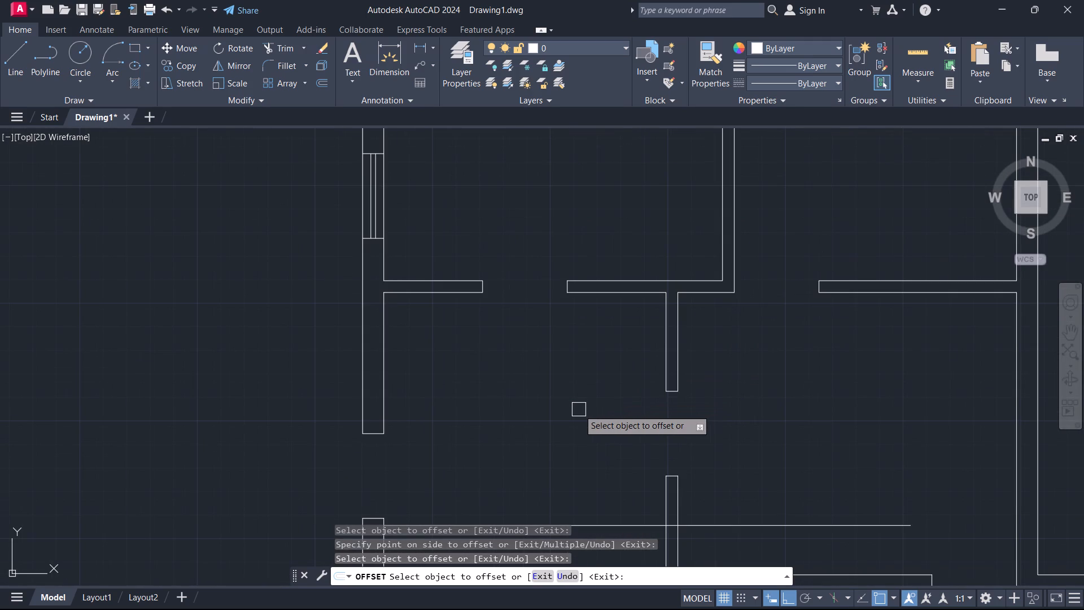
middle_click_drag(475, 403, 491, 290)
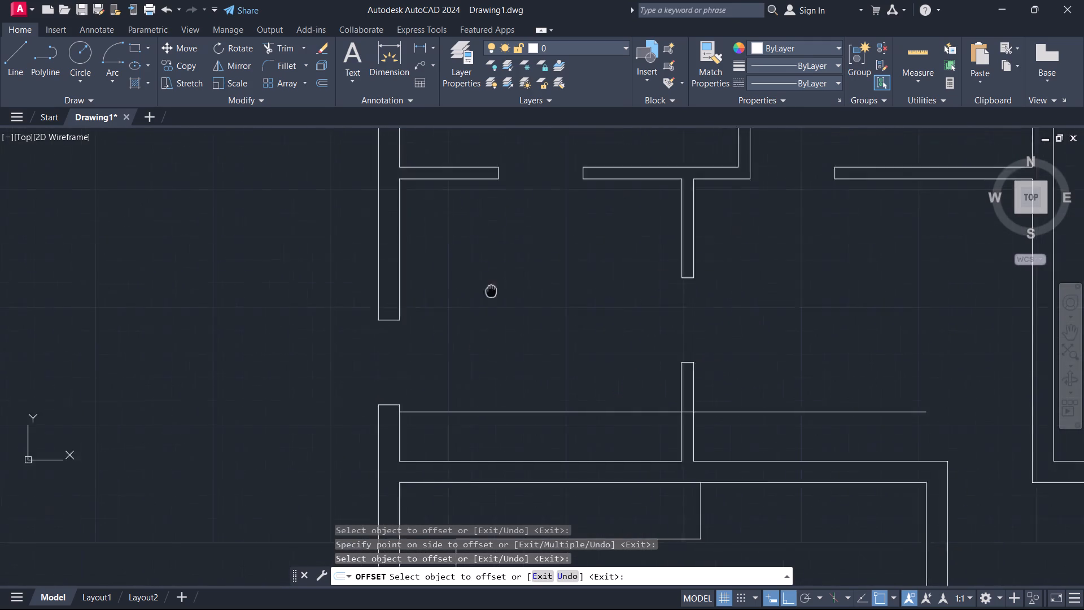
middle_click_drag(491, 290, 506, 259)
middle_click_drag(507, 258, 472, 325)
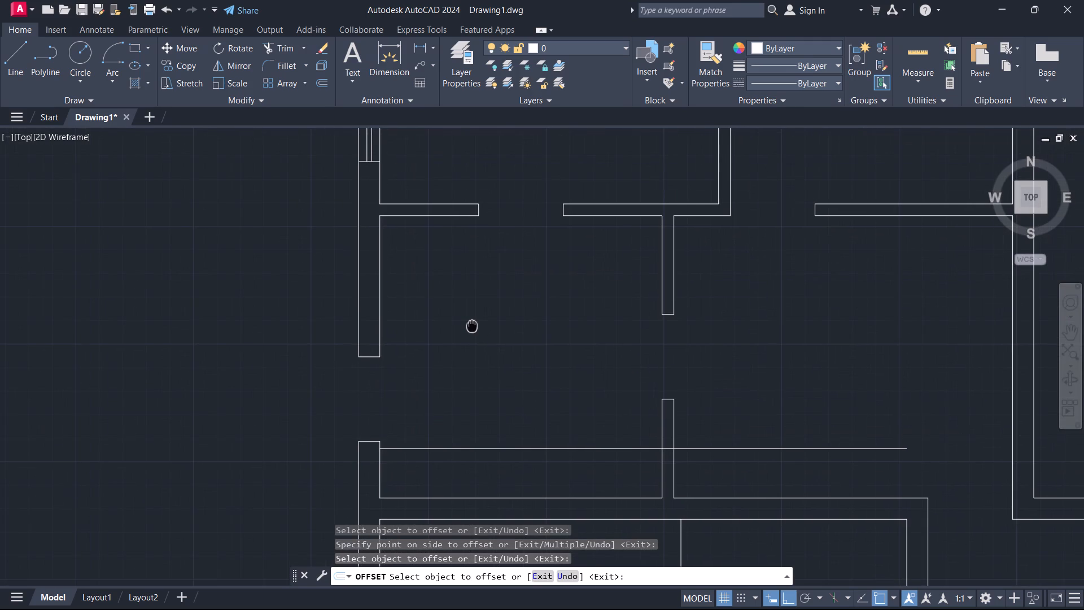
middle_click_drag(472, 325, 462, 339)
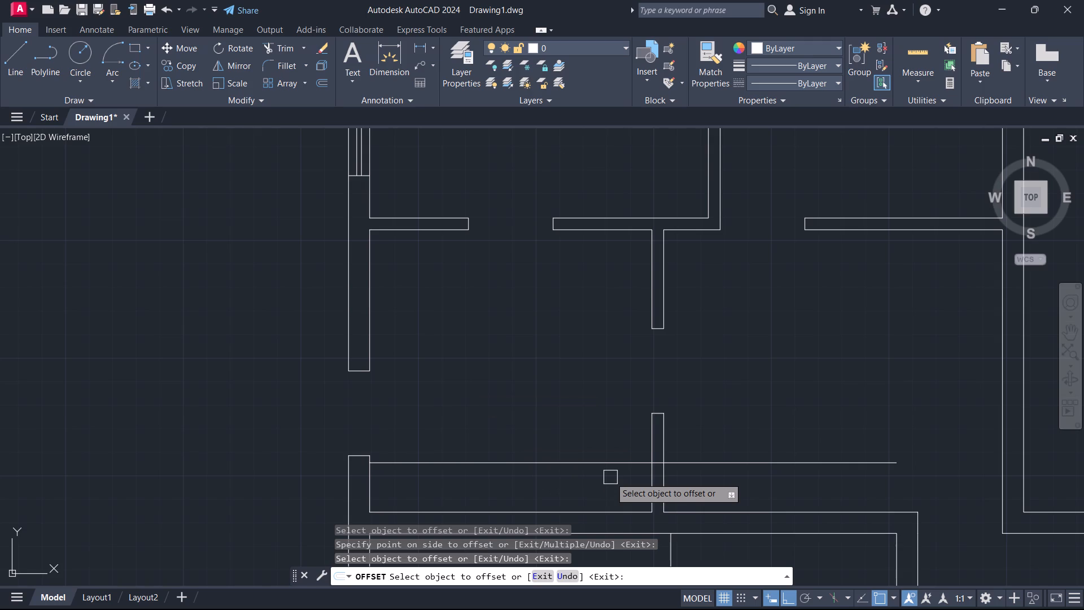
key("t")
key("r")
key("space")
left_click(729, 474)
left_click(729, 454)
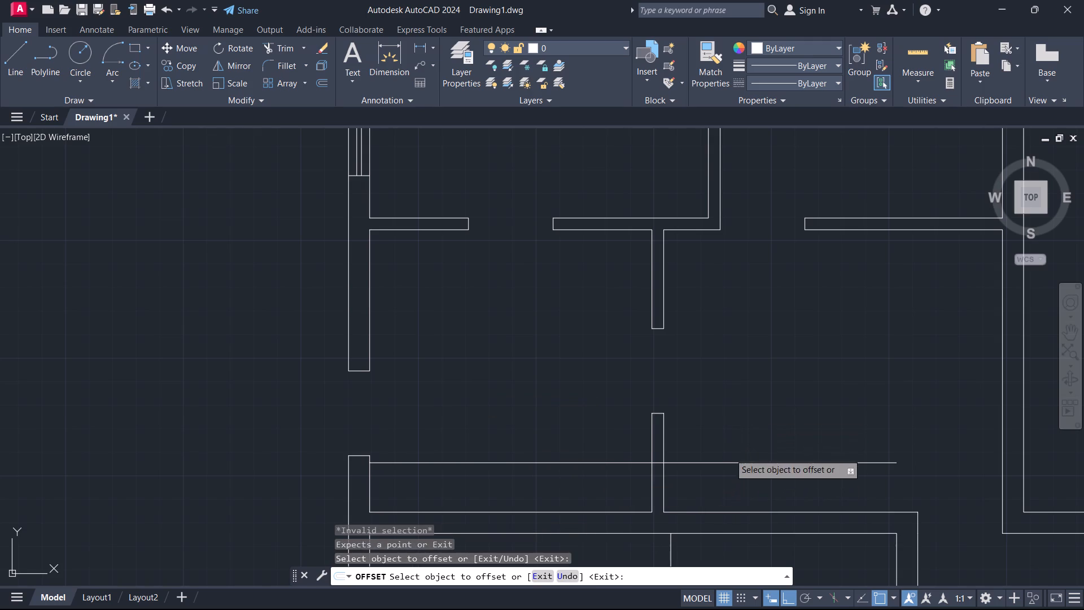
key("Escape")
Delete the horizontal offset line crossing the short partition, just above the bottom wall of the upper-left rooms.
scroll(712, 452, "down", 3)
scroll(714, 448, "up", 2)
left_click(723, 462)
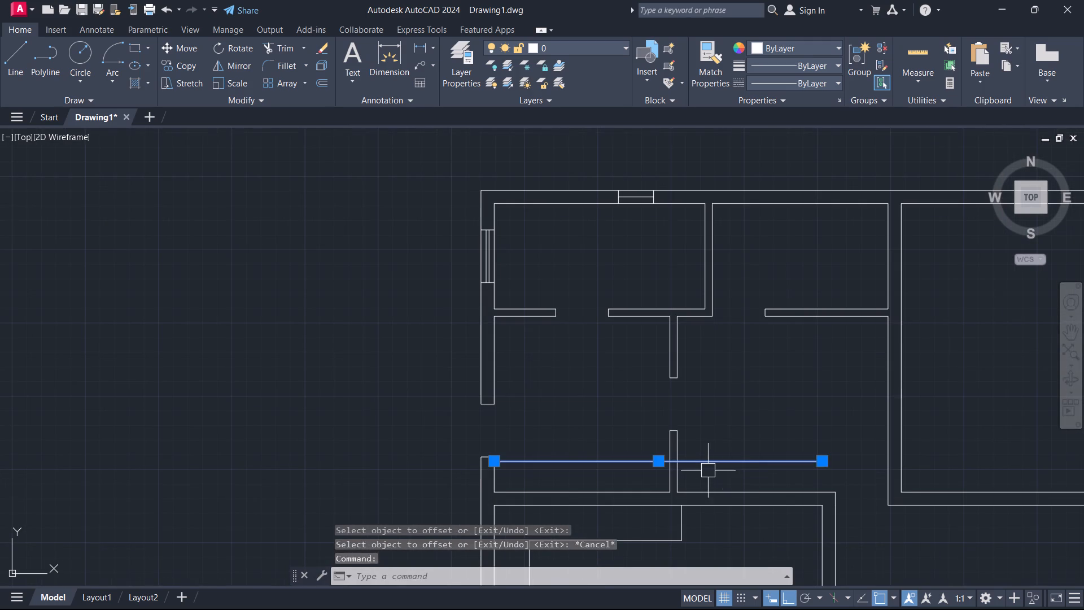
key("Delete")
Examine the counter room, the staircase and the surrounding rooms of the floor plan for remaining openings to detail.
scroll(707, 470, "down", 5)
middle_click_drag(689, 372, 680, 283)
scroll(686, 426, "up", 1)
scroll(686, 426, "down", 1)
scroll(686, 426, "up", 1)
middle_click_drag(680, 424, 596, 391)
scroll(608, 390, "up", 3)
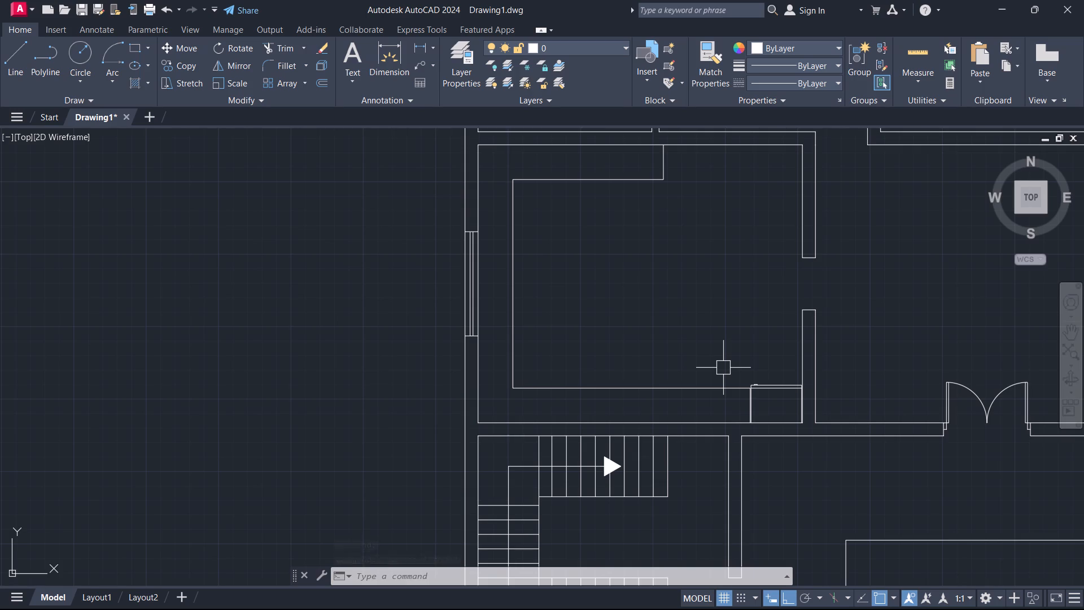
scroll(724, 369, "down", 2)
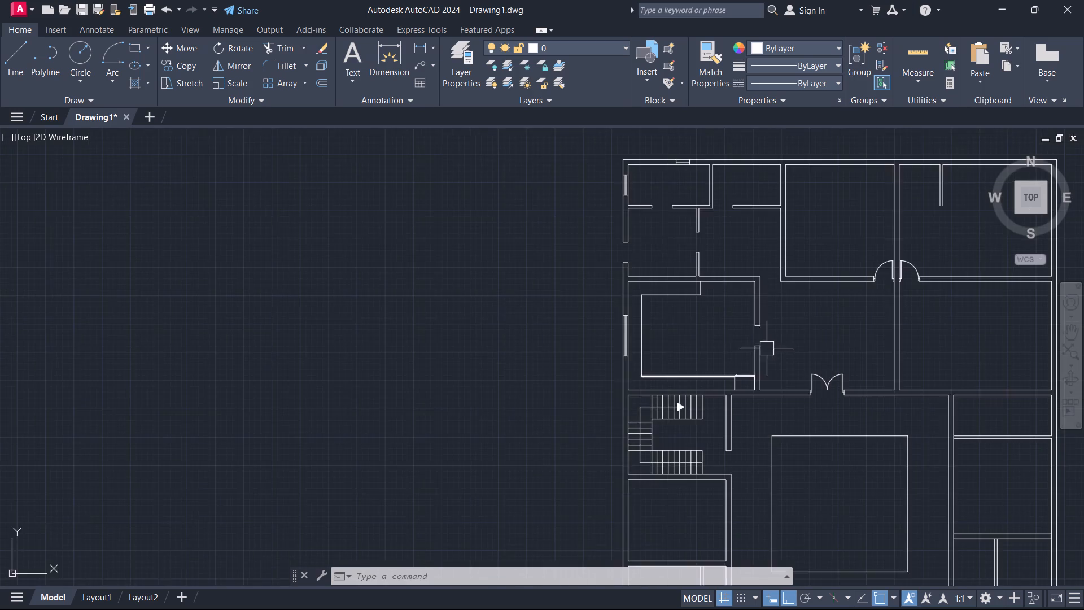
middle_click_drag(771, 347, 528, 334)
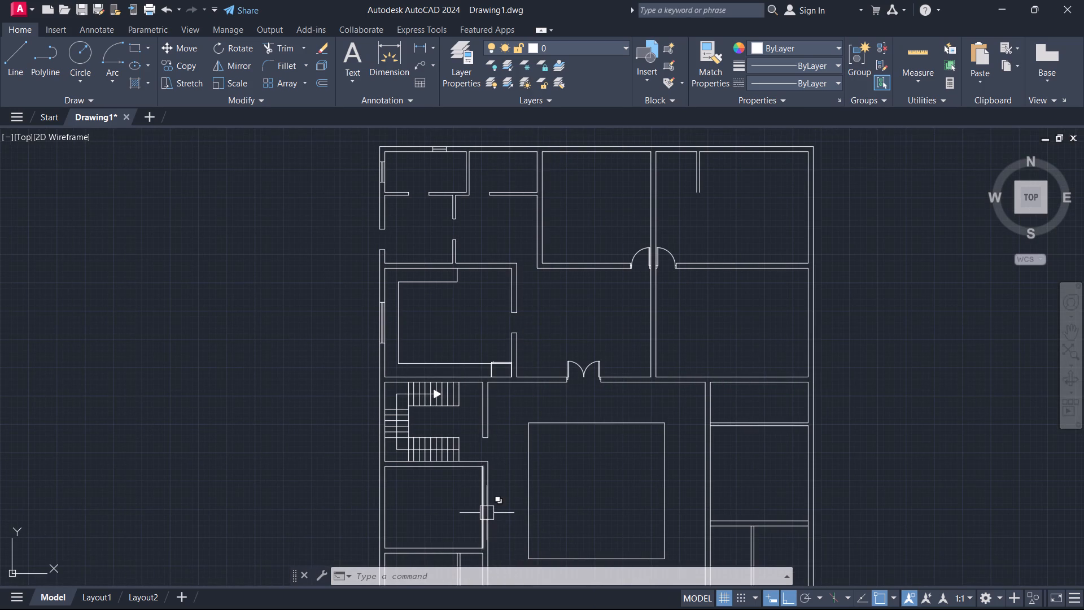
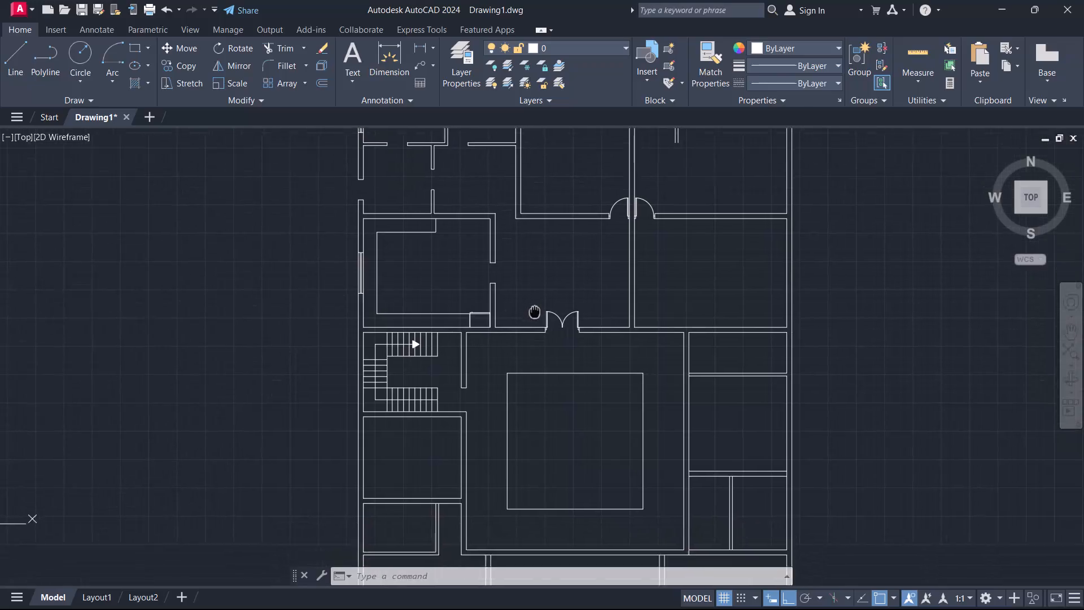
Start a multiline text label in the upper-left corner room and enter UTILITY.
scroll(534, 303, "up", 2)
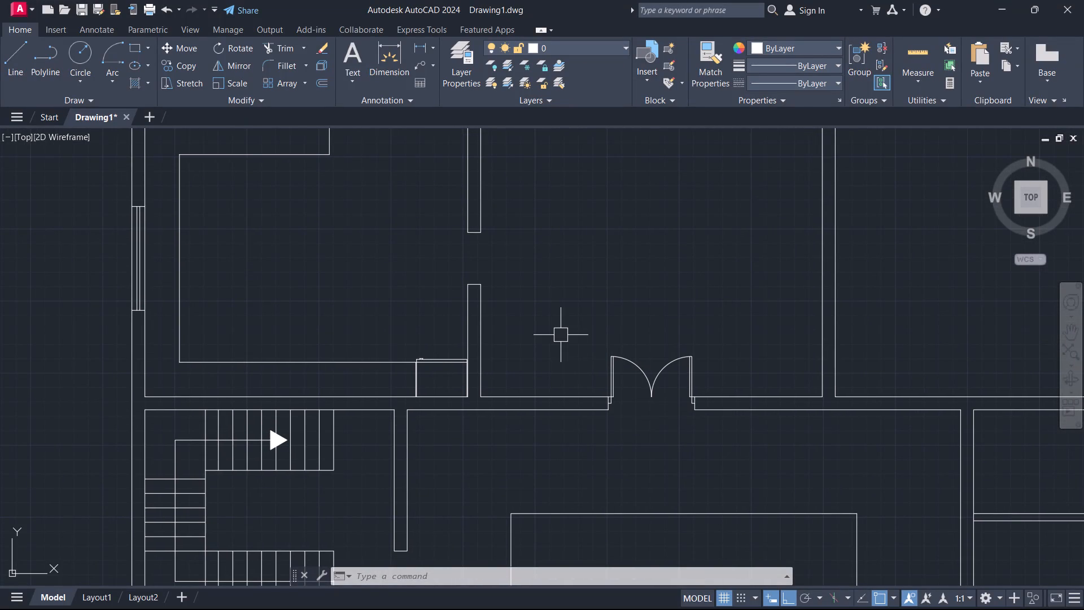
scroll(568, 326, "up", 1)
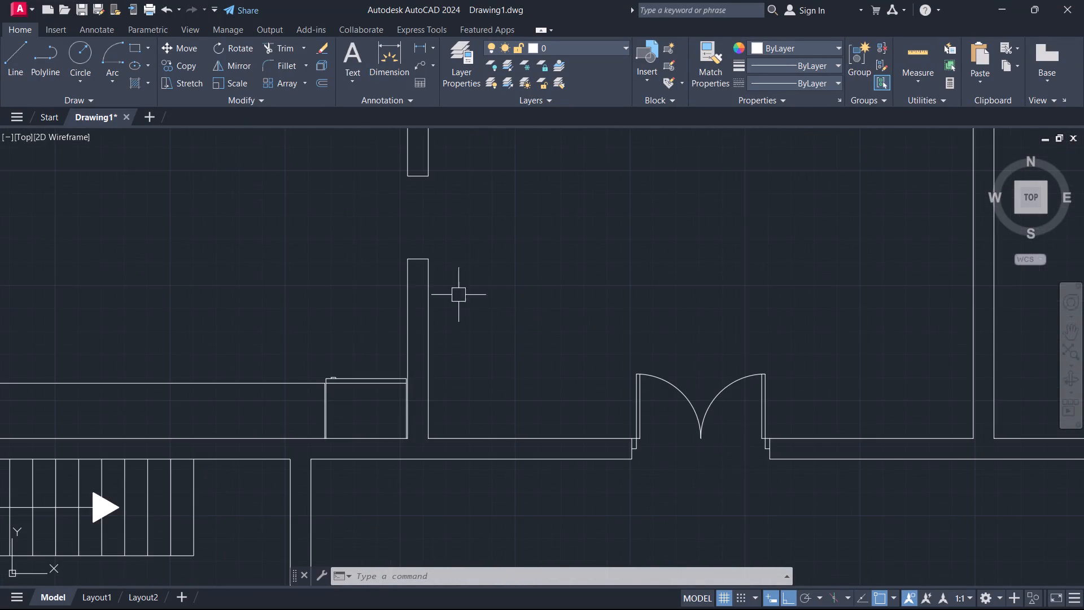
middle_click_drag(430, 270, 1045, 397)
scroll(1043, 396, "down", 2)
middle_click_drag(1001, 304, 693, 522)
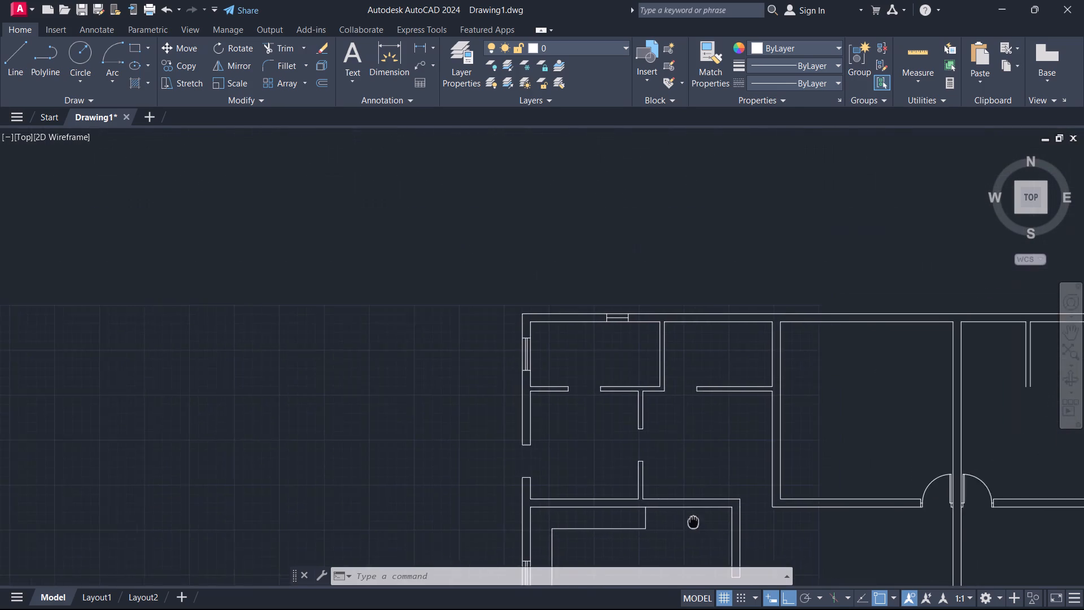
middle_click_drag(693, 522, 681, 520)
scroll(556, 391, "up", 2)
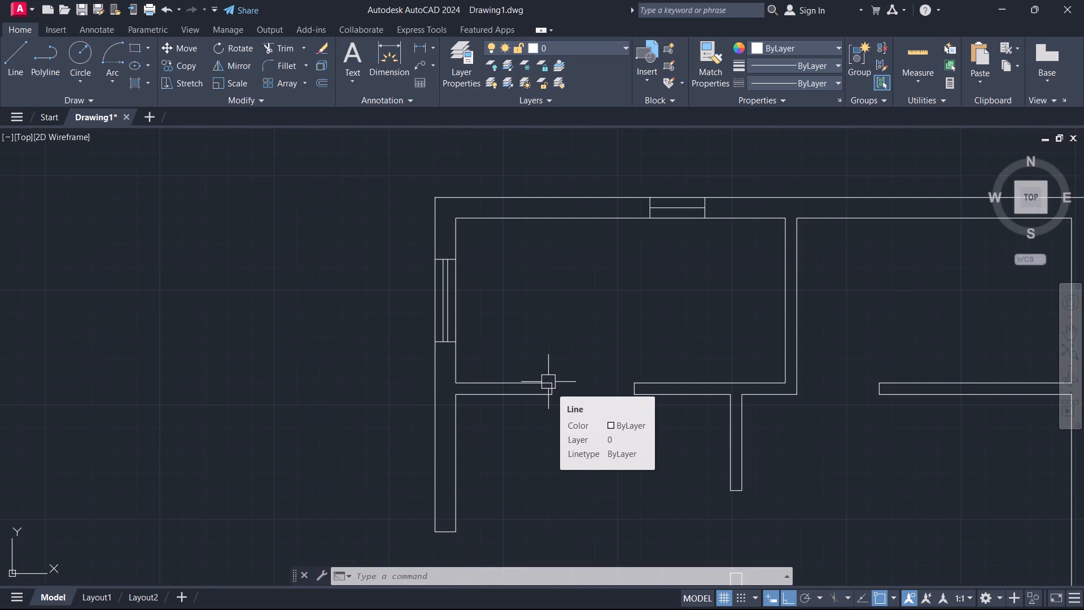
type("T")
key("space")
left_click(543, 269)
left_click(668, 346)
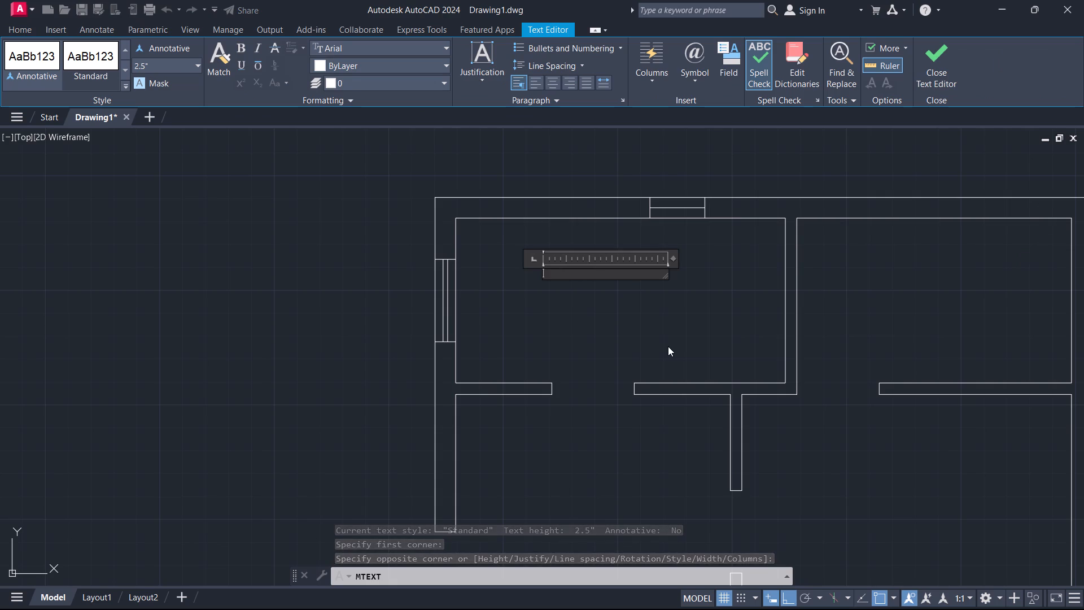
type("UTILITY")
key("space")
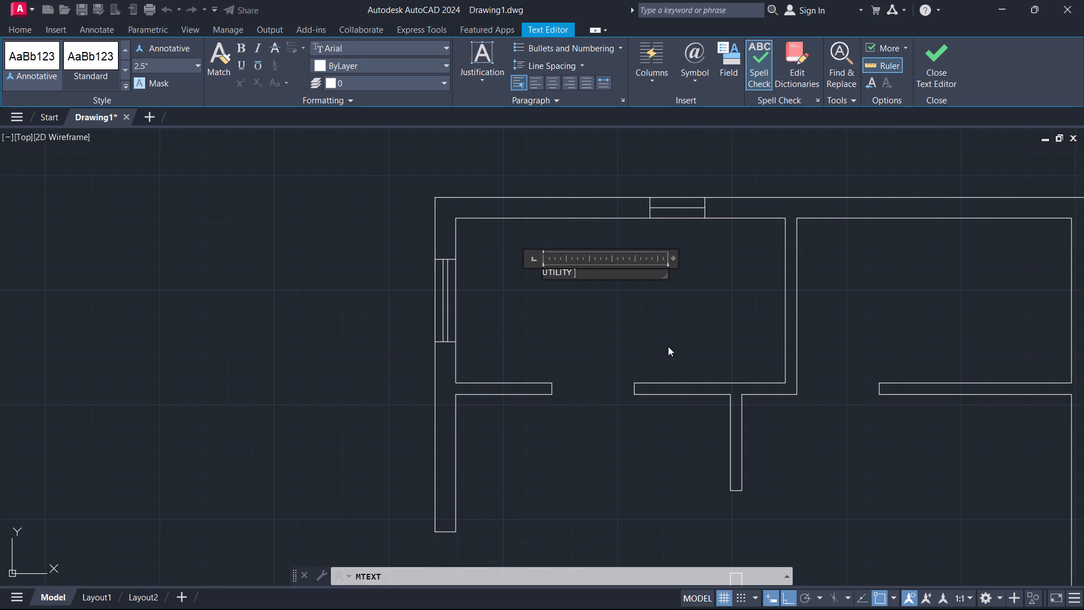
Add a second line reading 12'0"6'" beneath UTILITY and finish the room label.
type("12")
key("apostrophe")
key("6")
key("BackSpace")
key("BackSpace")
key("BackSpace")
key("BackSpace")
key("Return")
type("12")
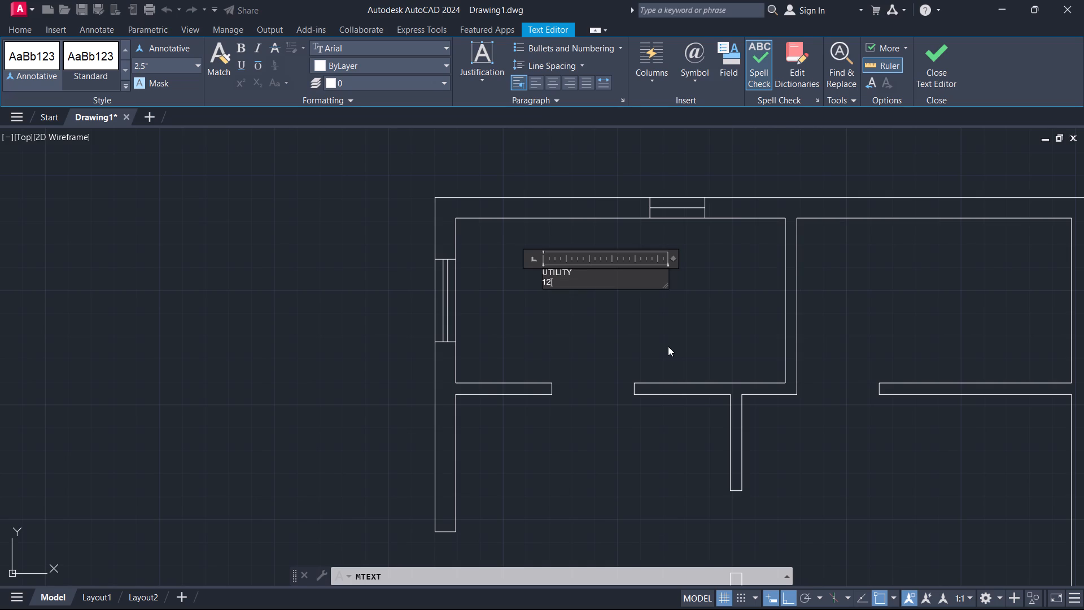
key("apostrophe")
type("0\"6")
key("apostrophe")
key("shift+quotedbl")
left_click(930, 68)
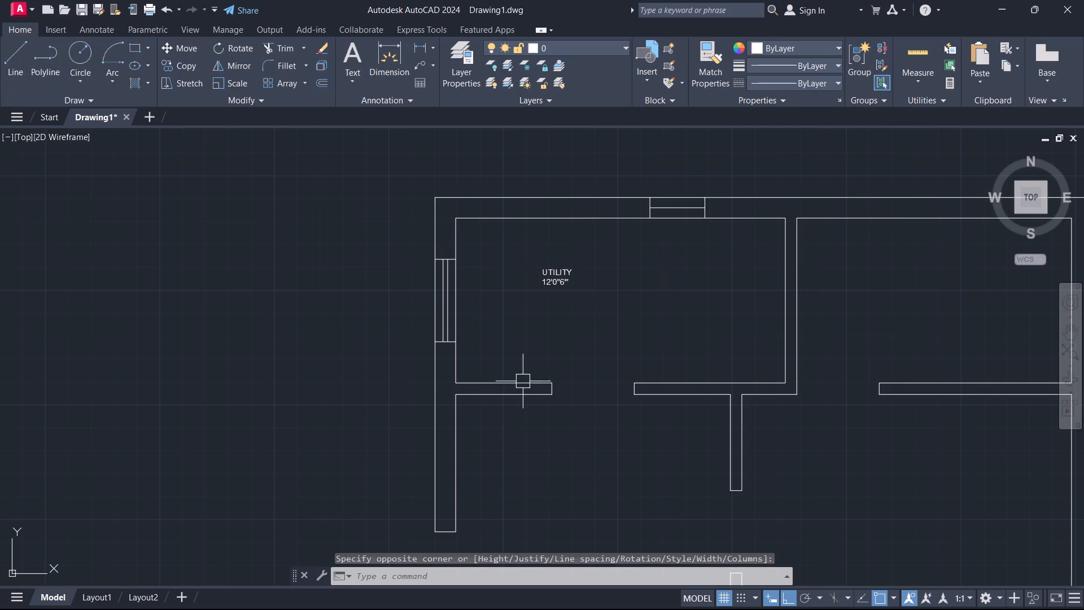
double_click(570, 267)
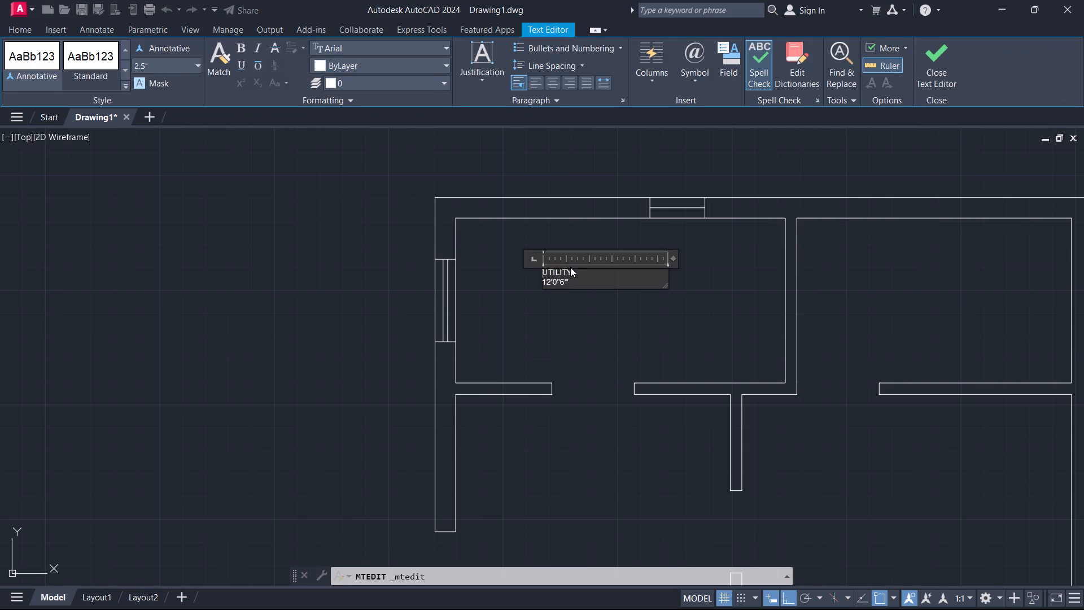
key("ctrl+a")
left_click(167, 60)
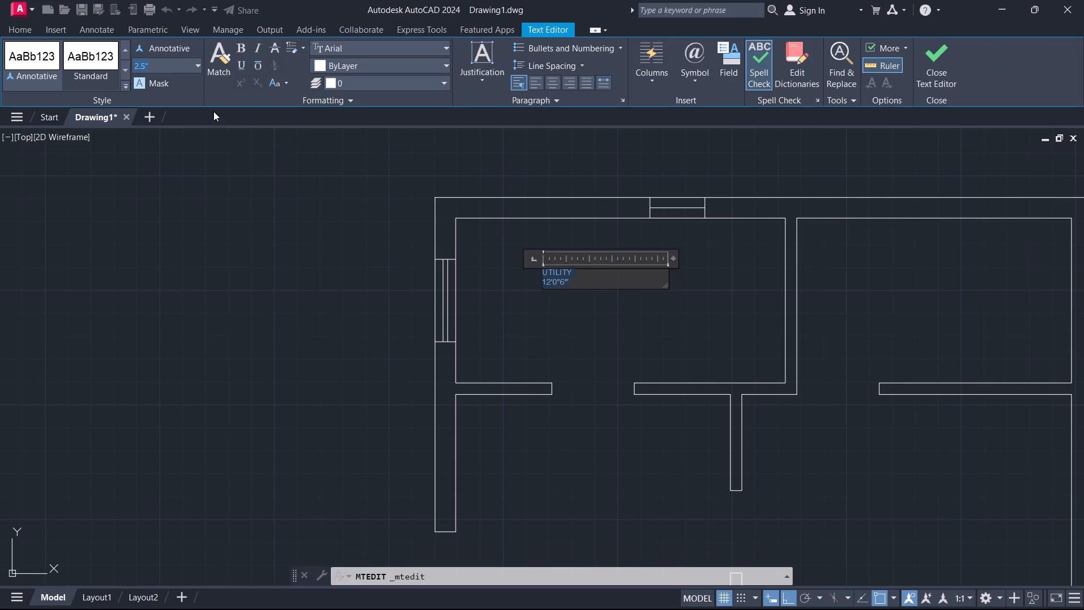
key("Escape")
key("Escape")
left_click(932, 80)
Measure the utility room's clear distances between its bottom and top walls and between its side walls.
type("DI")
key("space")
left_click(527, 384)
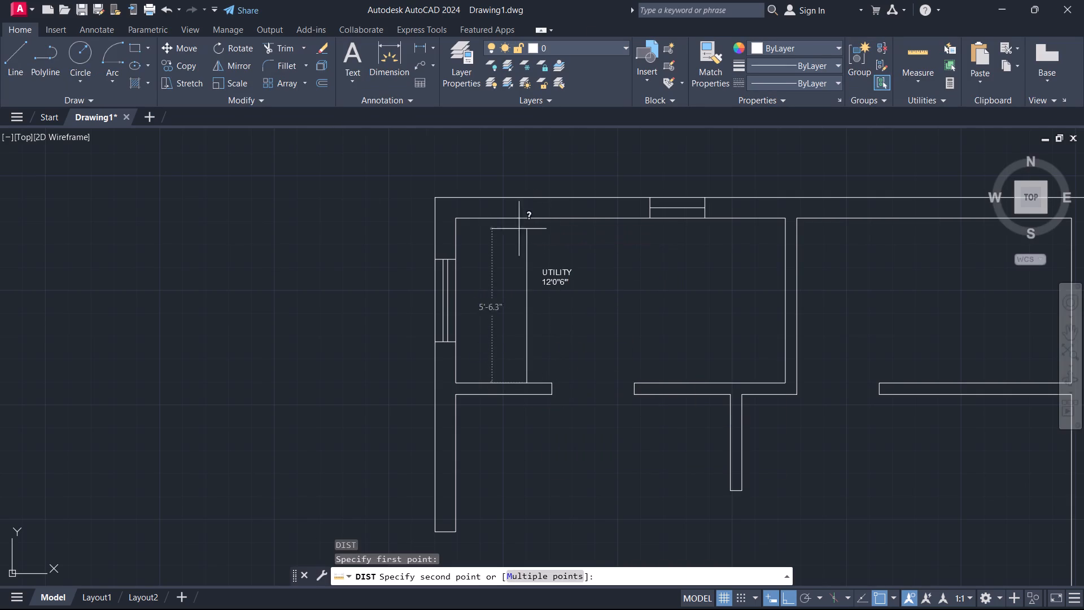
key("Escape")
key("space")
left_click(462, 276)
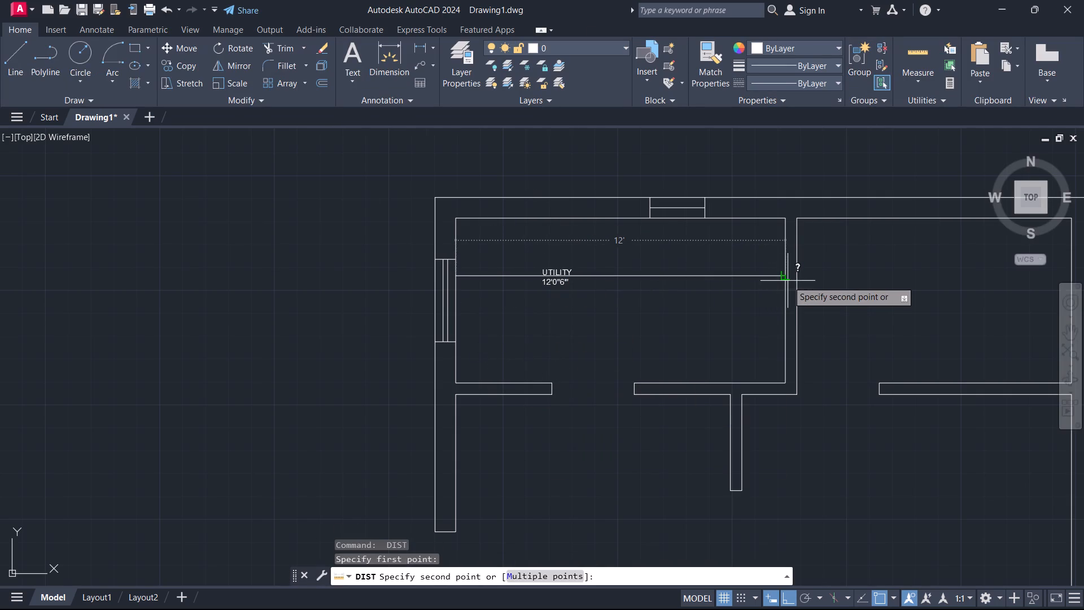
key("Escape")
Set the text height of the whole UTILITY label to 10".
double_click(553, 274)
key("ctrl+a")
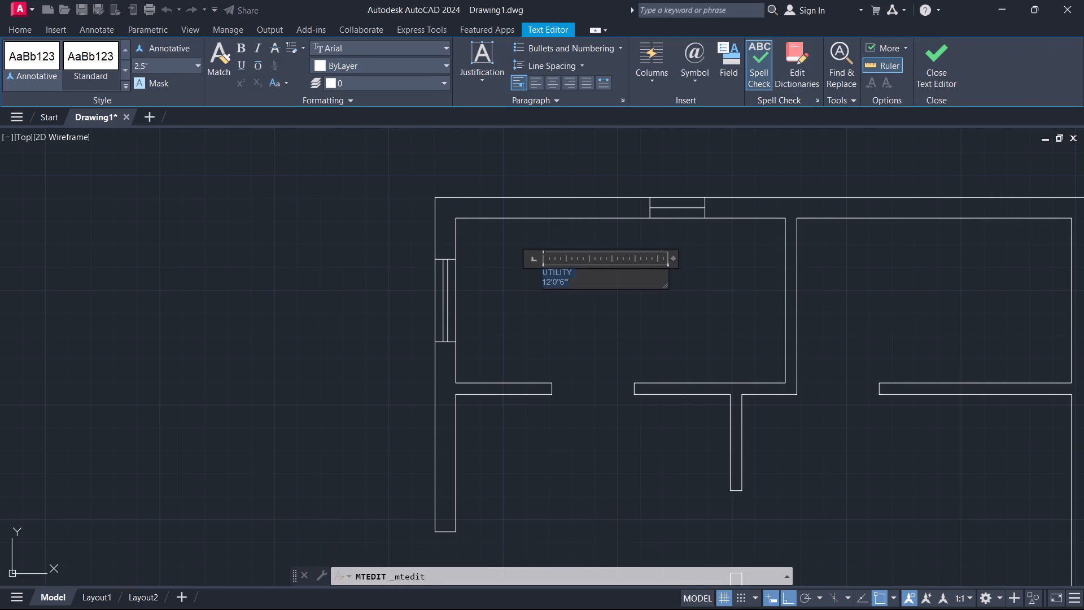
left_click(158, 61)
type("10")
key("Return")
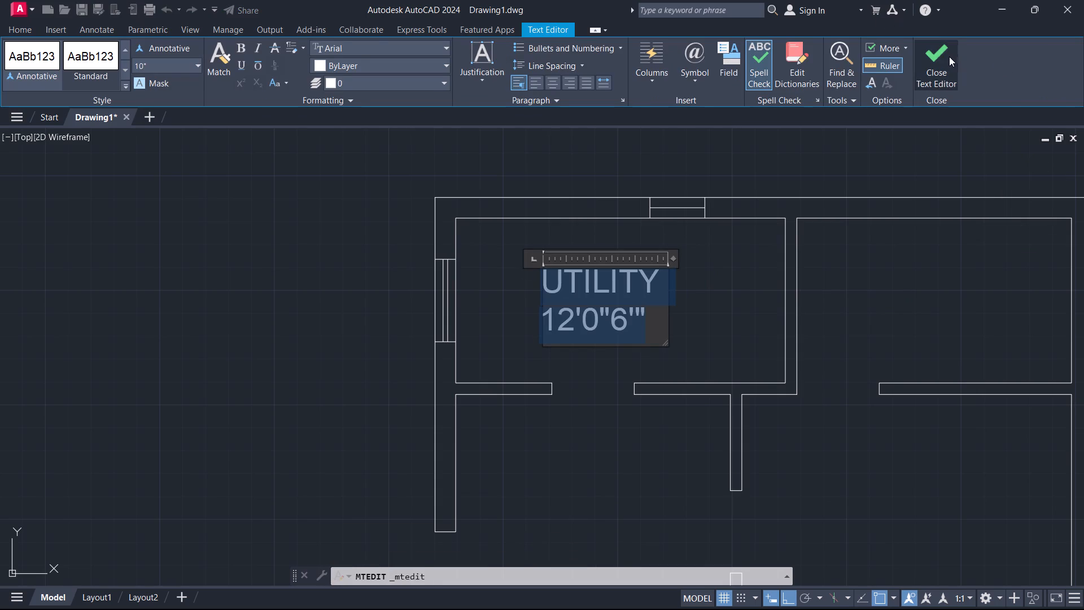
left_click(954, 57)
Copy the UTILITY label into the adjacent room to the right.
middle_click_drag(682, 312, 522, 304)
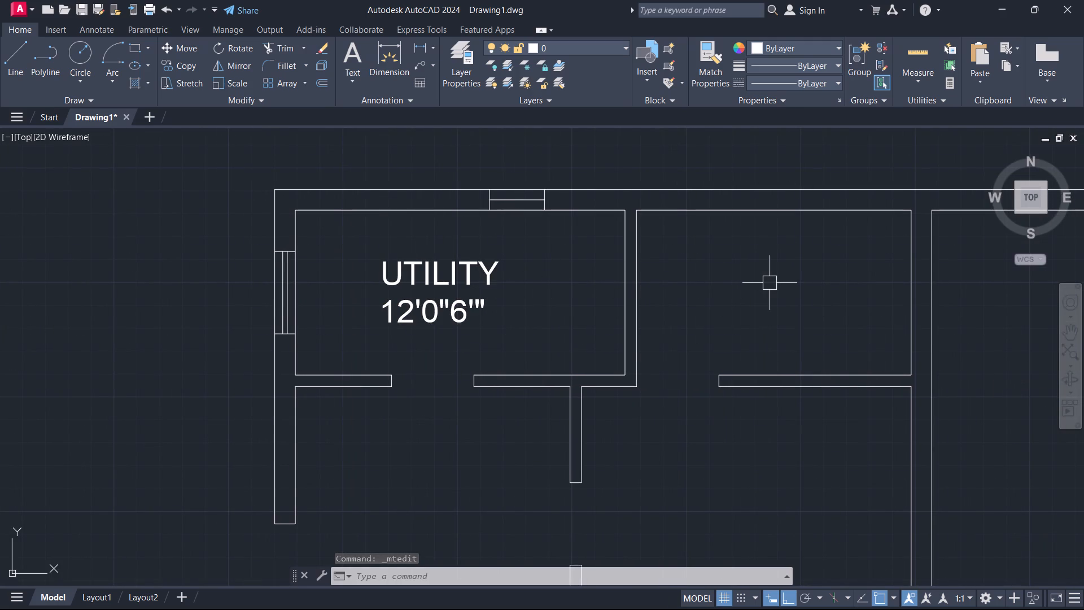
left_click(474, 305)
type("CO")
key("space")
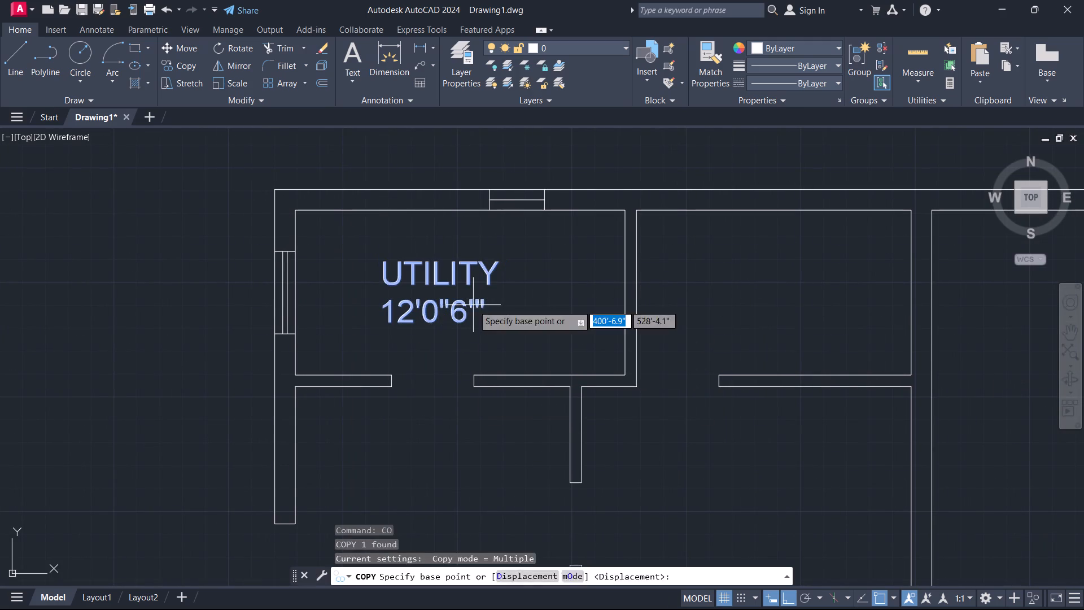
left_click(473, 305)
left_click(811, 291)
key("Escape")
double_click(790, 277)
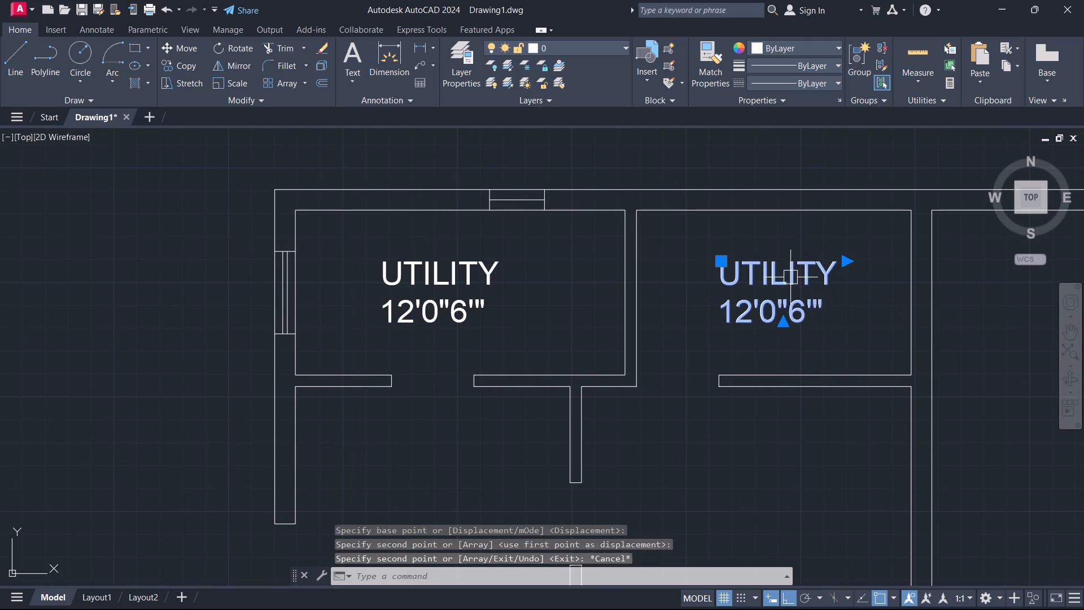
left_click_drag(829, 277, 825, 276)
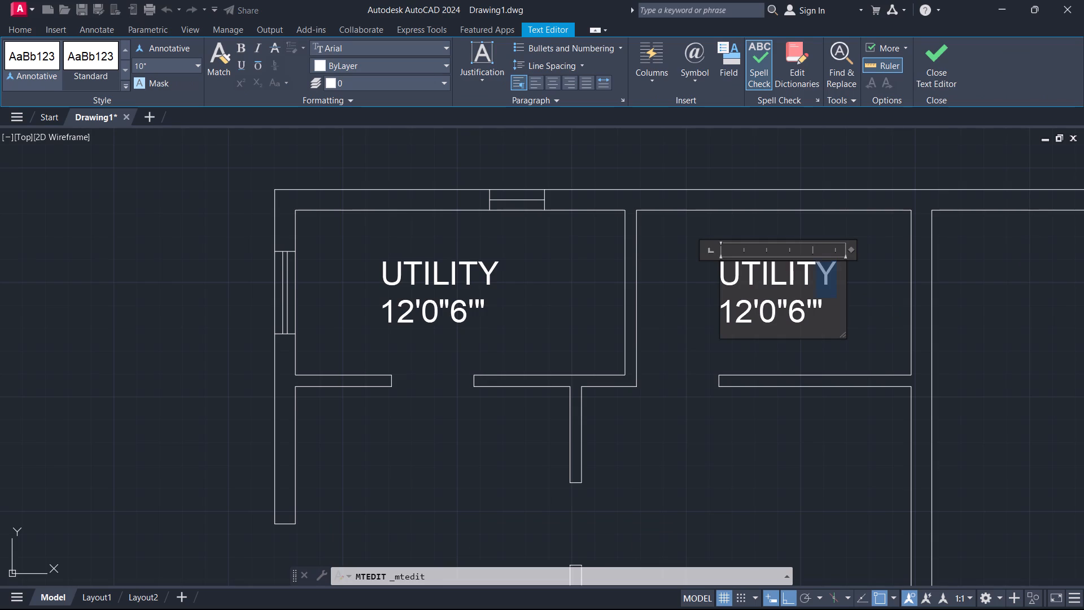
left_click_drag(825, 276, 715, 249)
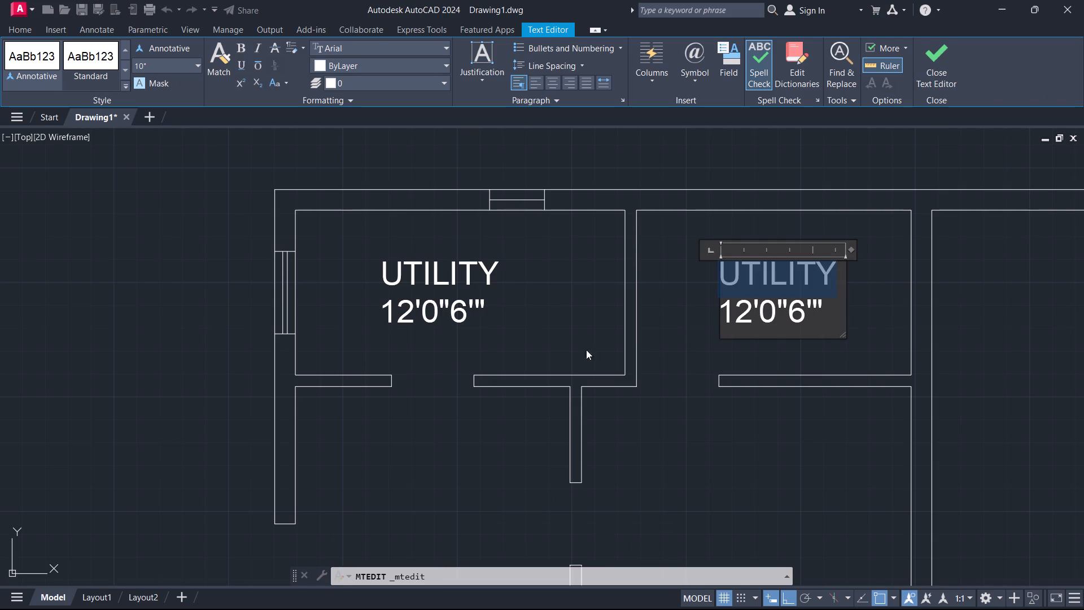
Correct the size line of the original UTILITY label to read 12'0"X6'0".
double_click(454, 298)
double_click(447, 315)
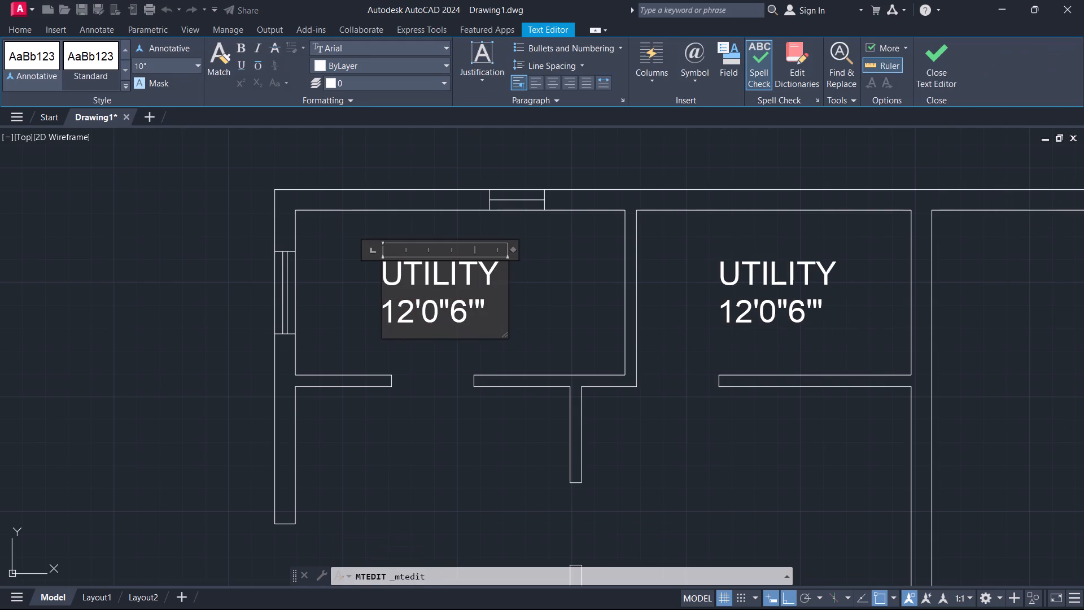
key("x")
key("Right")
key("Right")
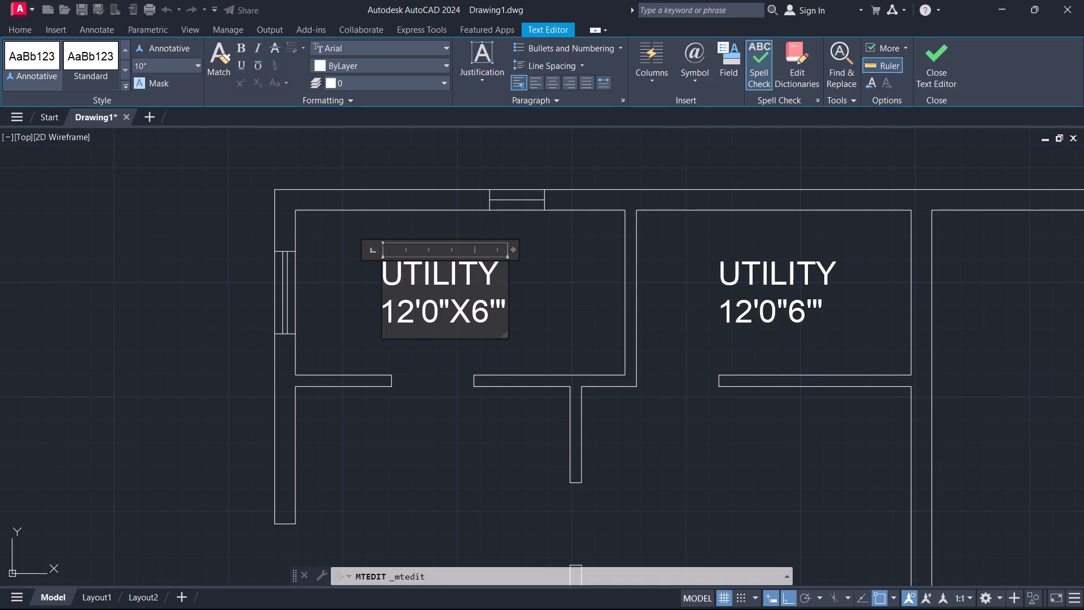
key("0")
Correct the size line of the copied label in the adjacent room to 12'0"X6'0" and finish editing.
double_click(816, 305)
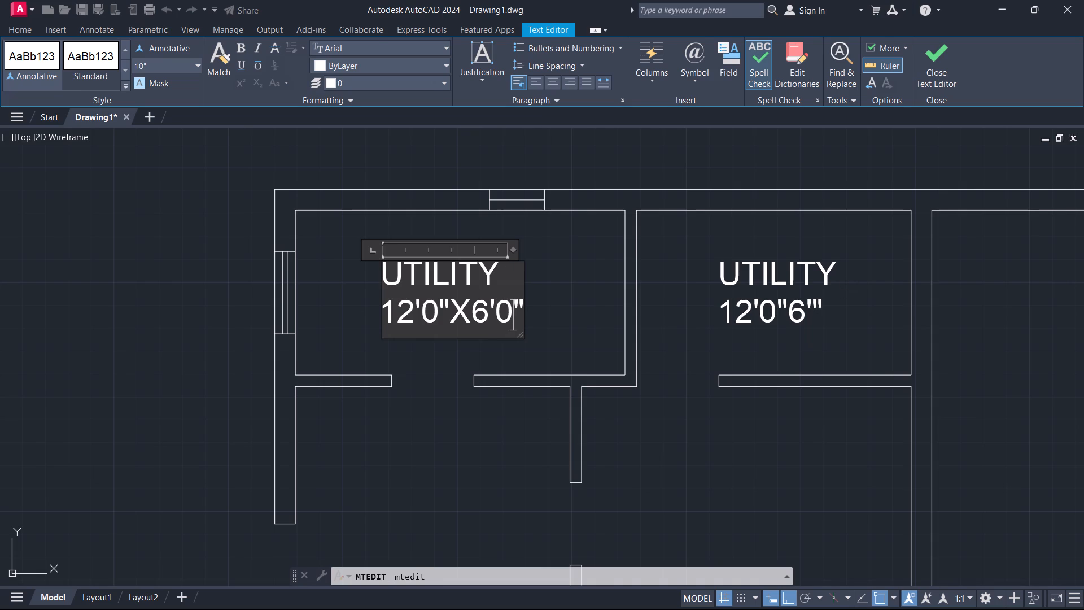
double_click(780, 307)
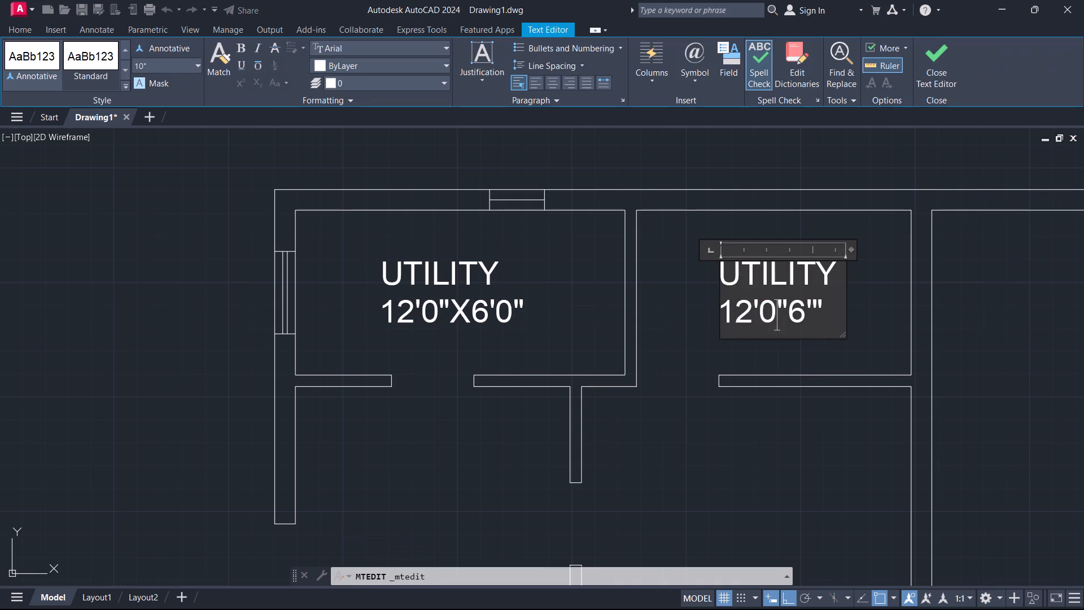
key("Right")
key("x")
key("Right")
key("Right")
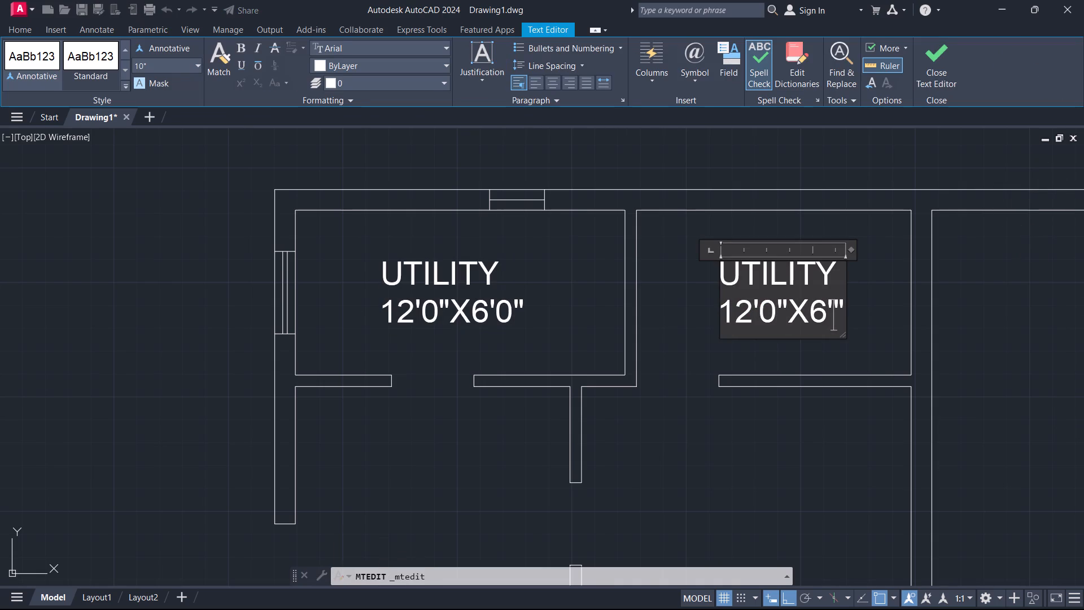
key("Left")
key("Right")
key("0")
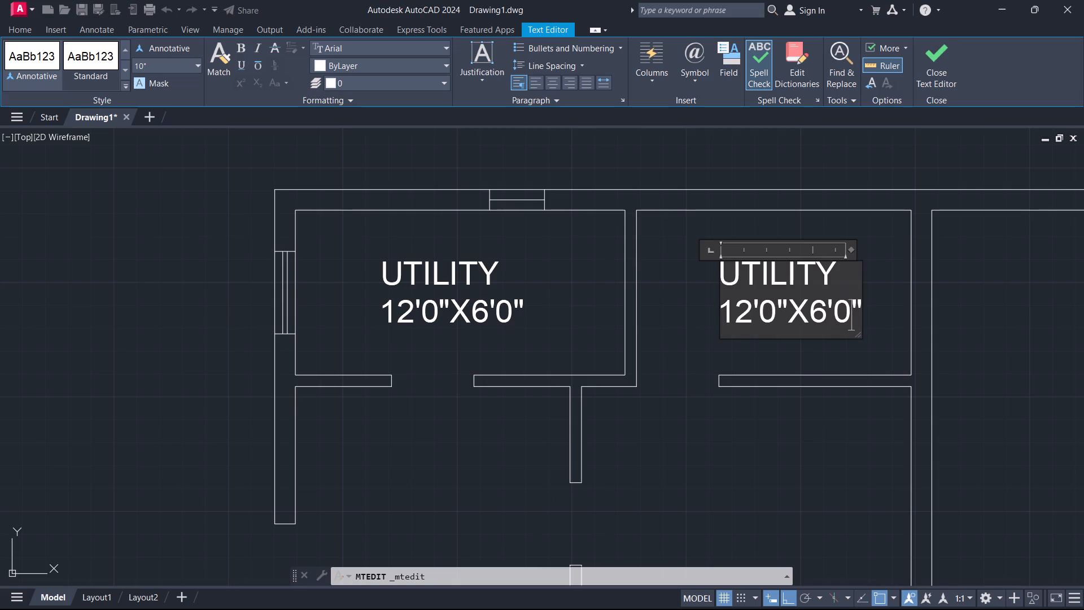
left_click(939, 69)
scroll(649, 337, "down", 2)
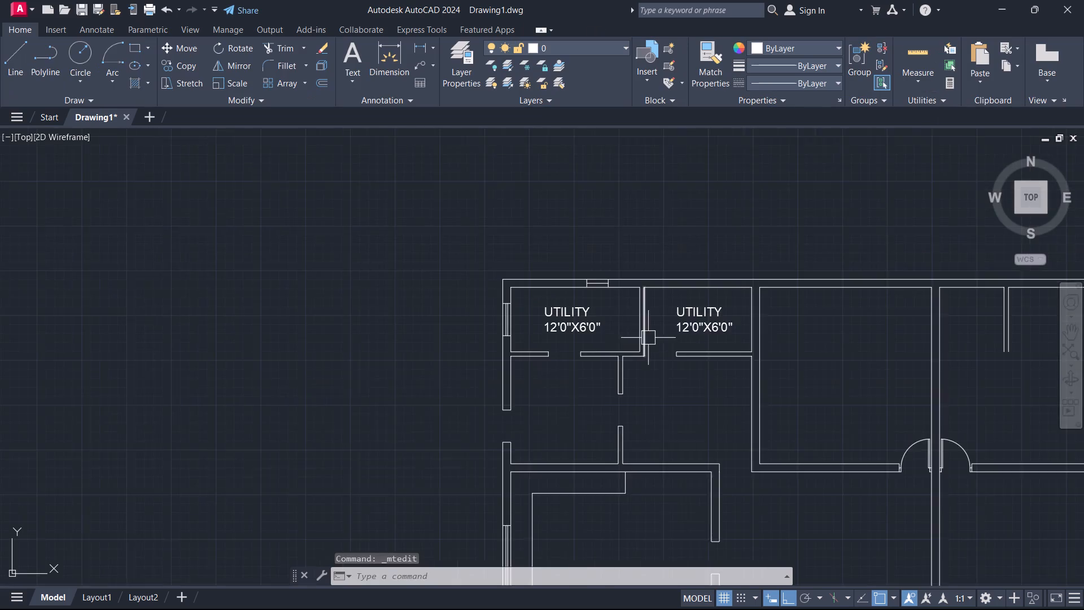
Rename the copied UTILITY label in the adjacent room to STORE, keeping its size line, and finish editing.
middle_click_drag(639, 333, 613, 290)
scroll(632, 285, "up", 3)
double_click(672, 260)
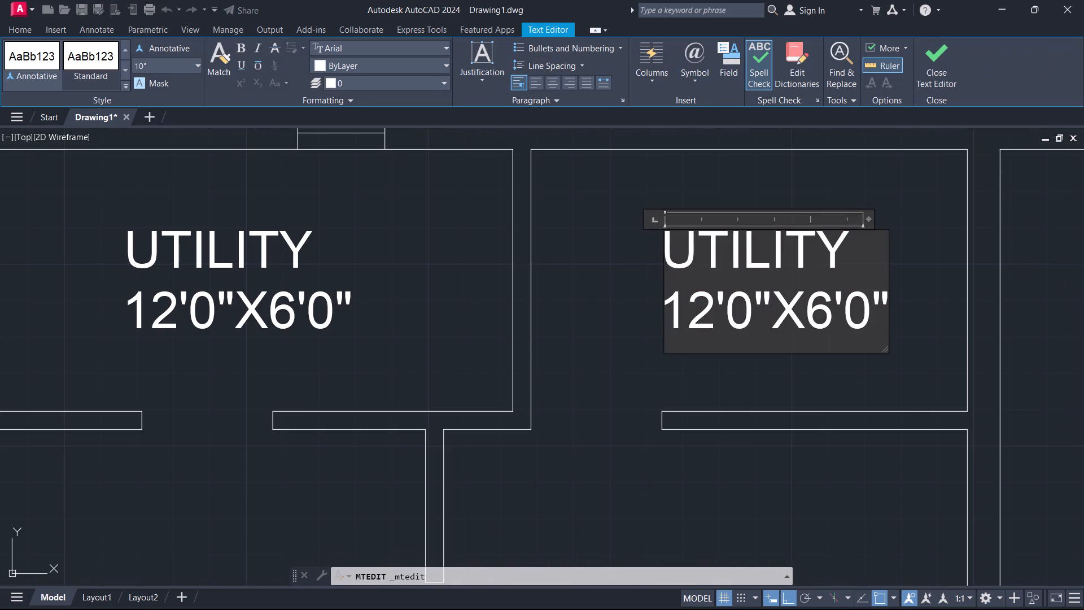
left_click(878, 243)
left_click(862, 256)
key("BackSpace")
key("BackSpace")
key("BackSpace")
key("BackSpace")
key("BackSpace")
key("BackSpace")
key("BackSpace")
key("BackSpace")
key("BackSpace")
key("BackSpace")
key("BackSpace")
key("BackSpace")
key("BackSpace")
key("BackSpace")
key("s")
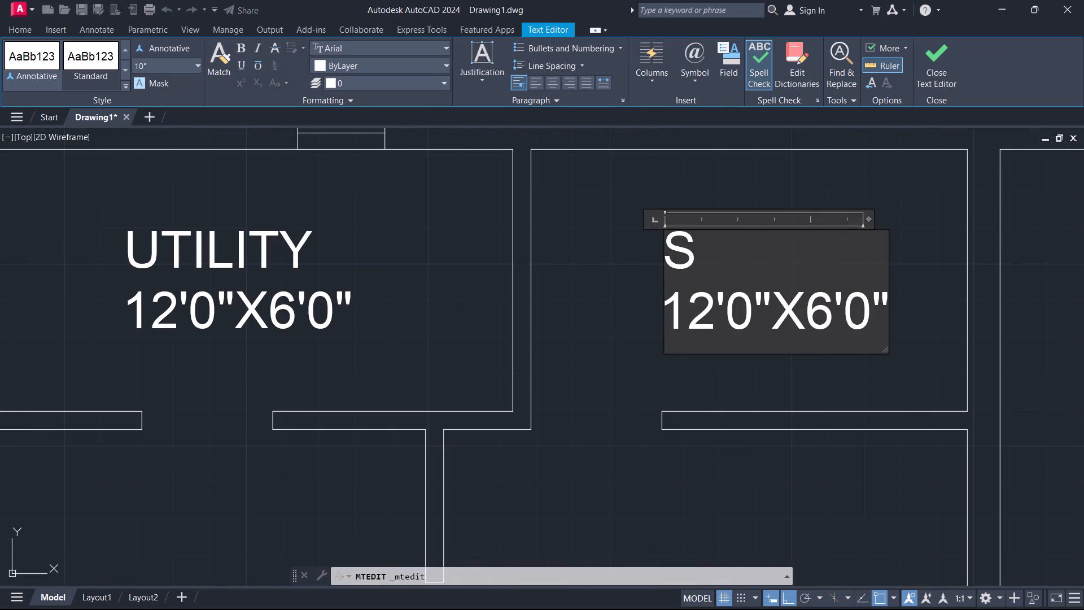
type("TORY")
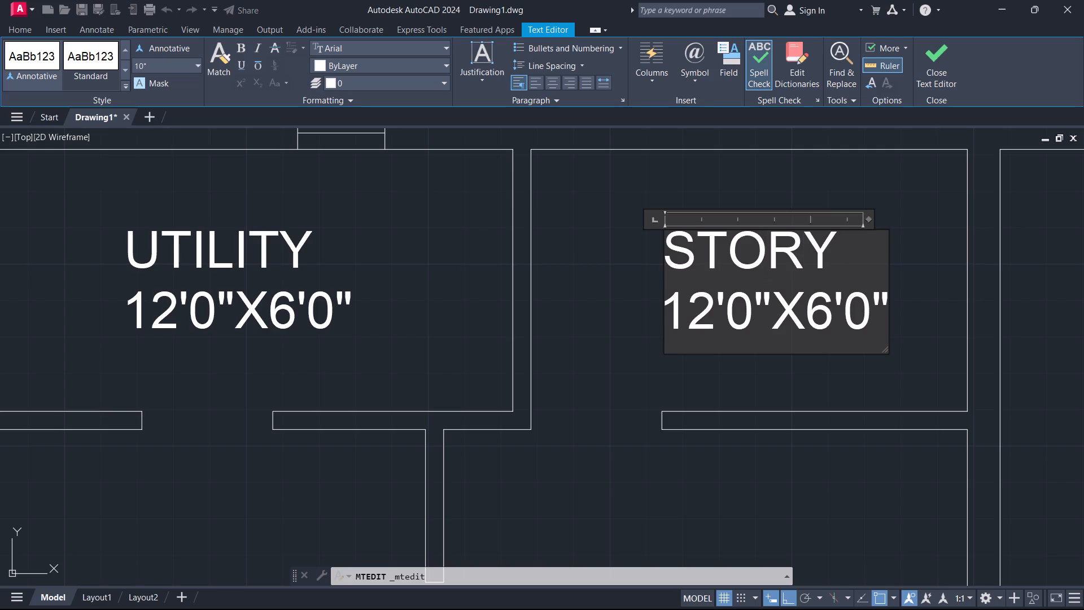
key("BackSpace")
key("e")
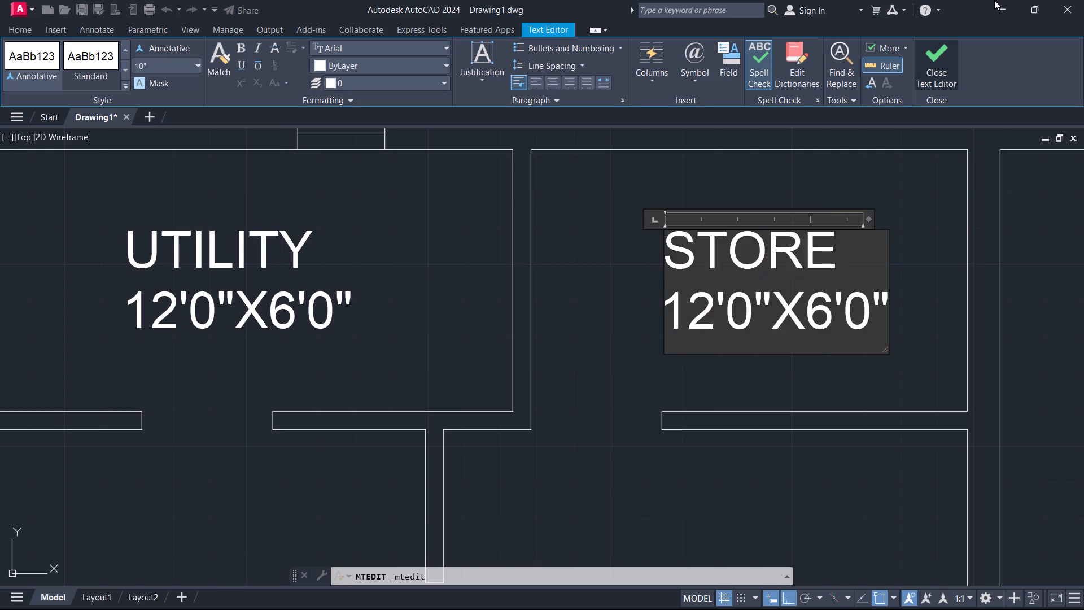
left_click(947, 77)
scroll(736, 302, "down", 2)
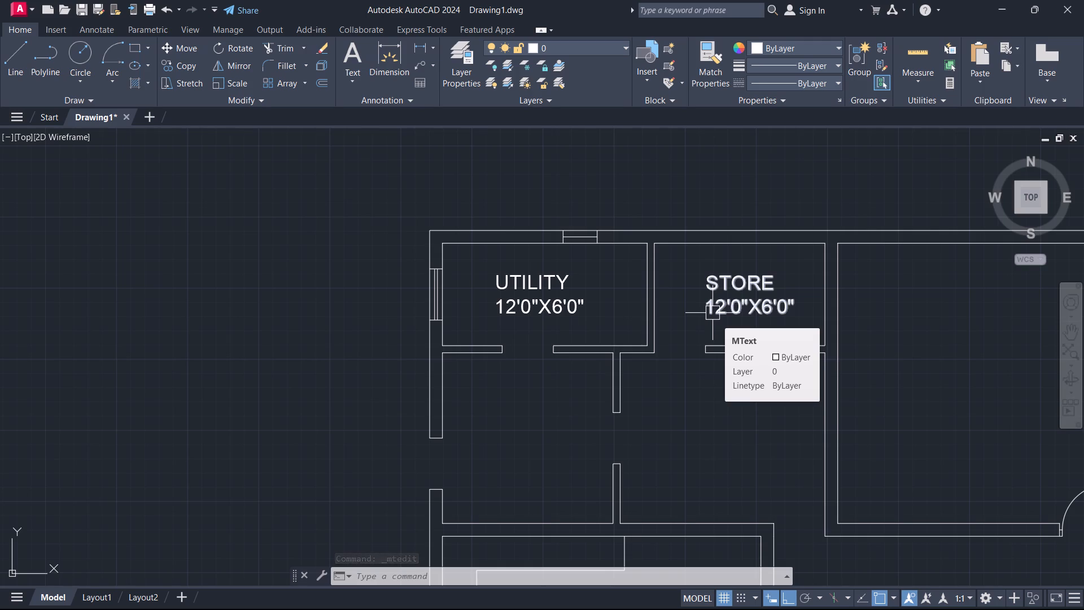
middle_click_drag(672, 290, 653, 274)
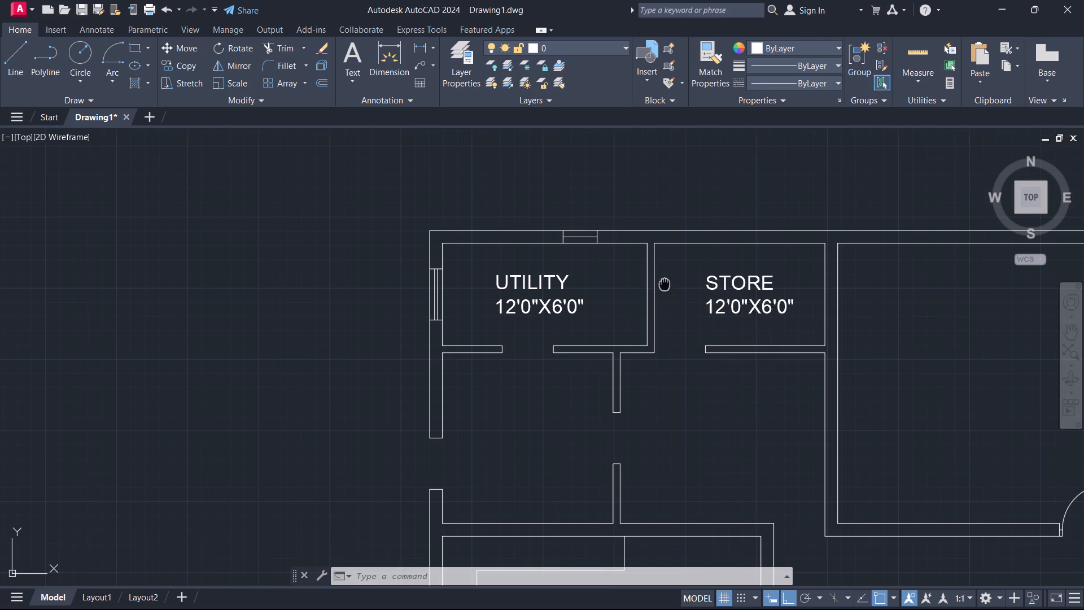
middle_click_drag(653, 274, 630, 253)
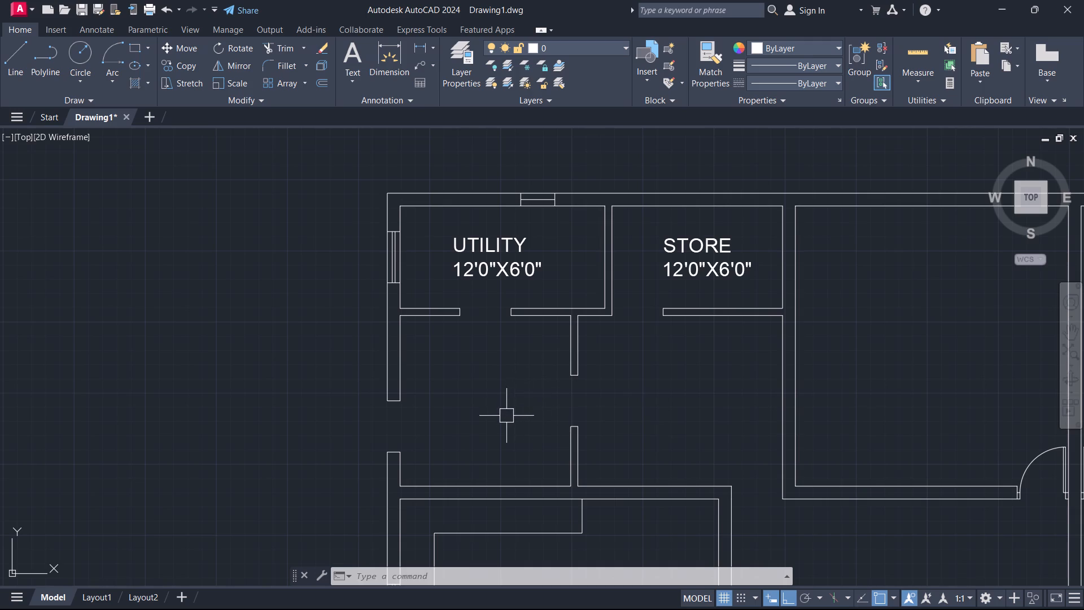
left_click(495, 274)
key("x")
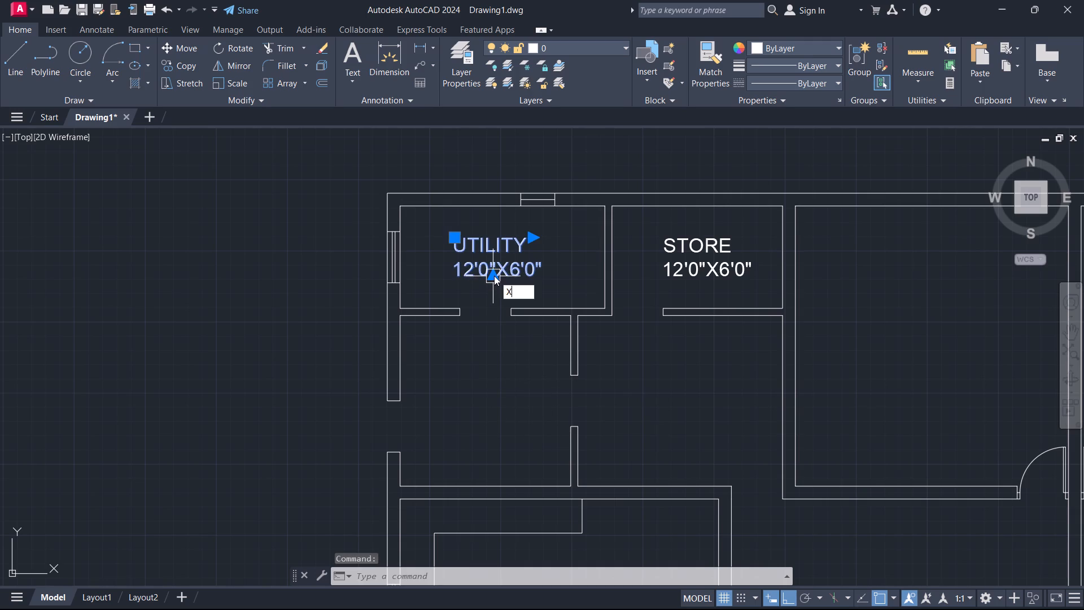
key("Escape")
Copy the UTILITY label straight down into the room directly below the utility room.
left_click(496, 274)
type("CO")
key("space")
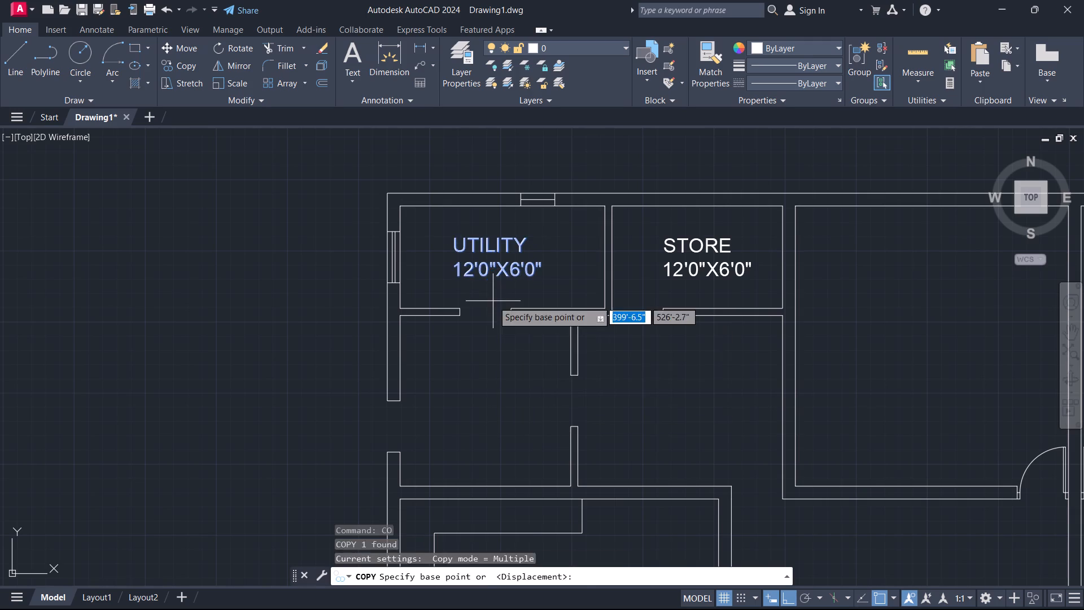
left_click(493, 301)
left_click(474, 441)
key("Escape")
Replace the lower copied label's text with WORK AREA and 10'0"X10'0" on two lines, widening its text frame to fit.
double_click(501, 393)
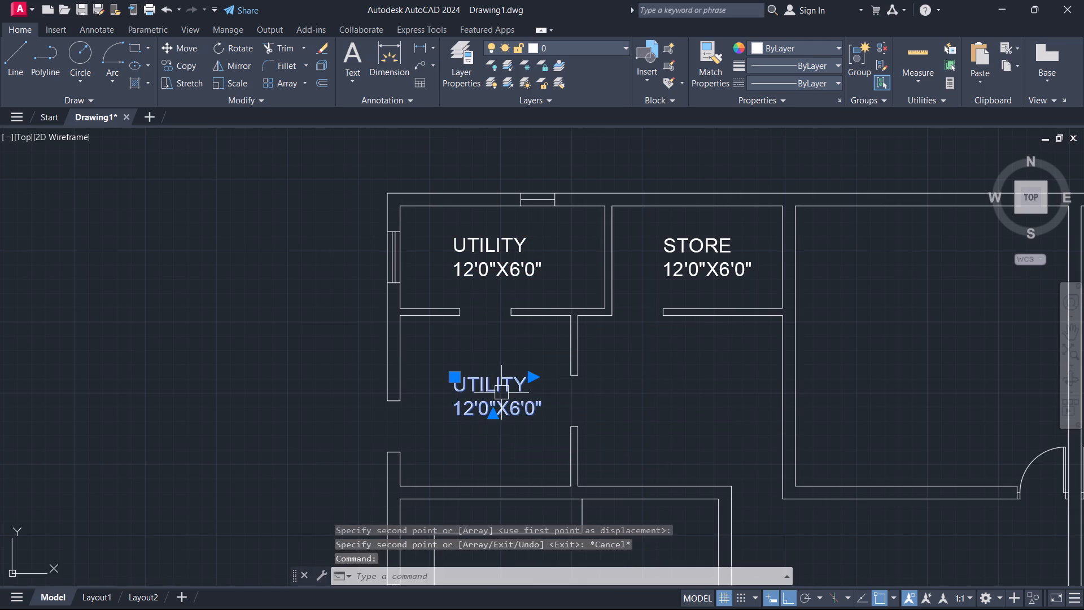
key("ctrl+a")
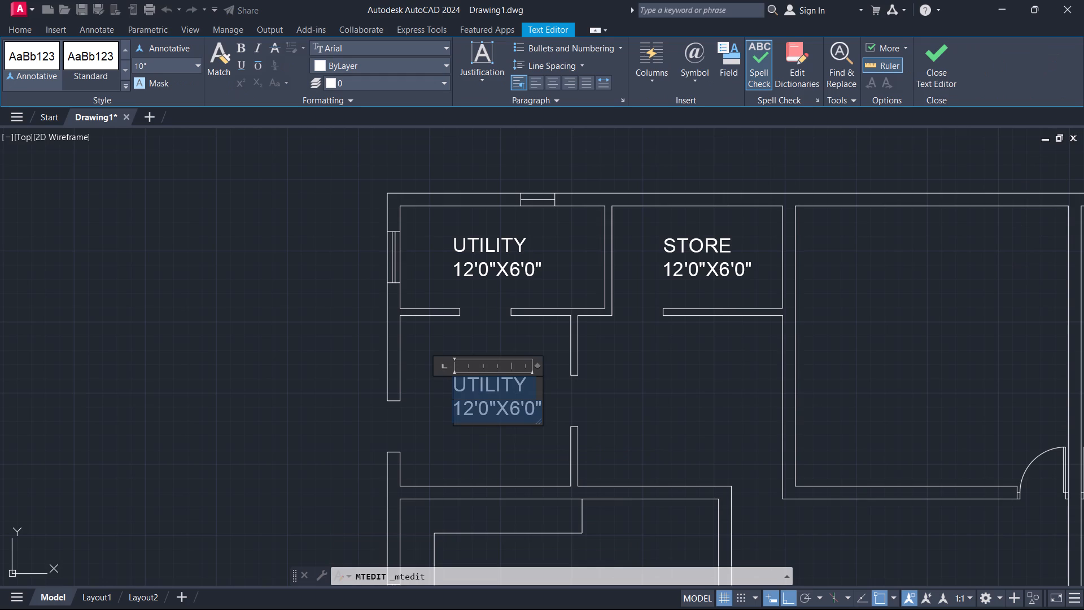
type("WORK")
key("space")
type("AREA")
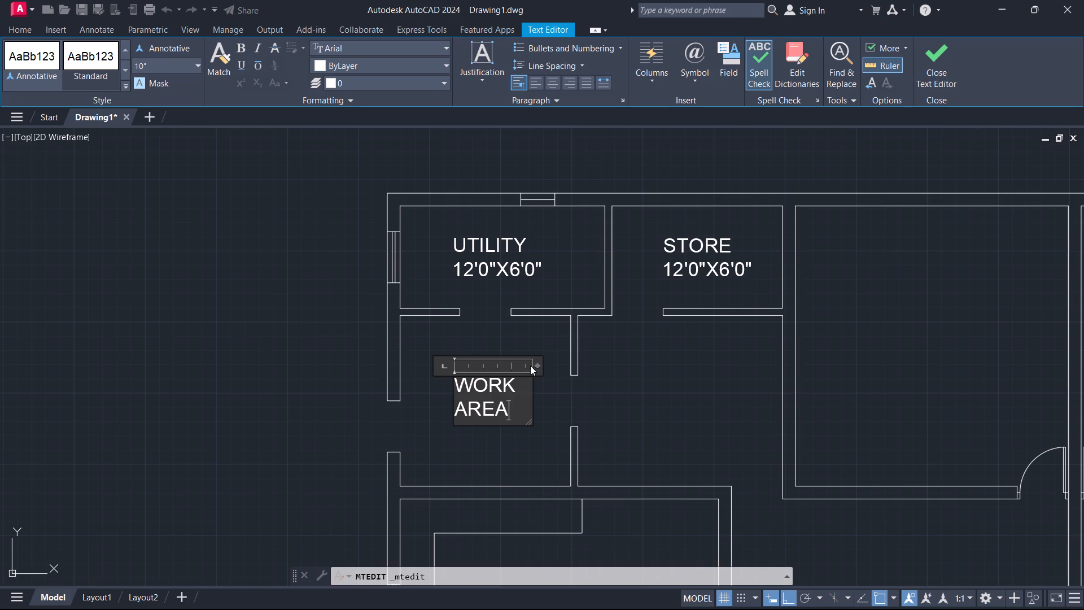
left_click_drag(536, 366, 659, 390)
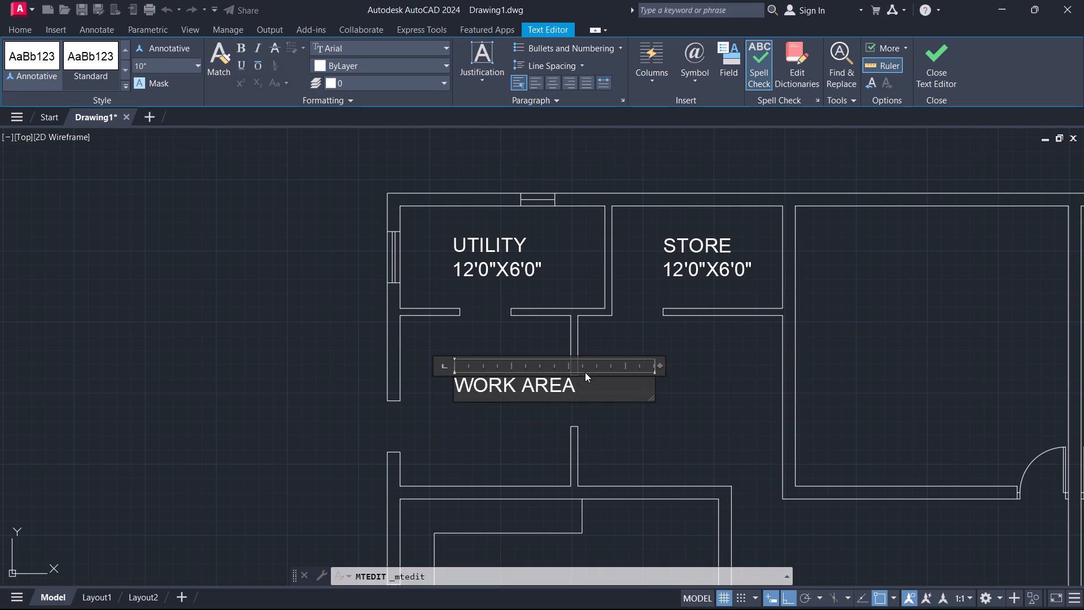
key("Return")
type("10")
type("'0'")
key("BackSpace")
key("shift+quotedbl")
type("X10")
type("'0\"")
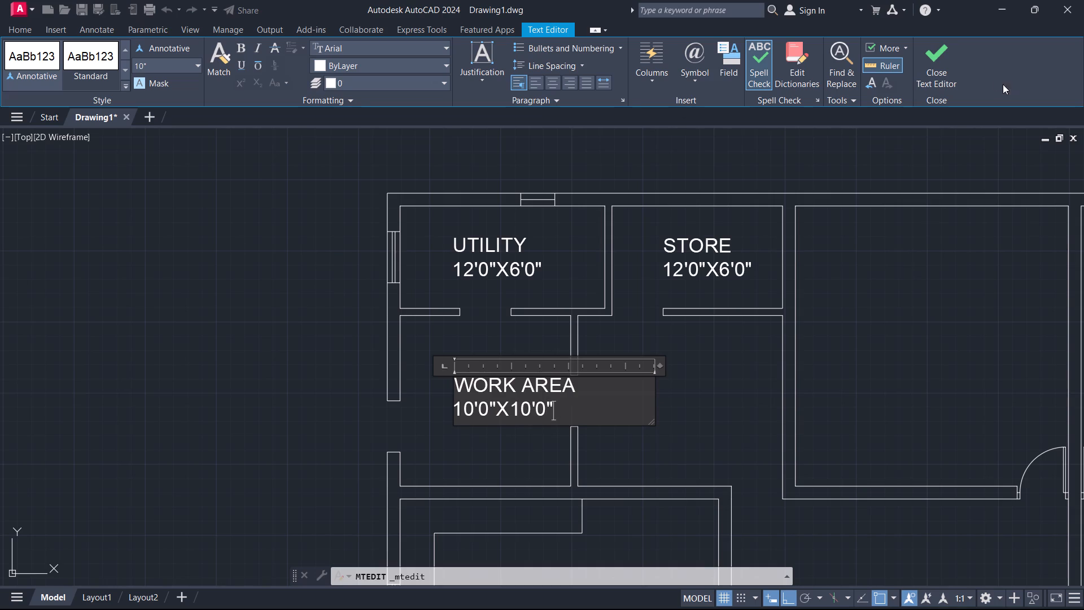
left_click(939, 66)
Move the WORK AREA label horizontally to the left so it sits centrally between its room's walls.
left_click(458, 438)
left_click(432, 366)
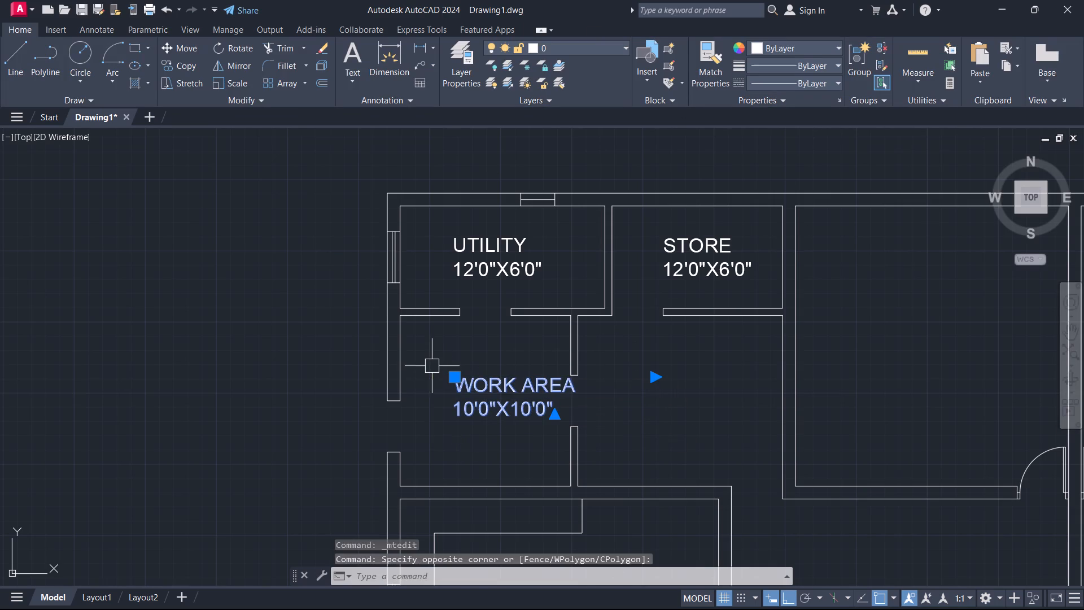
key("m")
key("space")
scroll(496, 419, "up", 4)
left_click(467, 319)
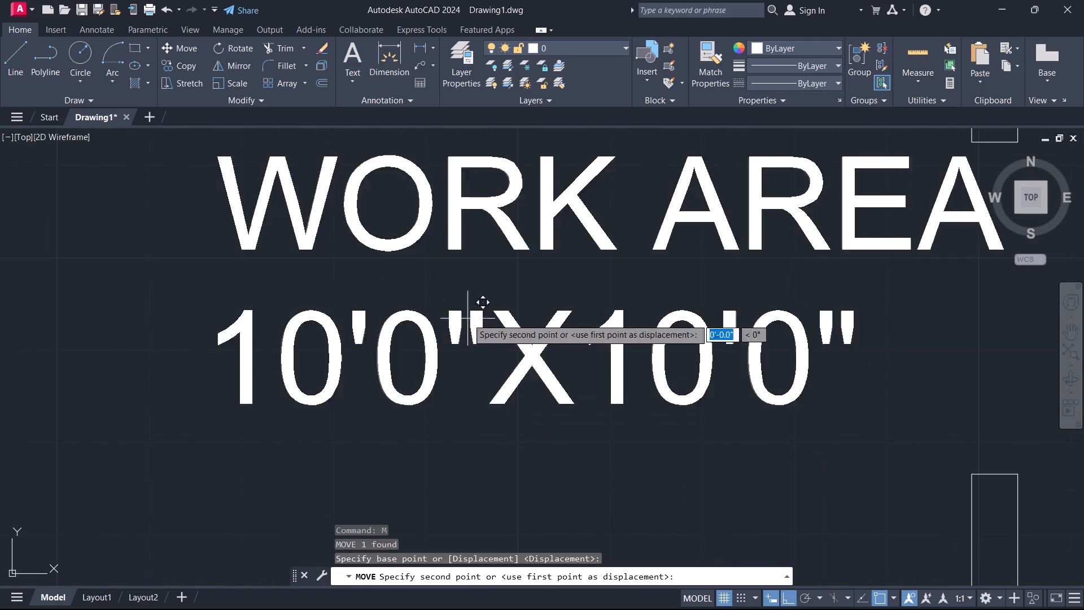
scroll(336, 336, "down", 5)
scroll(336, 336, "up", 3)
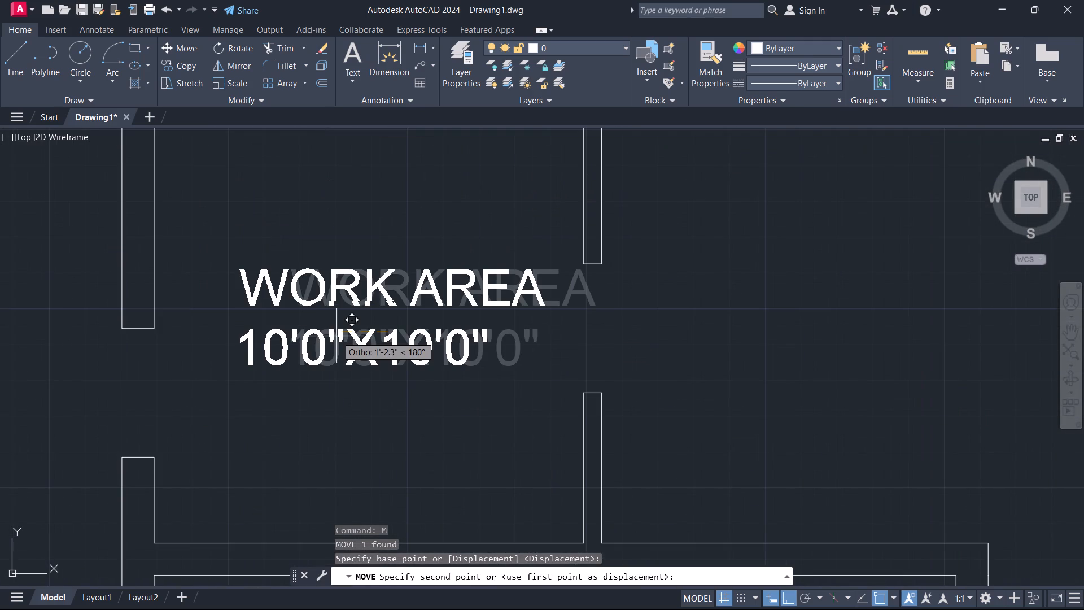
left_click(327, 333)
key("Escape")
scroll(327, 333, "down", 2)
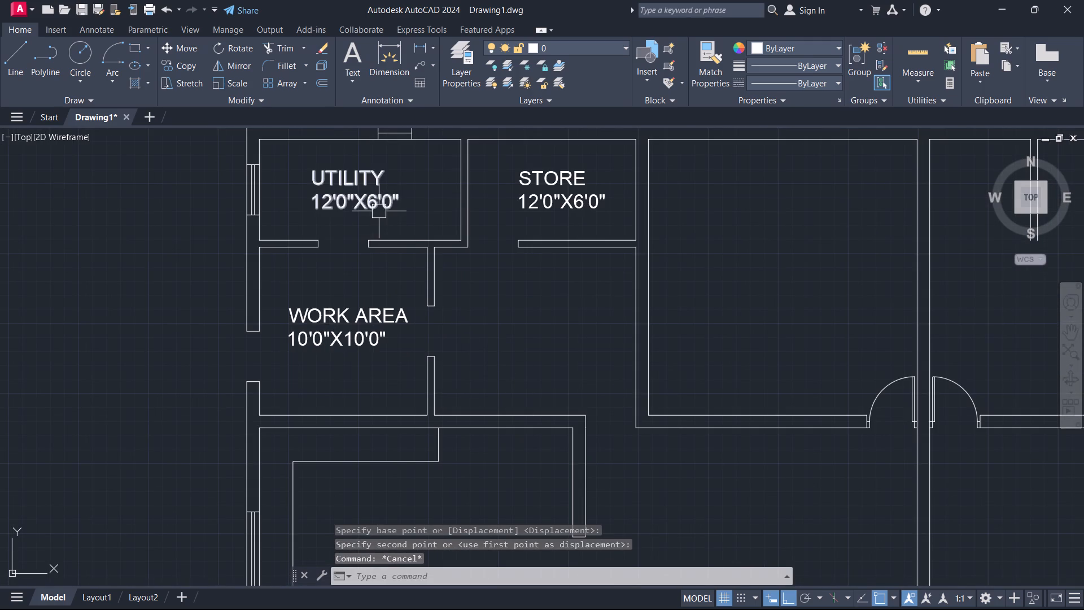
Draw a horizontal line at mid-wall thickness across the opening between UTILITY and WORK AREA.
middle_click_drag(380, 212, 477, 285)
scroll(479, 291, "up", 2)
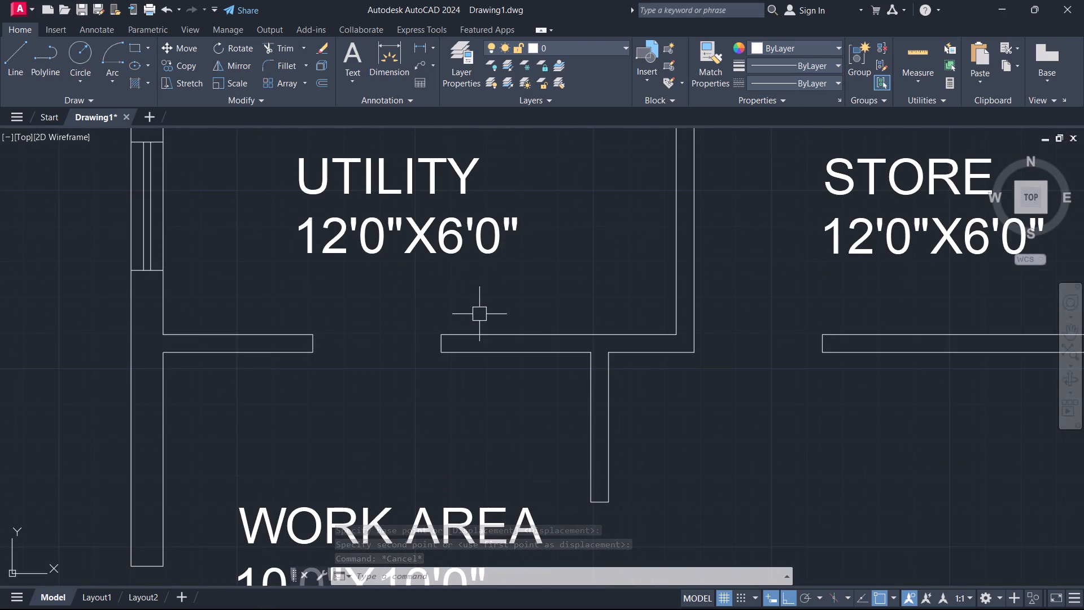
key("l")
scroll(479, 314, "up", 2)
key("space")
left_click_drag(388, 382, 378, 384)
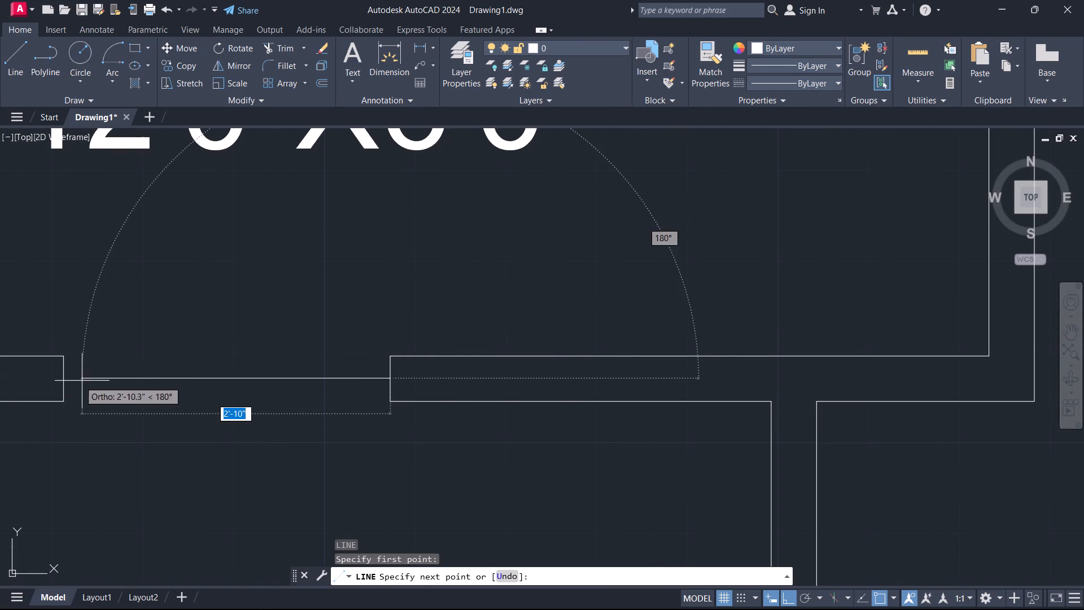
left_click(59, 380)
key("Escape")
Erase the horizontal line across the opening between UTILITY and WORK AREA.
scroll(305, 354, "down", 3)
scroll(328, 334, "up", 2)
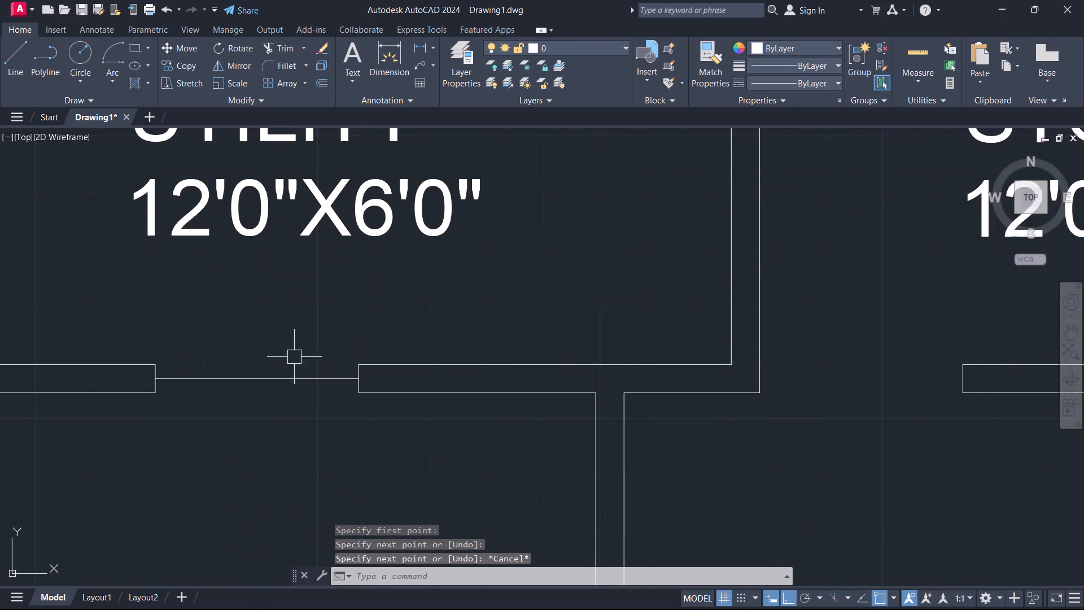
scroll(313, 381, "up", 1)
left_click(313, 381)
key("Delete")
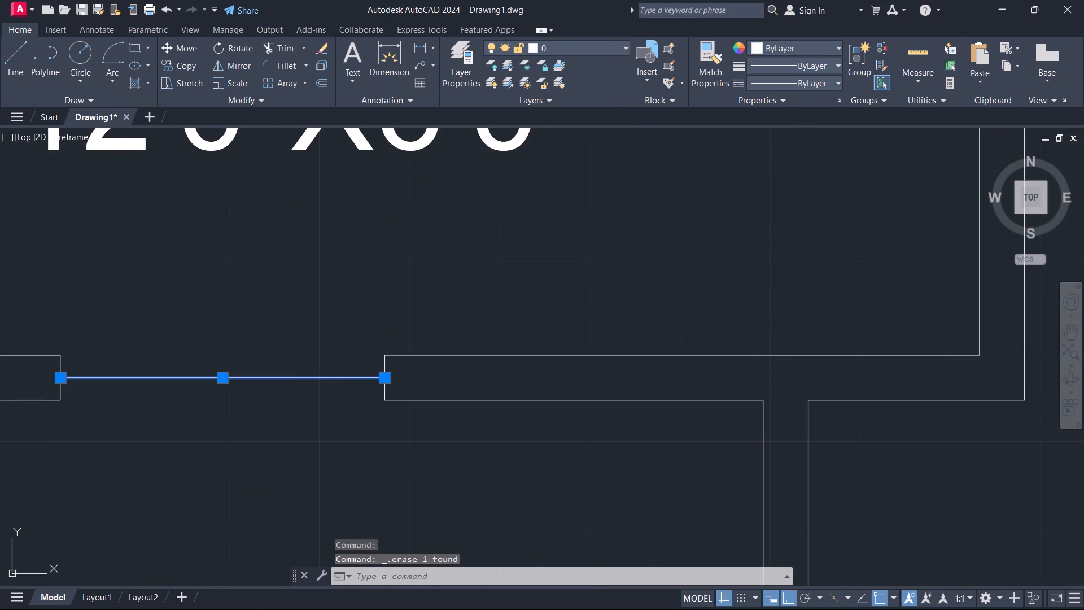
Draw two crossing diagonal lines between the wall corners of the opening between UTILITY and WORK AREA.
key("l")
key("space")
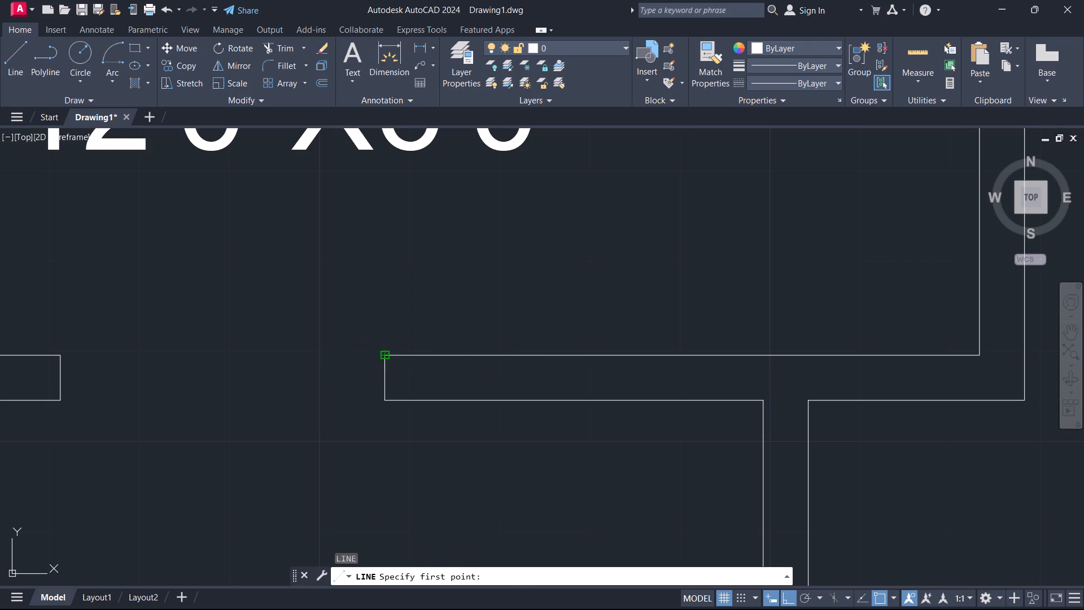
left_click(384, 355)
left_click(60, 401)
key("Escape")
key("space")
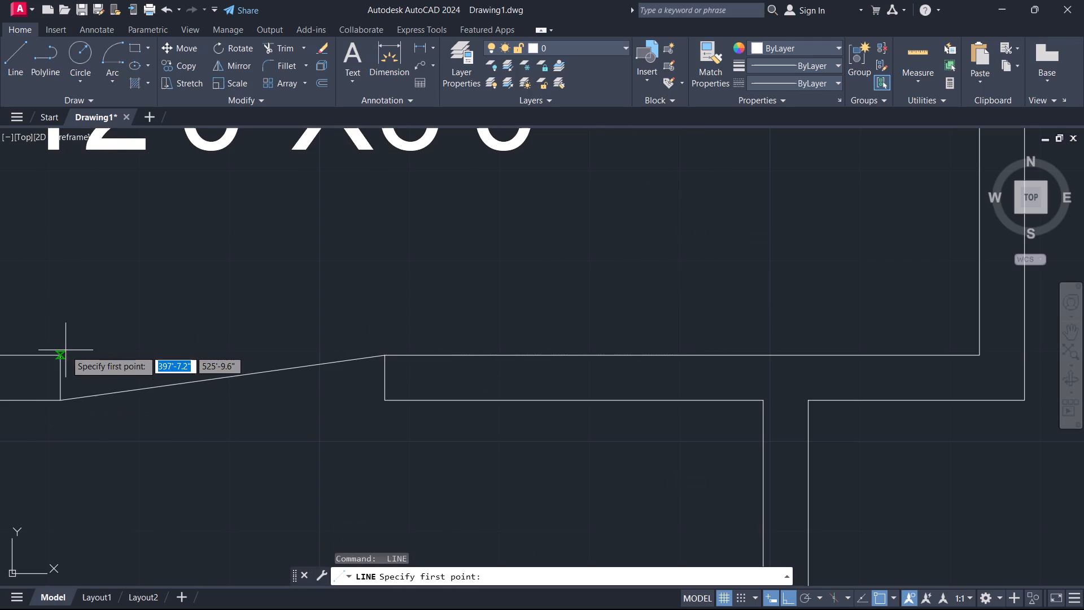
left_click(61, 354)
left_click(379, 397)
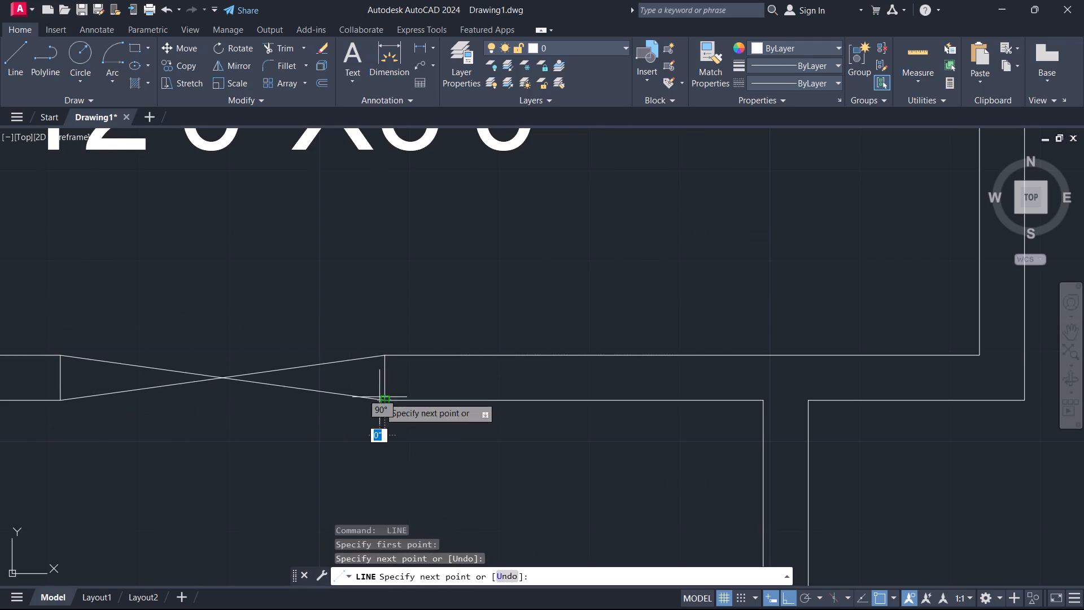
key("Escape")
Set the linetype of both crossing diagonals in the opening below UTILITY to ACAD_ISO02W100.
scroll(357, 325, "down", 3)
middle_click_drag(357, 325, 495, 352)
scroll(495, 352, "up", 3)
left_click_drag(418, 428, 387, 407)
left_click(270, 324)
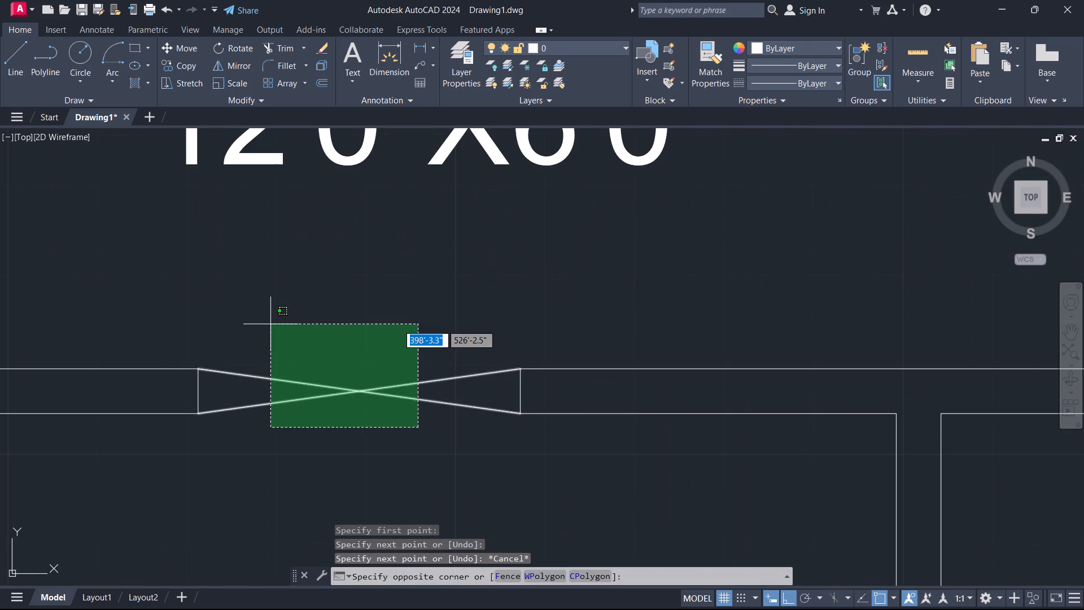
scroll(554, 208, "down", 2)
left_click(816, 88)
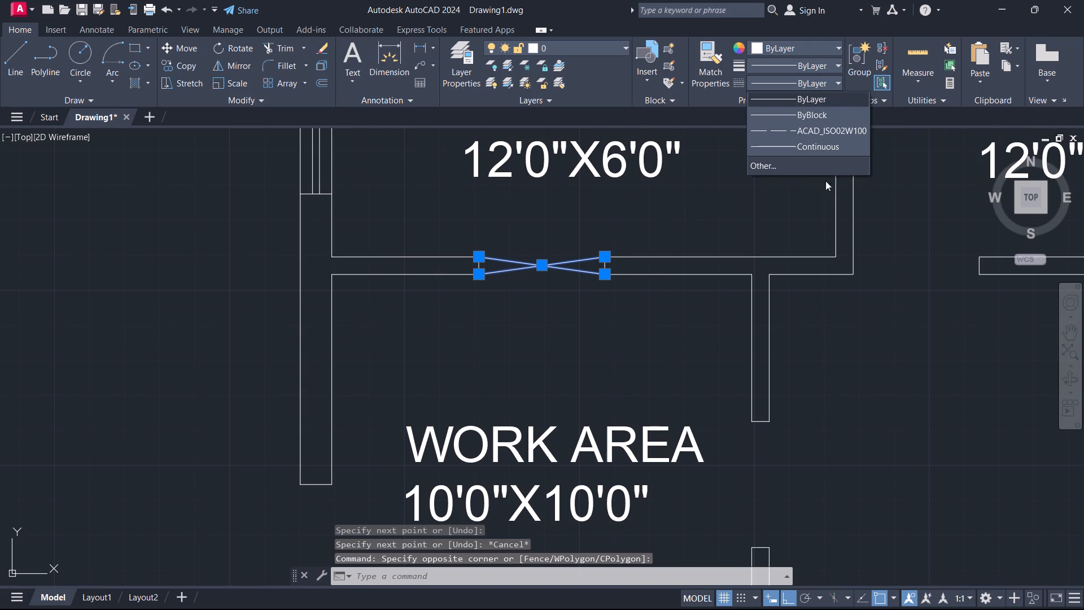
left_click(805, 132)
key("Escape")
Draw a 2" wide door jamb from mid-wall thickness to the lower wall face on the right side of the opening below STORE.
middle_click_drag(682, 293, 399, 348)
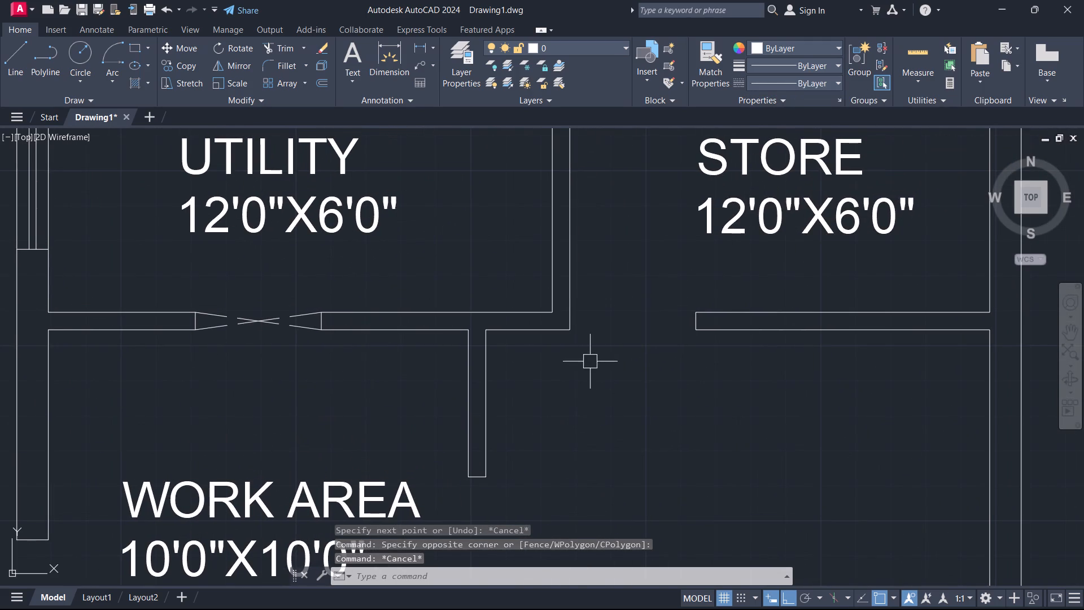
middle_click_drag(597, 360, 519, 381)
scroll(518, 382, "up", 2)
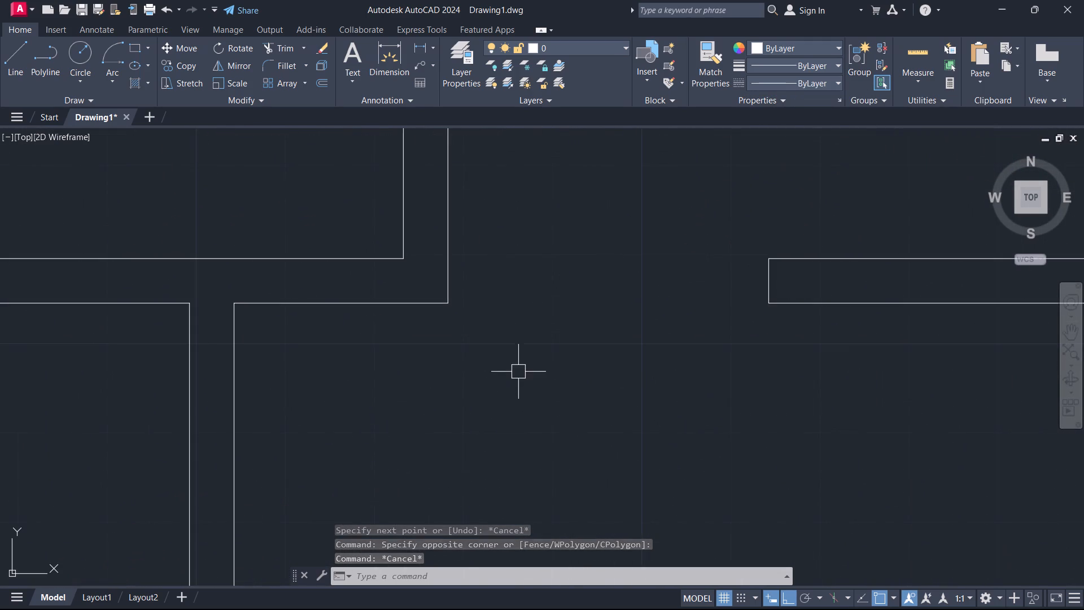
scroll(502, 335, "up", 1)
key("l")
key("space")
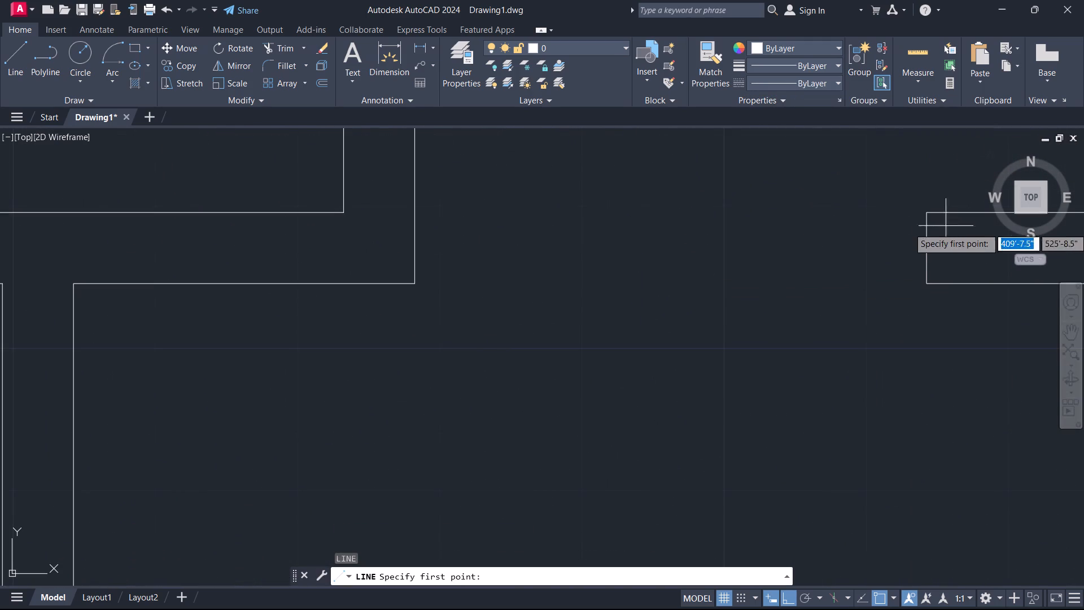
left_click(925, 247)
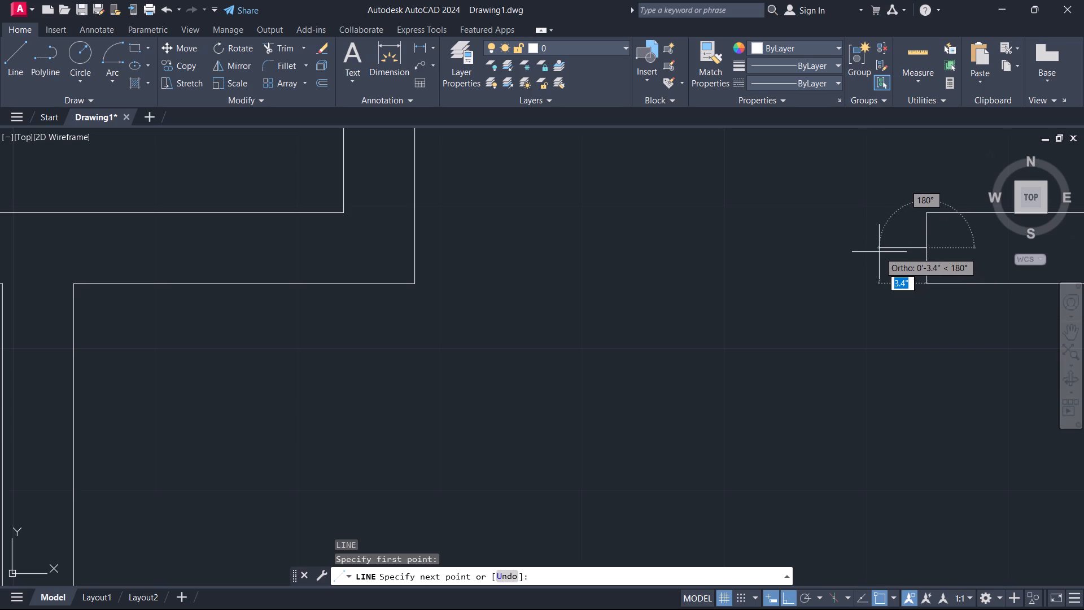
type("20")
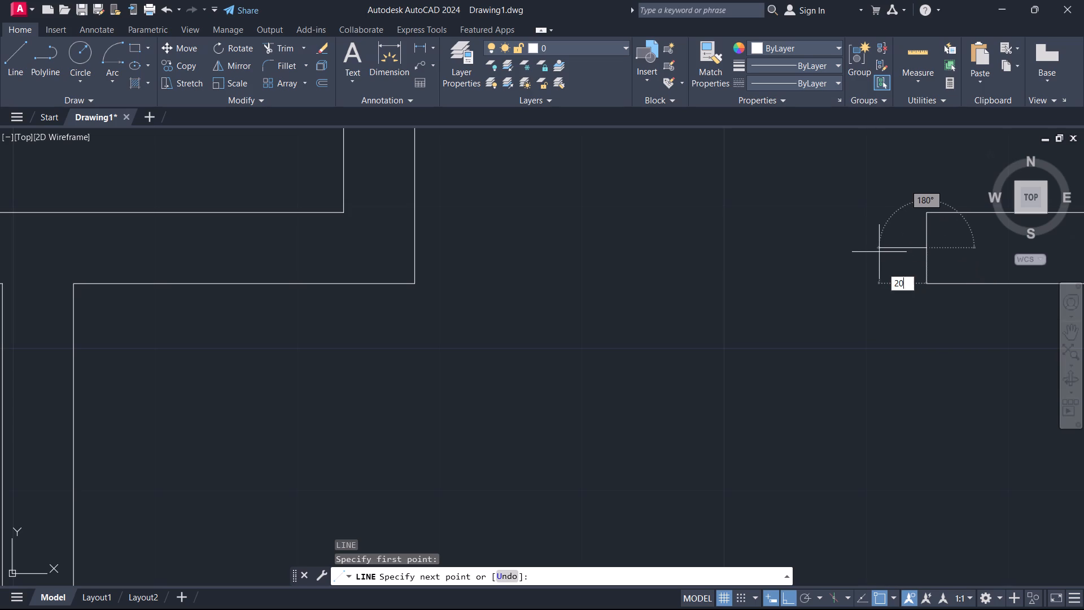
key("BackSpace")
key("Return")
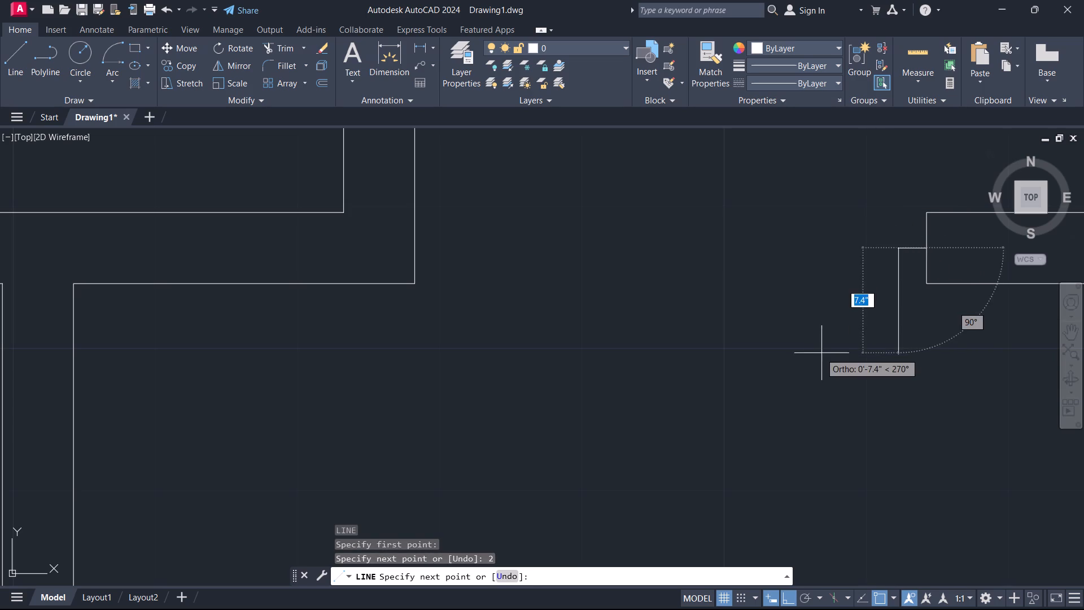
left_click(887, 284)
left_click(930, 281)
key("Escape")
Copy the three jamb lines to the midpoint of the wall end on the opposite side of the STORE opening.
scroll(915, 271, "up", 1)
middle_click_drag(915, 271, 925, 315)
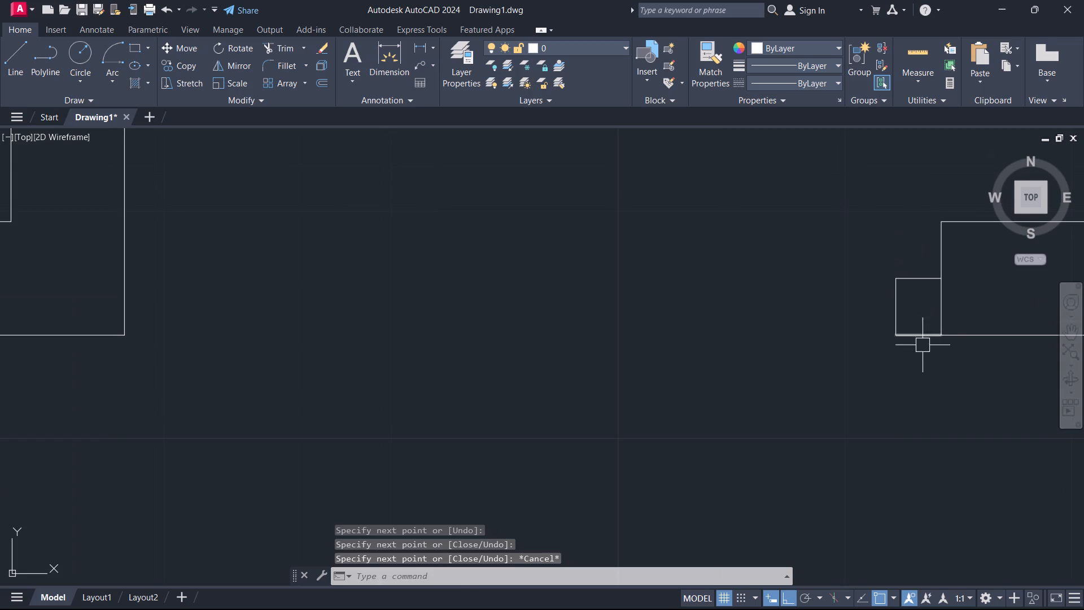
left_click_drag(922, 346, 911, 326)
left_click(878, 263)
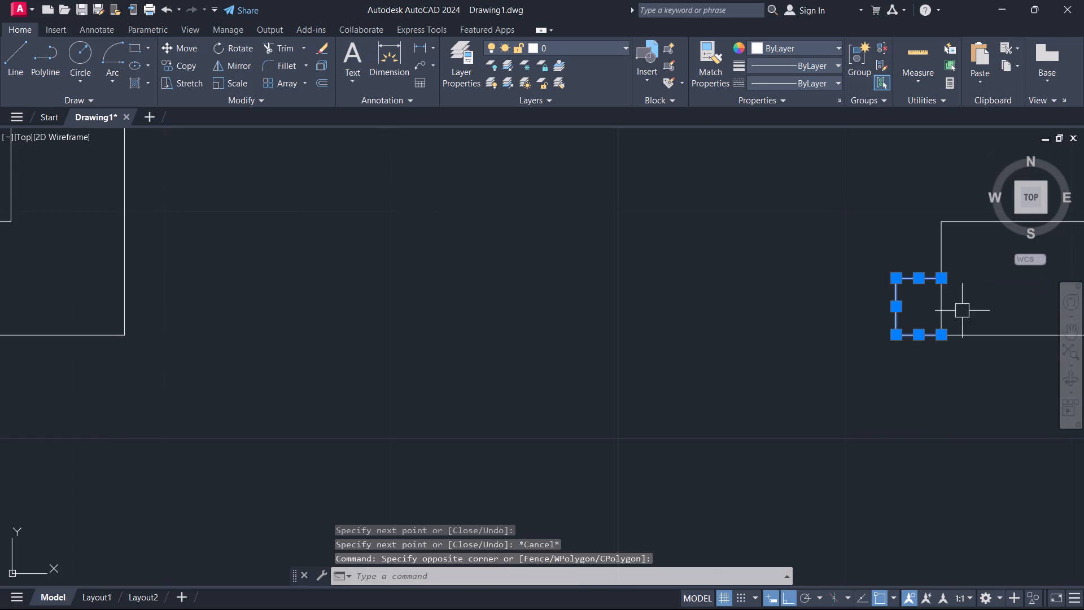
type("CO")
key("space")
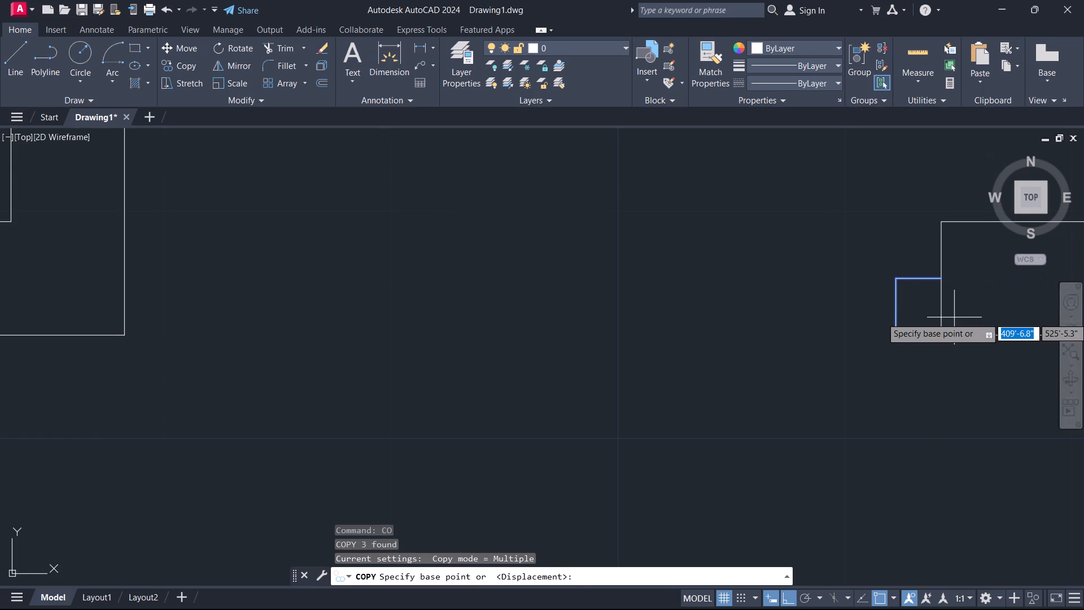
left_click(943, 282)
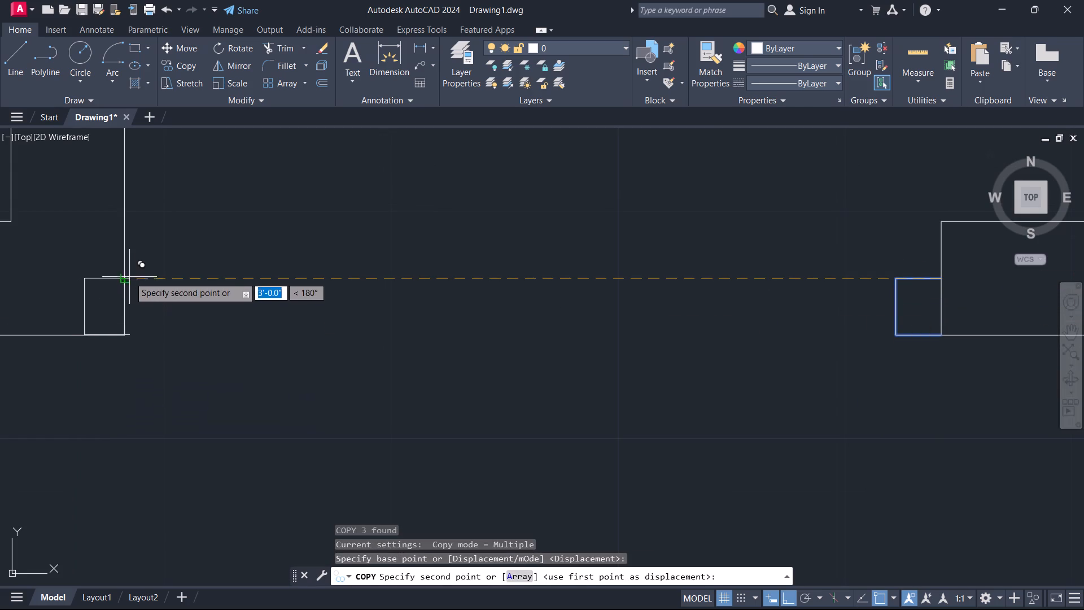
left_click(125, 273)
key("Escape")
Mirror the copied jamb about the vertical wall end so it projects into the STORE opening, erasing the source objects.
left_click_drag(45, 272, 46, 278)
left_click(158, 374)
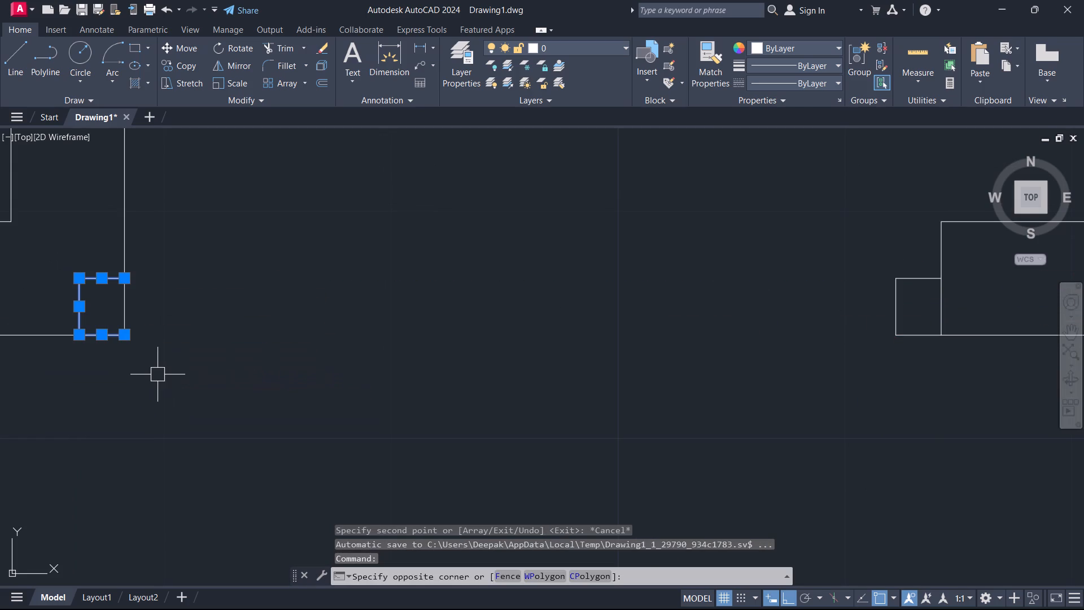
type("MI")
key("space")
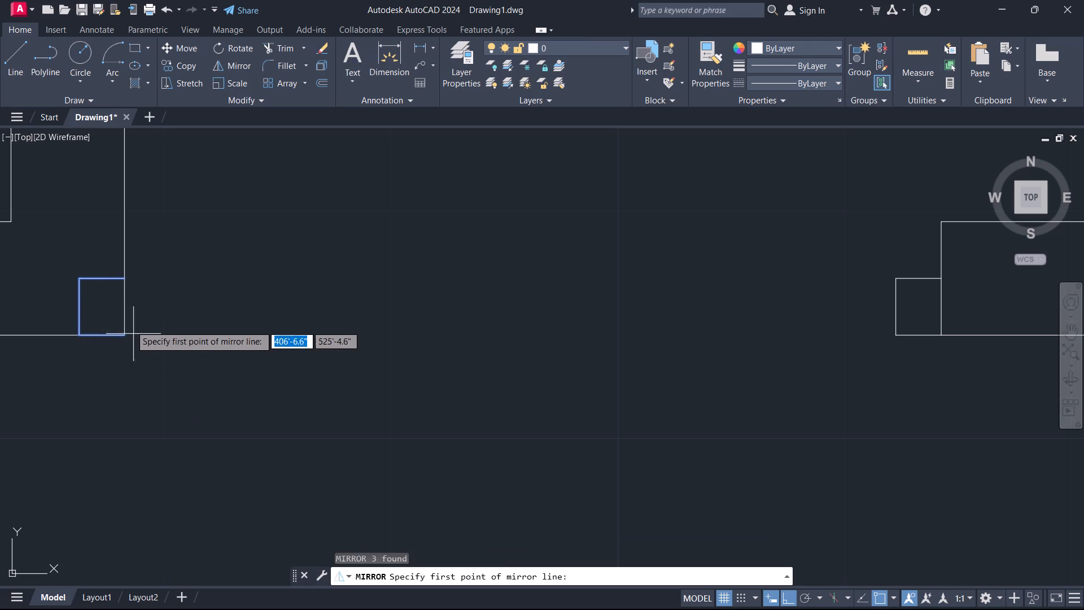
left_click(121, 301)
left_click(124, 213)
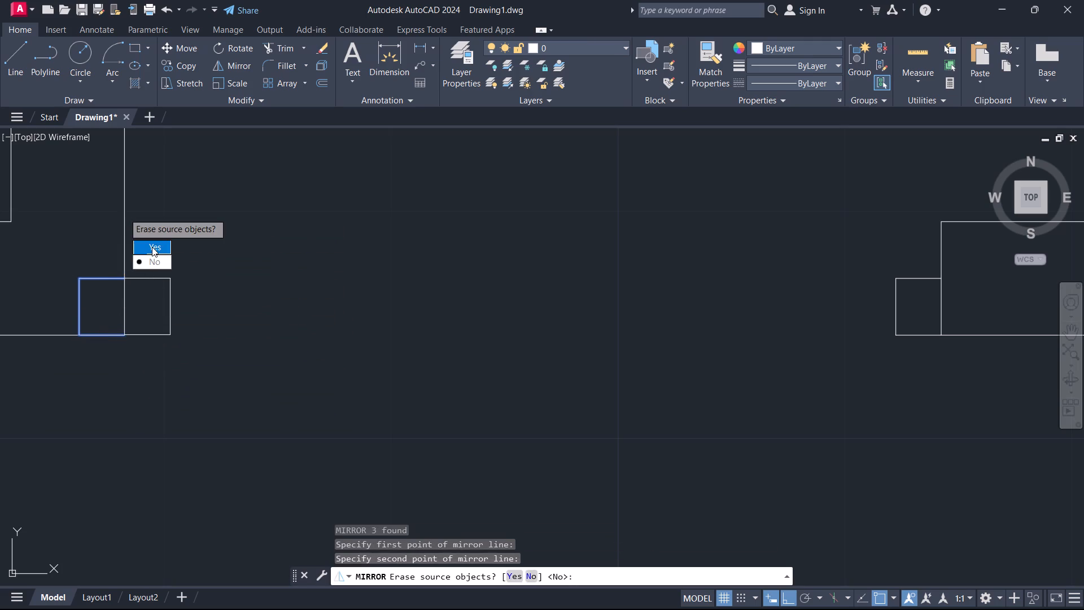
left_click_drag(152, 247, 125, 210)
key("Escape")
Draw a horizontal line between the upper inner corners of the two jambs in the STORE opening.
scroll(135, 241, "down", 2)
middle_click_drag(154, 275, 490, 358)
scroll(499, 361, "up", 1)
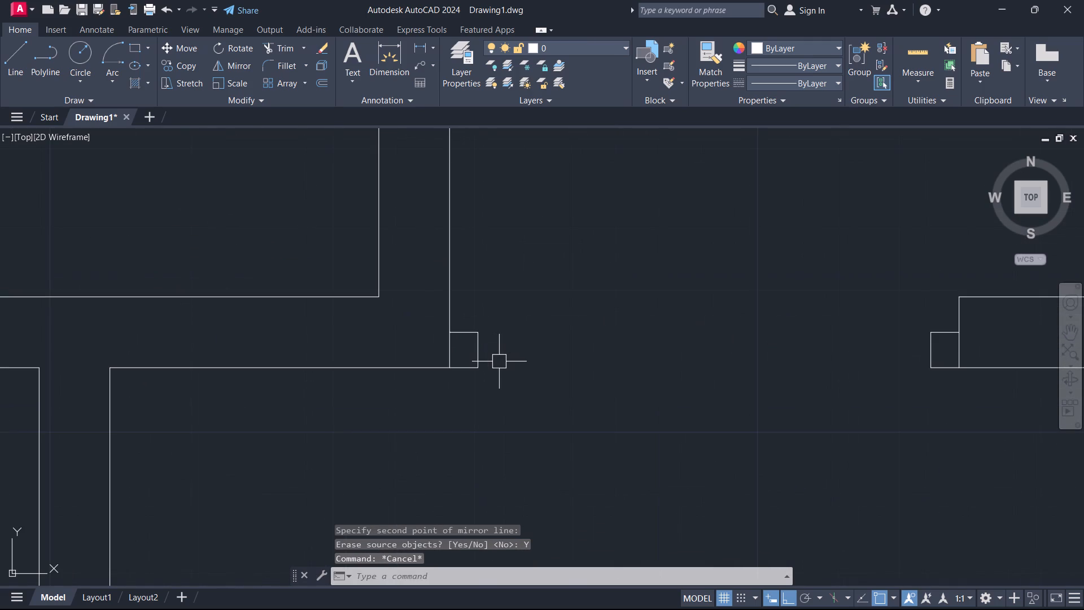
key("l")
key("space")
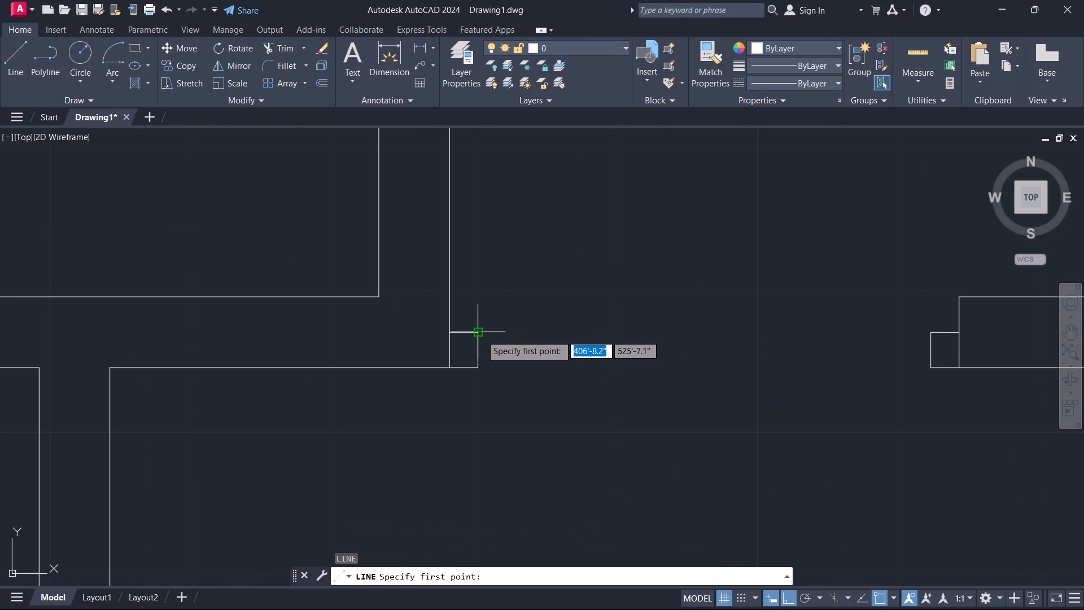
left_click(481, 335)
left_click(927, 332)
key("Escape")
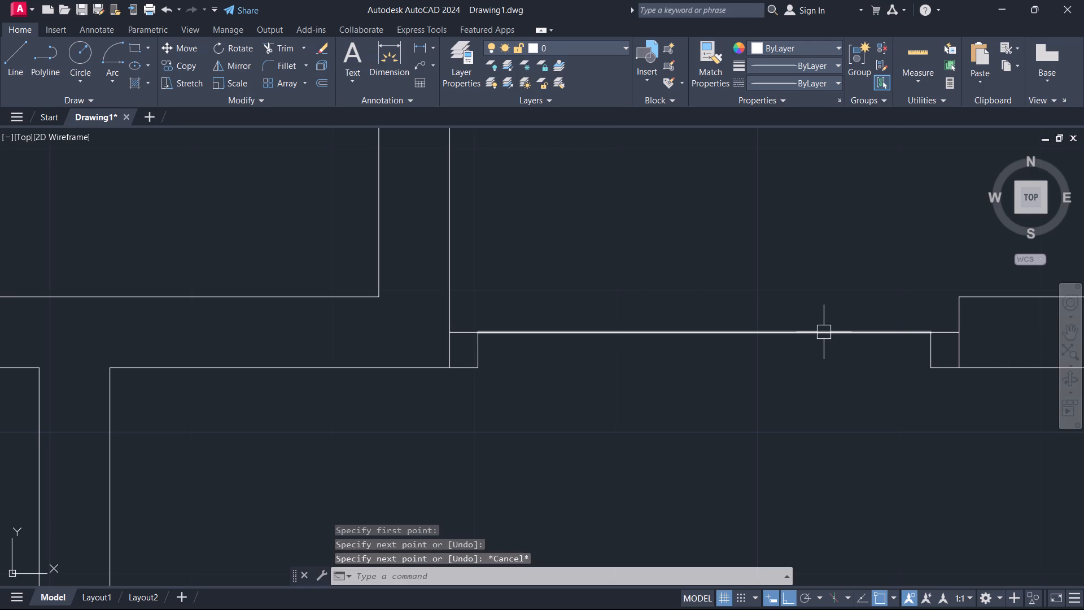
Offset the line between the STORE door jambs 1.5" downward to form the door leaf thickness.
type("O")
key("space")
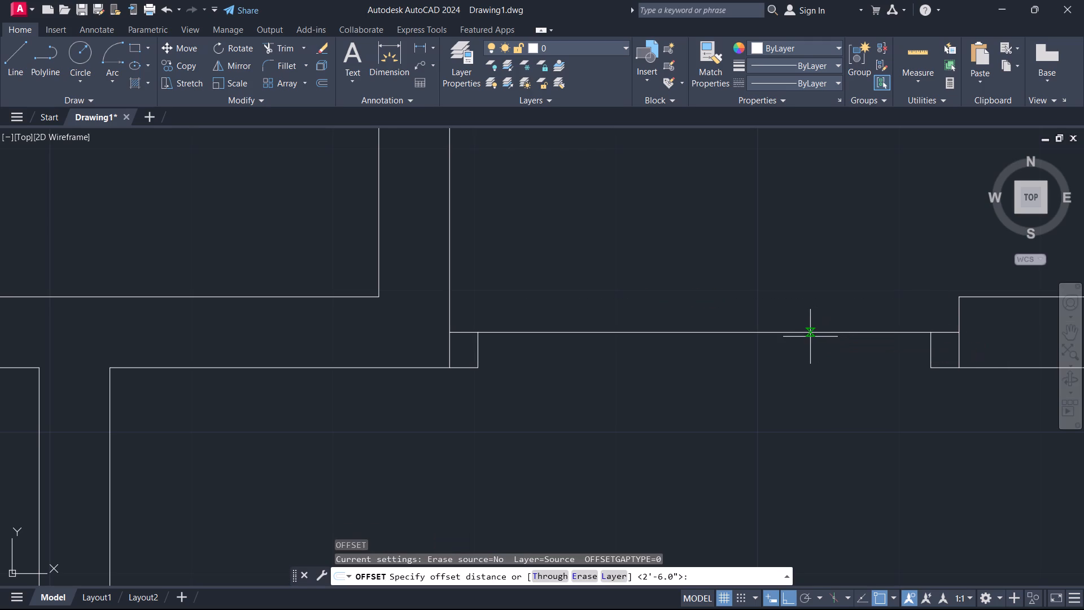
key("1")
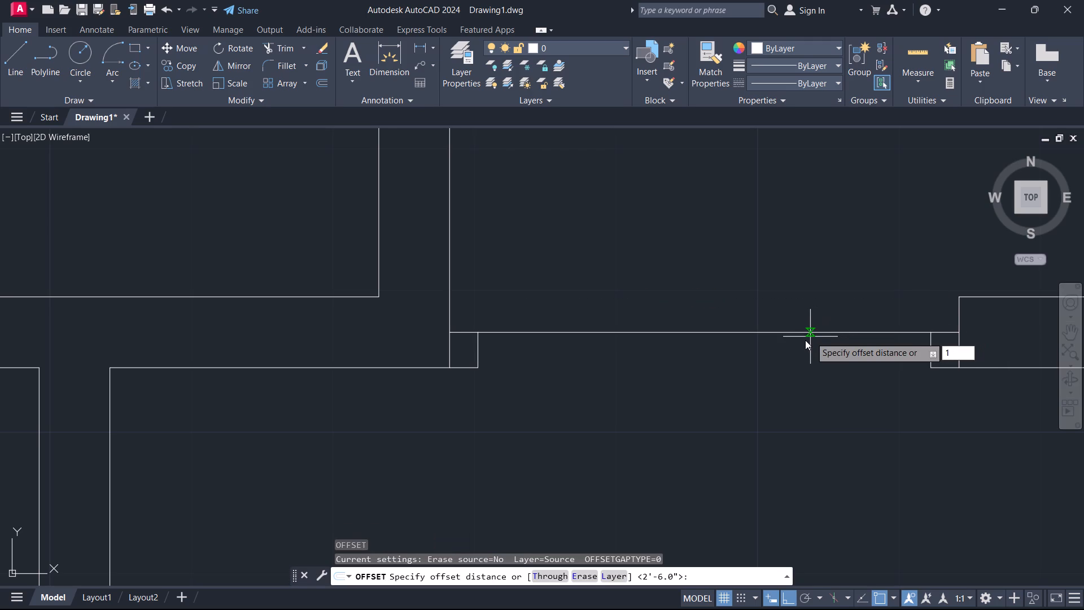
type(".5")
key("Return")
left_click(808, 337)
left_click(812, 391)
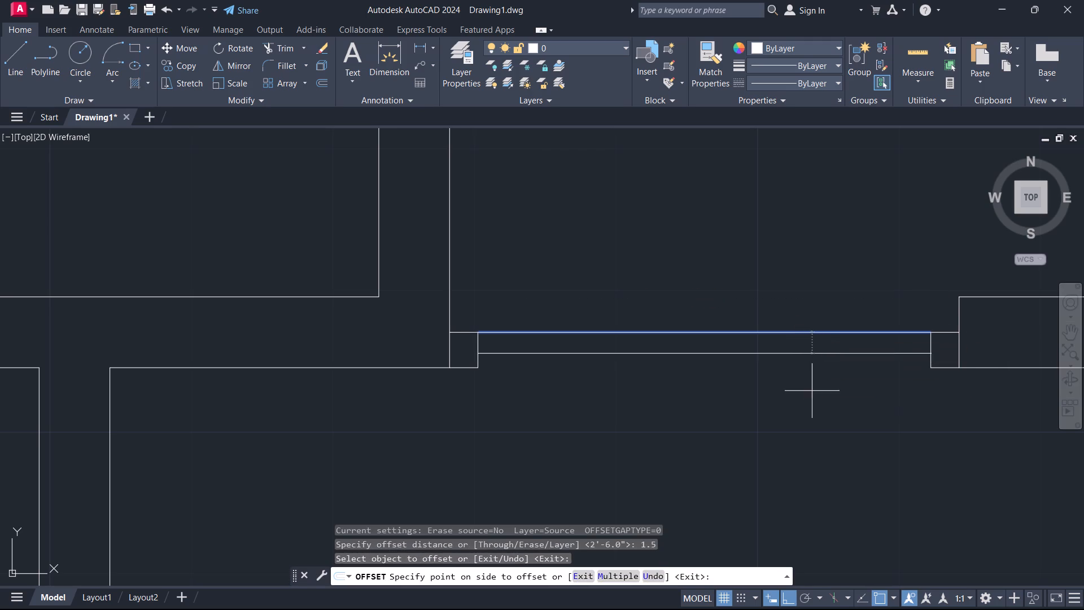
key("Escape")
Rotate both door leaf lines 90° about the left jamb's upper inner corner so the leaf stands open into STORE.
left_click(797, 379)
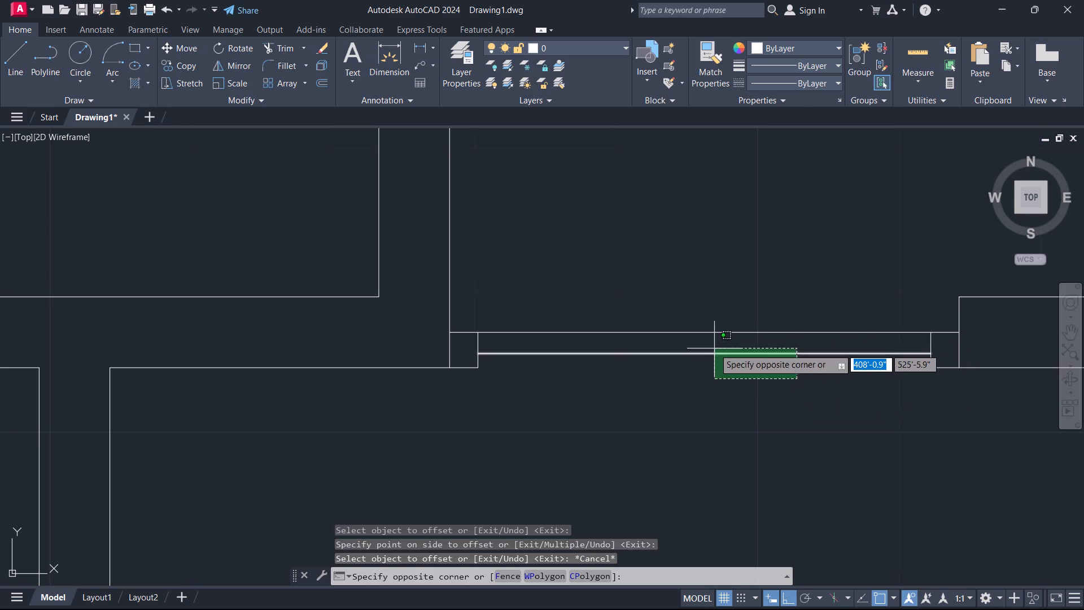
key("Escape")
left_click_drag(719, 391, 709, 378)
left_click(665, 288)
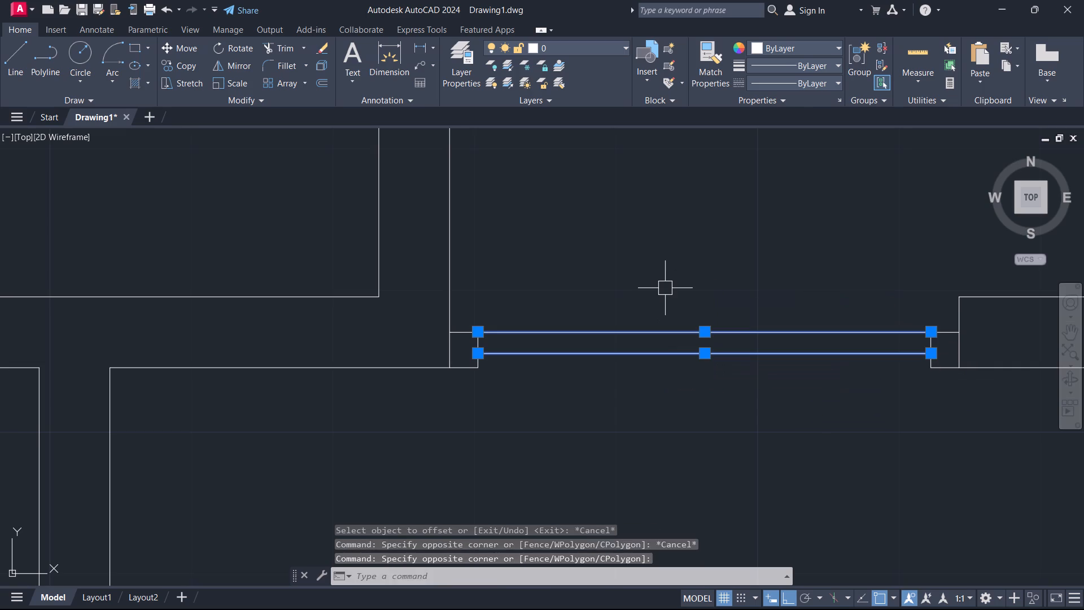
type("RO")
key("space")
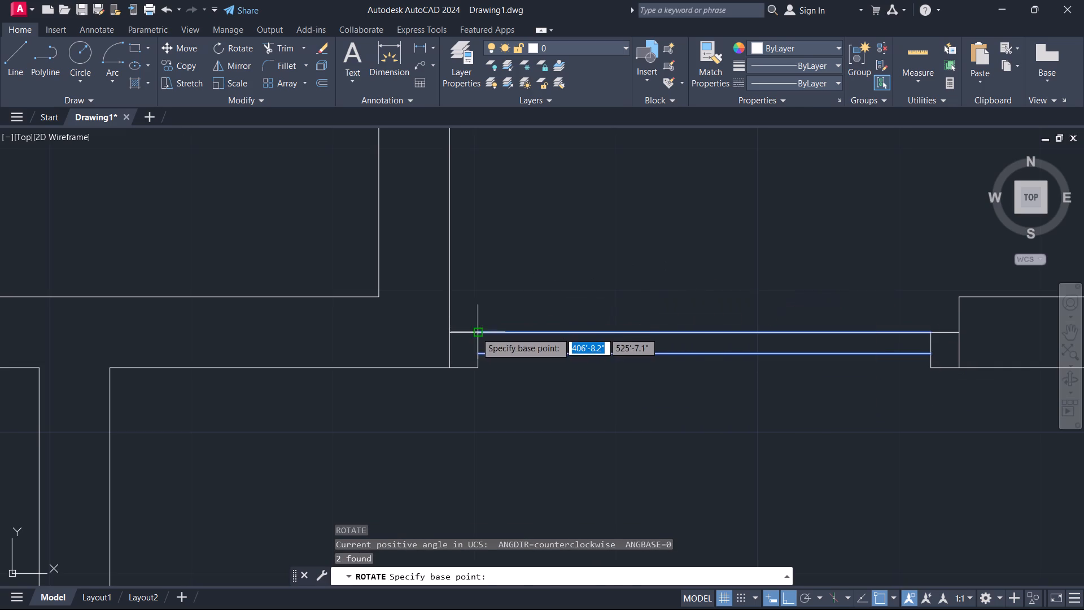
left_click(476, 332)
left_click(477, 271)
key("Escape")
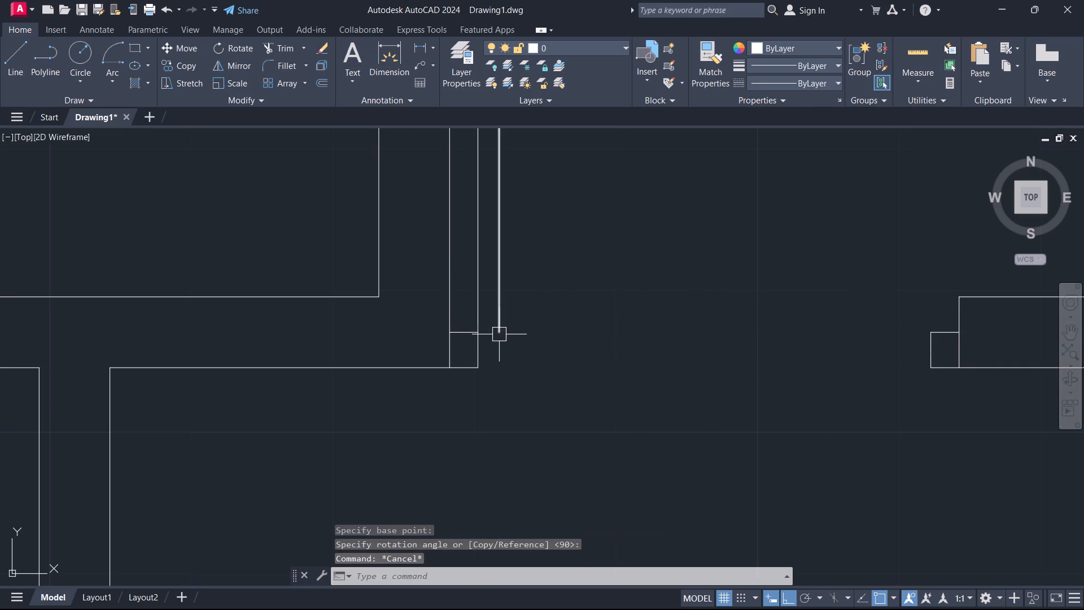
Close the hinge end of the STORE door leaf with a short line between its two long edges.
type("L")
key("space")
left_click(481, 337)
left_click(495, 328)
key("Escape")
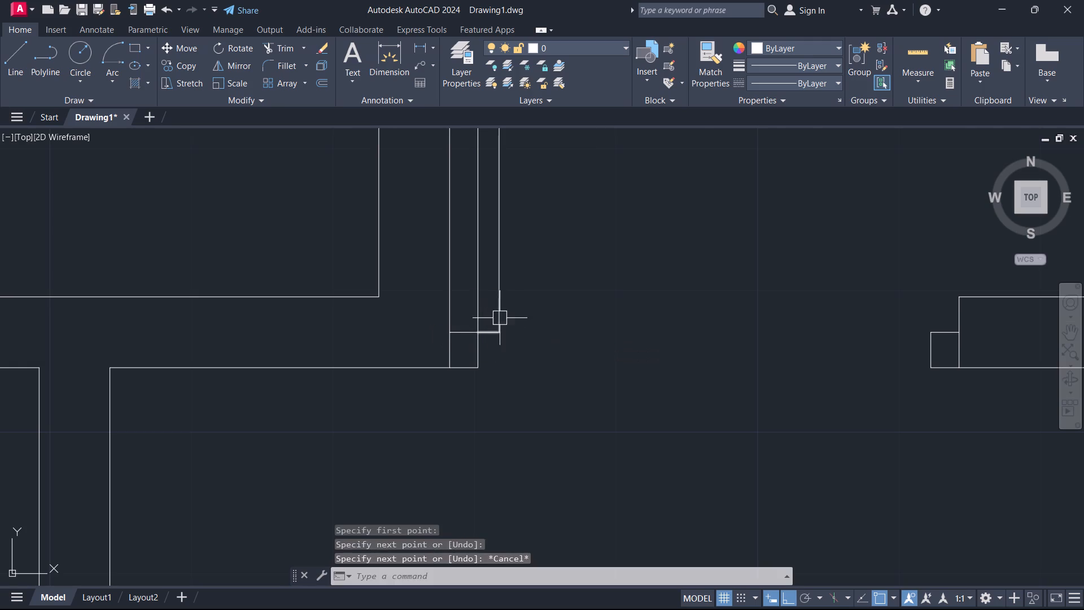
Draw the STORE door swing arc from the right jamb's corner to the leaf's upper tip, centred on the hinge corner.
scroll(500, 318, "down", 2)
middle_click_drag(500, 318, 526, 418)
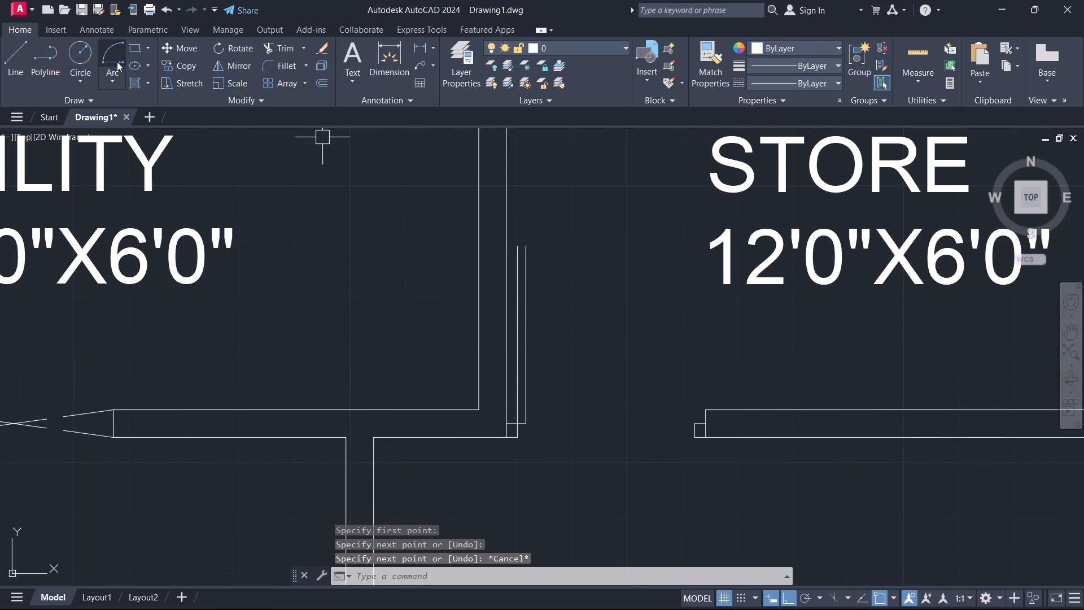
left_click(111, 63)
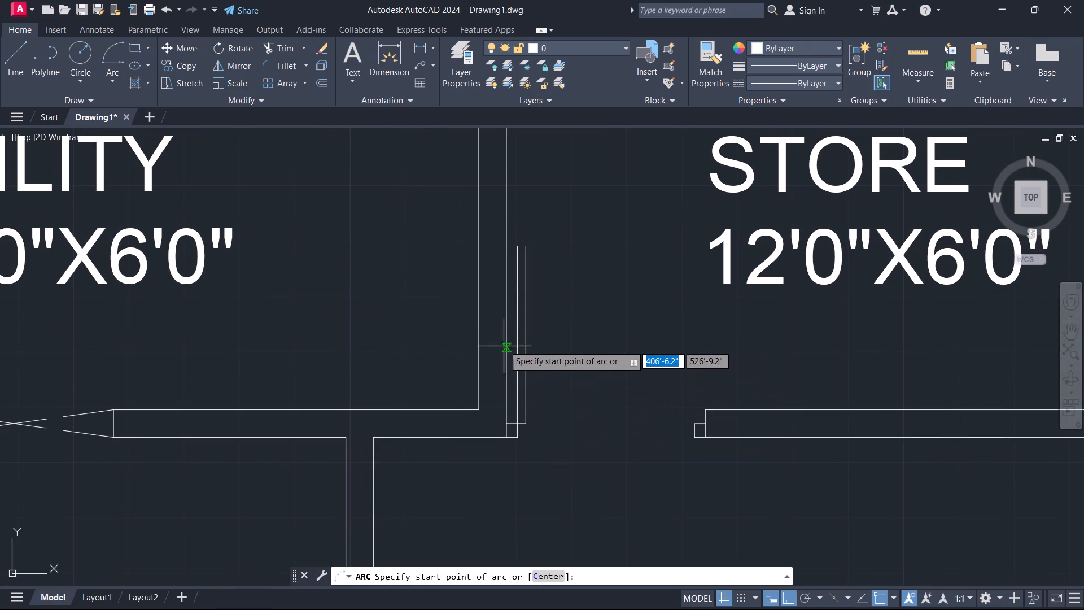
left_click(695, 420)
scroll(486, 422, "up", 2)
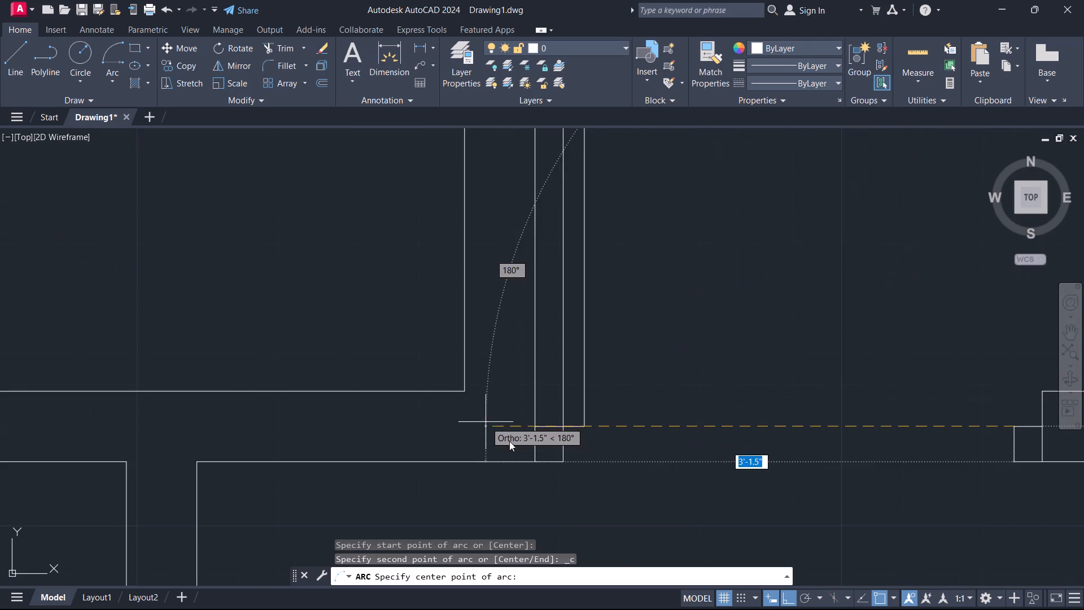
left_click(562, 430)
scroll(582, 365, "down", 1)
middle_click_drag(582, 364, 666, 609)
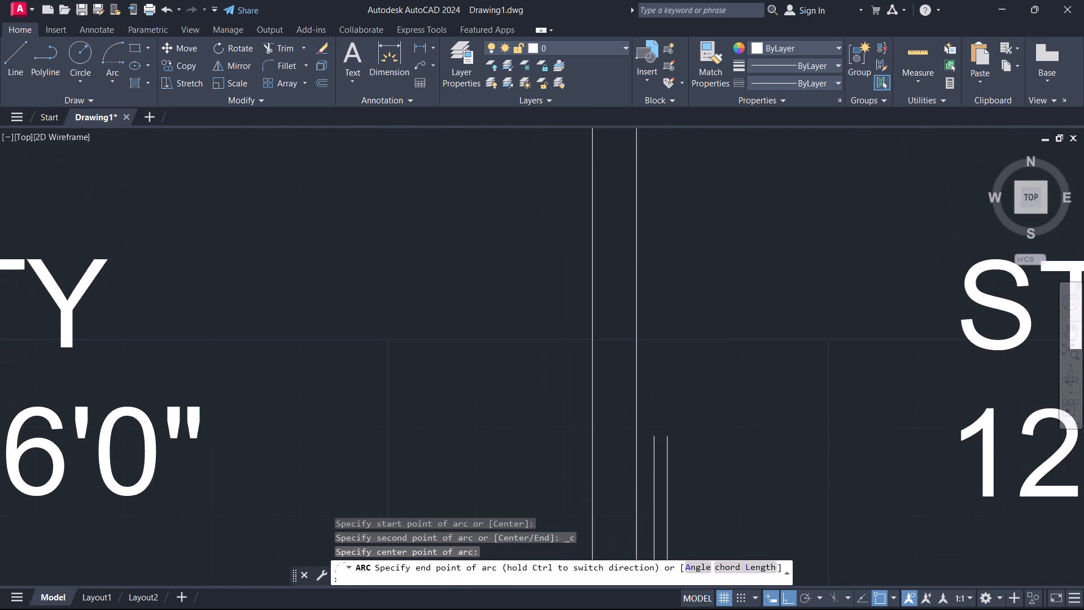
scroll(652, 438, "up", 2)
left_click(659, 440)
key("Escape")
Trim the end of the STORE door leaf's right edge that projects above the swing arc.
scroll(681, 442, "up", 5)
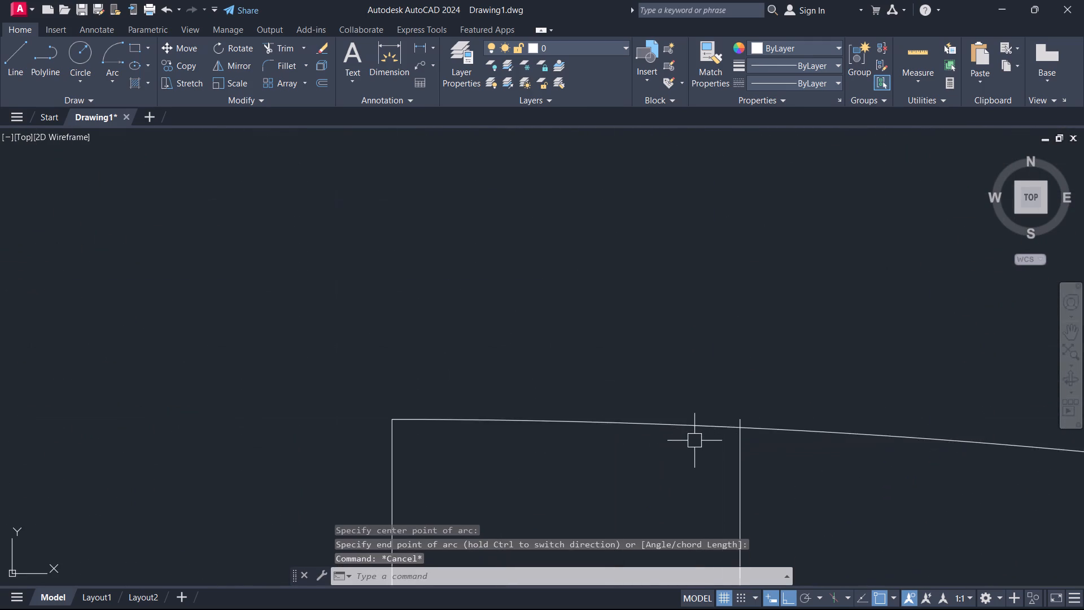
scroll(748, 405, "up", 3)
type("TR")
key("space")
left_click(746, 469)
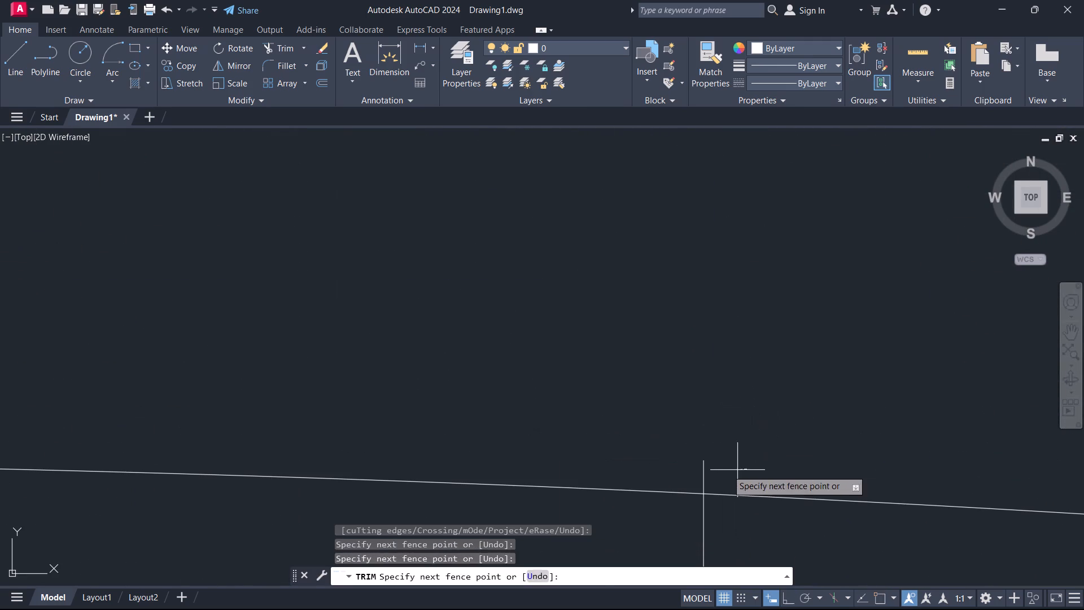
left_click(670, 465)
key("Escape")
scroll(679, 464, "down", 1)
scroll(679, 464, "up", 1)
scroll(679, 464, "down", 2)
scroll(716, 503, "down", 9)
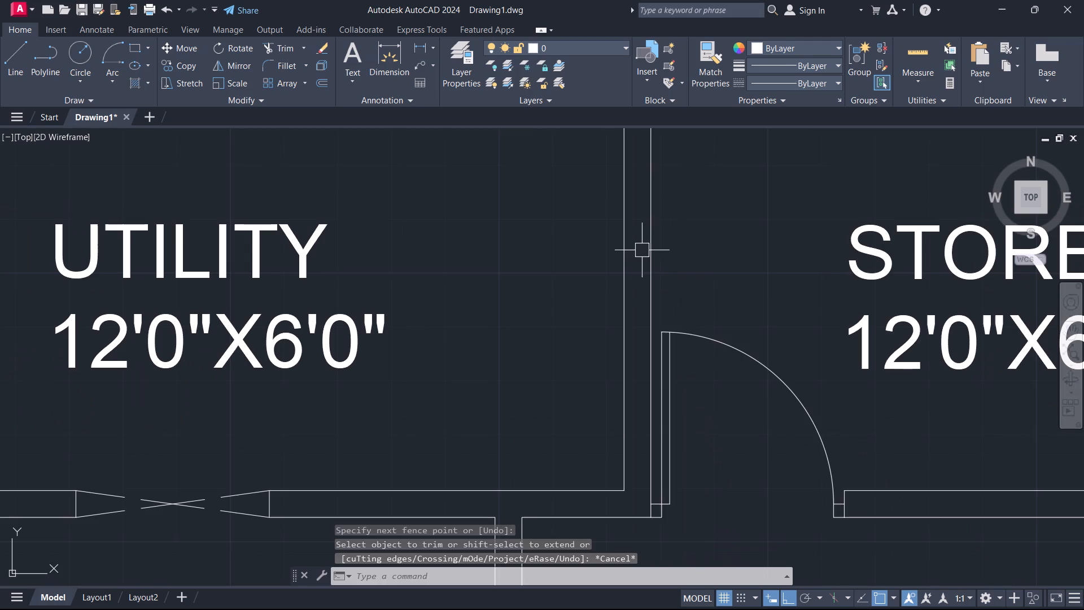
Draw a 2" door jamb on the inner half of the lower wall end at WORK AREA's left exterior opening.
middle_click_drag(713, 417, 648, 249)
scroll(653, 278, "down", 1)
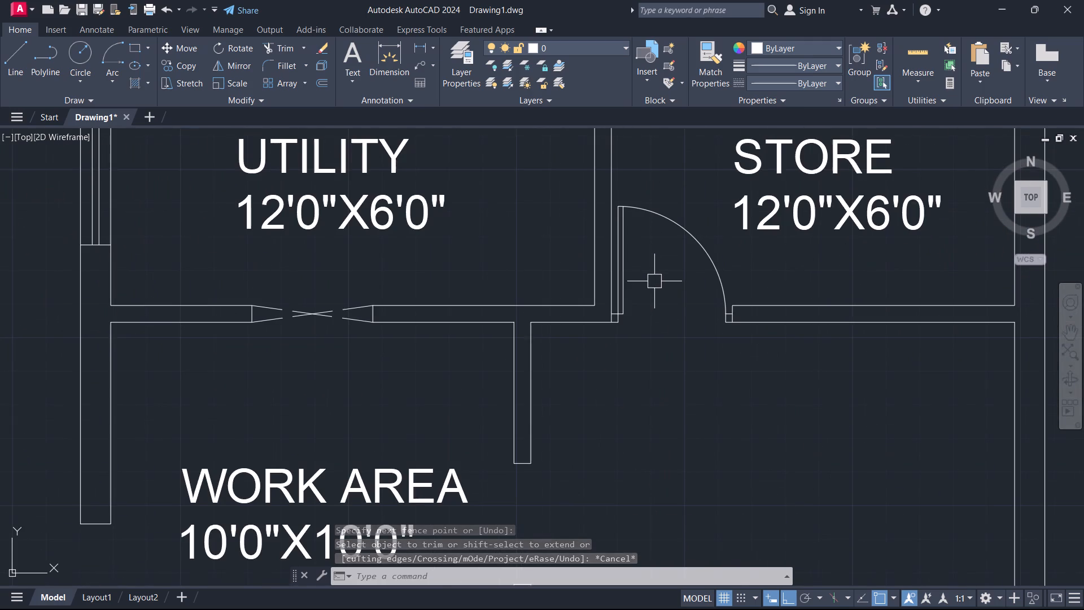
middle_click_drag(718, 376, 685, 358)
scroll(685, 358, "down", 1)
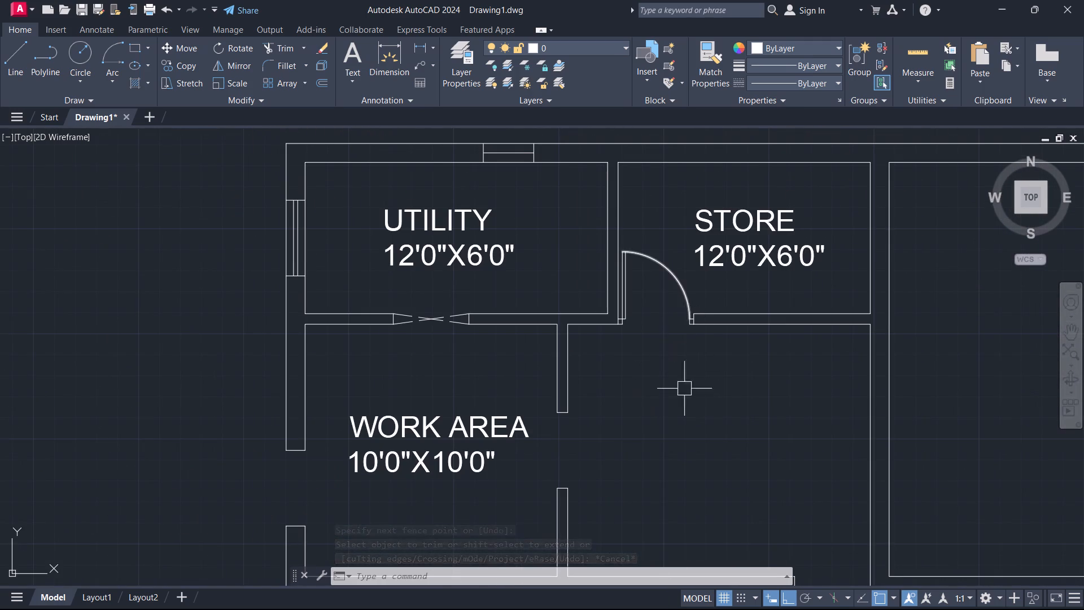
middle_click_drag(672, 400, 696, 308)
middle_click_drag(401, 424, 527, 406)
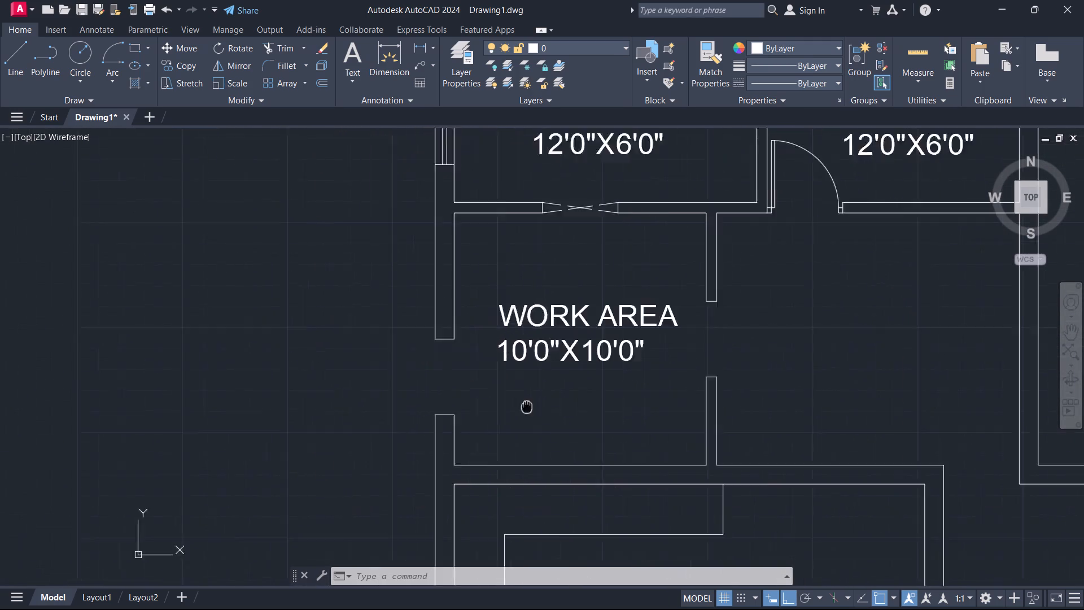
middle_click_drag(527, 406, 616, 393)
scroll(523, 416, "up", 3)
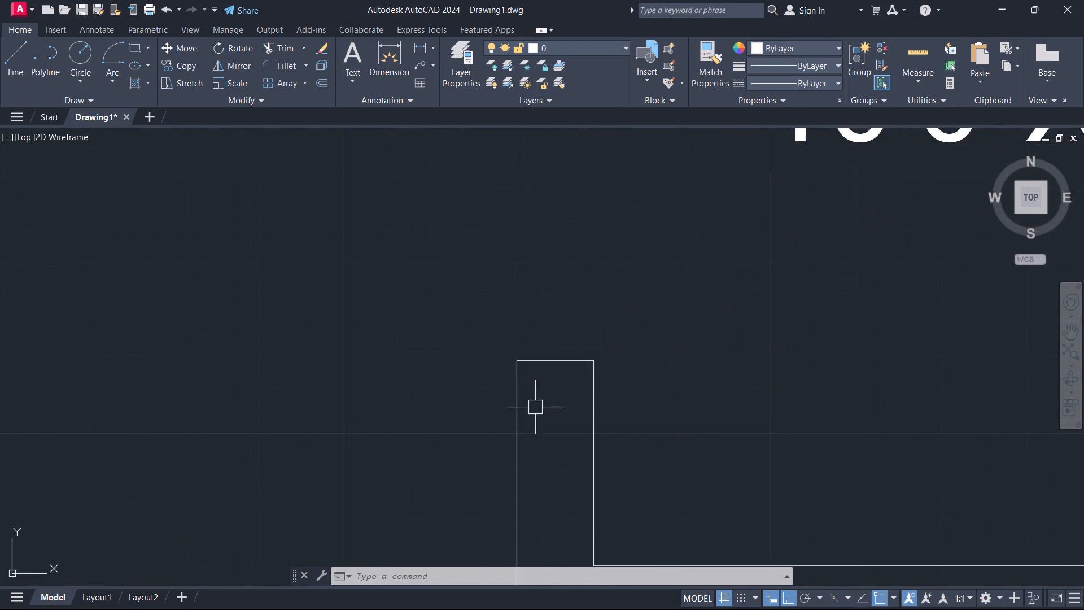
scroll(535, 406, "up", 1)
key("l")
key("space")
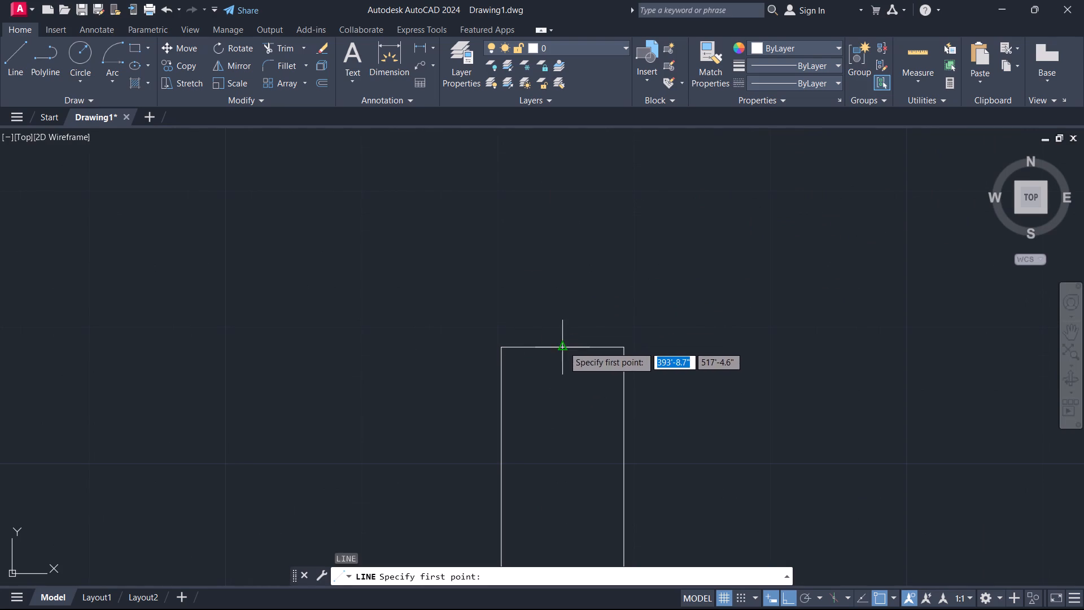
left_click(562, 346)
key("2")
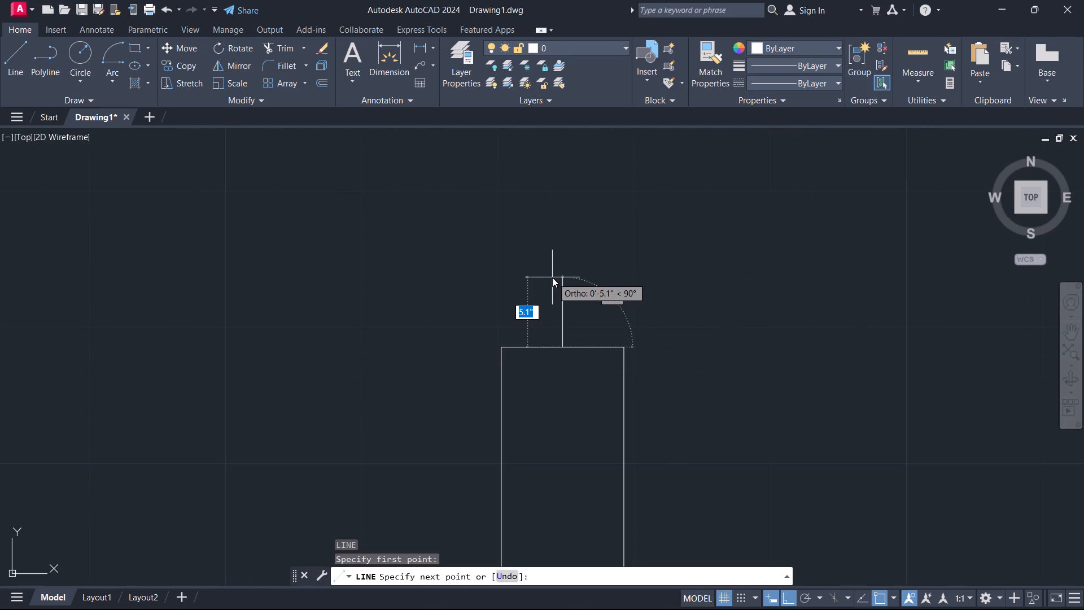
key("Return")
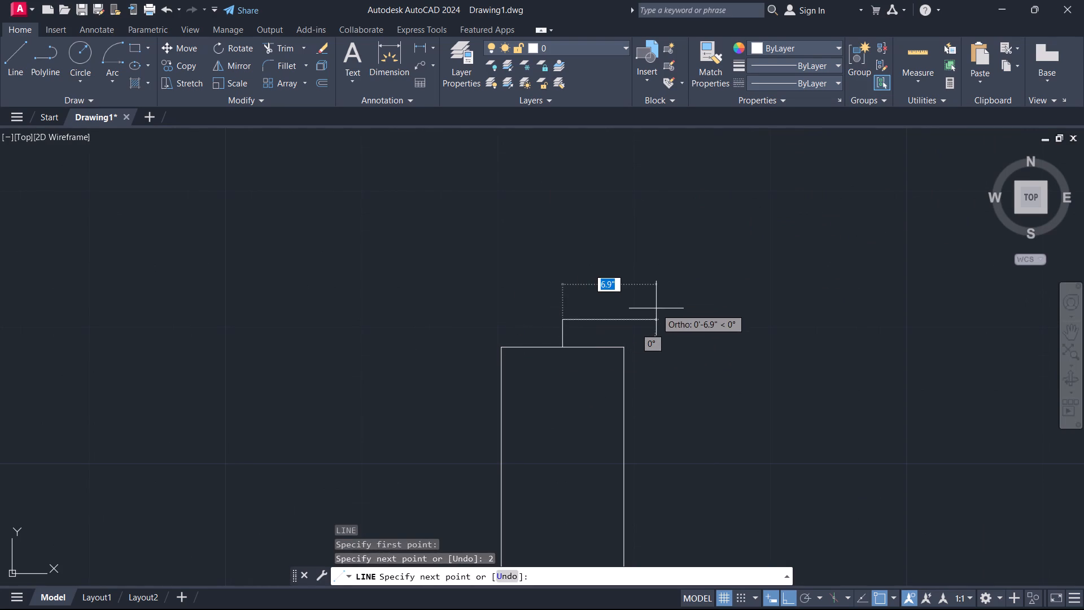
left_click(627, 323)
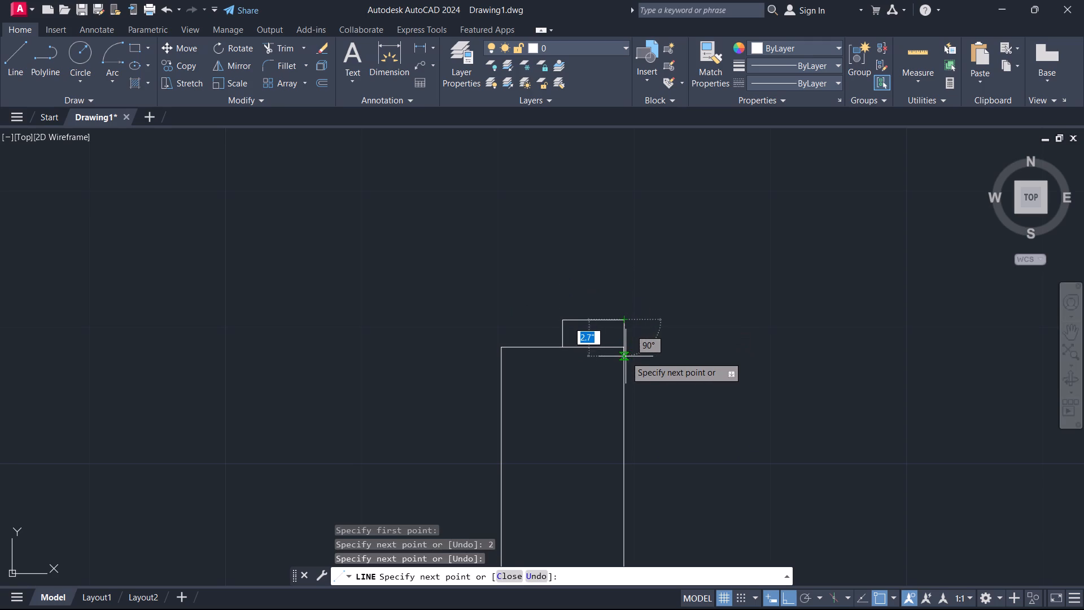
left_click(624, 348)
key("Escape")
Copy the jamb's three lines from the lower wall end's midpoint to the midpoint of the opening's upper wall end.
scroll(610, 327, "down", 3)
middle_click_drag(615, 329, 645, 362)
scroll(670, 406, "up", 2)
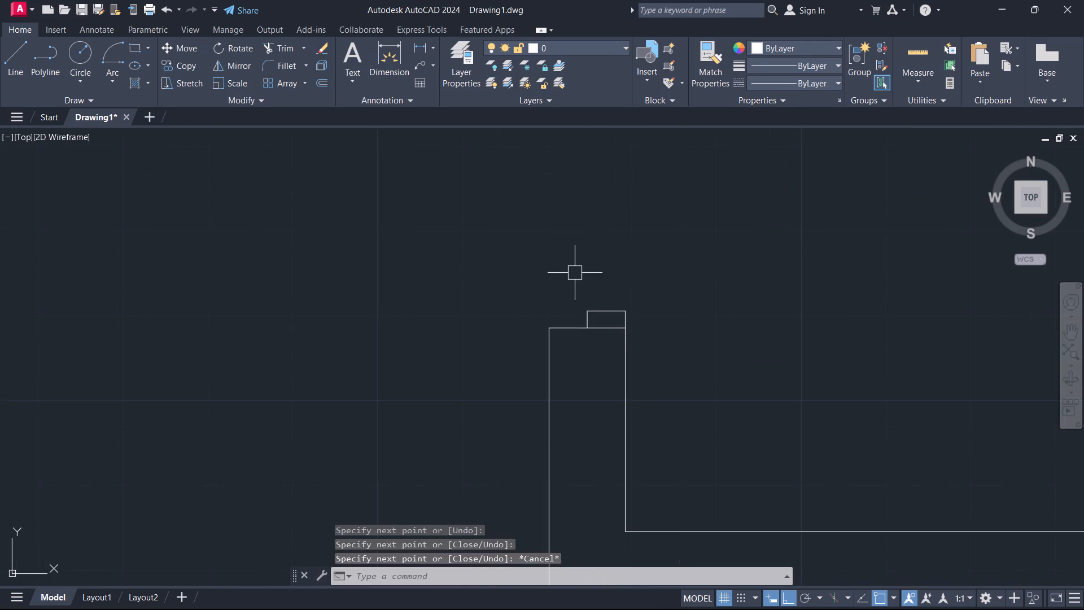
left_click_drag(575, 272, 584, 288)
left_click(681, 361)
scroll(619, 317, "up", 2)
middle_click_drag(619, 317, 654, 443)
scroll(654, 443, "down", 2)
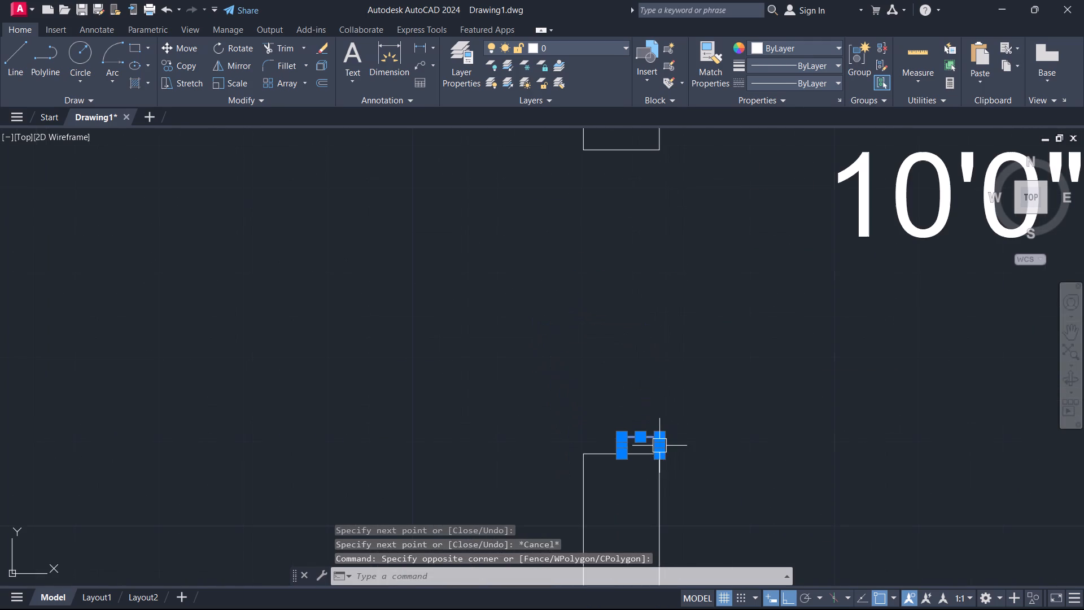
type("CO")
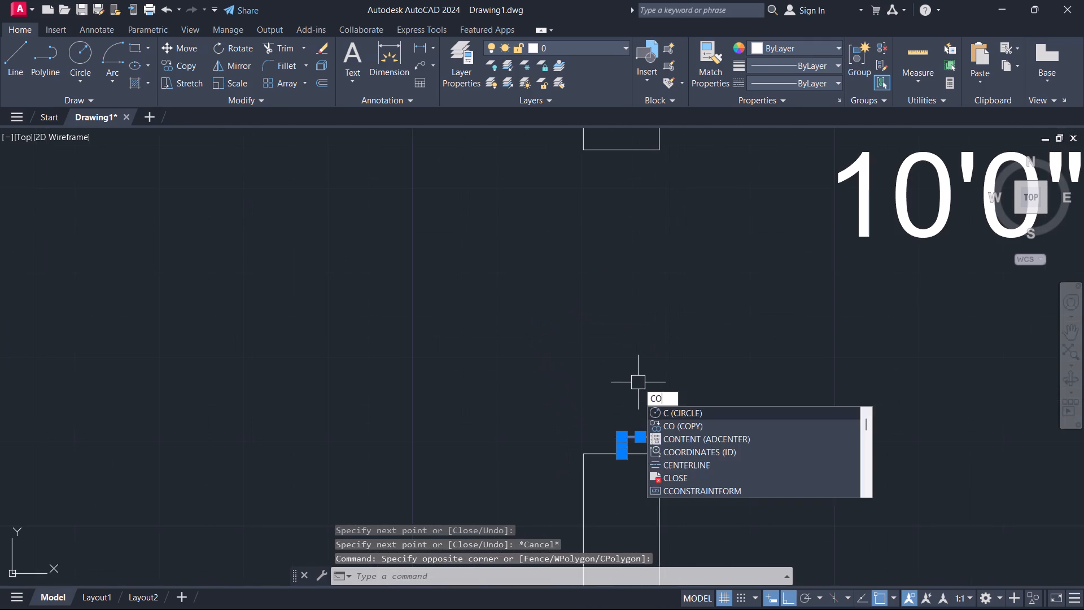
key("space")
scroll(623, 469, "up", 1)
left_click(615, 447)
scroll(593, 367, "down", 2)
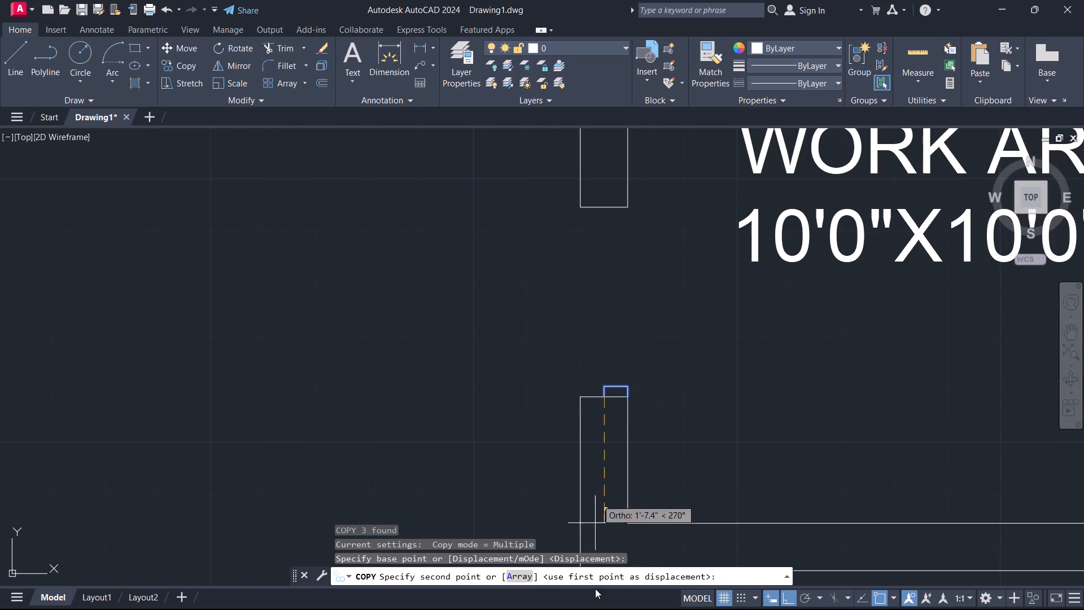
middle_click_drag(571, 291, 588, 444)
scroll(615, 354, "up", 3)
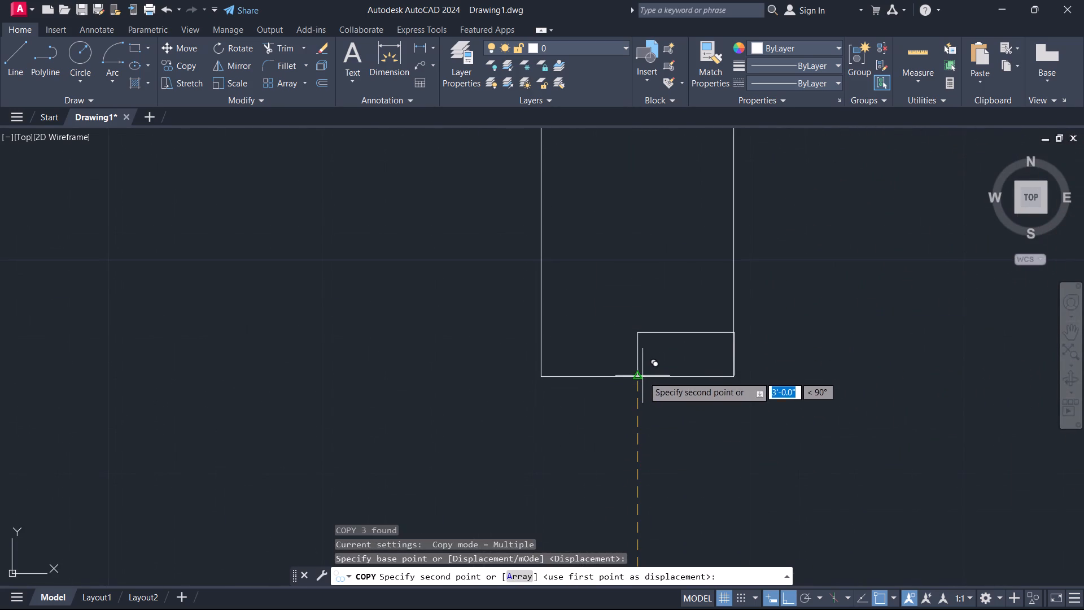
left_click(640, 378)
key("Escape")
Mirror the copied jamb about the upper wall end's edge so it projects into the opening, erasing the source lines.
left_click(614, 315)
left_click(824, 417)
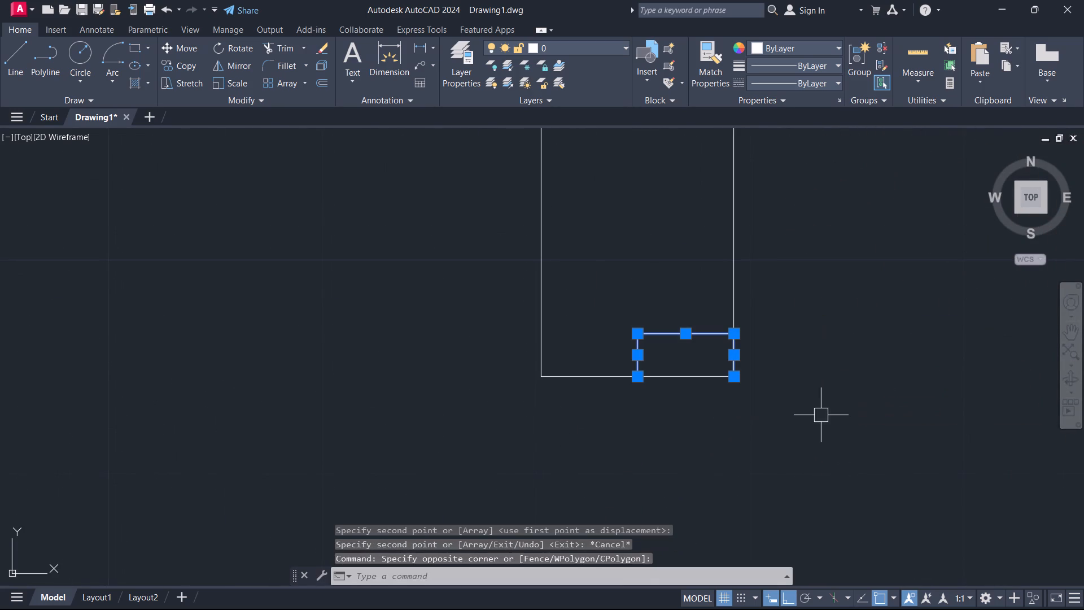
type("MI")
key("space")
scroll(726, 380, "up", 2)
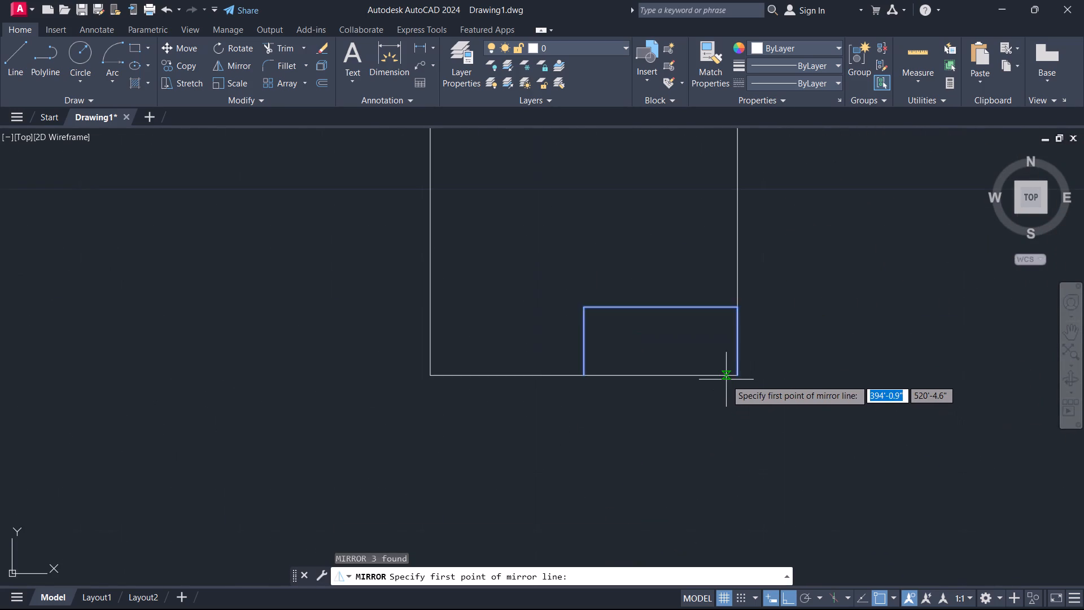
left_click(725, 369)
left_click(645, 379)
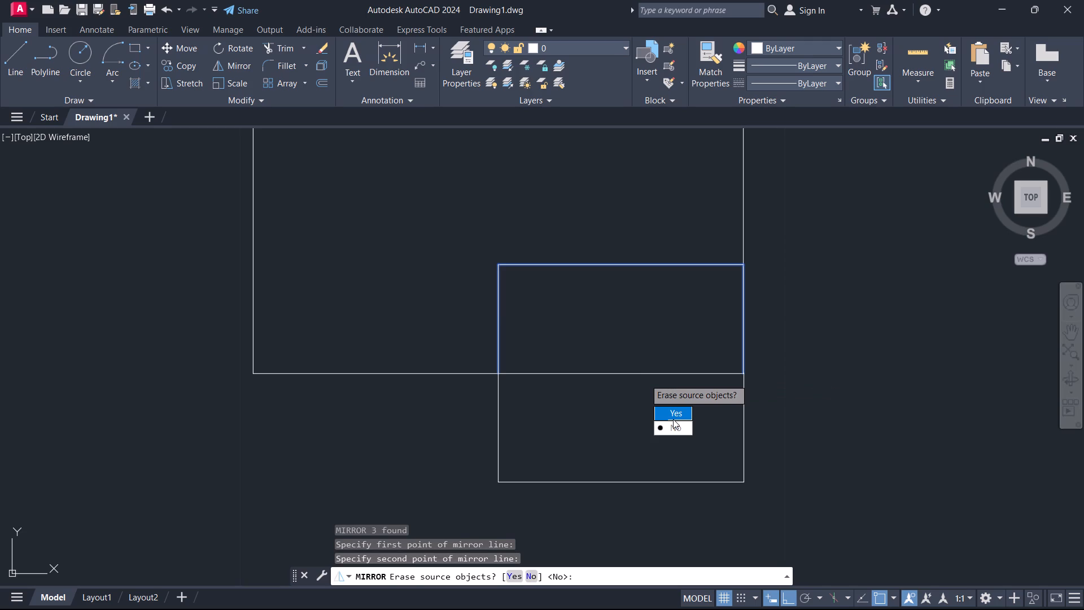
left_click(673, 419)
Draw a vertical door leaf line from the lower jamb's inner corner to the upper jamb's inner corner at the WORK AREA opening.
scroll(674, 452, "down", 2)
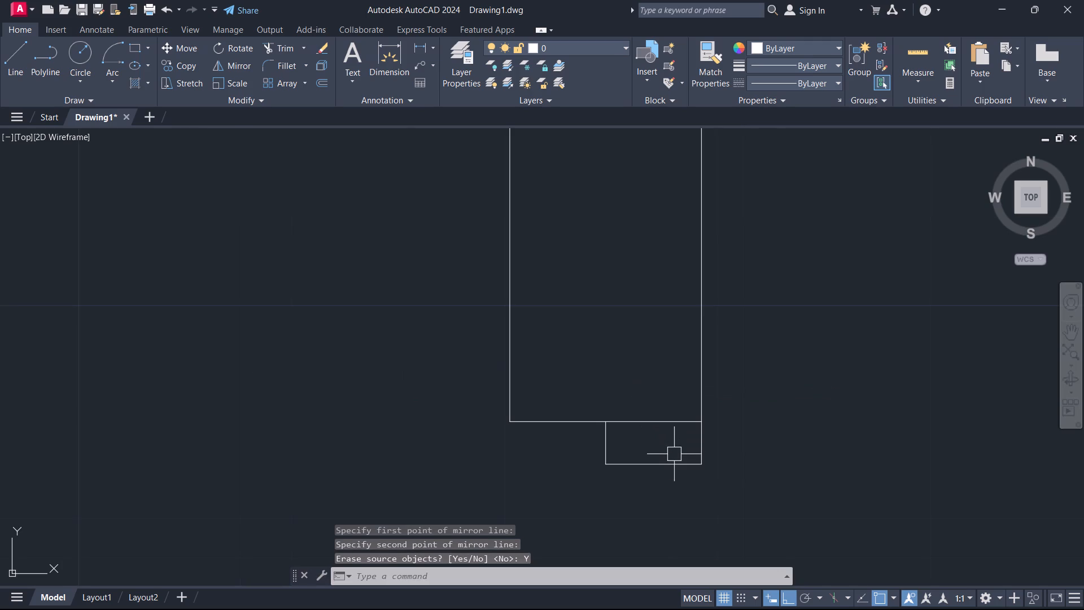
scroll(674, 453, "down", 2)
scroll(632, 350, "up", 1)
scroll(632, 354, "down", 1)
middle_click_drag(652, 450, 632, 64)
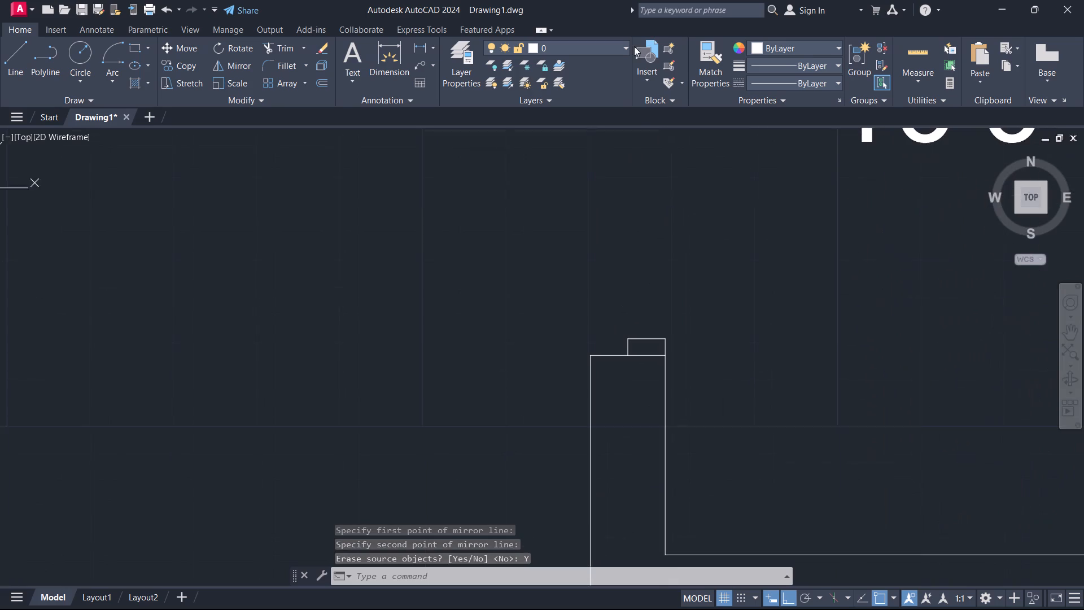
scroll(649, 224, "down", 3)
middle_click_drag(624, 348, 632, 453)
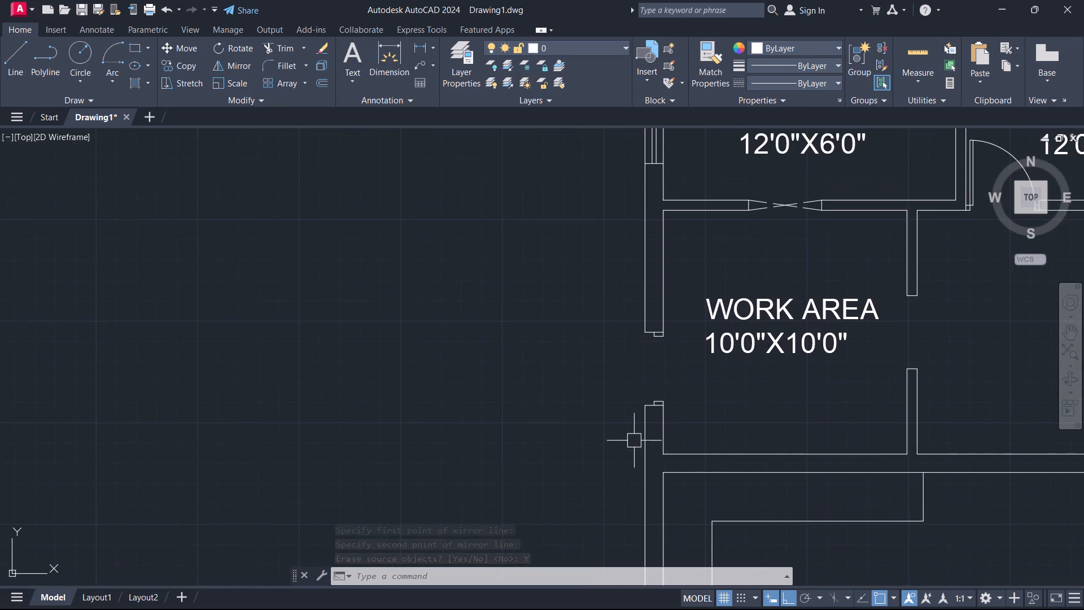
scroll(649, 415, "up", 1)
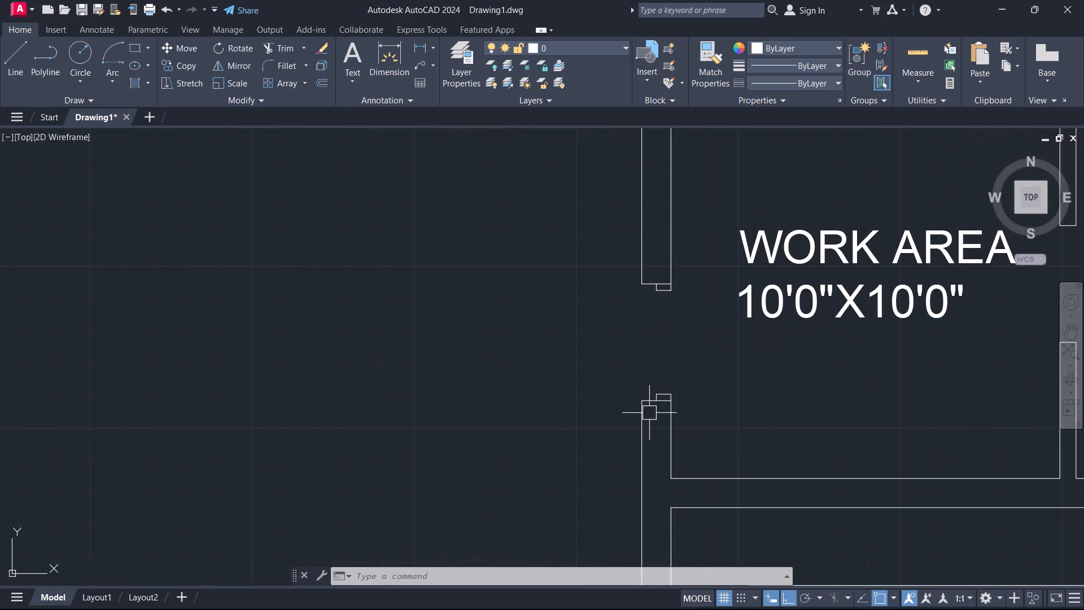
scroll(649, 413, "up", 2)
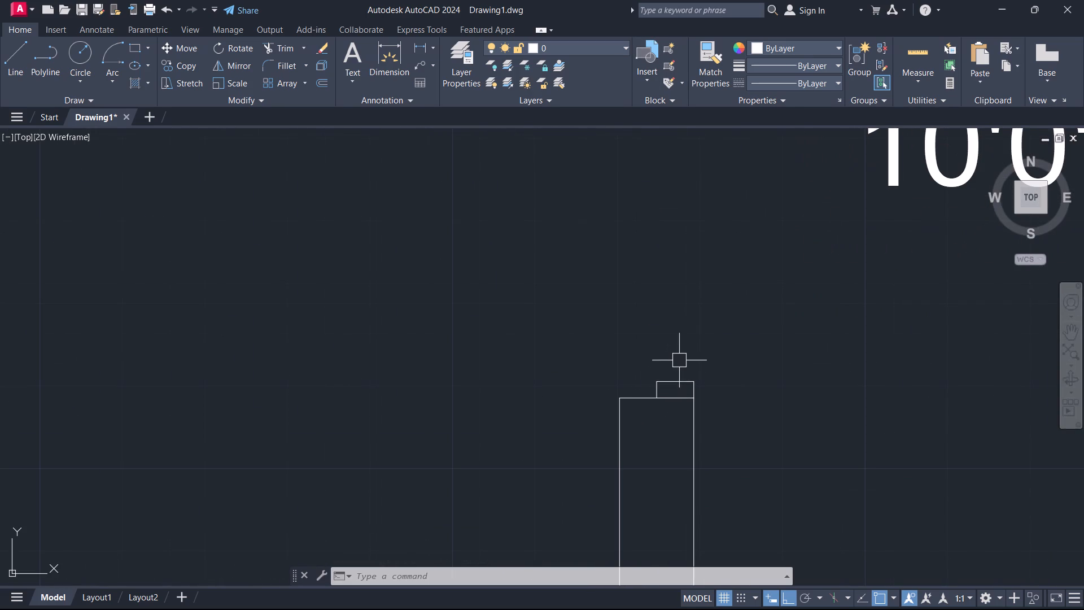
type("L")
key("space")
left_click(697, 378)
middle_click_drag(681, 311, 666, 520)
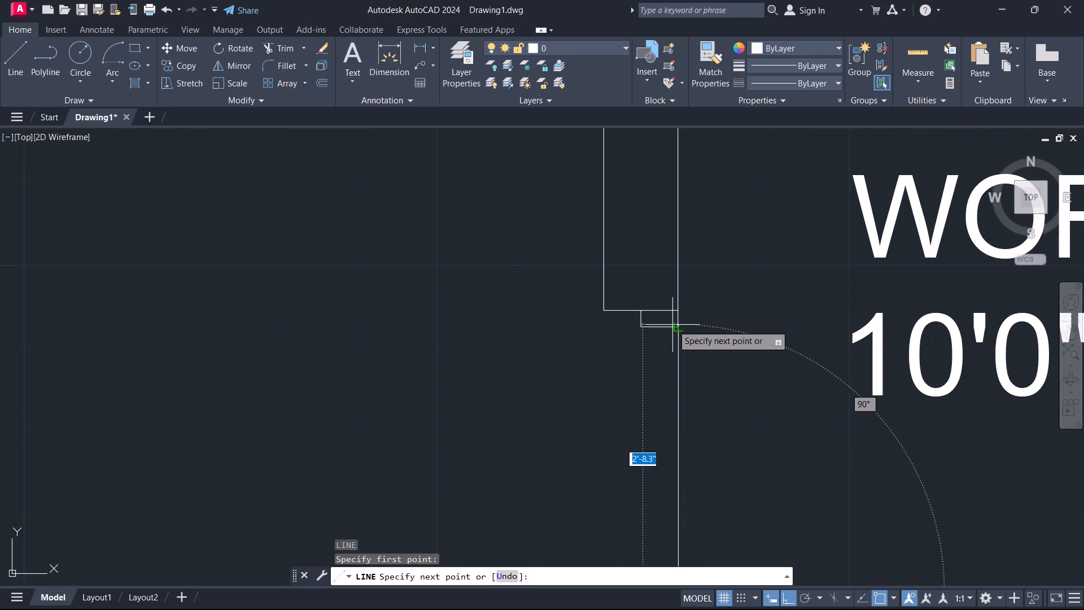
left_click(672, 324)
key("Escape")
Offset the WORK AREA door leaf line 1.5" toward the outside of the wall.
type("O")
key("space")
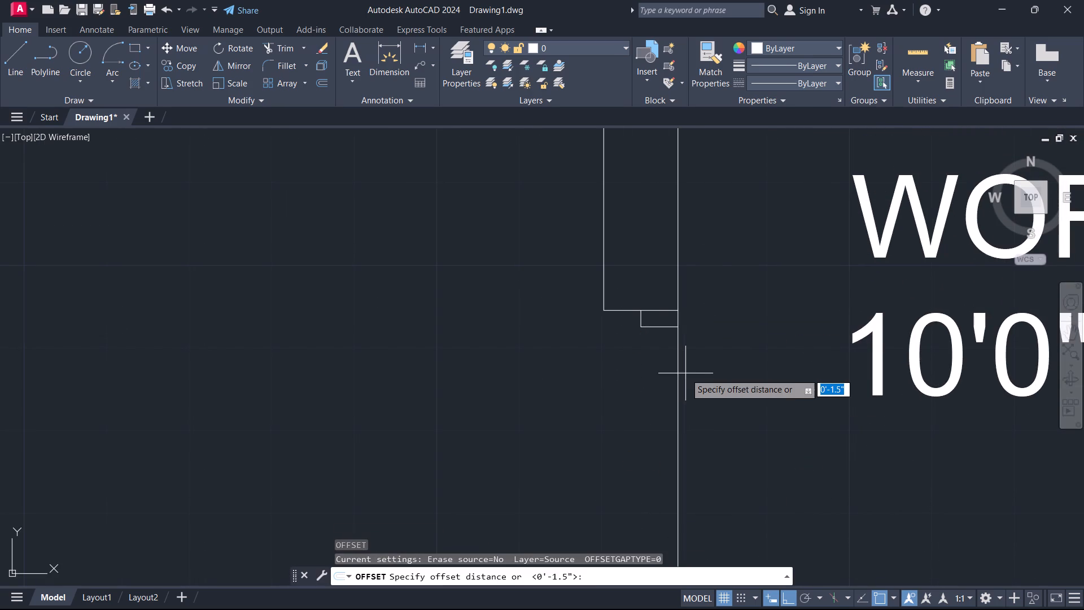
type("1.5")
key("Return")
left_click(683, 380)
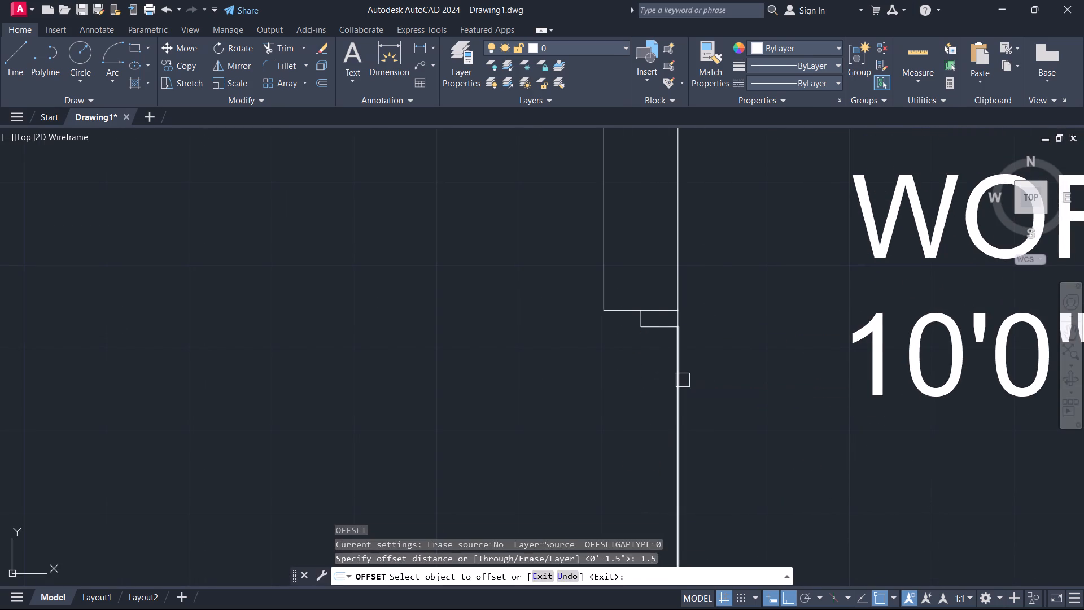
left_click(646, 378)
key("Escape")
Rotate both door leaf lines 90° clockwise about the lower jamb's upper inner corner so the leaf stands open into WORK AREA.
left_click_drag(693, 417, 679, 412)
left_click(657, 400)
scroll(652, 416, "down", 1)
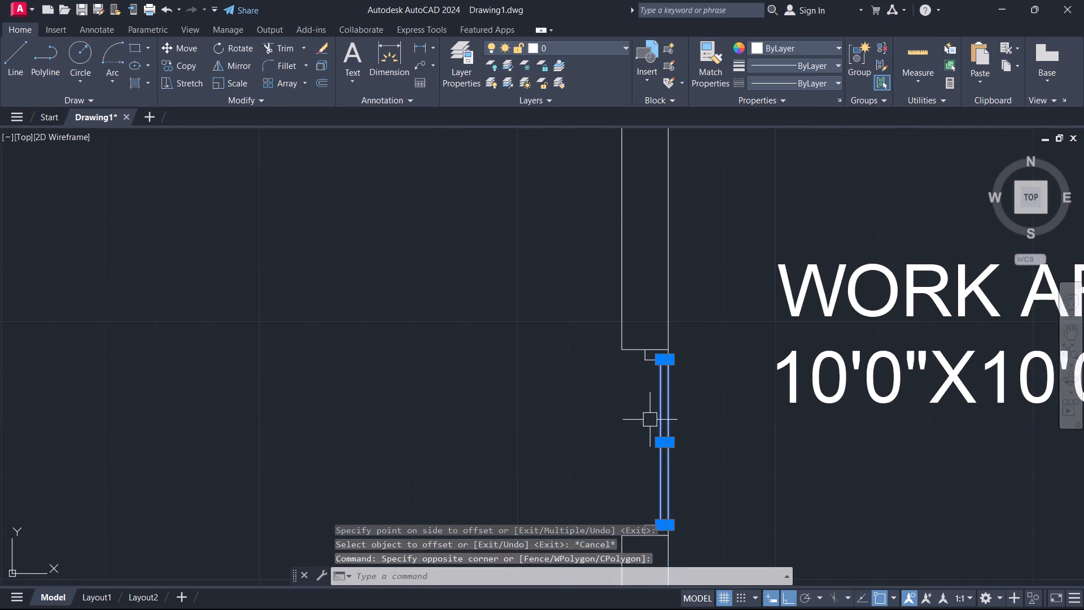
middle_click_drag(709, 403, 794, 189)
middle_click_drag(728, 258, 735, 320)
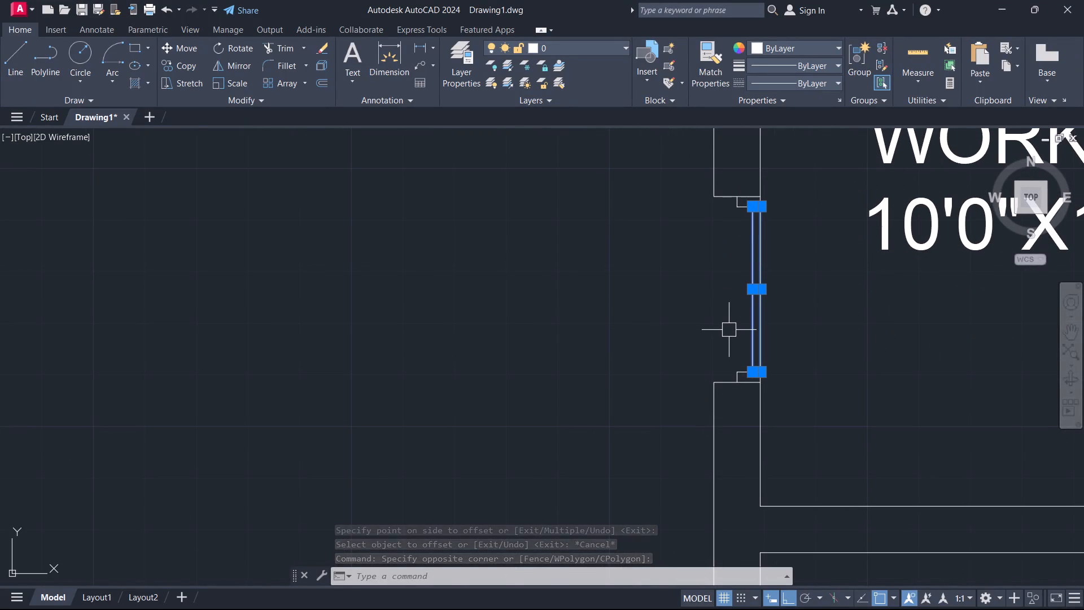
type("RO")
key("space")
scroll(758, 376, "up", 2)
left_click(760, 373)
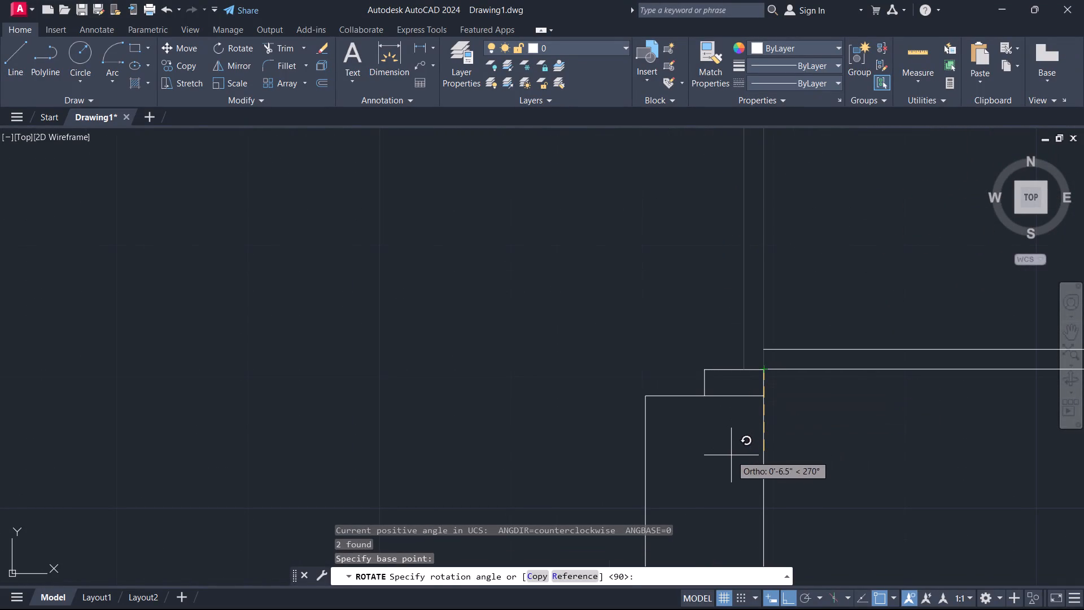
left_click(731, 460)
key("Escape")
Close the hinge end of the WORK AREA door leaf with a short line between its two long edges.
scroll(751, 350, "down", 2)
key("l")
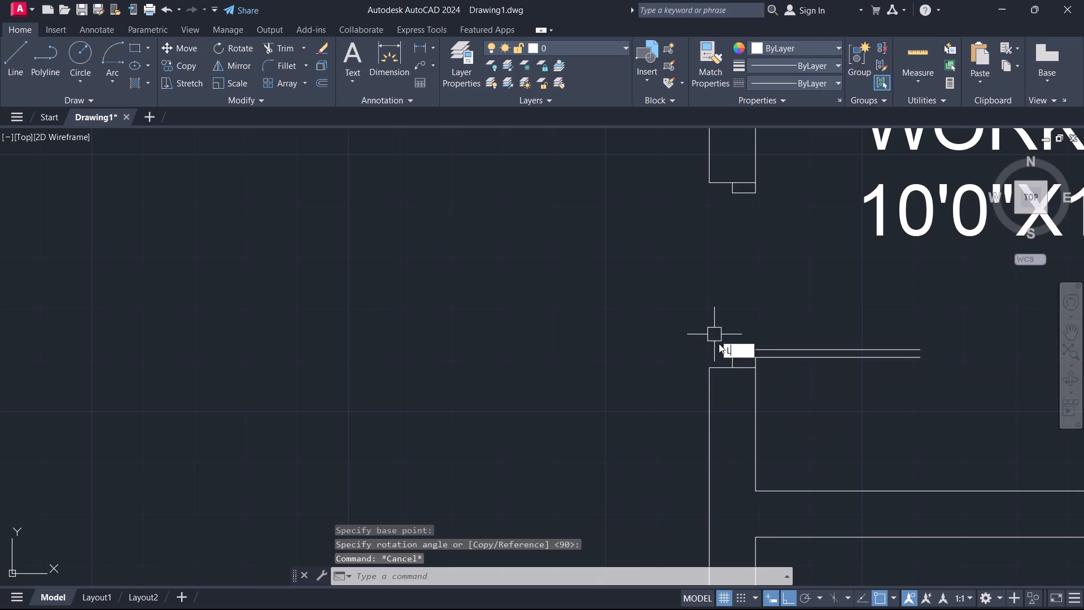
key("space")
scroll(730, 352, "up", 3)
left_click(810, 355)
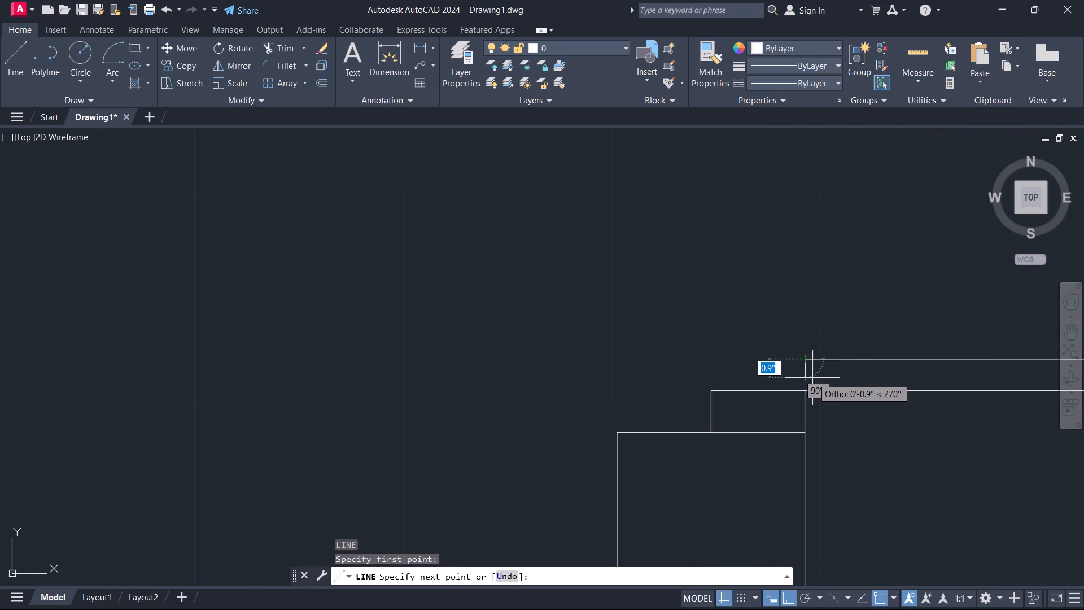
left_click(806, 385)
key("Escape")
Draw the WORK AREA door's quarter-circle swing arc from the leaf's free end, centred at the hinge corner, up to the upper jamb.
scroll(806, 385, "down", 3)
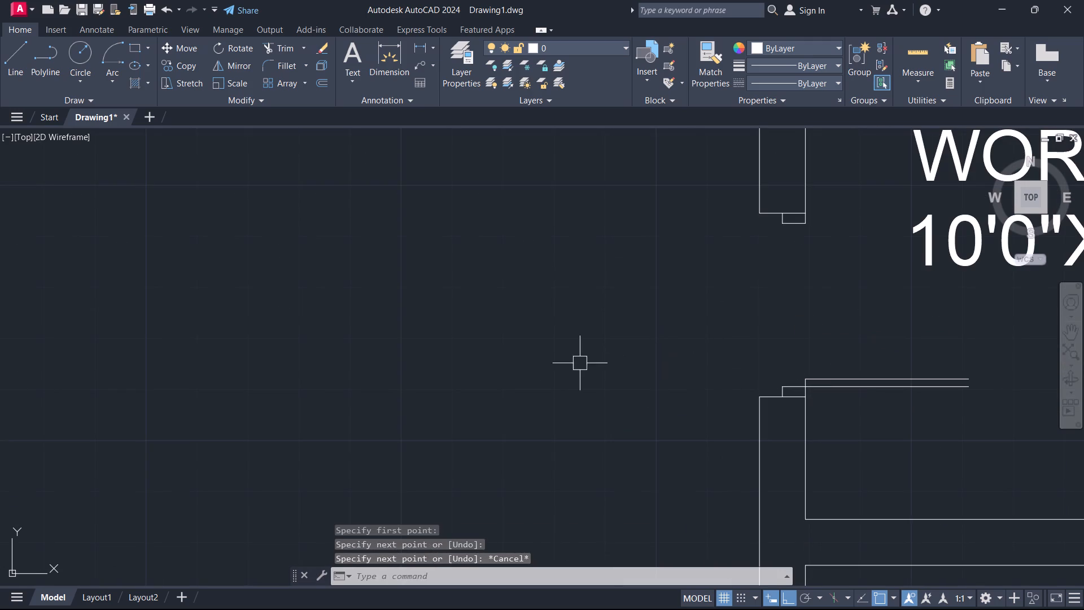
middle_click_drag(590, 384, 484, 363)
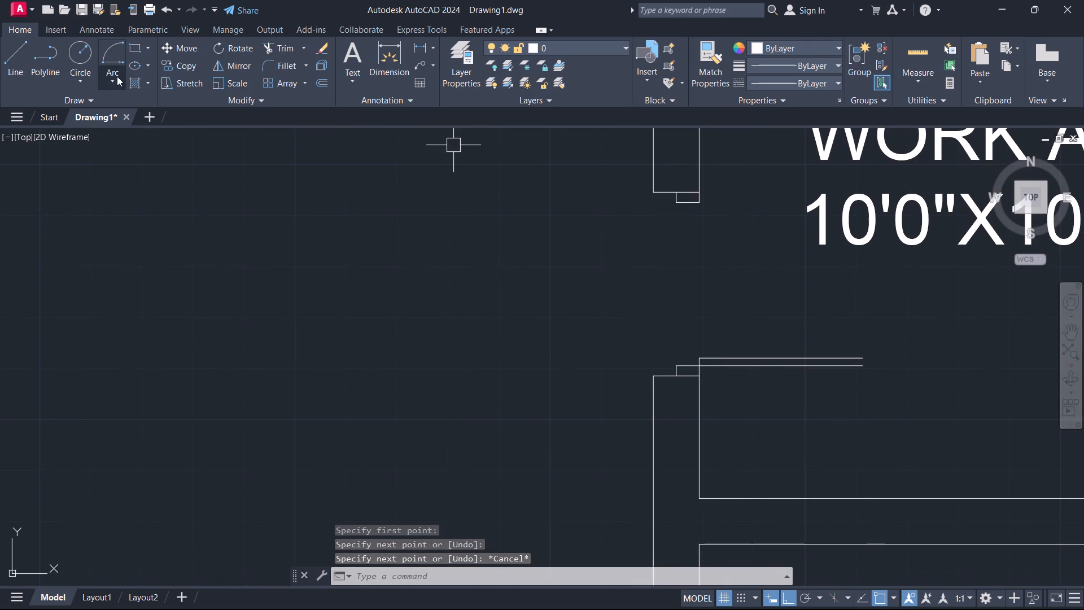
left_click(115, 49)
scroll(751, 202, "up", 2)
scroll(611, 216, "down", 2)
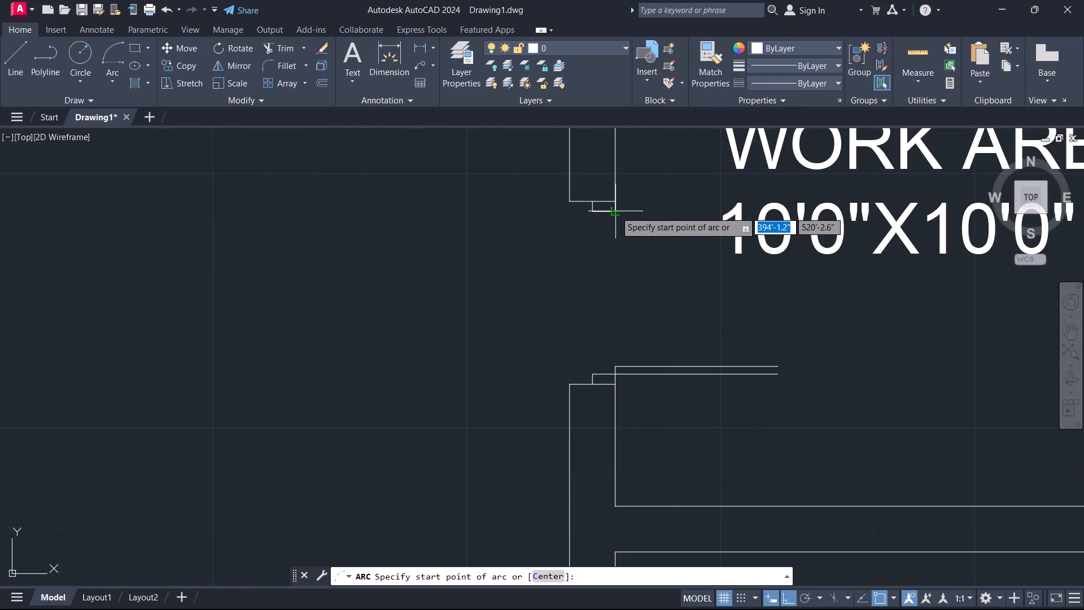
scroll(605, 380, "up", 2)
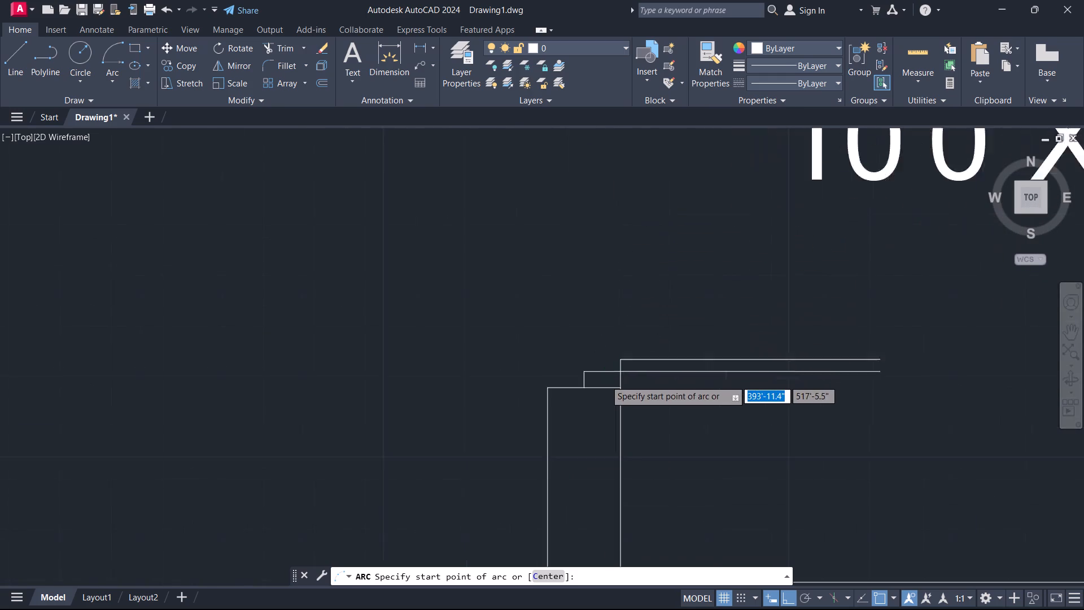
scroll(605, 380, "up", 1)
scroll(738, 374, "down", 3)
middle_click_drag(626, 394, 443, 366)
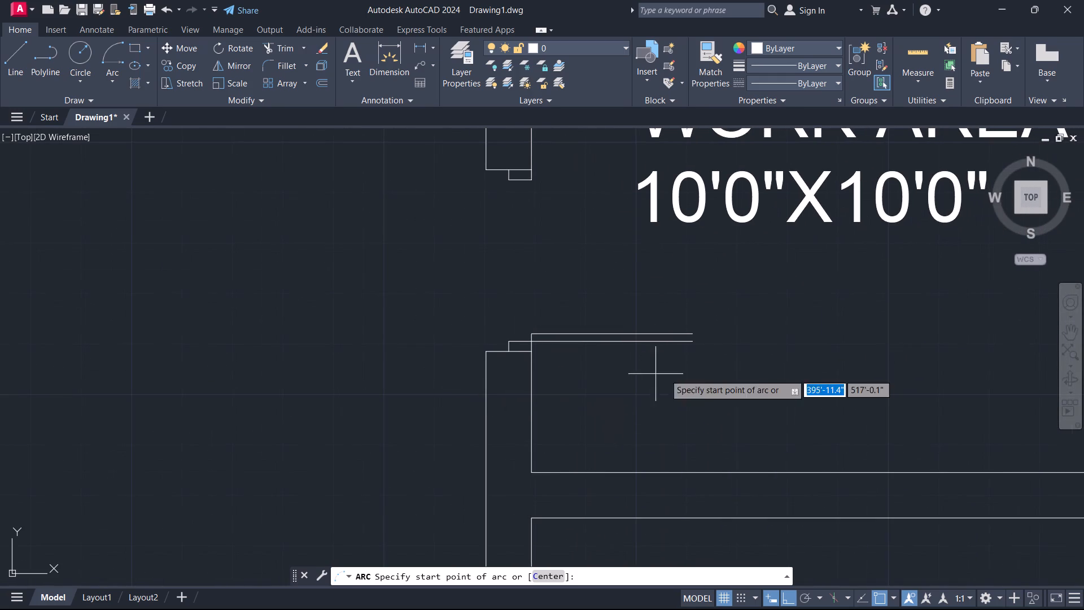
left_click_drag(694, 341, 688, 341)
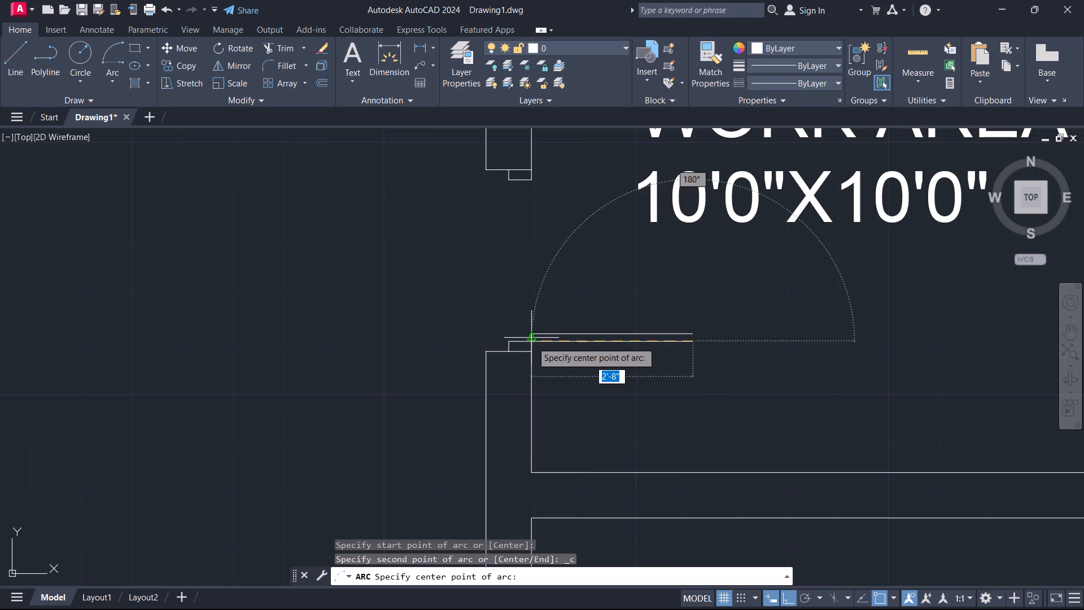
scroll(532, 346, "up", 5)
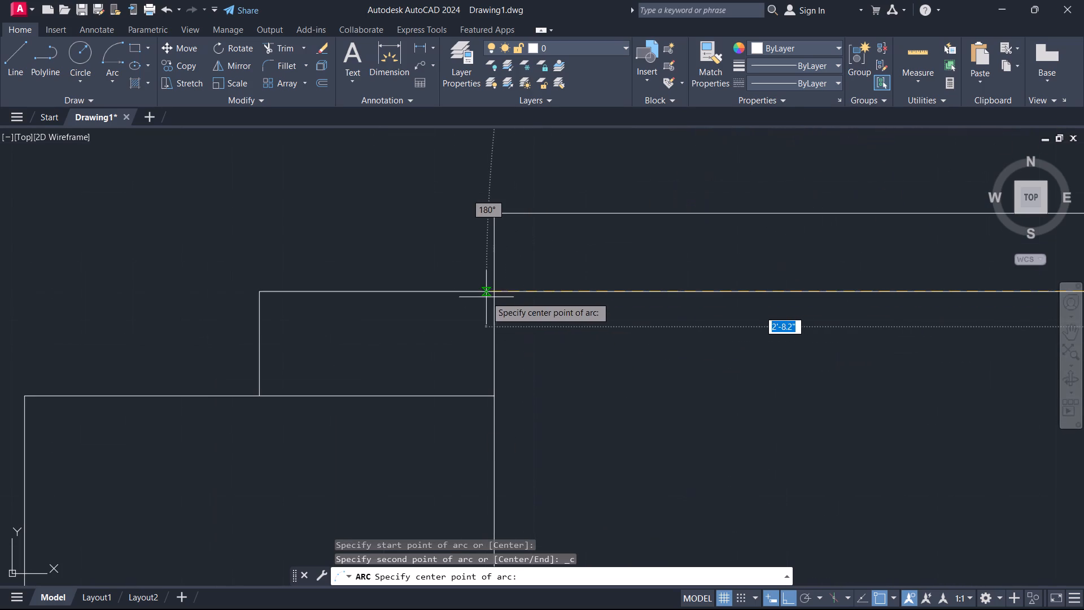
left_click(490, 288)
scroll(506, 218, "down", 5)
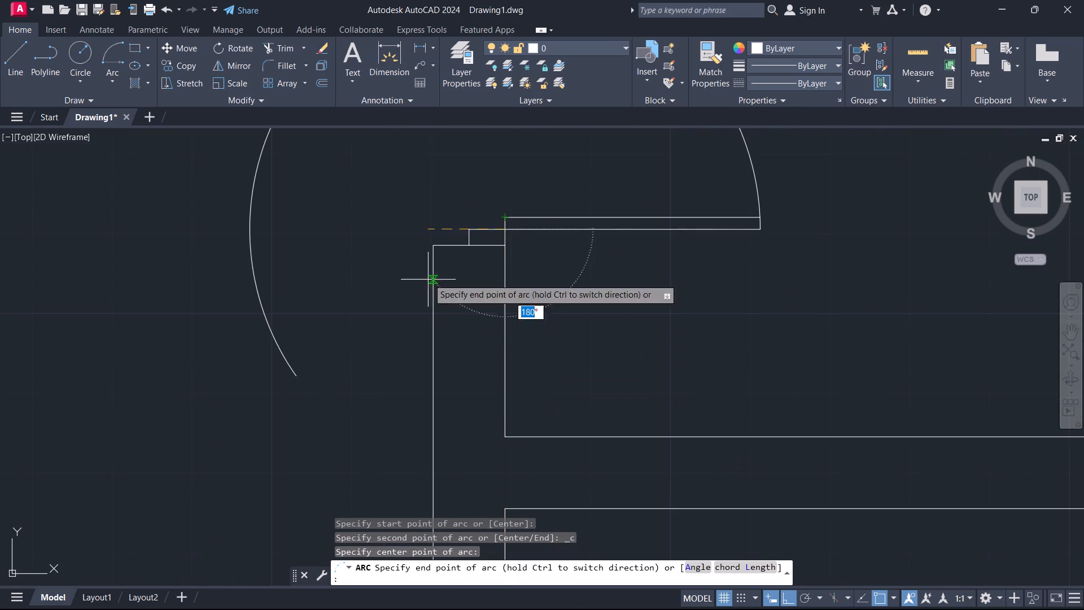
left_click(484, 154)
scroll(543, 238, "down", 3)
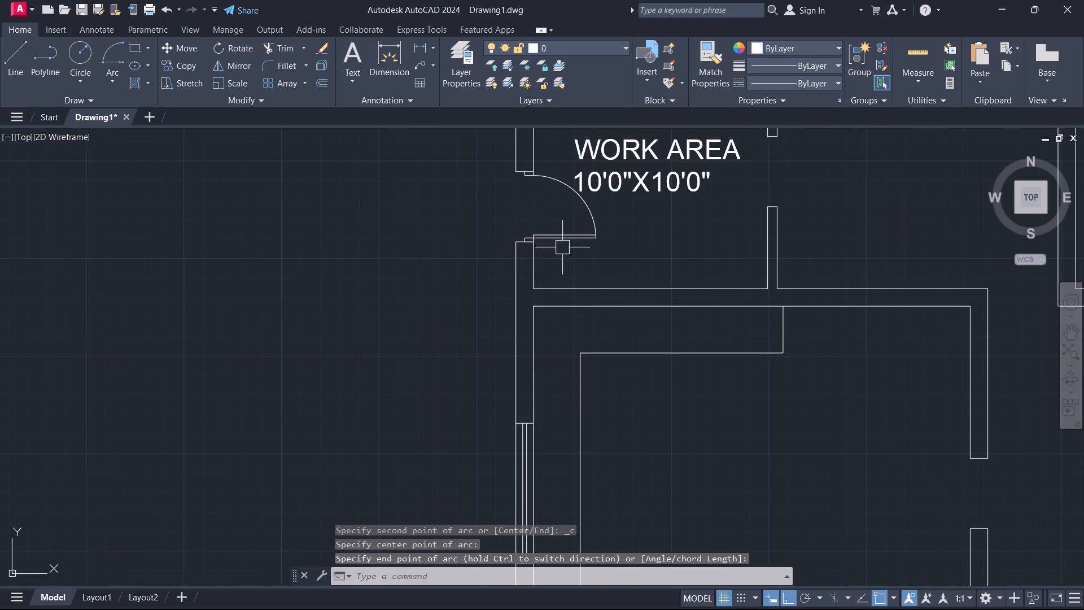
Trim the overlap where the swing arc meets the free end of the WORK AREA door leaf.
scroll(574, 245, "up", 4)
key("Escape")
scroll(626, 193, "up", 4)
type("TR")
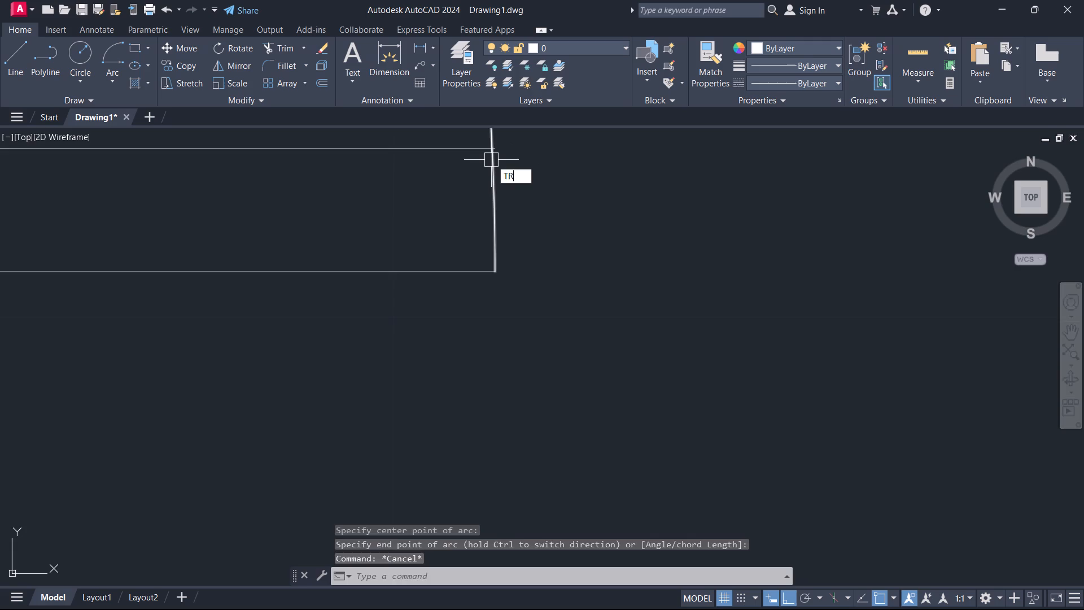
key("space")
scroll(491, 160, "up", 5)
middle_click_drag(488, 159, 548, 415)
left_click(577, 310)
key("Escape")
Move the WORK AREA label straight up about 5.1", with object snap off for the placement and on again after it.
scroll(576, 308, "down", 5)
scroll(599, 382, "down", 5)
scroll(649, 442, "down", 4)
middle_click_drag(641, 441, 593, 277)
middle_click_drag(607, 259, 451, 350)
scroll(454, 351, "up", 2)
left_click(461, 269)
type("M")
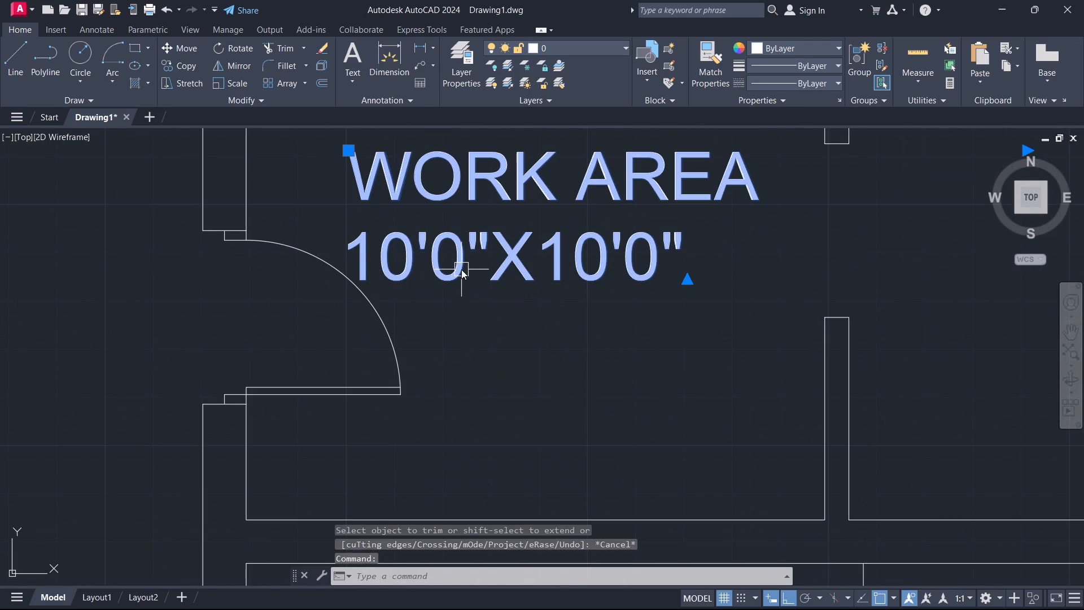
key("space")
left_click(461, 269)
key("F3")
left_click(464, 245)
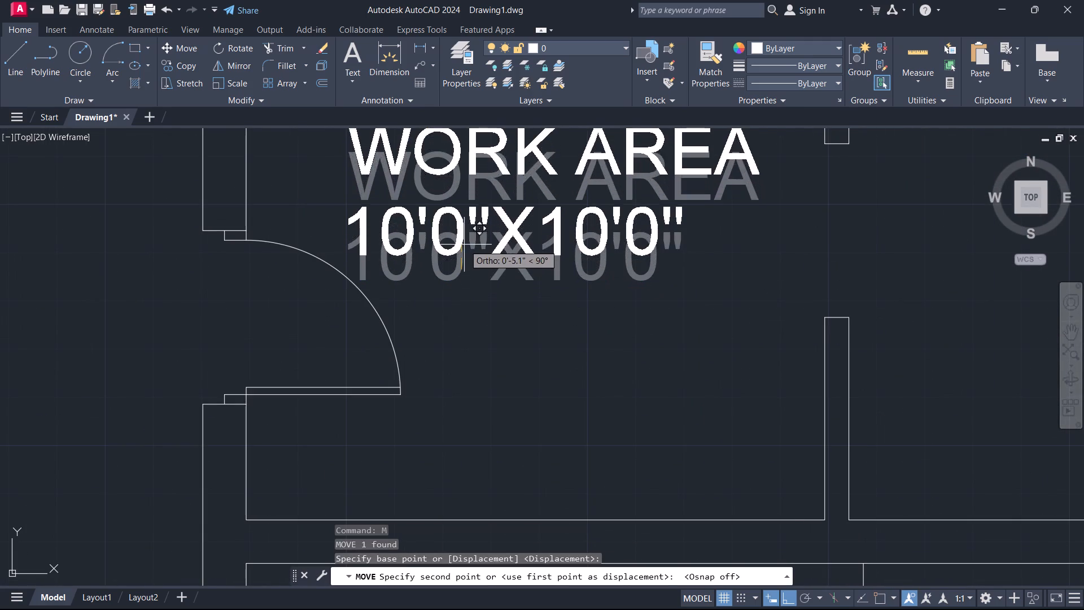
key("Escape")
scroll(464, 244, "down", 3)
middle_click_drag(467, 261, 459, 374)
key("F3")
Copy the STORE label straight down into the unlabelled space between WORK AREA and the wall to its east.
scroll(500, 433, "down", 3)
middle_click_drag(492, 414, 479, 390)
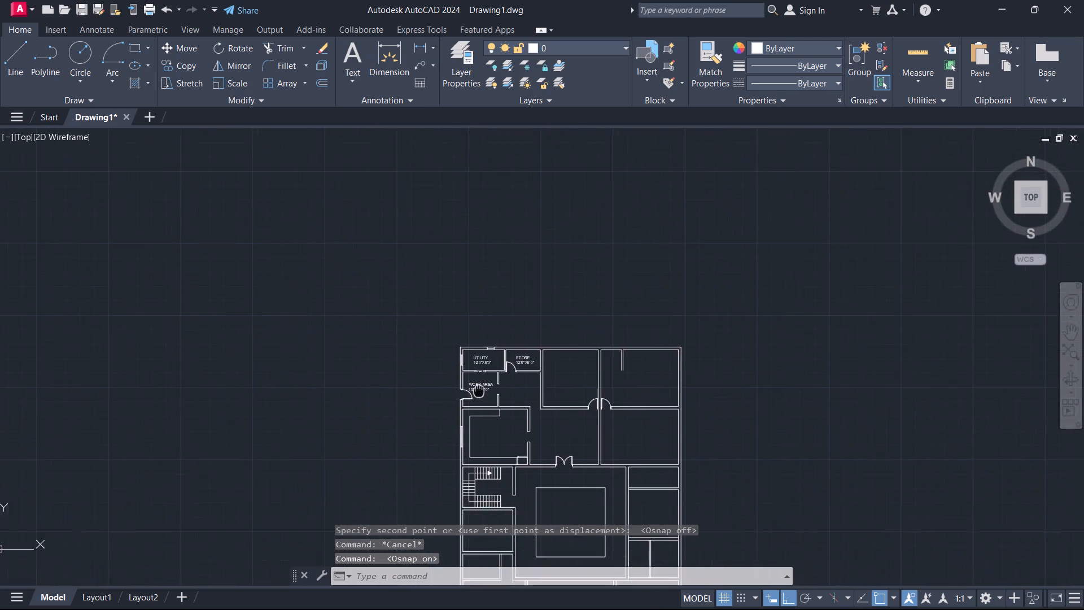
middle_click_drag(479, 390, 472, 363)
scroll(500, 334, "up", 3)
scroll(449, 451, "up", 1)
middle_click_drag(447, 454, 469, 293)
scroll(471, 297, "down", 1)
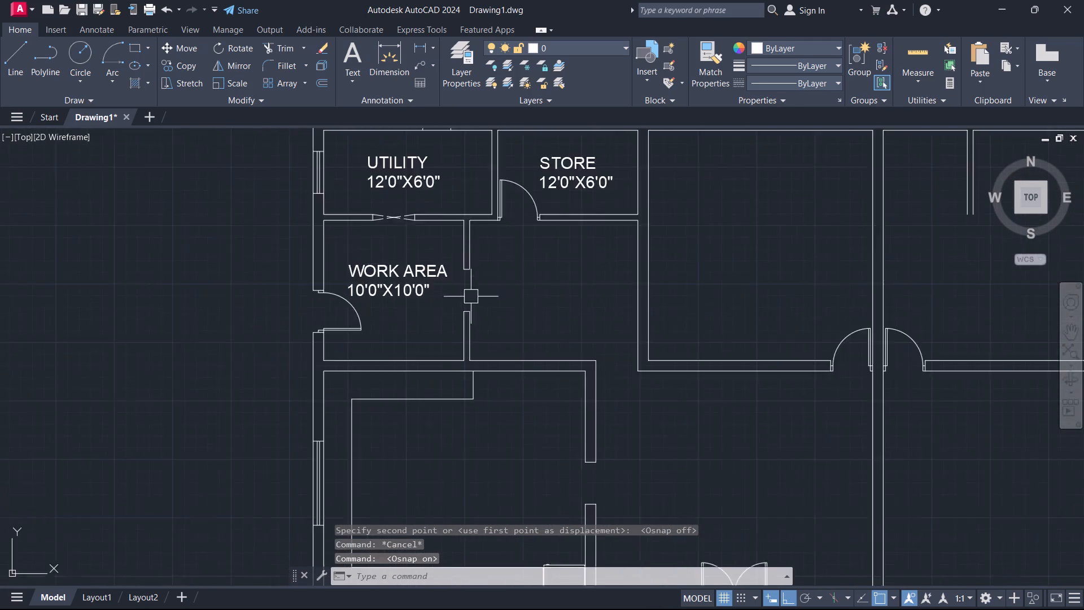
scroll(471, 297, "down", 1)
scroll(518, 290, "up", 2)
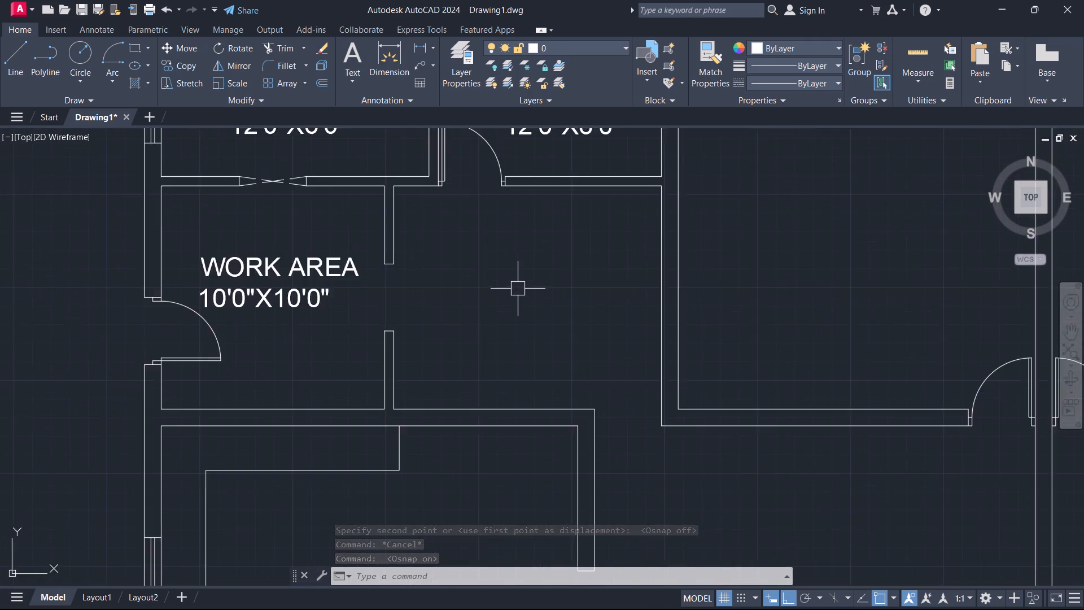
middle_click_drag(518, 289, 572, 358)
left_click(368, 374)
key("Escape")
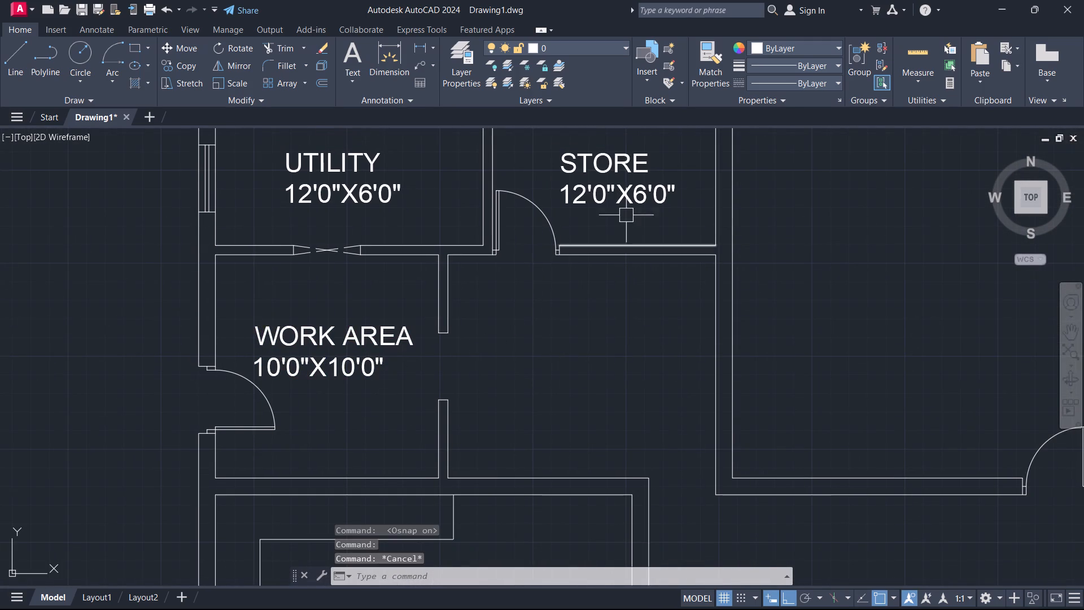
left_click(628, 208)
type("CO")
key("space")
left_click(628, 208)
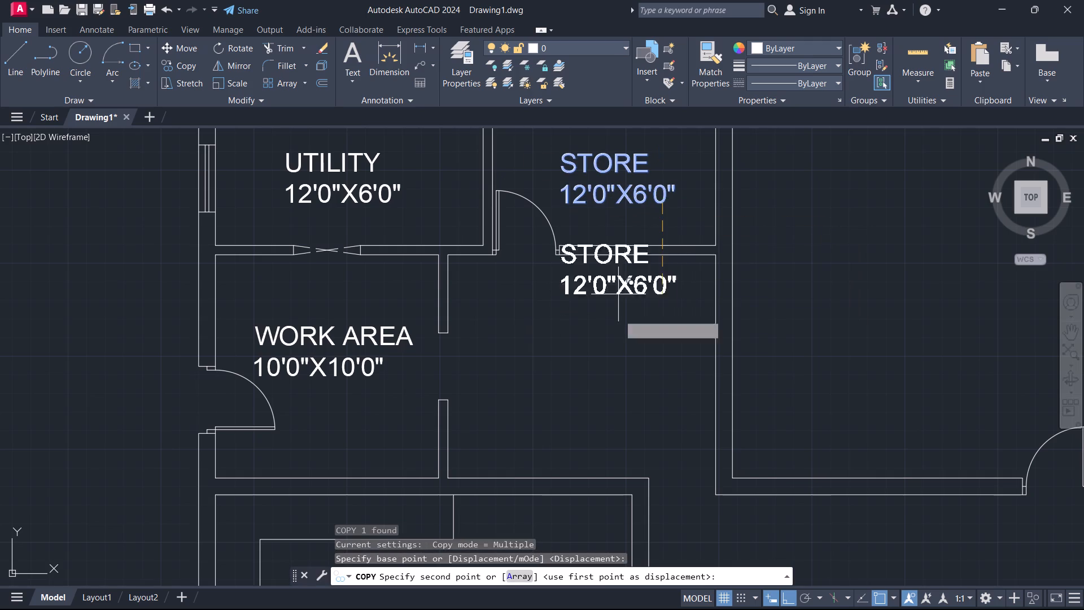
left_click(607, 386)
key("Escape")
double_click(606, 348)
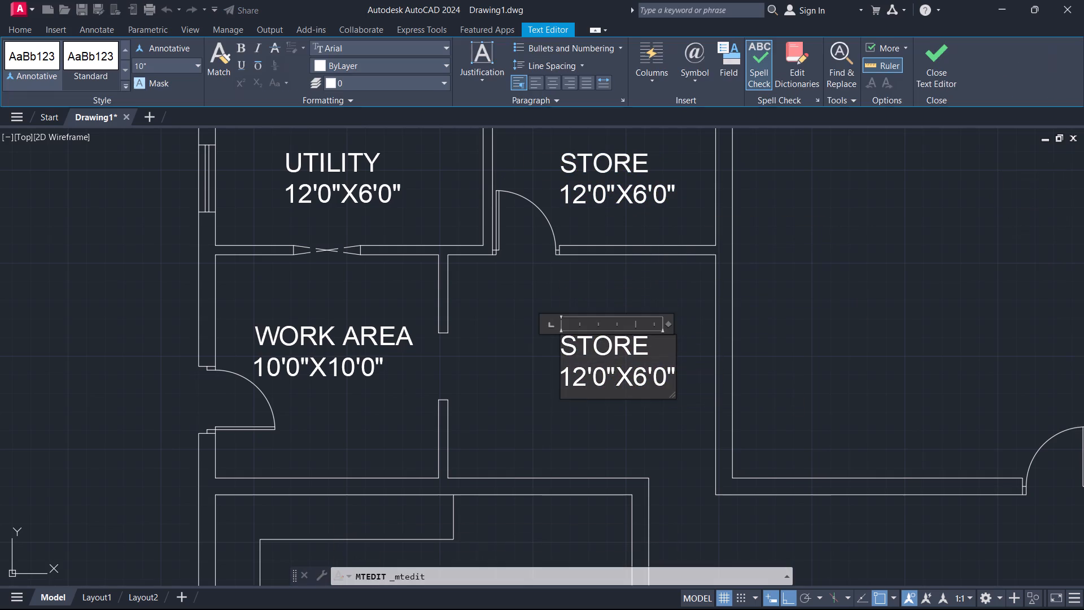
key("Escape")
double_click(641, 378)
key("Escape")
Measure the distance between the lower and upper walls of the space holding the copied STORE label.
type("DI")
key("space")
left_click(453, 435)
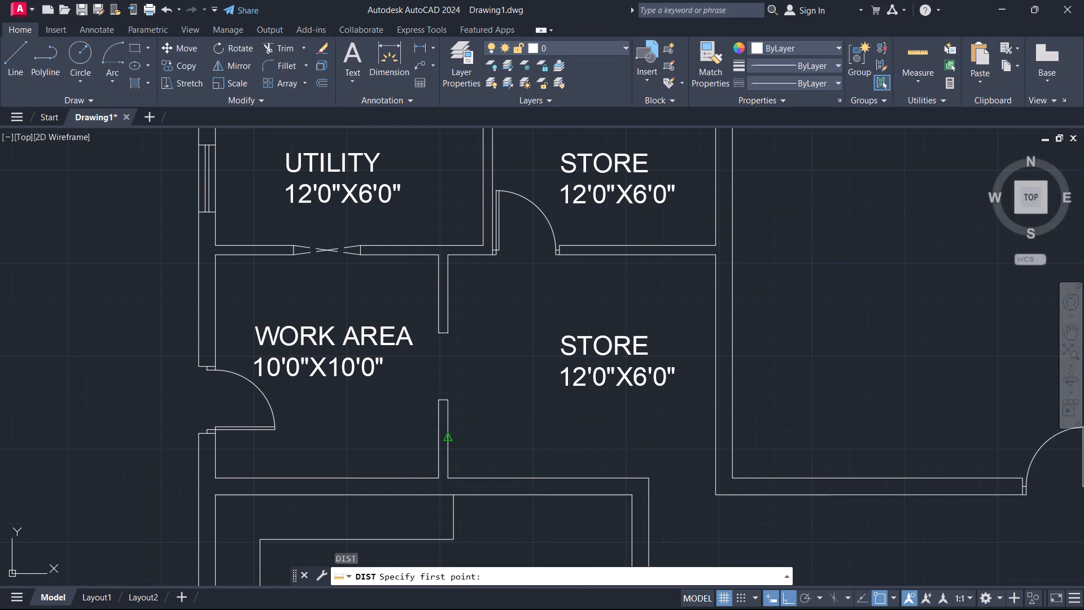
key("Escape")
key("space")
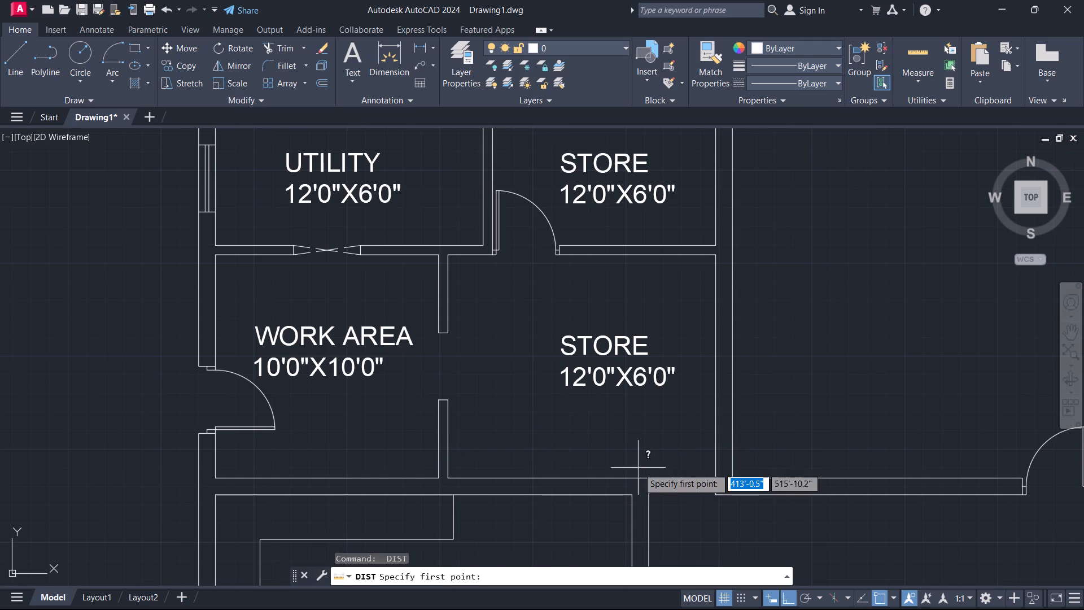
left_click(617, 480)
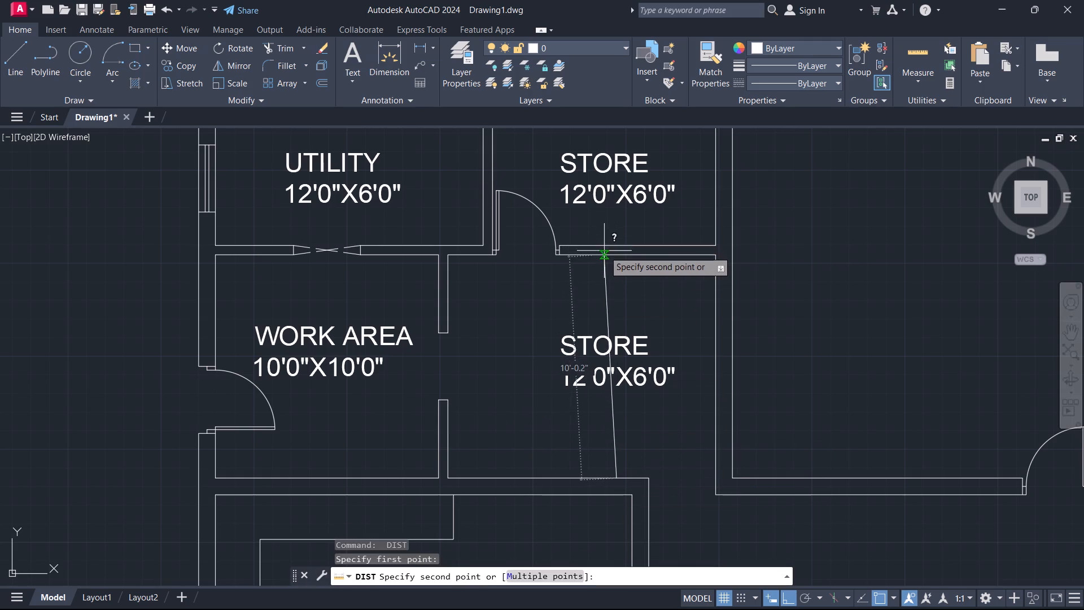
key("Escape")
Change the size line of the original STORE label in the upper room to 10'0"X6'0".
middle_click_drag(618, 256, 610, 474)
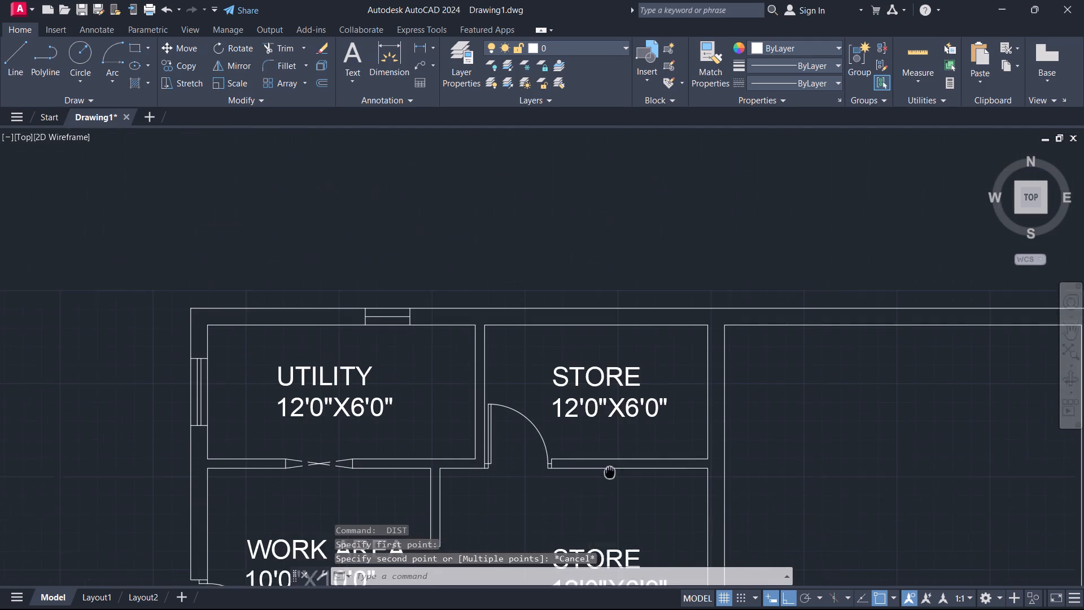
middle_click_drag(610, 474, 609, 479)
scroll(582, 409, "up", 1)
double_click(575, 412)
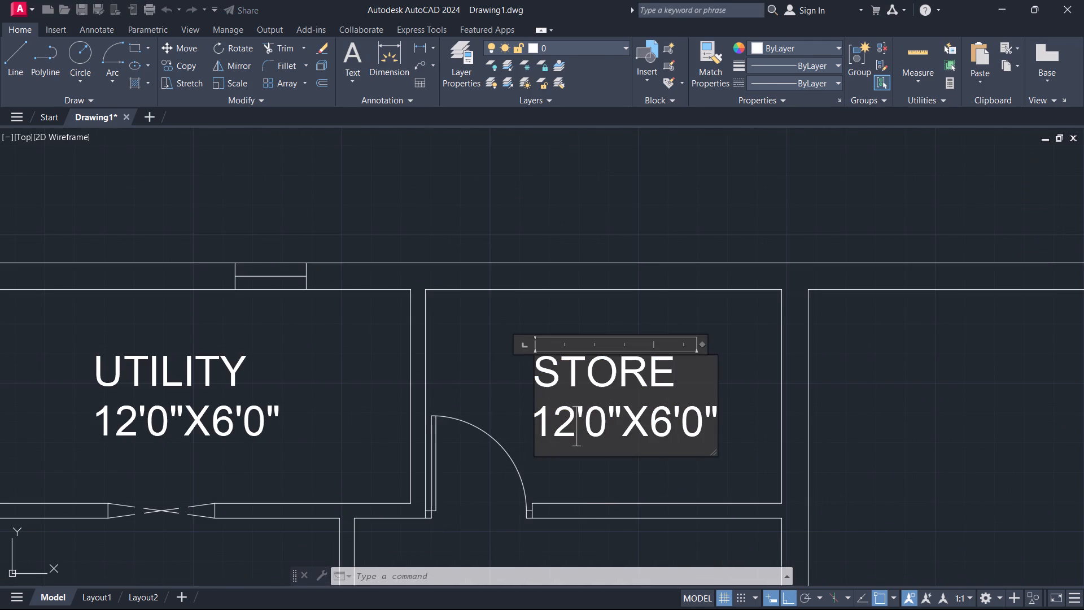
key("BackSpace")
key("0")
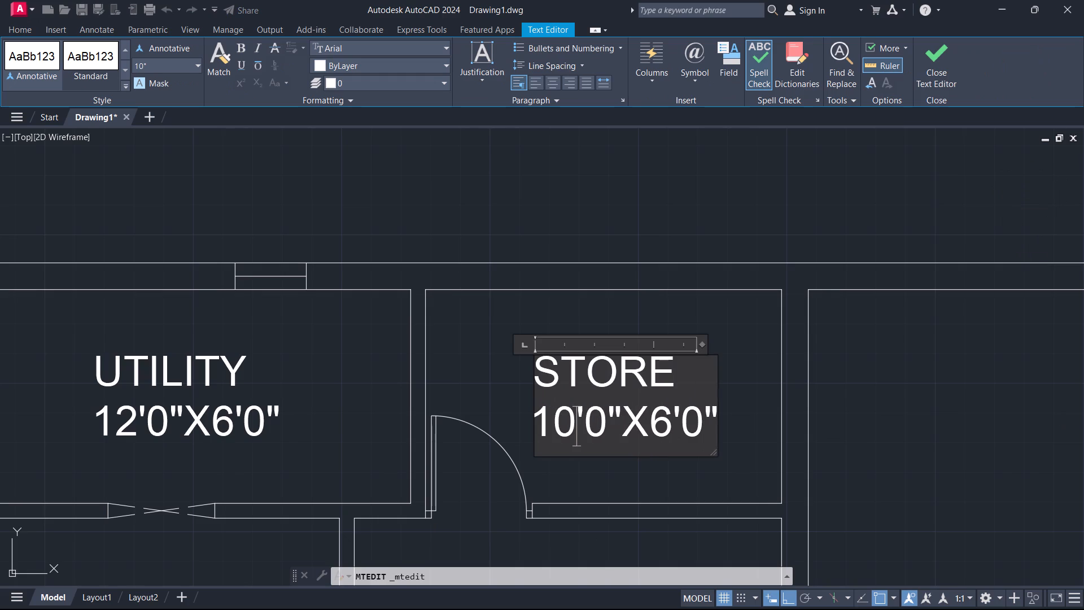
left_click(820, 160)
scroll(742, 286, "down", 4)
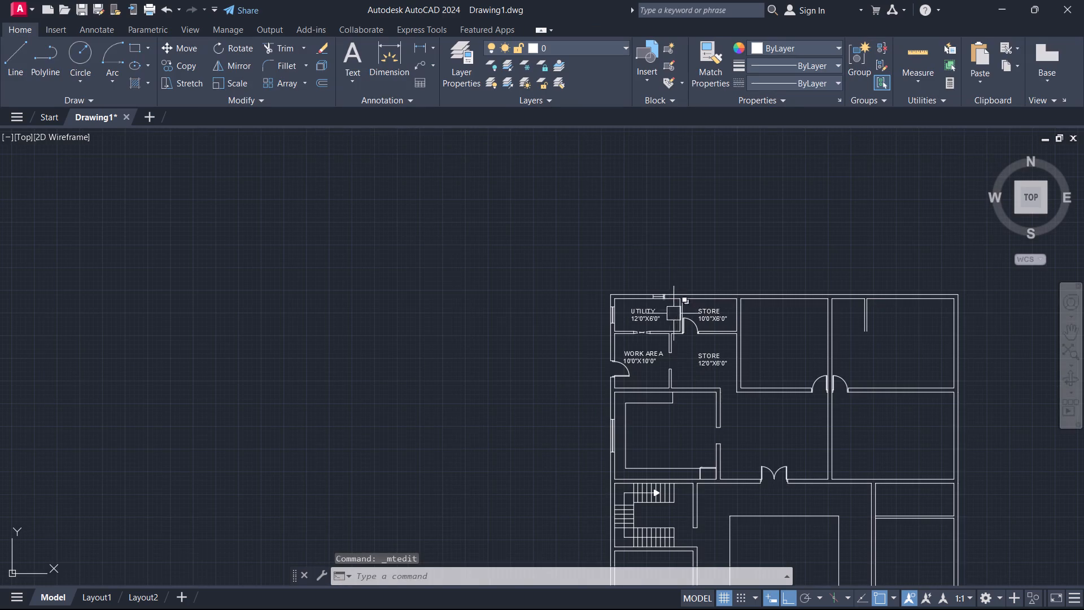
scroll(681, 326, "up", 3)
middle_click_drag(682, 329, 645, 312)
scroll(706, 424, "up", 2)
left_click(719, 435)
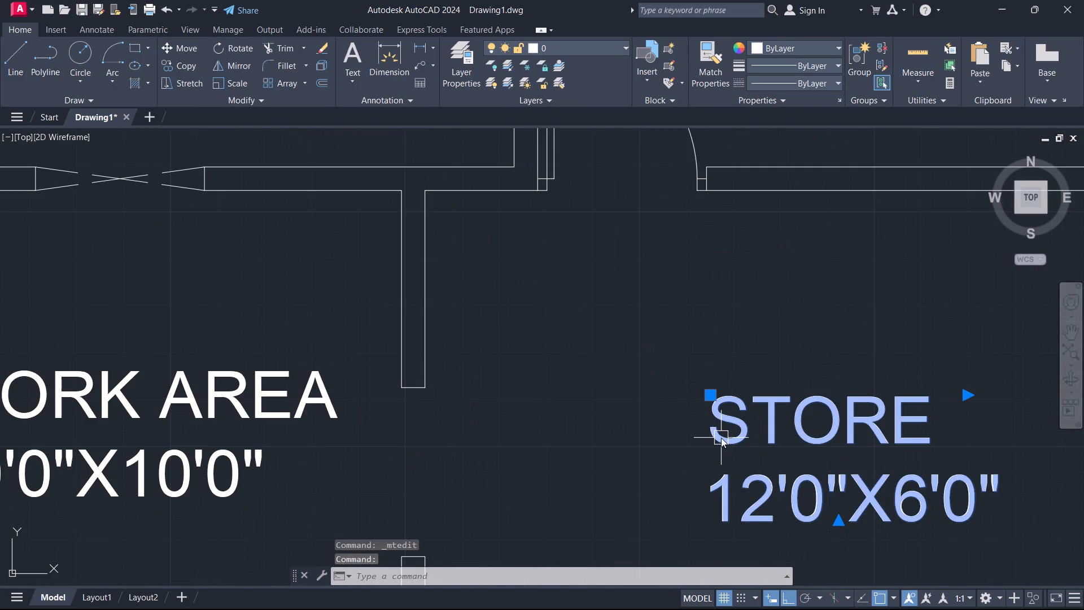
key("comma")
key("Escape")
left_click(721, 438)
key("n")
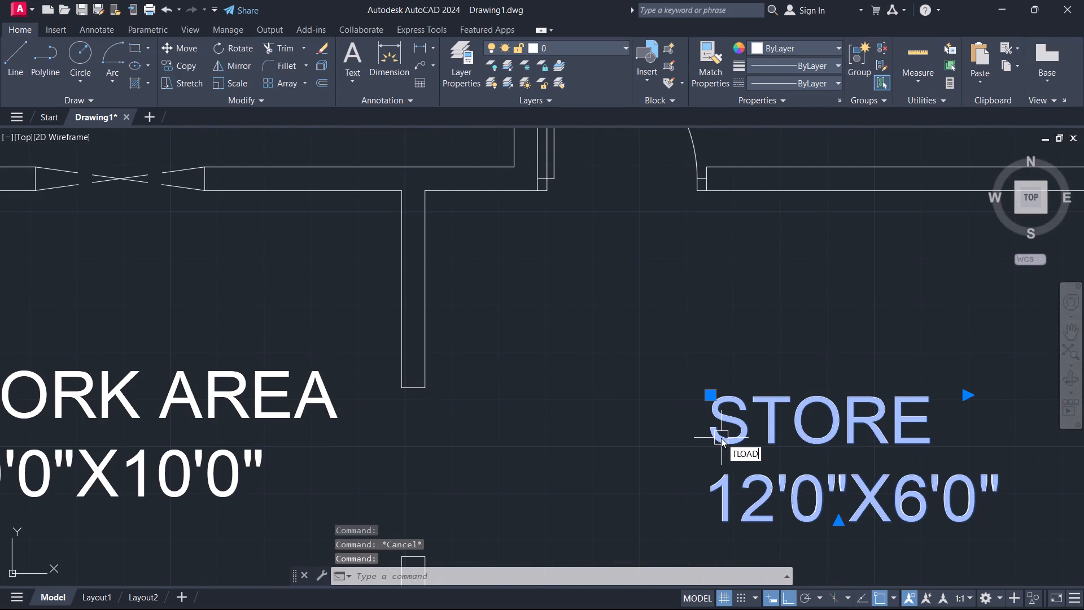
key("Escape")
Move the copied STORE label horizontally about 1'-1.9" toward WORK AREA.
left_click(721, 438)
type("M")
key("space")
left_click(721, 438)
left_click(654, 438)
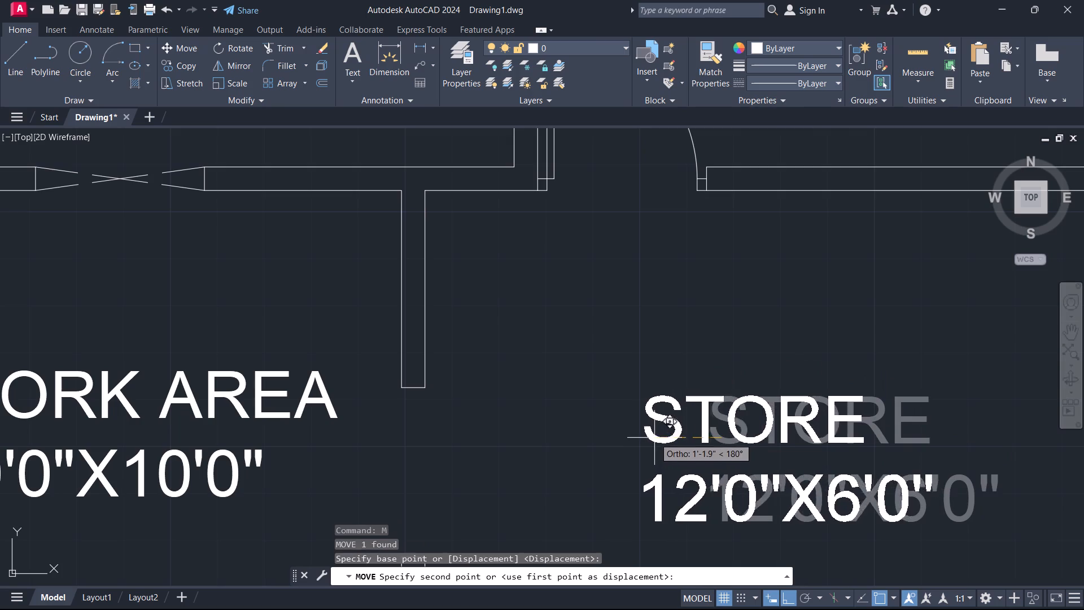
key("Escape")
Draw two crossing diagonal lines between the jamb corners of the east wall opening in the room south of WORK AREA.
scroll(656, 425, "down", 3)
middle_click_drag(697, 451, 652, 278)
middle_click_drag(546, 380, 662, 275)
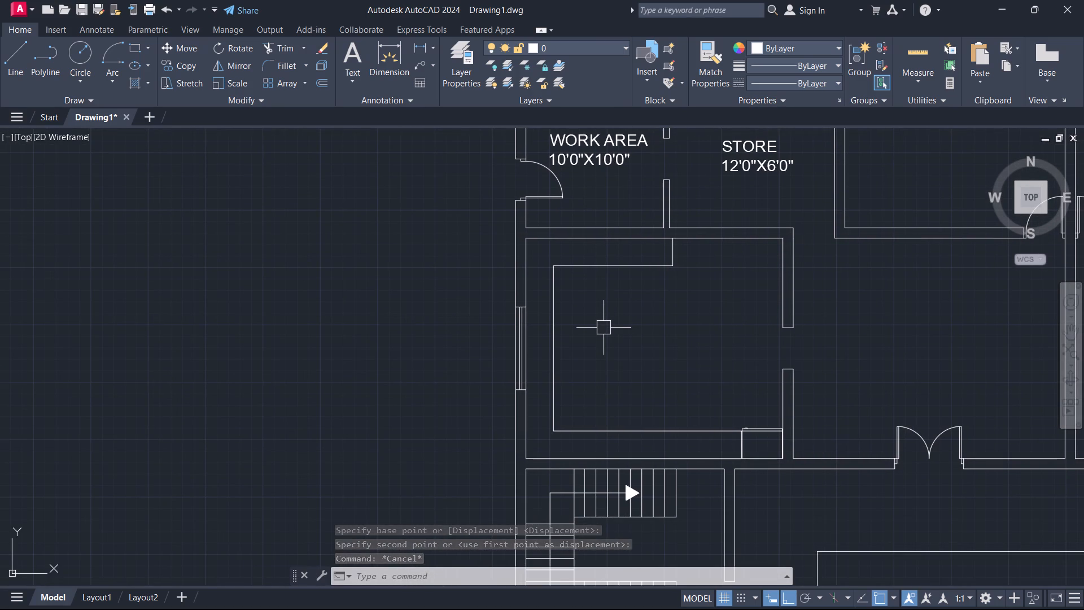
middle_click_drag(629, 355, 623, 399)
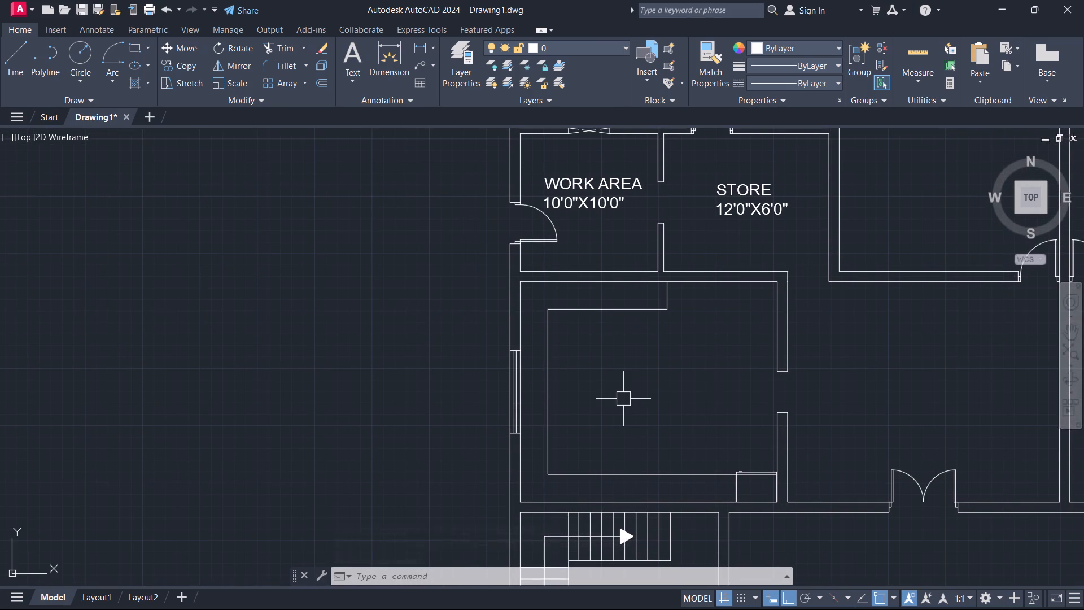
middle_click_drag(856, 381, 842, 443)
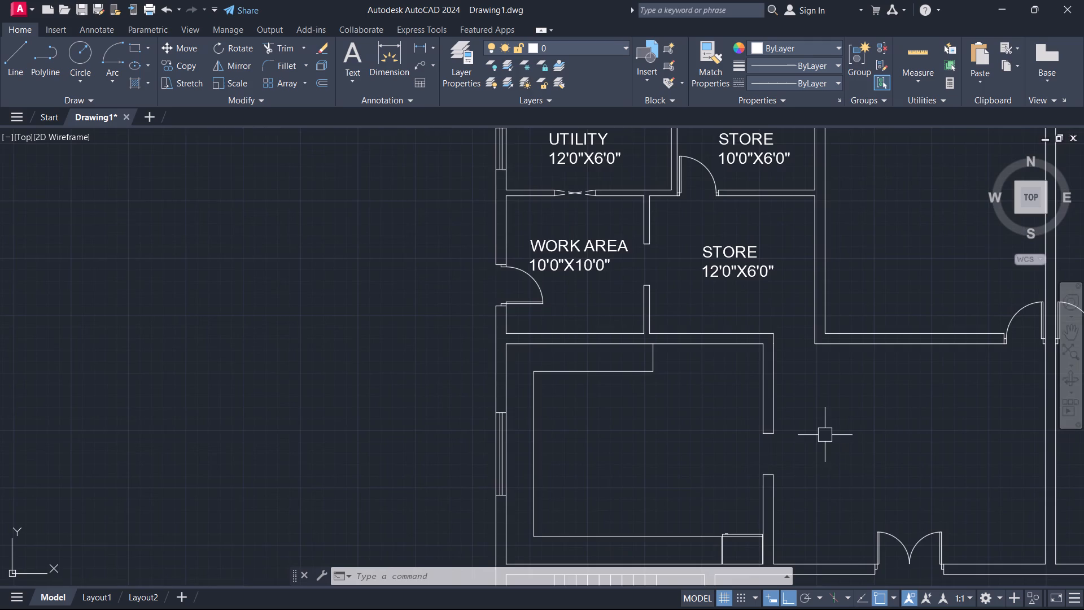
scroll(607, 214, "up", 1)
key("l")
key("space")
middle_click_drag(798, 485, 706, 268)
left_click(785, 348)
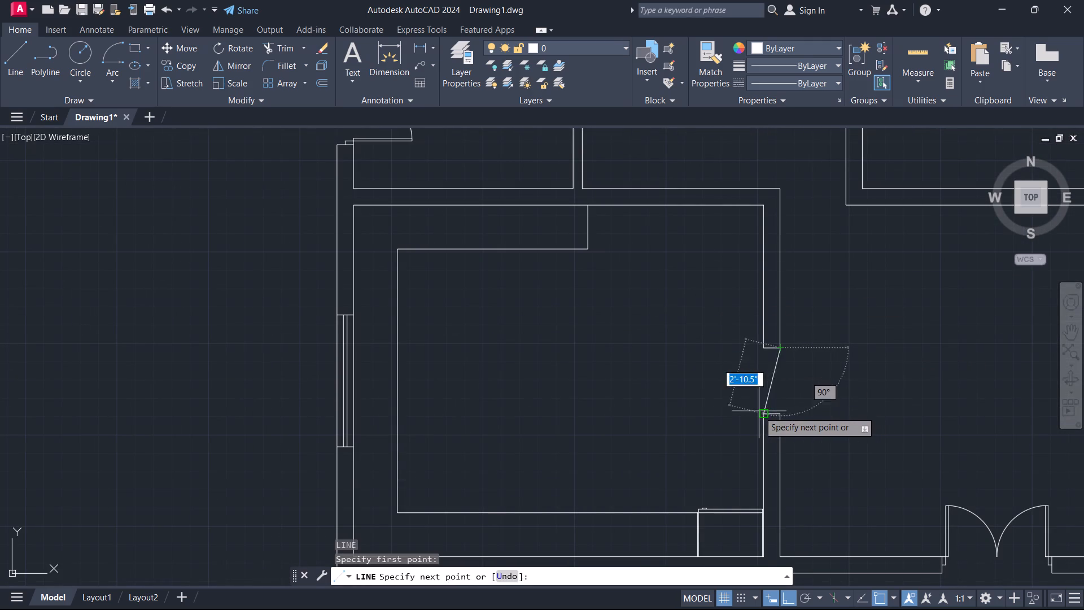
left_click(758, 411)
key("Escape")
key("space")
left_click(763, 346)
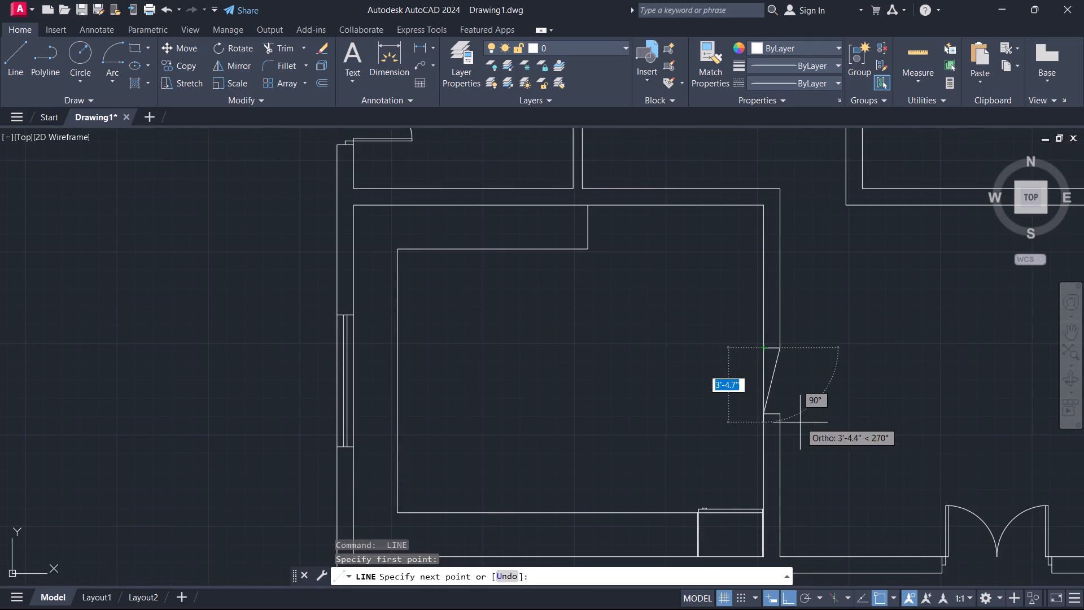
left_click(778, 413)
key("Escape")
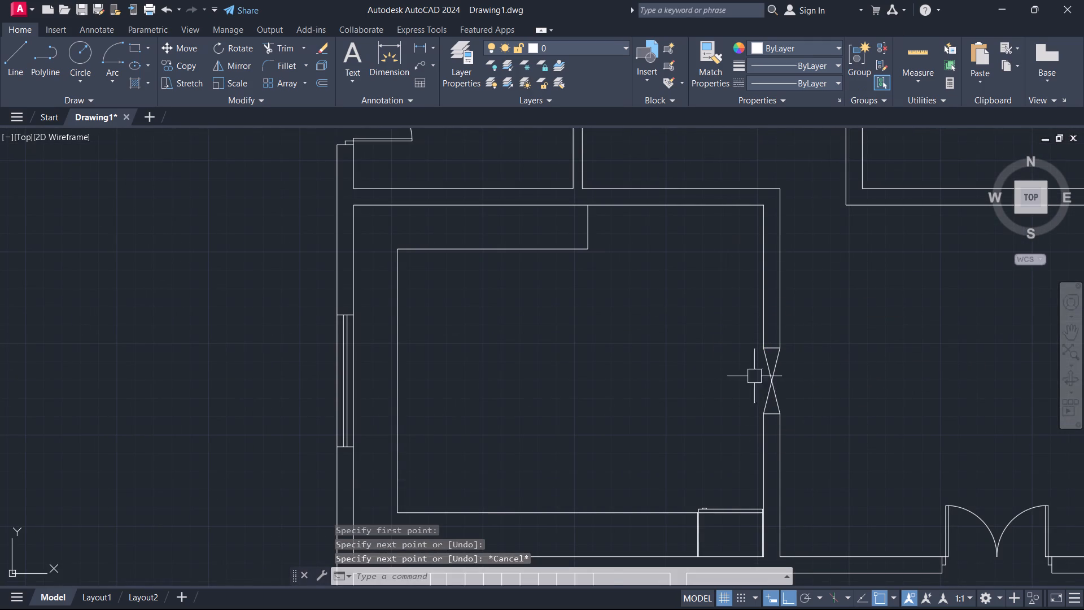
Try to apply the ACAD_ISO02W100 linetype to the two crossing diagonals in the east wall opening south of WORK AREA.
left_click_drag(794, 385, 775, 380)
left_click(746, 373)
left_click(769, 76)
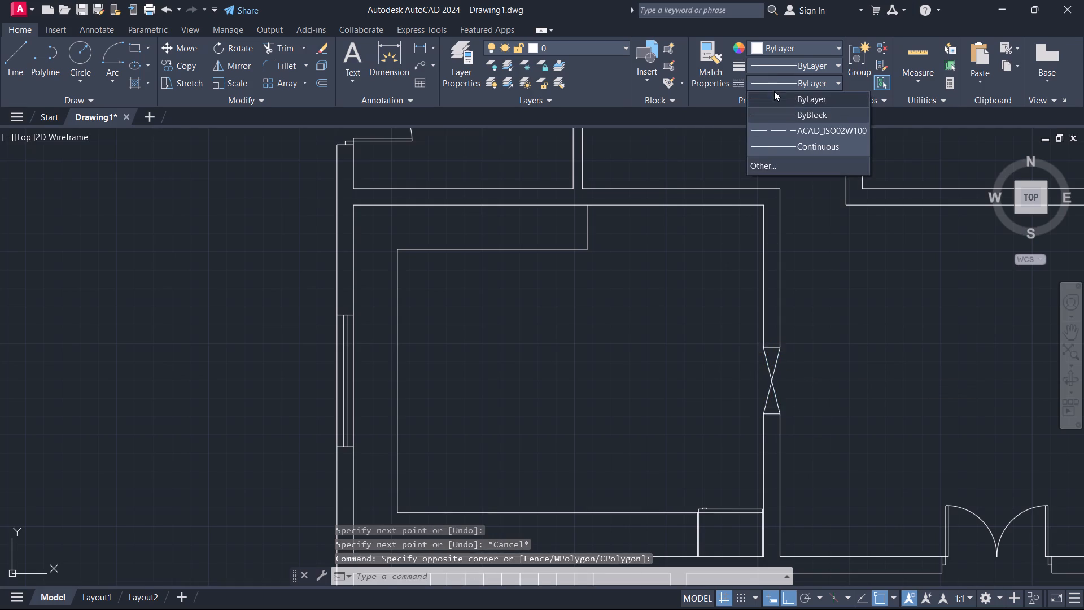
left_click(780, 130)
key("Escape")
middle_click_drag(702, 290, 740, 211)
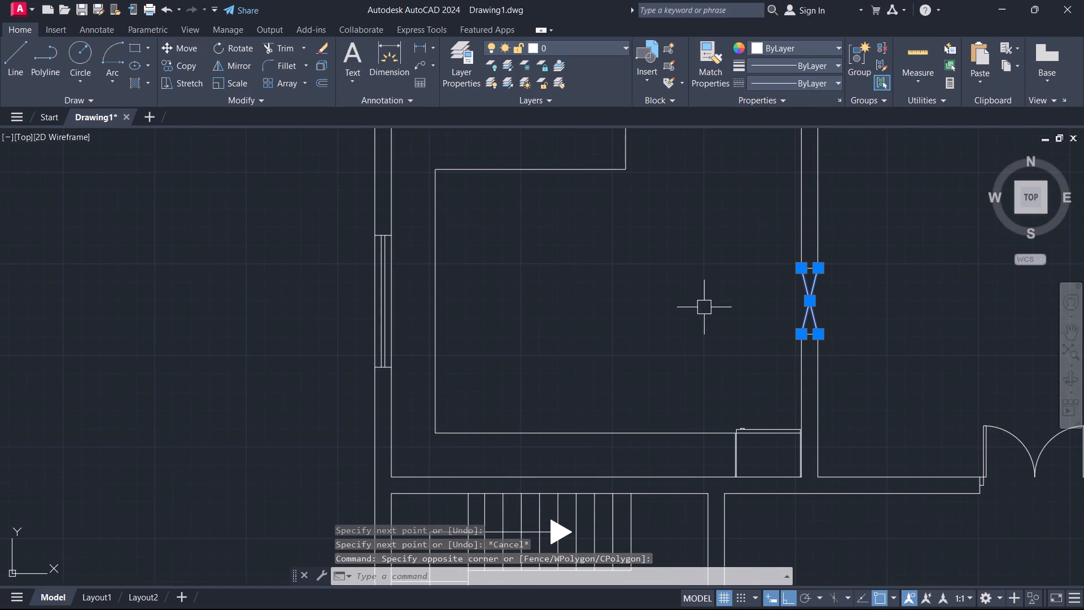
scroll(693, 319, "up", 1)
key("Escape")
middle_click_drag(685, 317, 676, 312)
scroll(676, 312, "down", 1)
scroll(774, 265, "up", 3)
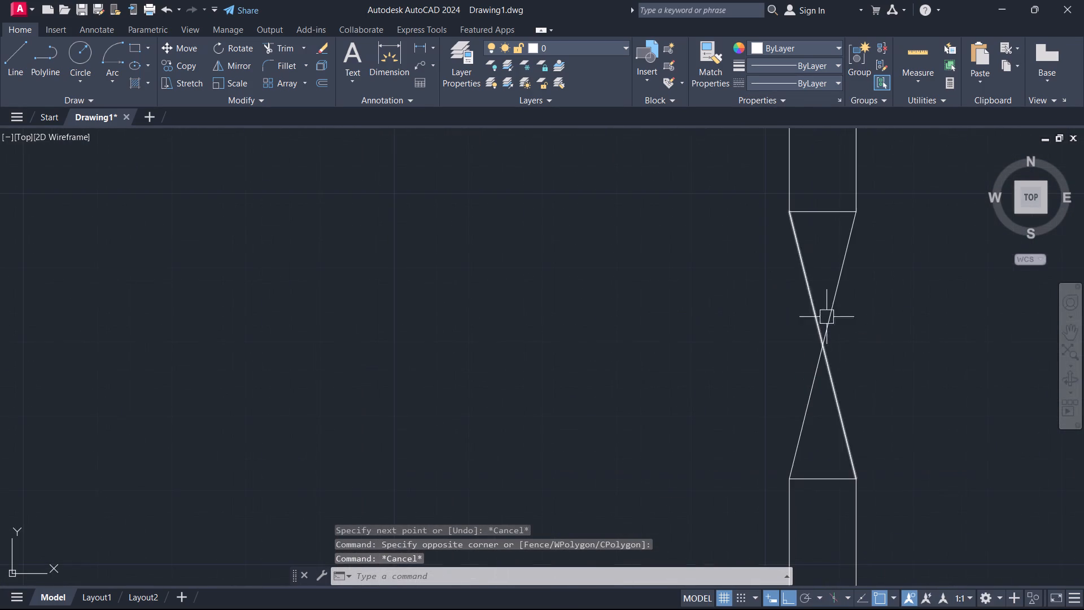
Set the linetype of both crossing diagonals in the east wall opening to ACAD_ISO02W100.
left_click(871, 345)
left_click(786, 305)
scroll(833, 304, "up", 7)
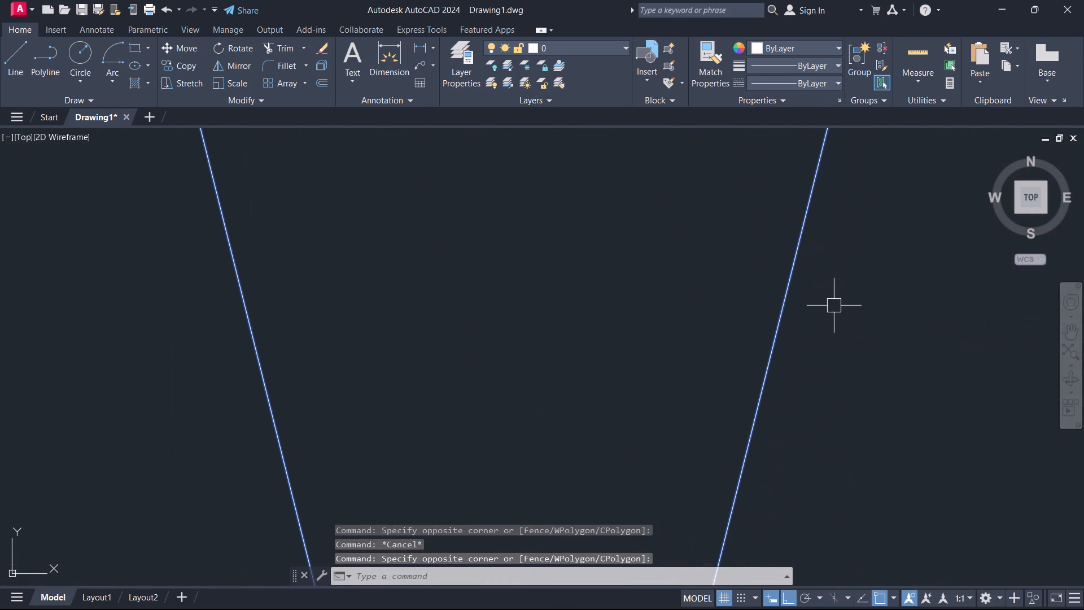
left_click(791, 80)
left_click(788, 135)
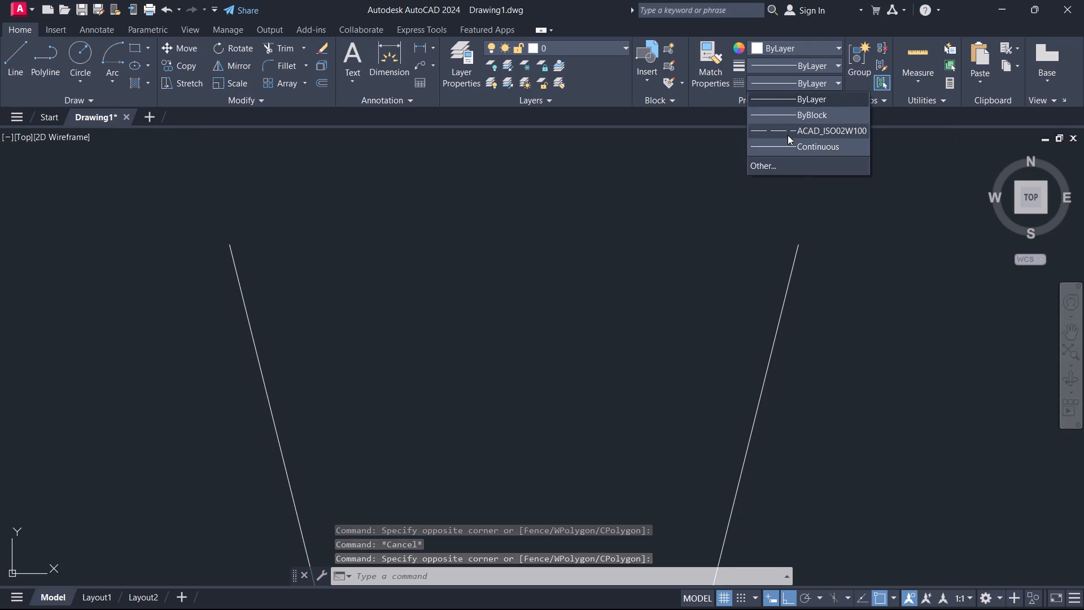
scroll(818, 226, "down", 5)
left_click(736, 254)
left_click(711, 254)
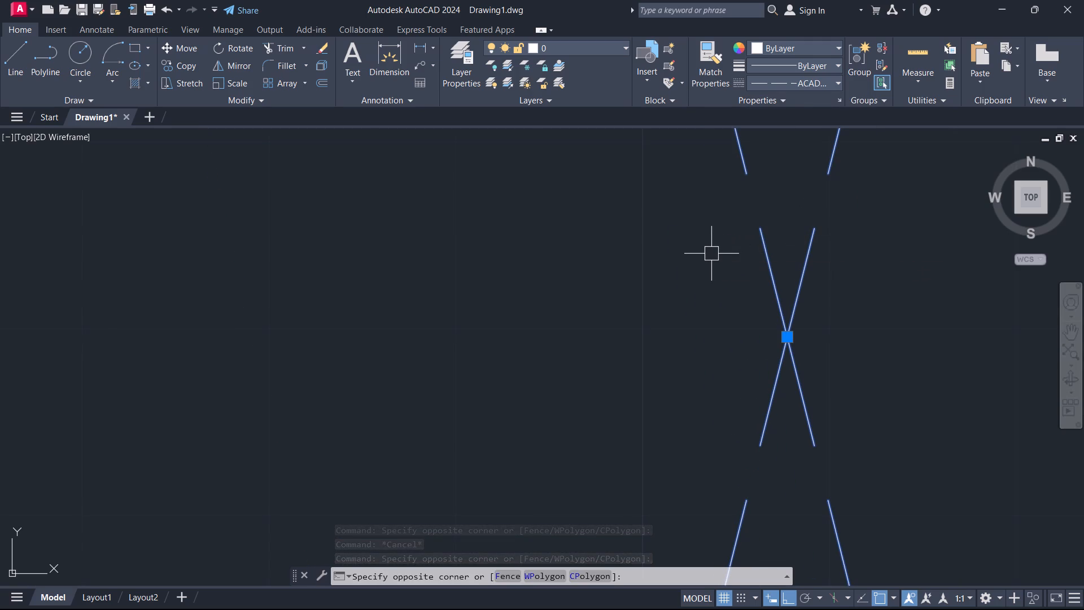
key("space")
Copy the WORK AREA label about 14'-4" down into the middle of the room to the south, with Ortho off for placement.
scroll(711, 254, "down", 3)
scroll(667, 265, "down", 1)
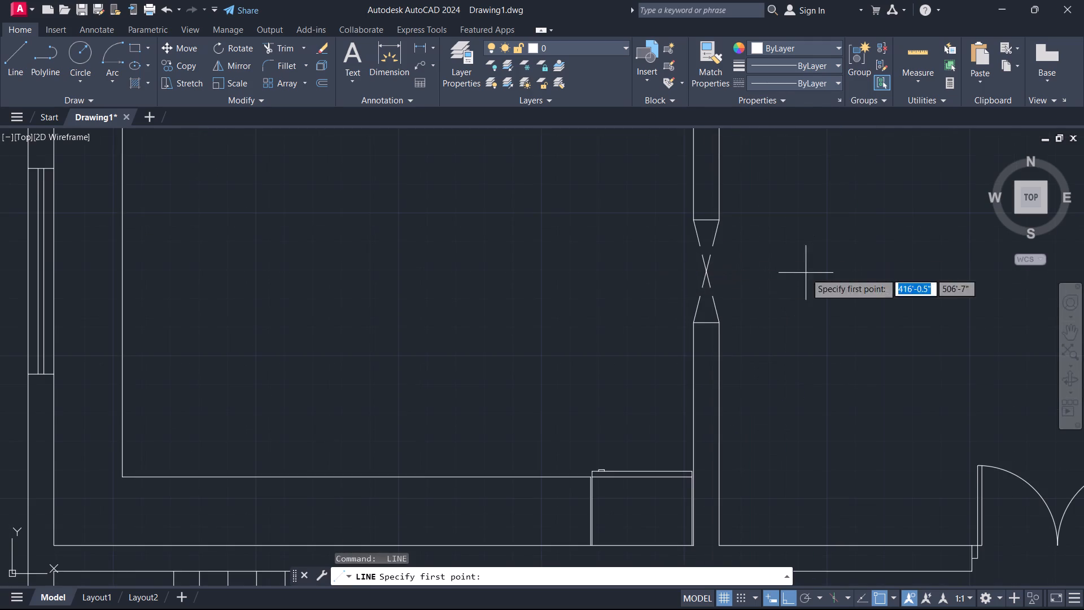
scroll(678, 267, "down", 2)
middle_click_drag(832, 325, 956, 343)
scroll(780, 309, "up", 1)
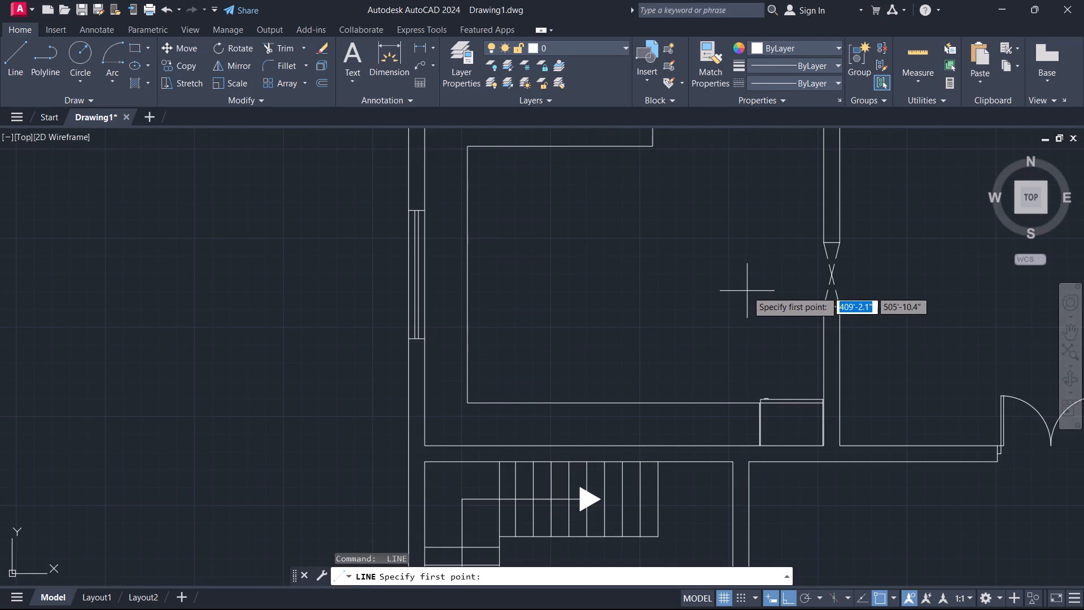
scroll(714, 262, "down", 1)
middle_click_drag(766, 399, 778, 445)
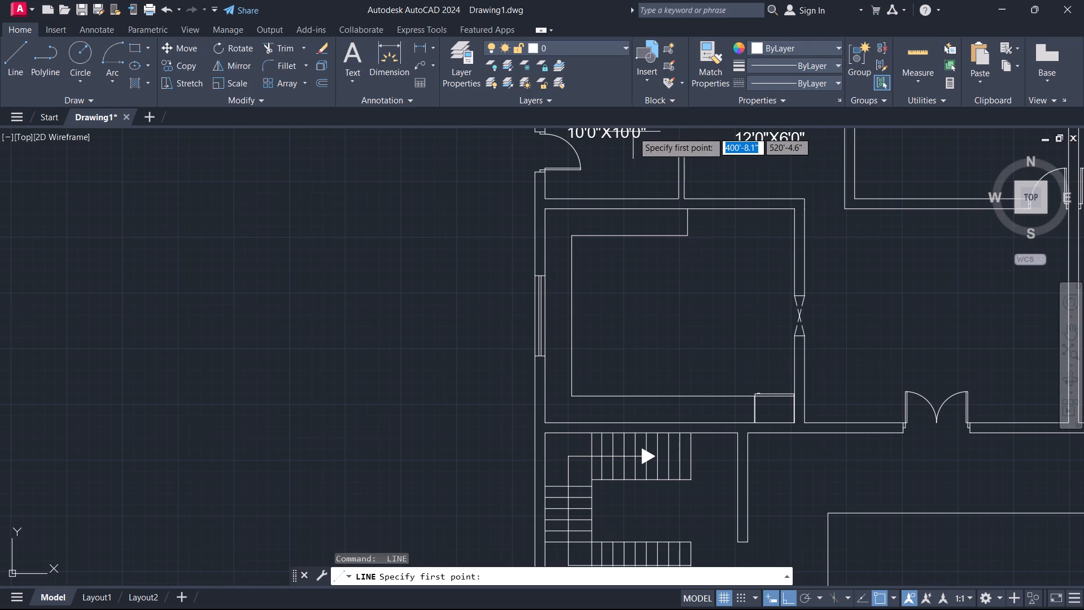
key("Escape")
left_click(633, 132)
type("CO")
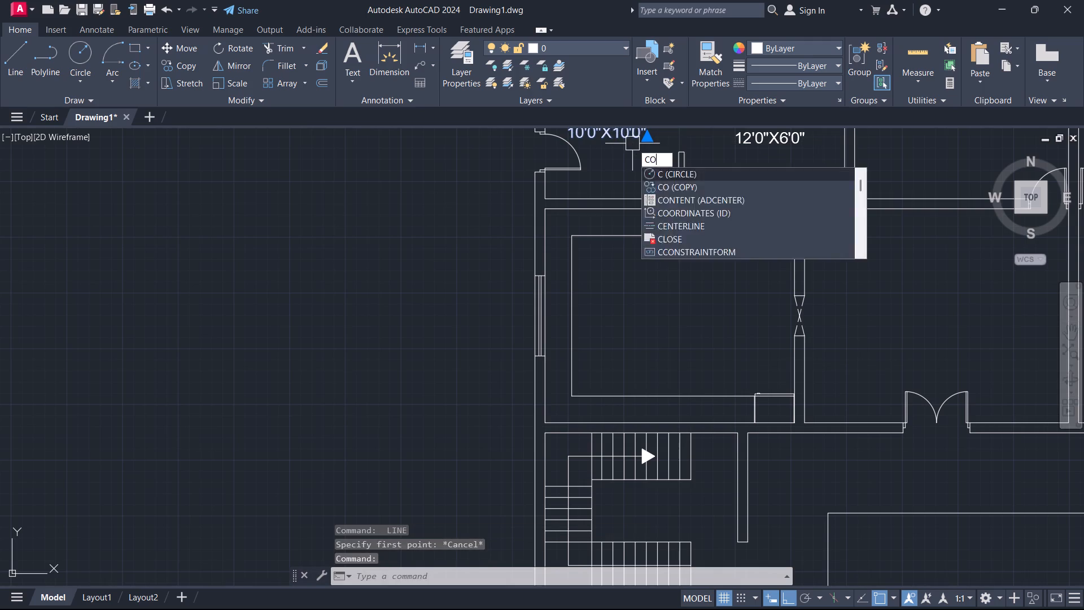
key("space")
left_click_drag(632, 143, 633, 152)
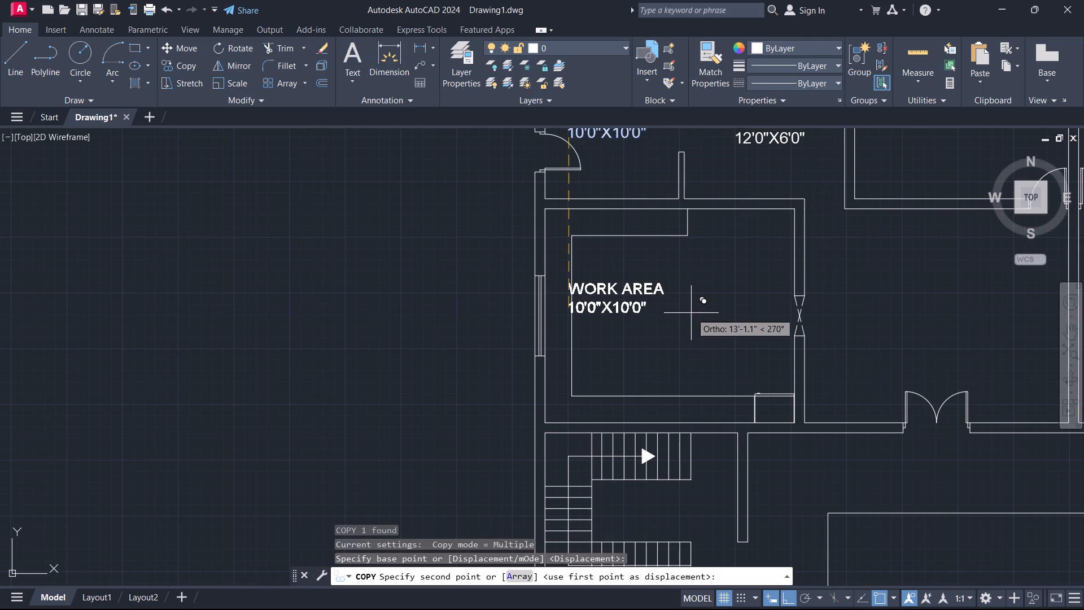
key("F8")
left_click(627, 320)
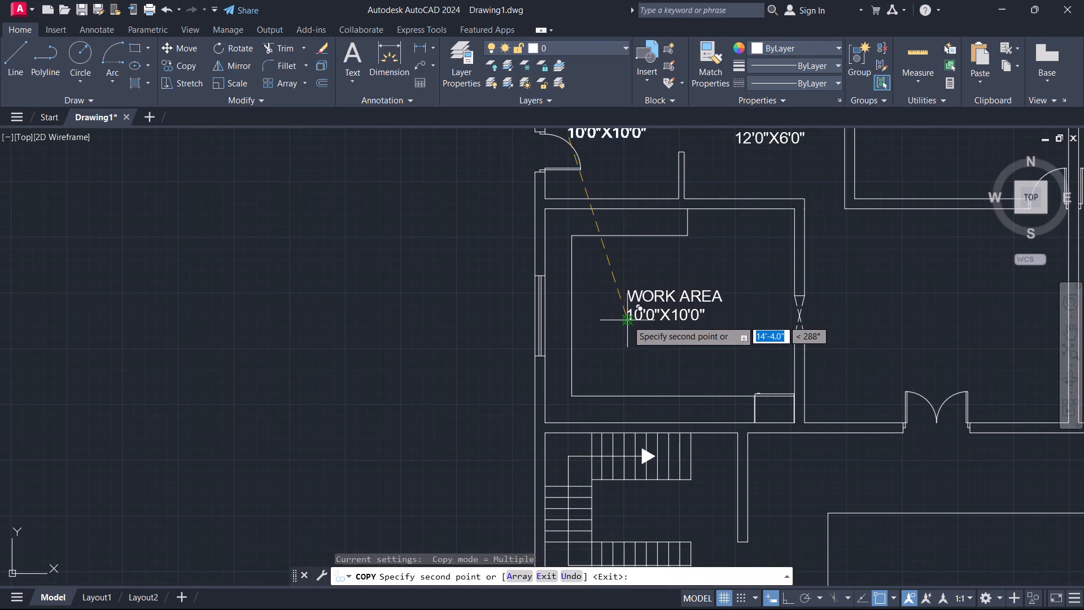
key("Escape")
key("F8")
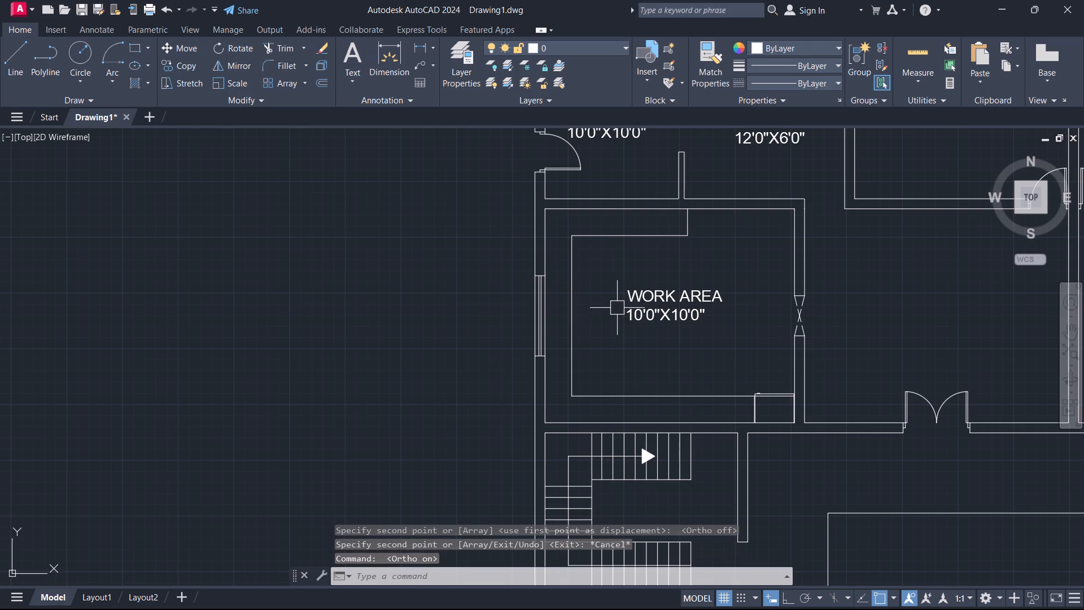
Replace the name line of the copied WORK AREA label in the southern room with KITCHEN.
double_click(650, 294)
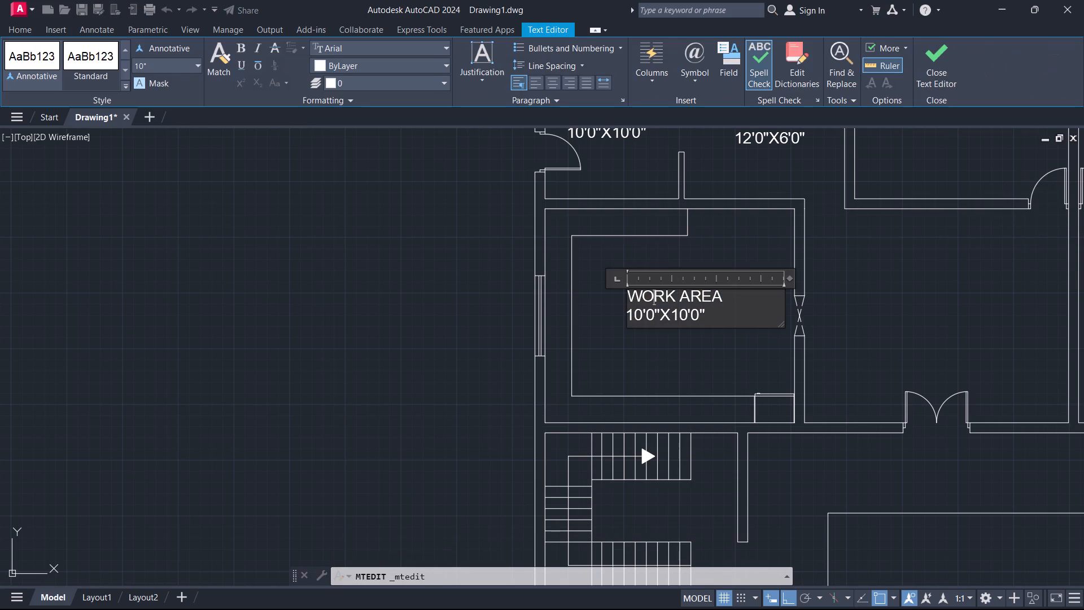
key("ctrl+a")
left_click(725, 299)
key("ctrl+BackSpace")
key("ctrl+BackSpace")
key("ctrl+BackSpace")
key("ctrl+BackSpace")
key("ctrl+BackSpace")
key("ctrl+BackSpace")
key("BackSpace")
key("BackSpace")
key("BackSpace")
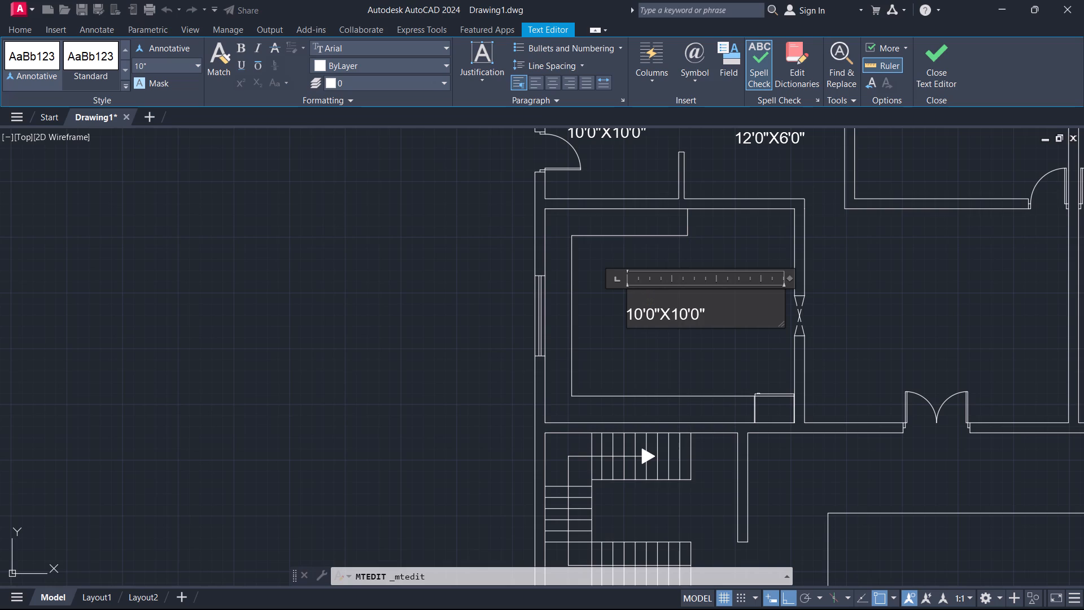
type("KITCHEN")
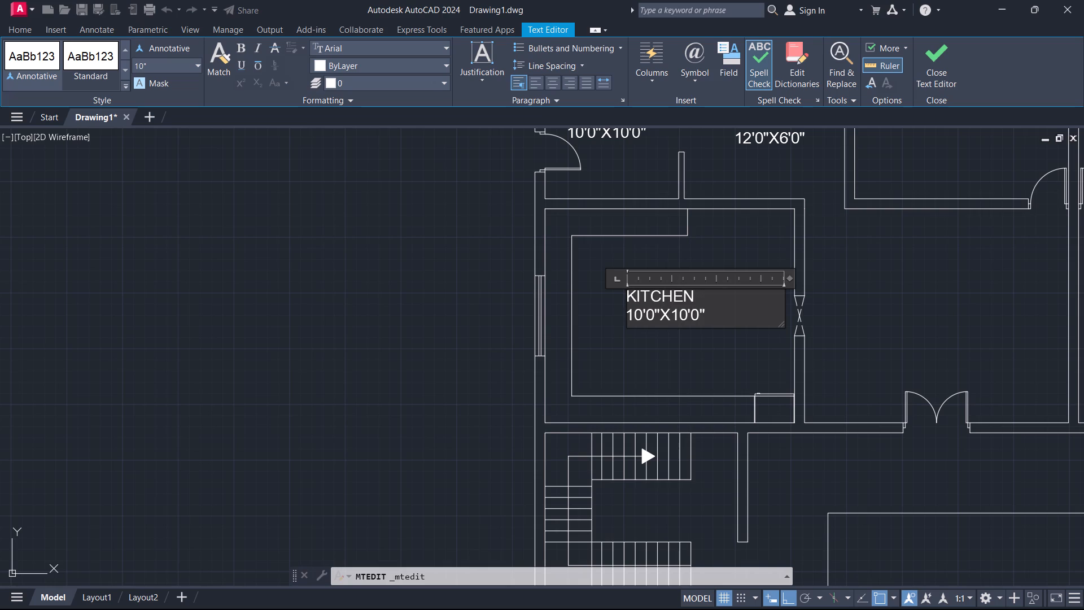
left_click(938, 67)
Measure the kitchen's width from its west wall to its east wall.
key("d")
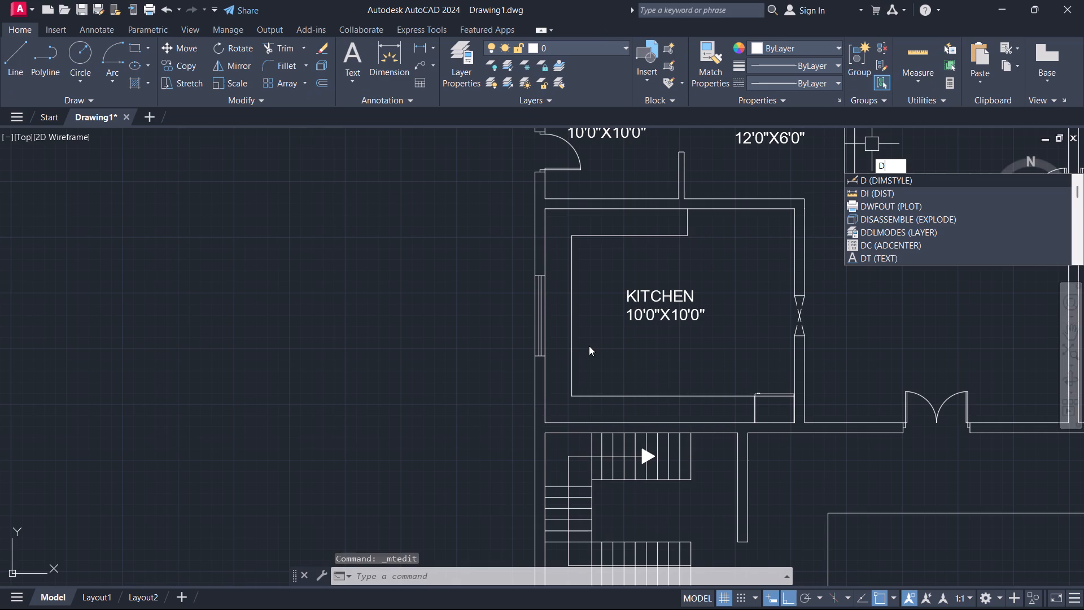
key("i")
key("space")
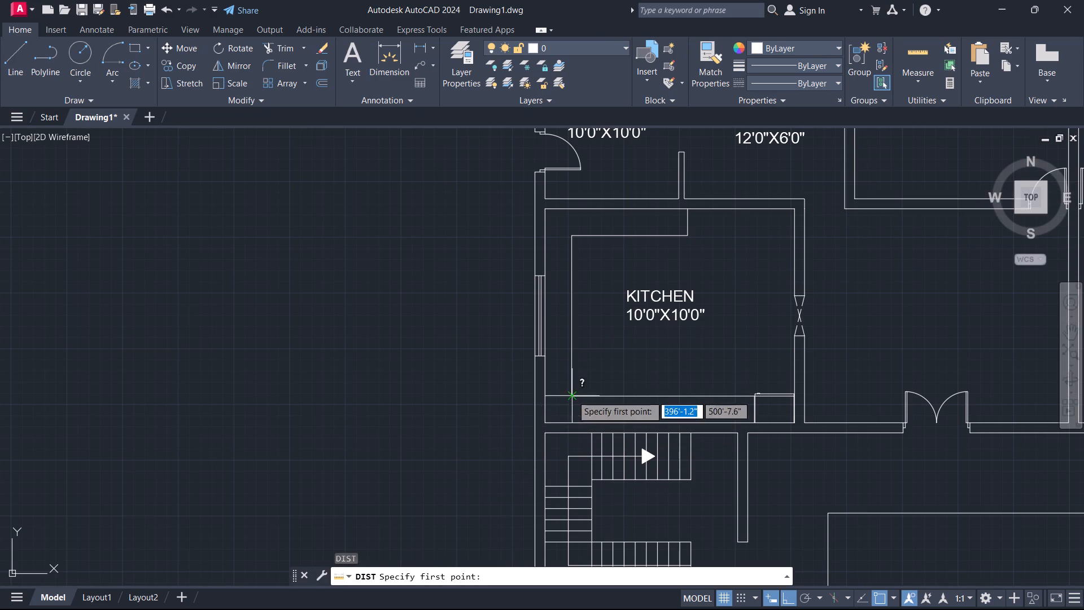
left_click(547, 393)
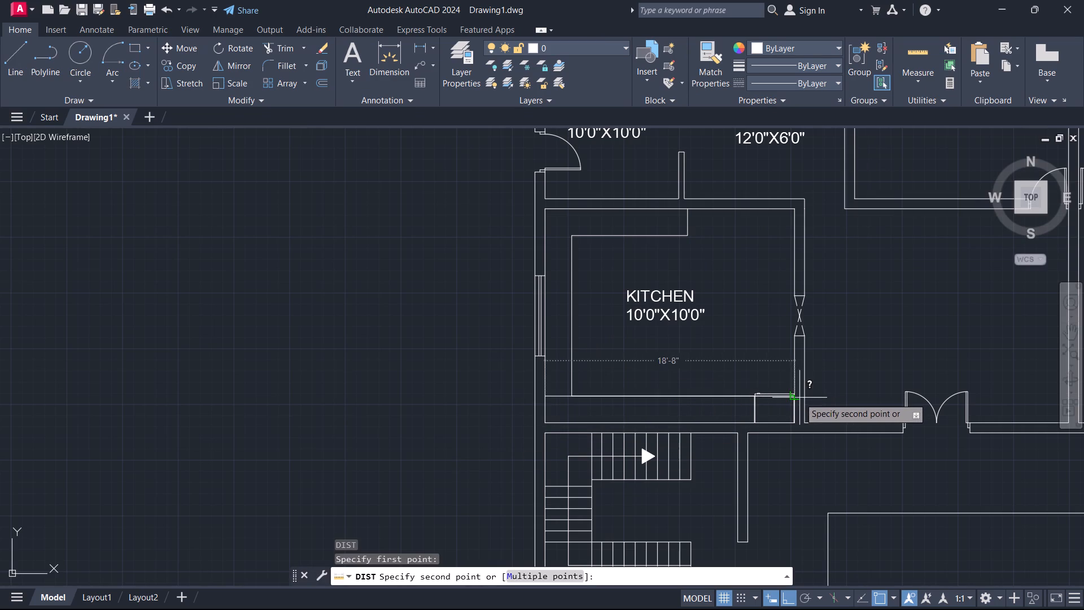
scroll(799, 396, "up", 6)
key("Escape")
Change the size line of the KITCHEN label to 18'6"X10'0".
scroll(623, 371, "down", 2)
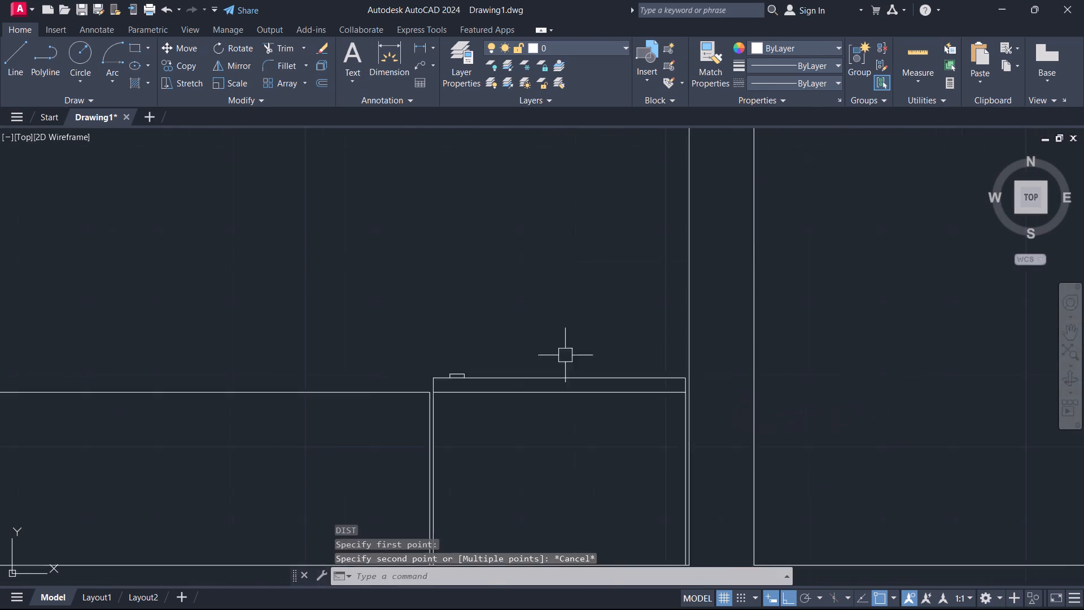
scroll(542, 348, "down", 3)
middle_click_drag(585, 416, 650, 425)
scroll(521, 341, "up", 3)
scroll(361, 156, "down", 2)
middle_click_drag(361, 156, 489, 416)
scroll(489, 416, "up", 1)
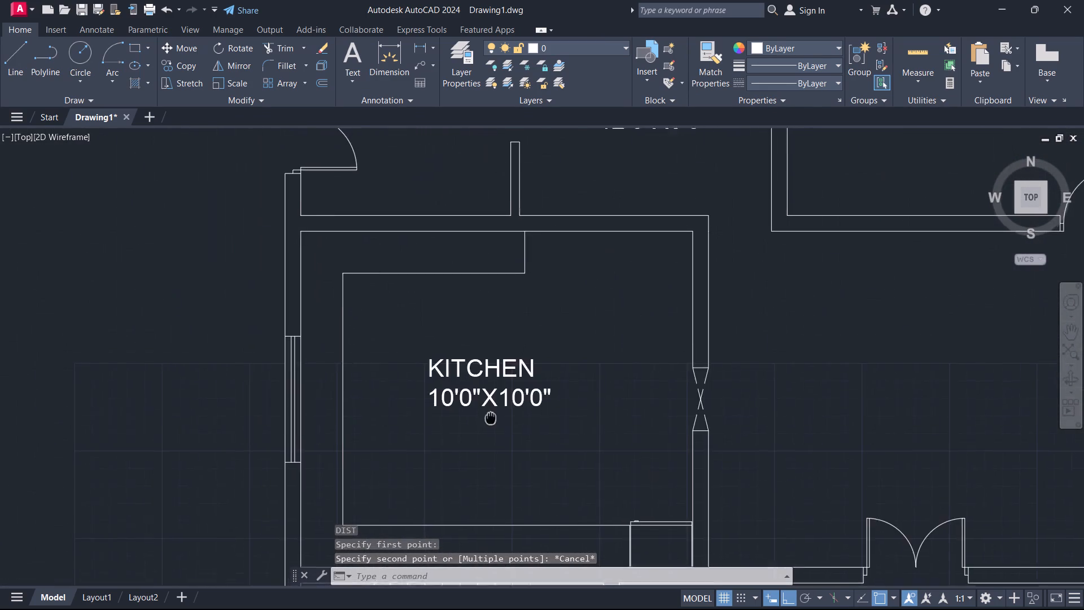
scroll(490, 416, "up", 1)
double_click(445, 381)
double_click(442, 380)
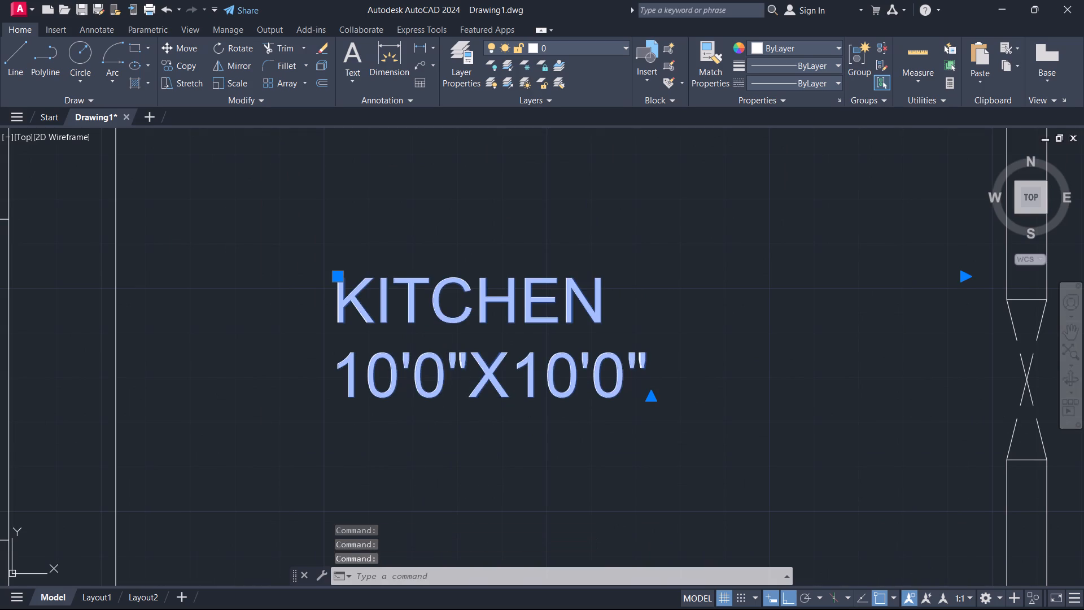
key("BackSpace")
key("6")
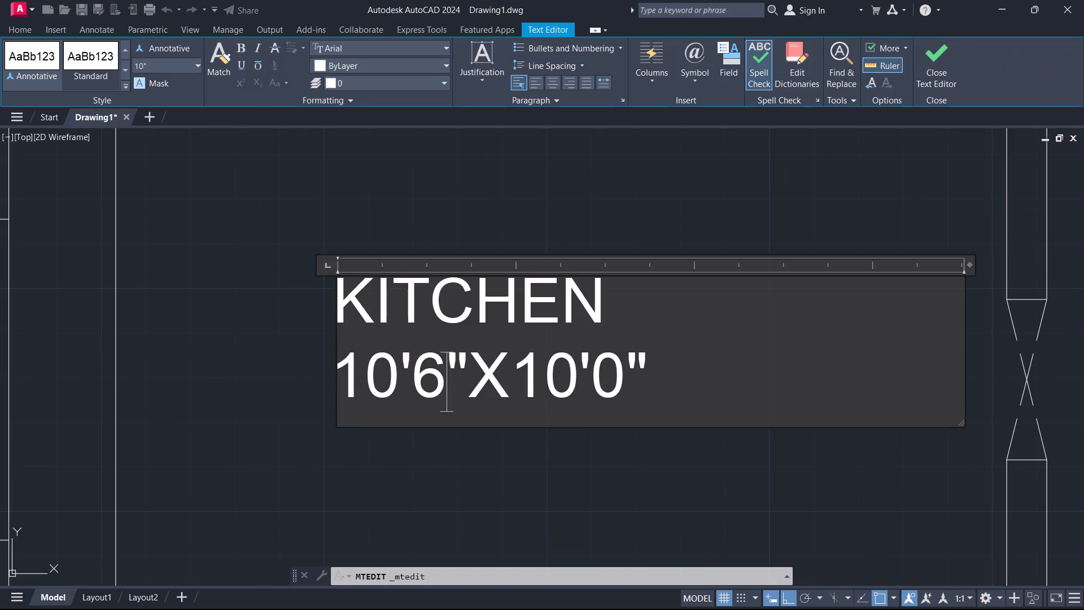
key("Left")
key("Left")
key("BackSpace")
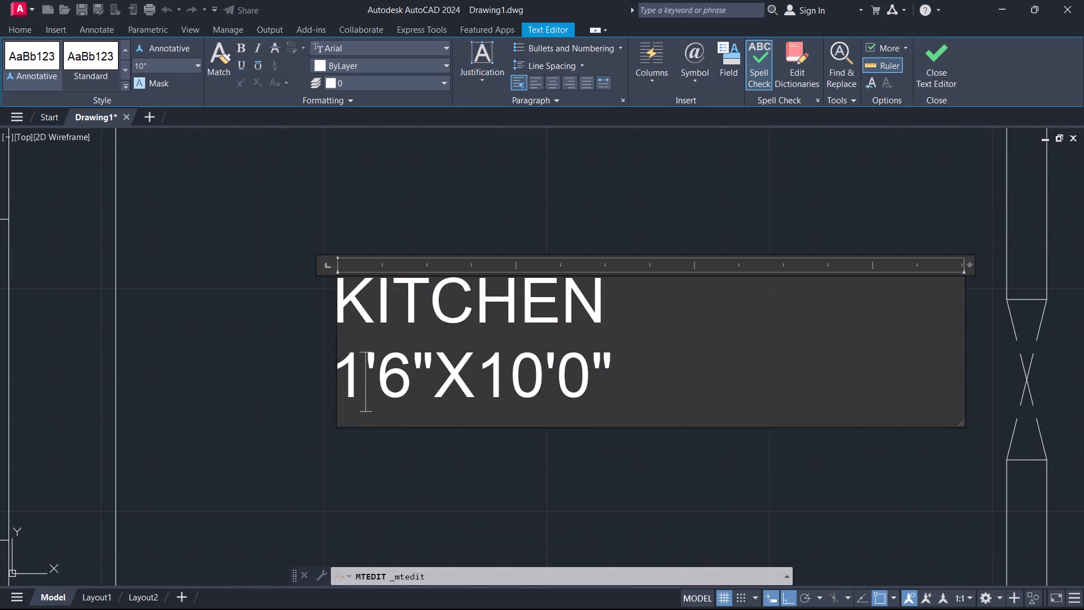
key("8")
left_click(484, 217)
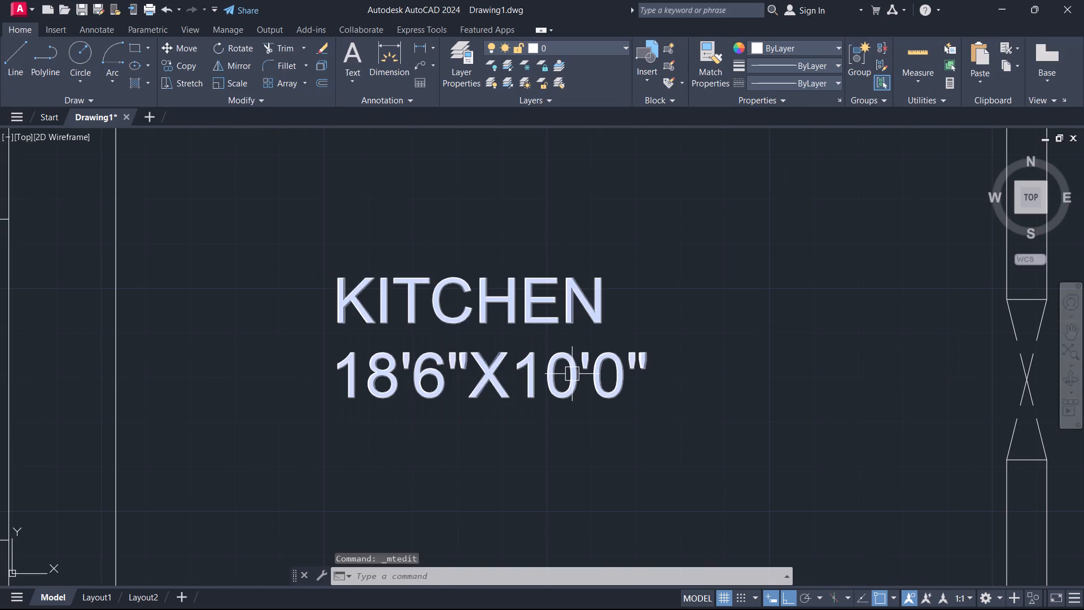
Measure the kitchen's depth between its lower and upper walls.
scroll(574, 381, "down", 5)
scroll(585, 453, "up", 2)
type("DI")
key("space")
left_click(587, 450)
middle_click_drag(595, 398, 613, 609)
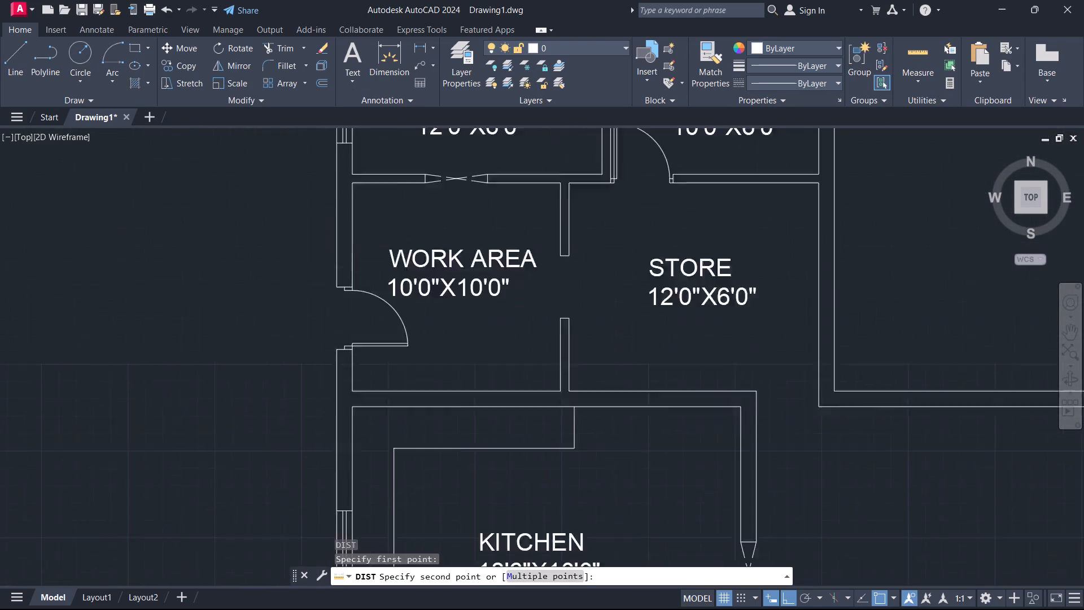
middle_click_drag(613, 609, 607, 609)
key("Escape")
Change the second dimension of the KITCHEN label to 16'0" so its size line reads 18'6"X16'0".
middle_click_drag(592, 432, 584, 274)
scroll(576, 480, "up", 2)
double_click(541, 395)
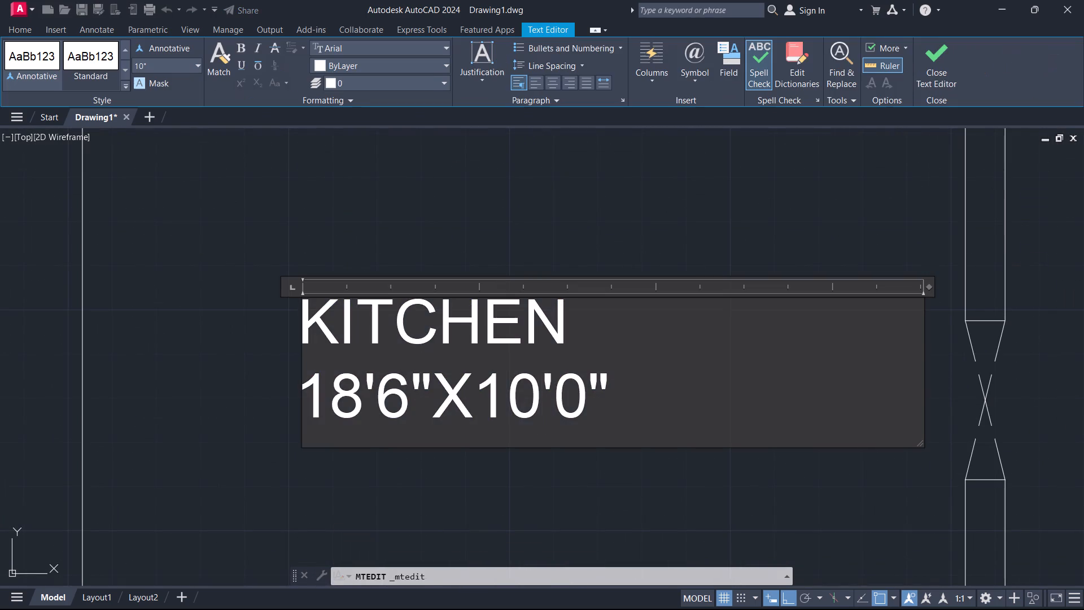
key("BackSpace")
key("6")
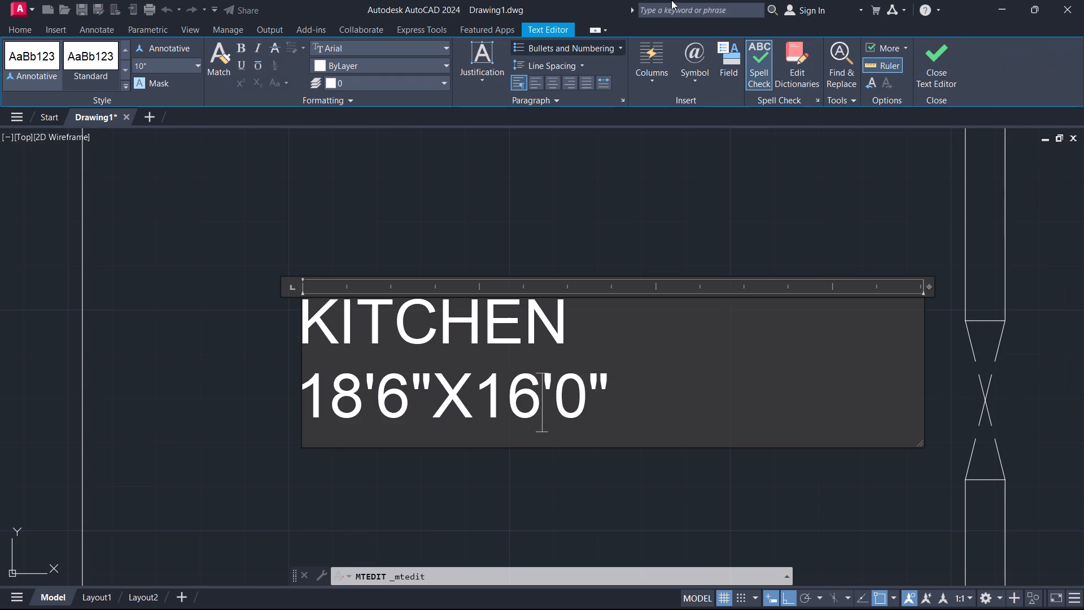
left_click(939, 63)
Examine the plan around the kitchen, the staircase and the rooms to the east.
scroll(709, 329, "down", 5)
middle_click_drag(678, 326, 555, 270)
scroll(562, 285, "up", 2)
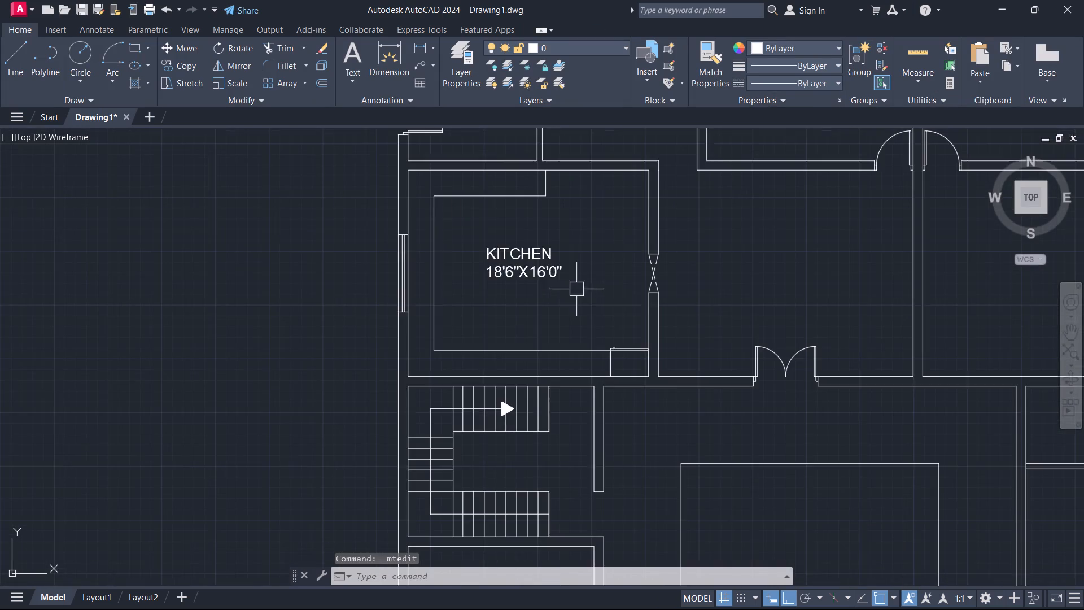
scroll(706, 313, "up", 1)
middle_click_drag(707, 314, 443, 320)
scroll(443, 320, "up", 1)
scroll(489, 318, "down", 1)
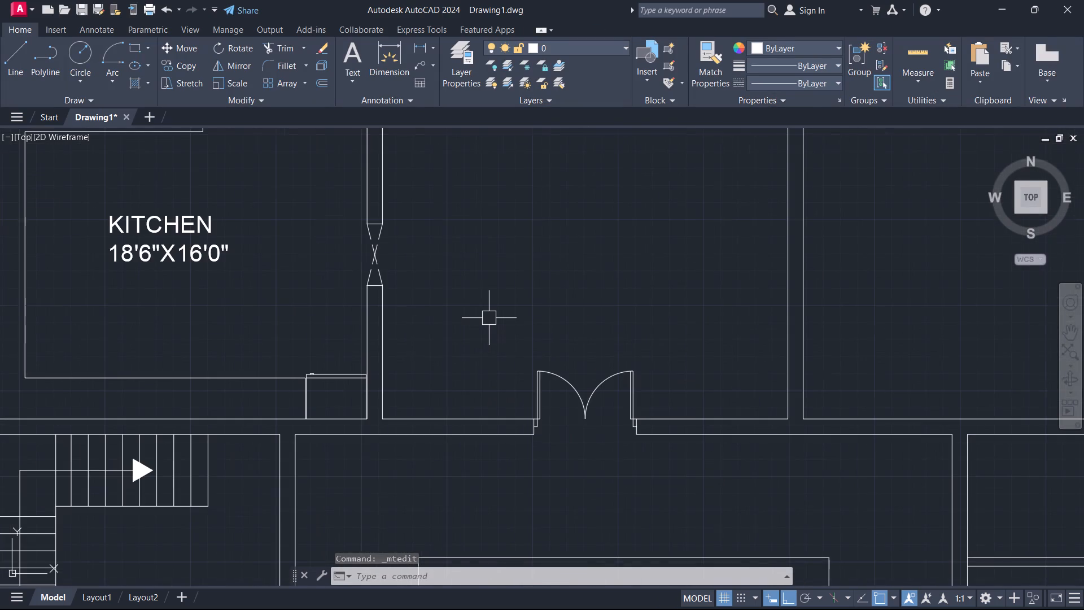
scroll(414, 286, "down", 1)
middle_click_drag(458, 331, 467, 346)
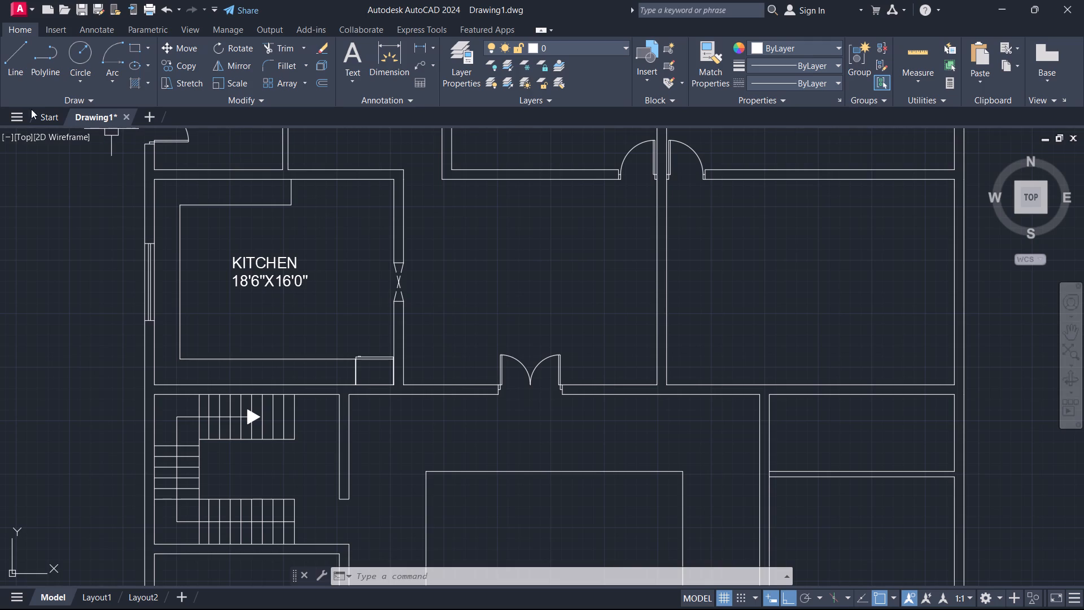
Open the recent block drawing 04-03-cad-blocks-net-rangues.
left_click(43, 116)
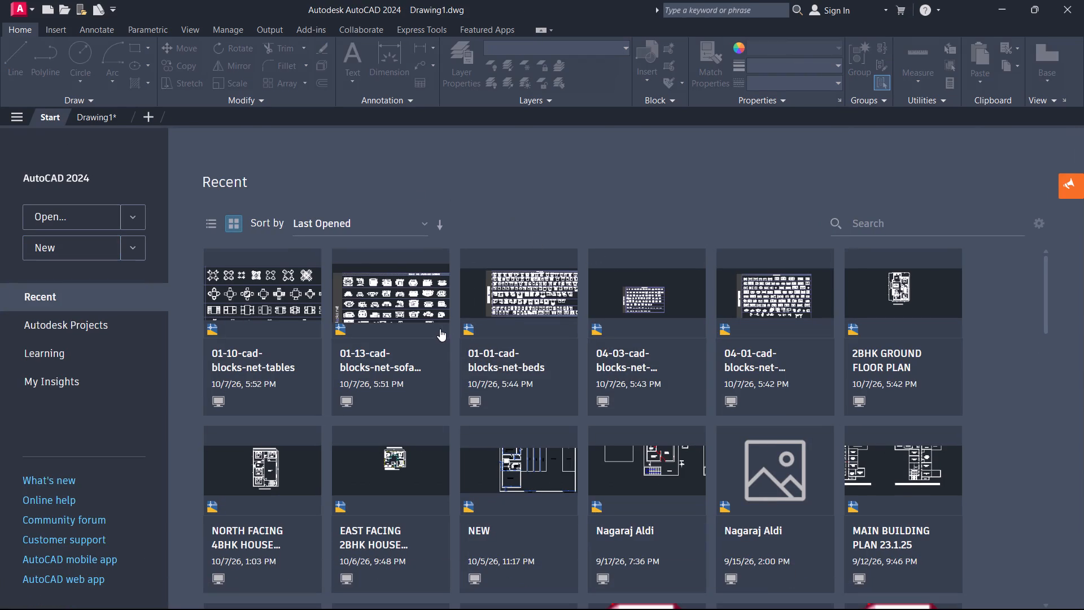
scroll(440, 329, "up", 1)
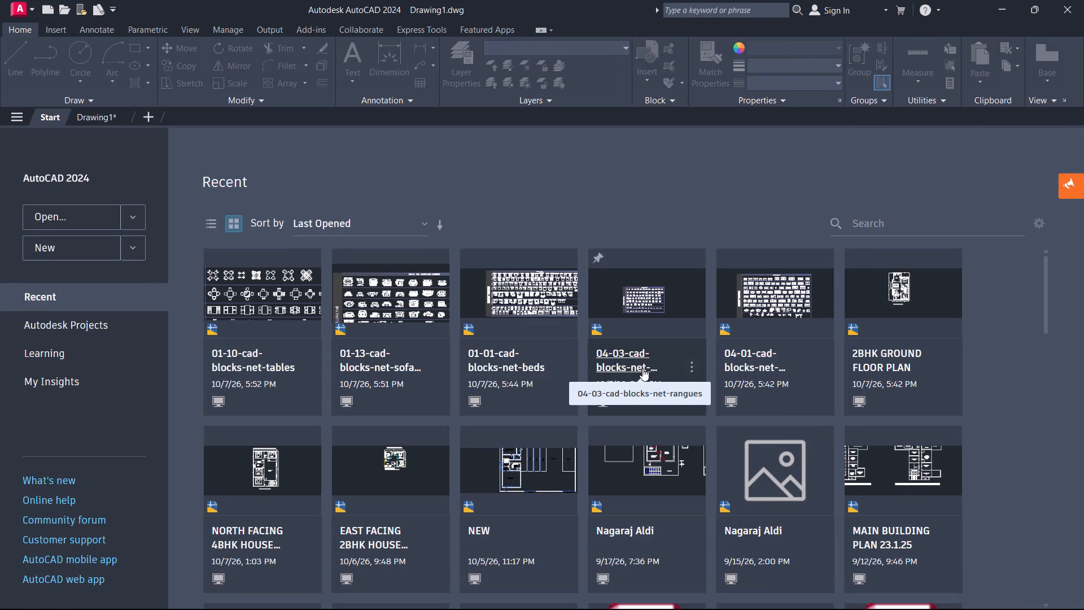
left_click(642, 368)
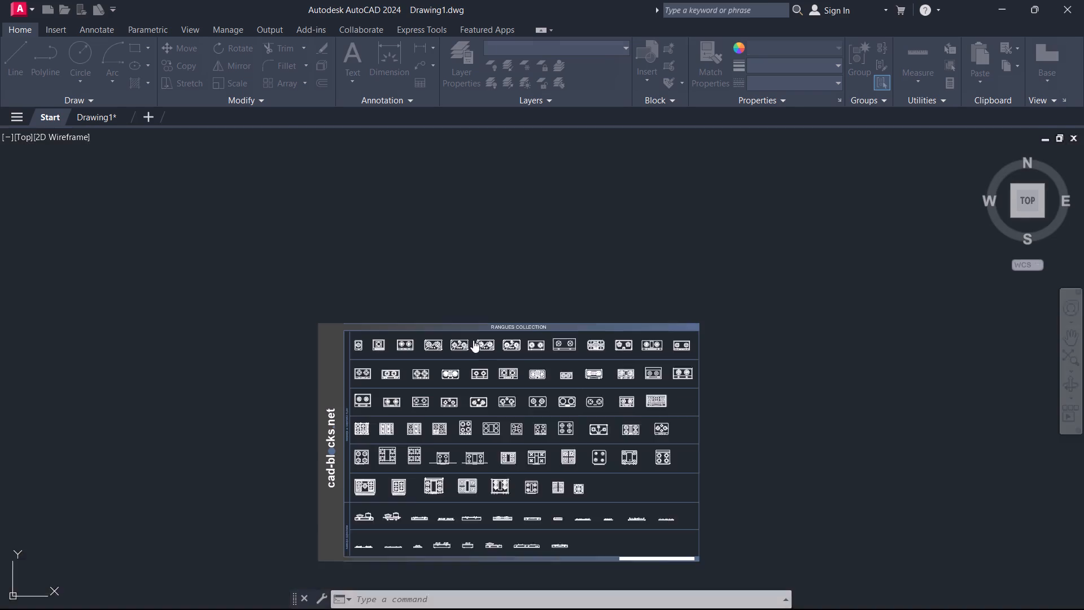
left_click(46, 114)
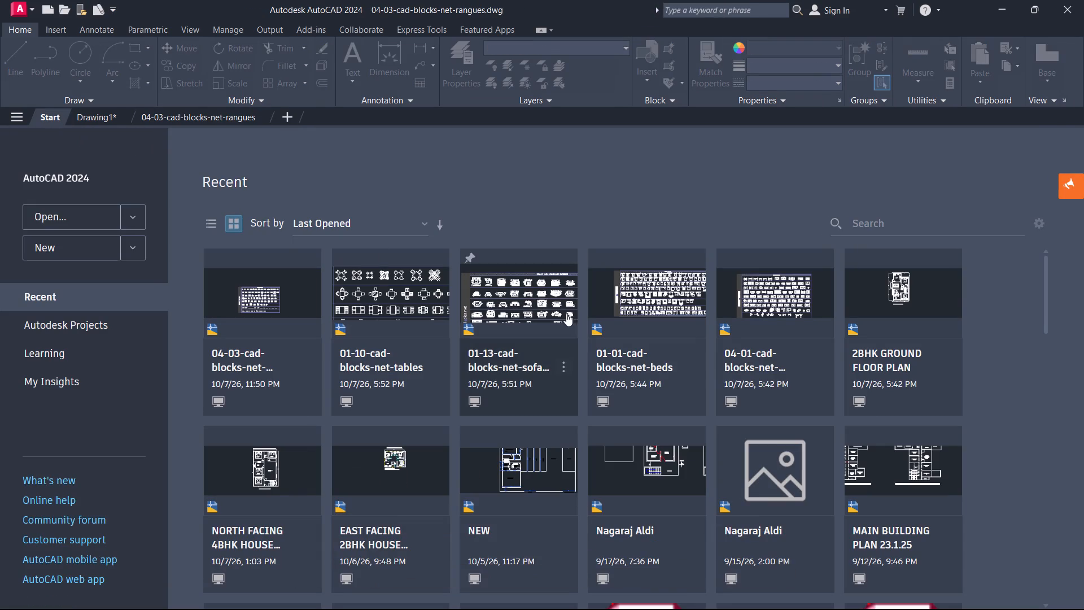
Return to Drawing1 and start saving it, choosing the SYMBIOSIS SOLUTIONS internship folder on the Desktop as the location.
left_click(93, 114)
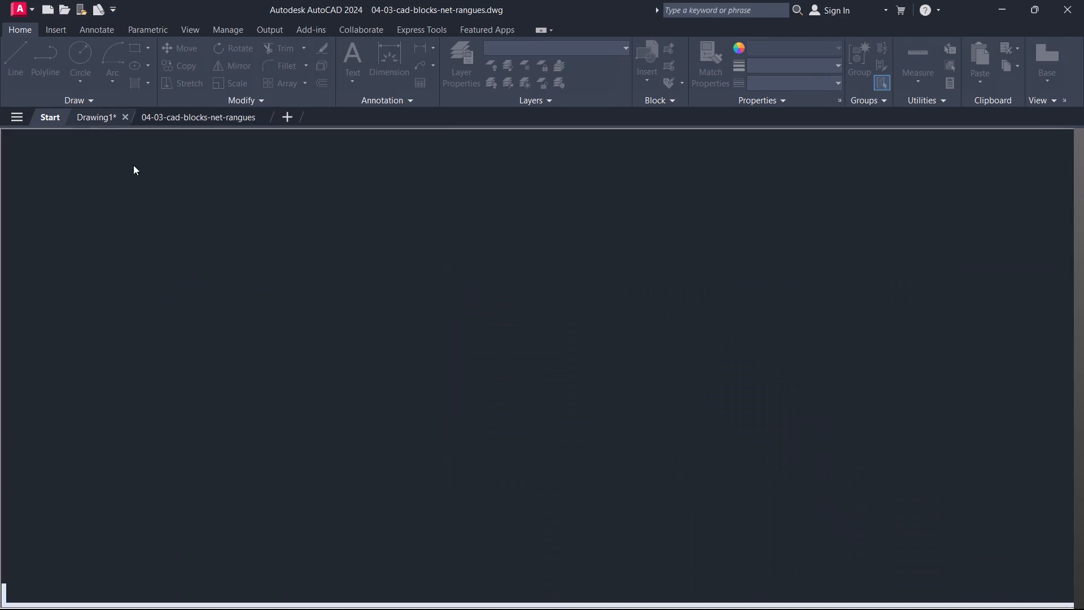
key("ctrl+s")
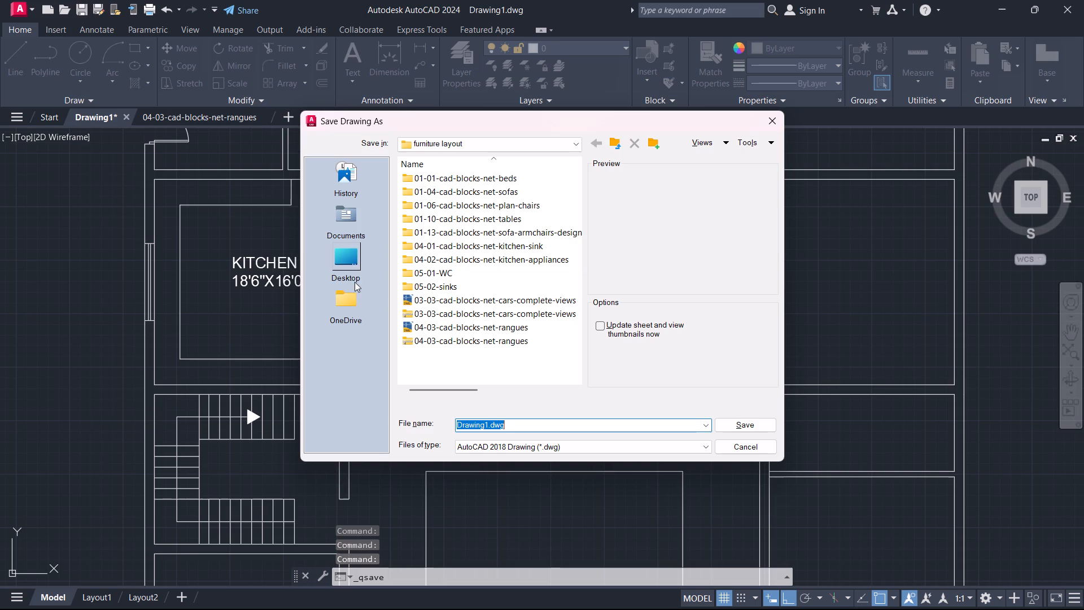
left_click(353, 262)
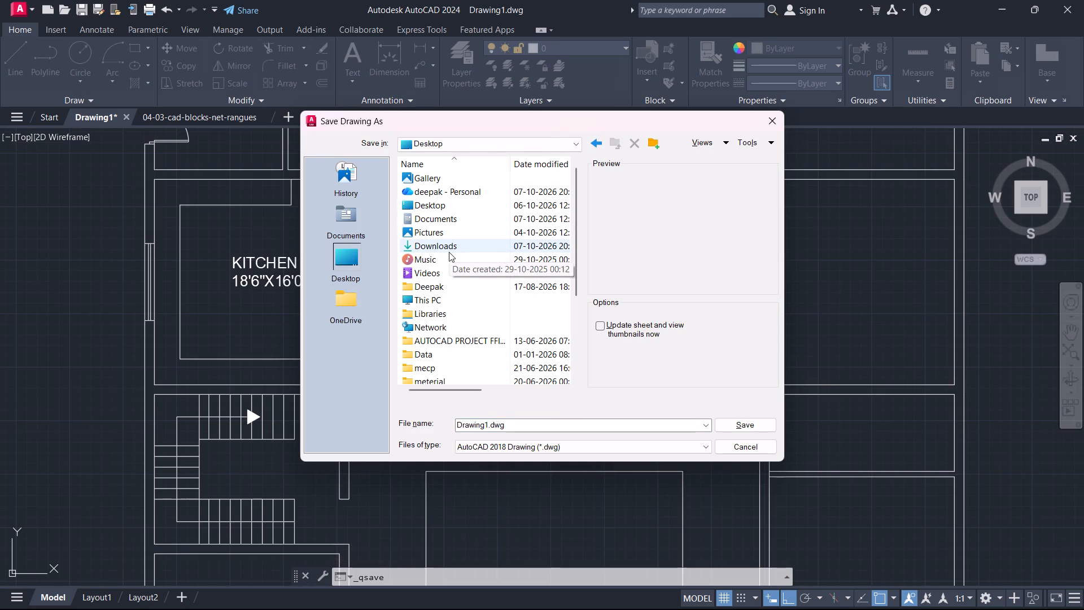
left_click(461, 284)
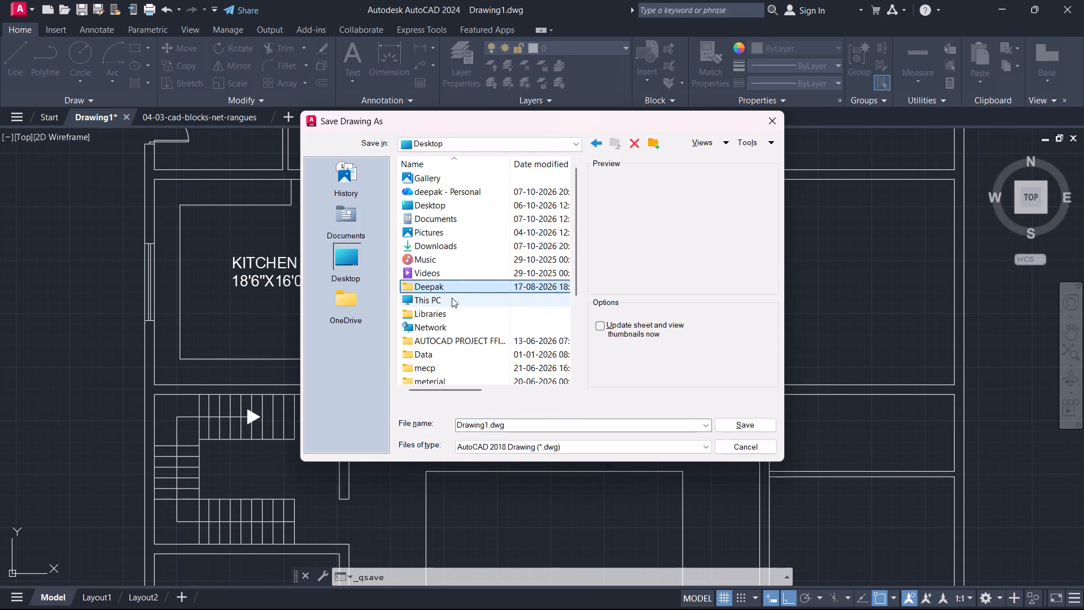
scroll(441, 343, "down", 4)
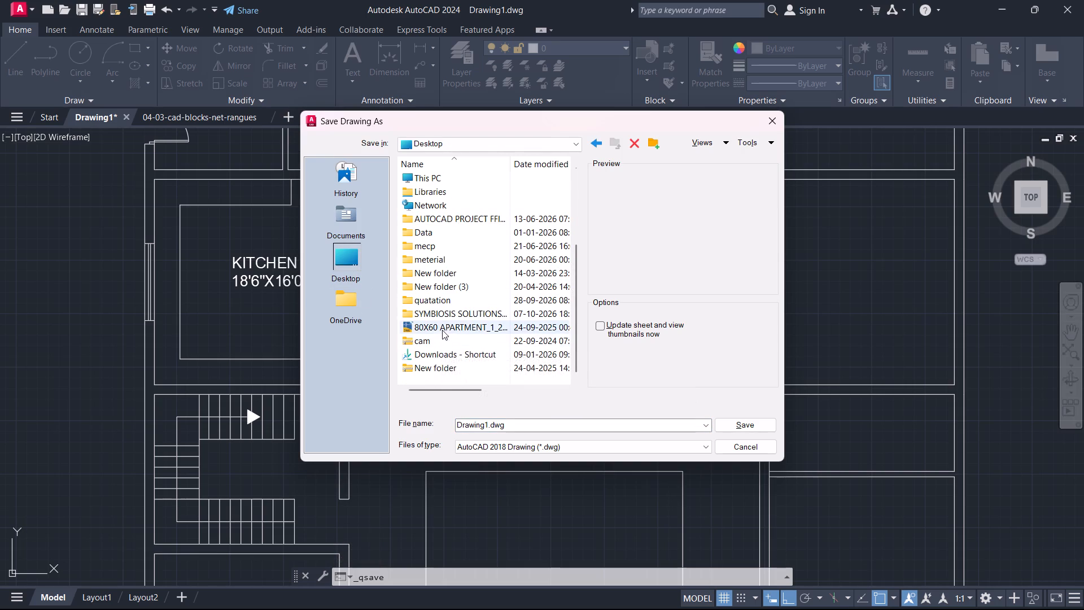
double_click(438, 318)
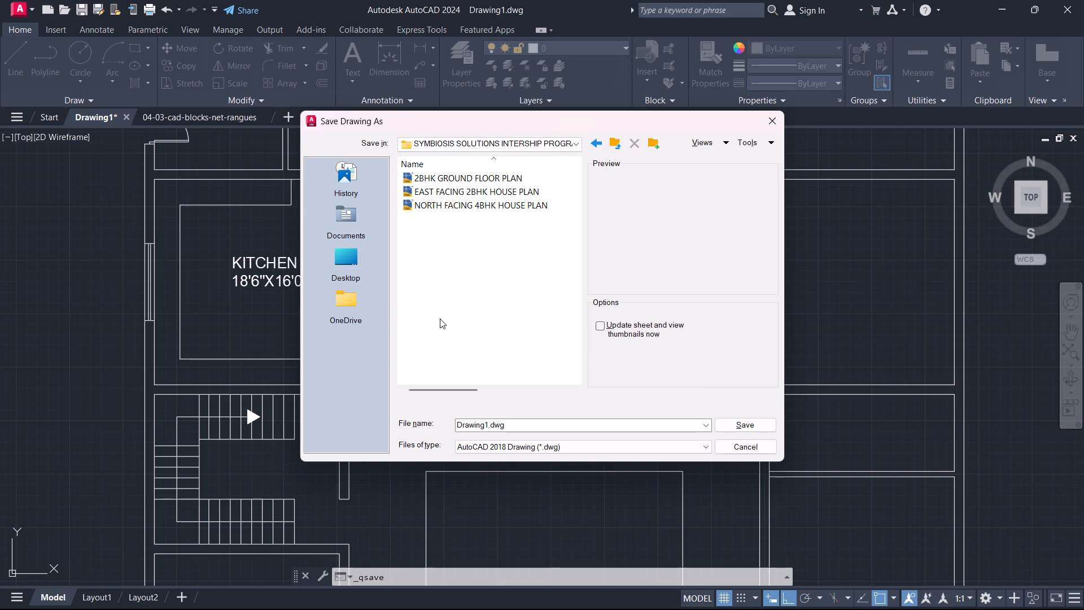
Name the file KERALA TRADITIONAL HOUSE PLAN and save it as an AutoCAD 2018 drawing.
left_click(513, 430)
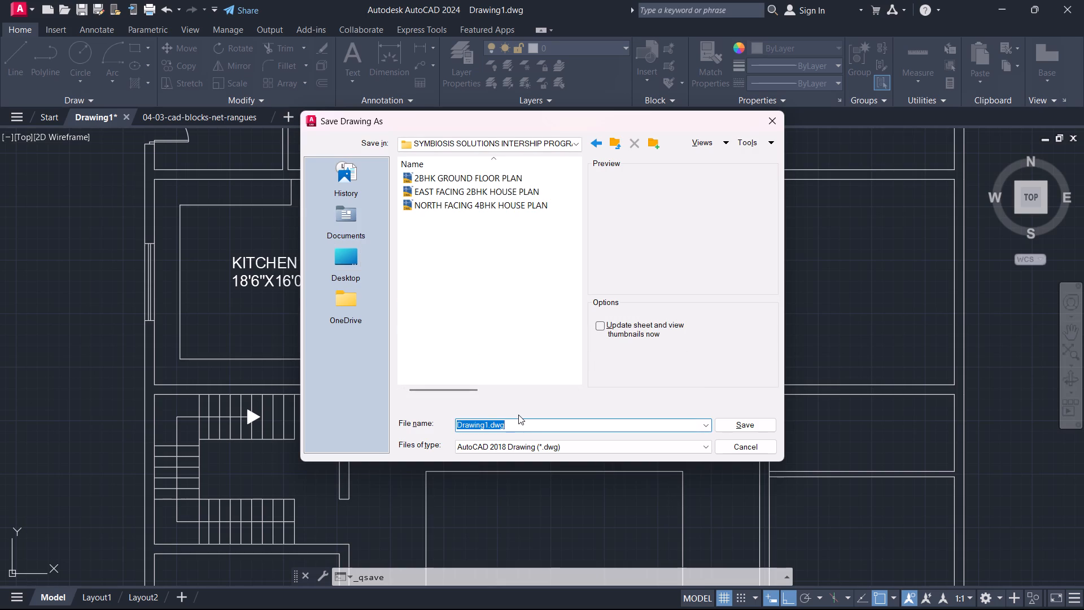
type("KERAL")
type("A")
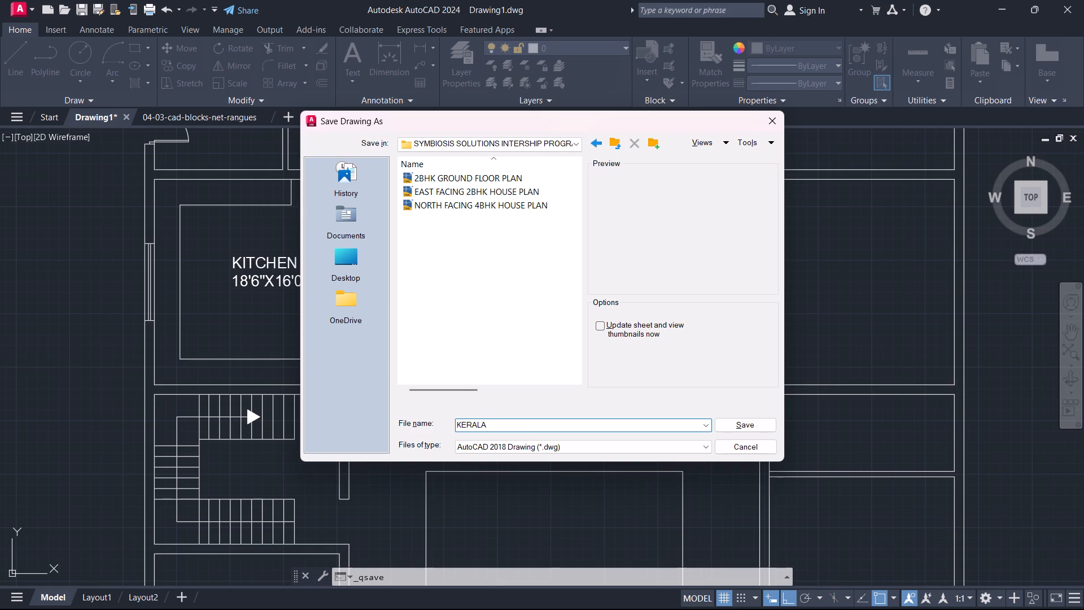
key("space")
type("TRADITION")
type("L")
key("space")
key("BackSpace")
key("BackSpace")
key("a")
type("L JOUSE P")
type("LAN")
key("ctrl+Left")
key("ctrl+Left")
key("Right")
key("BackSpace")
key("h")
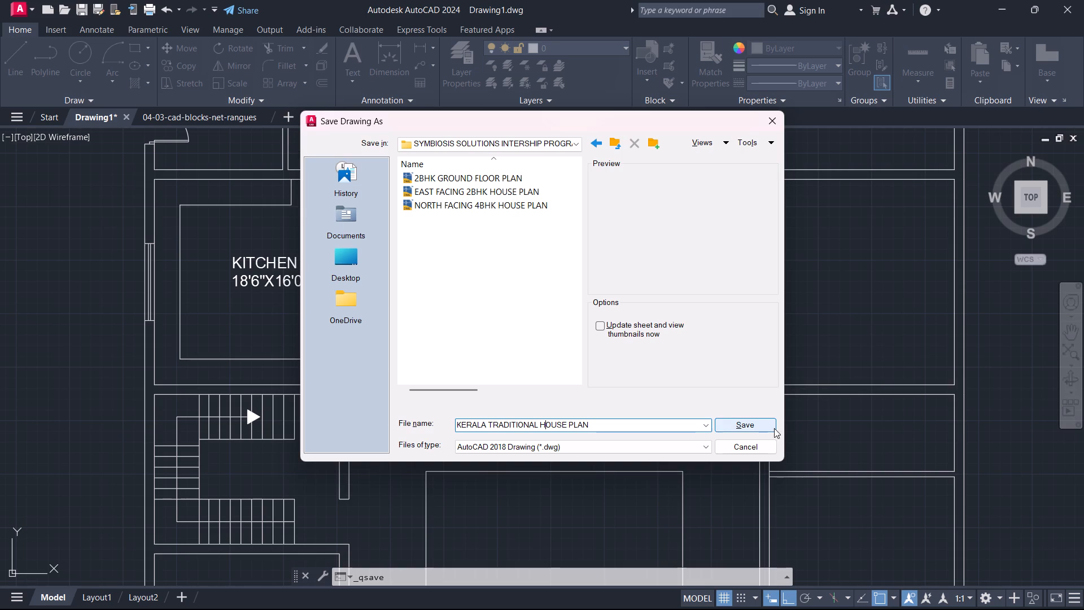
left_click(758, 424)
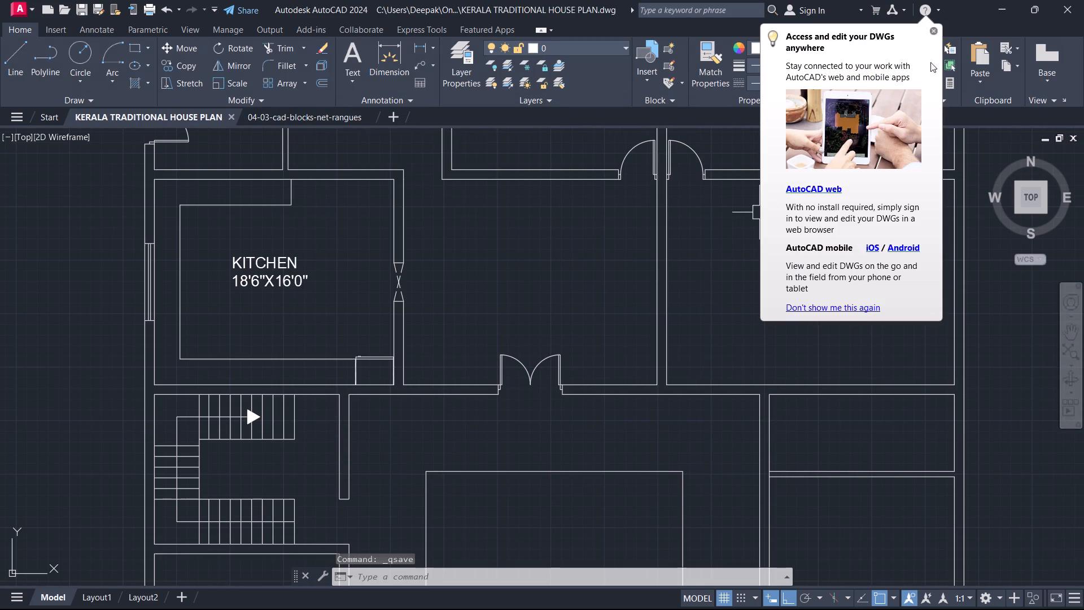
left_click(934, 30)
Copy the four-burner cooktop with the central rectangle from the fourth row of the 04-03-cad-blocks-net-rangues drawing.
middle_click_drag(465, 348, 516, 347)
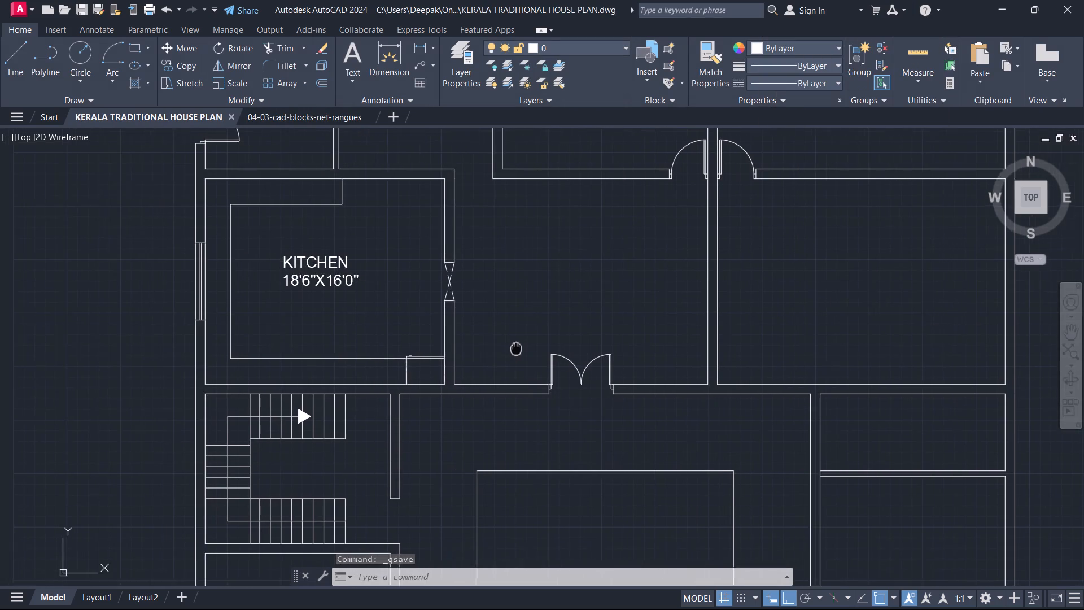
middle_click_drag(516, 347, 525, 346)
middle_click_drag(371, 250, 324, 292)
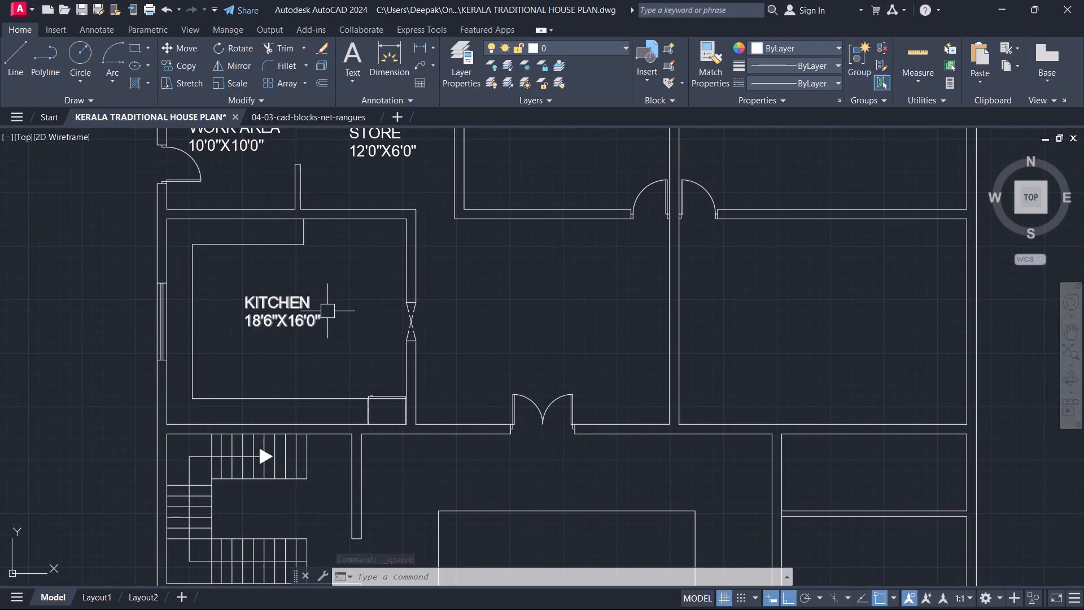
left_click(353, 112)
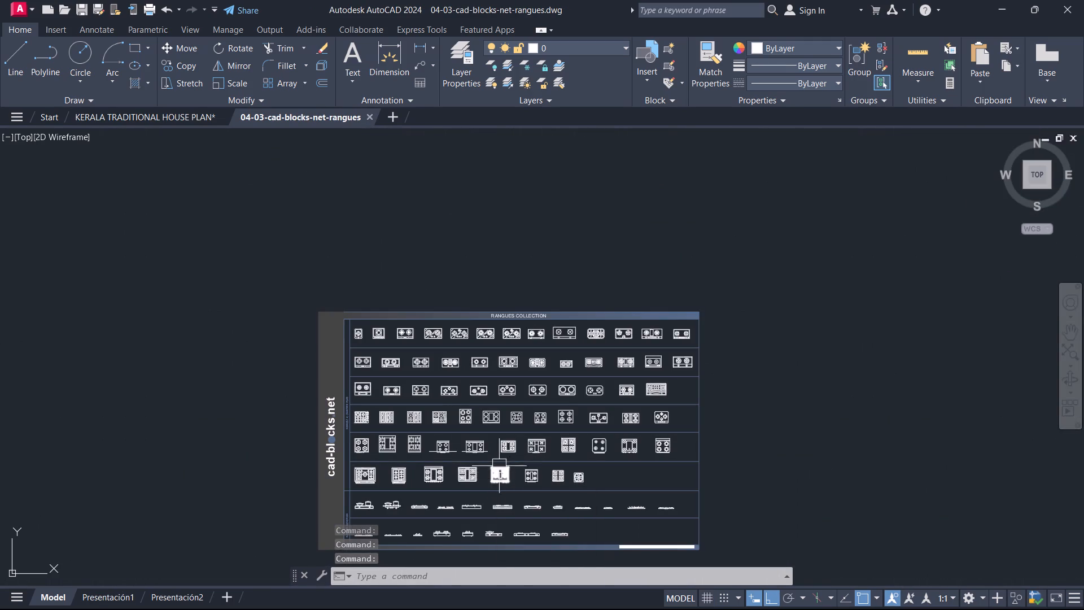
scroll(502, 461, "up", 2)
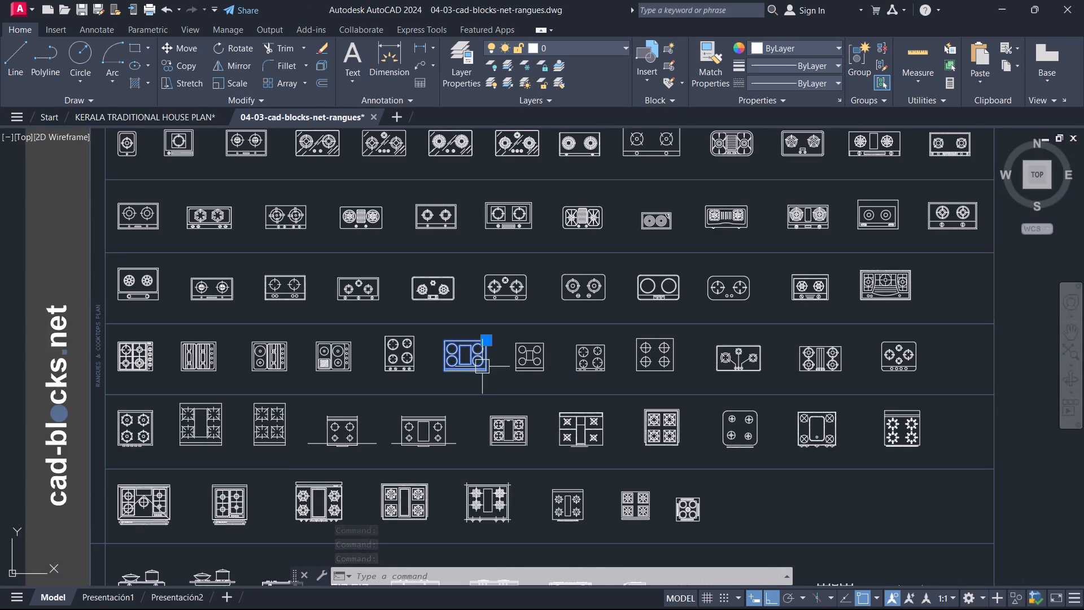
left_click(482, 367)
key("ctrl+c")
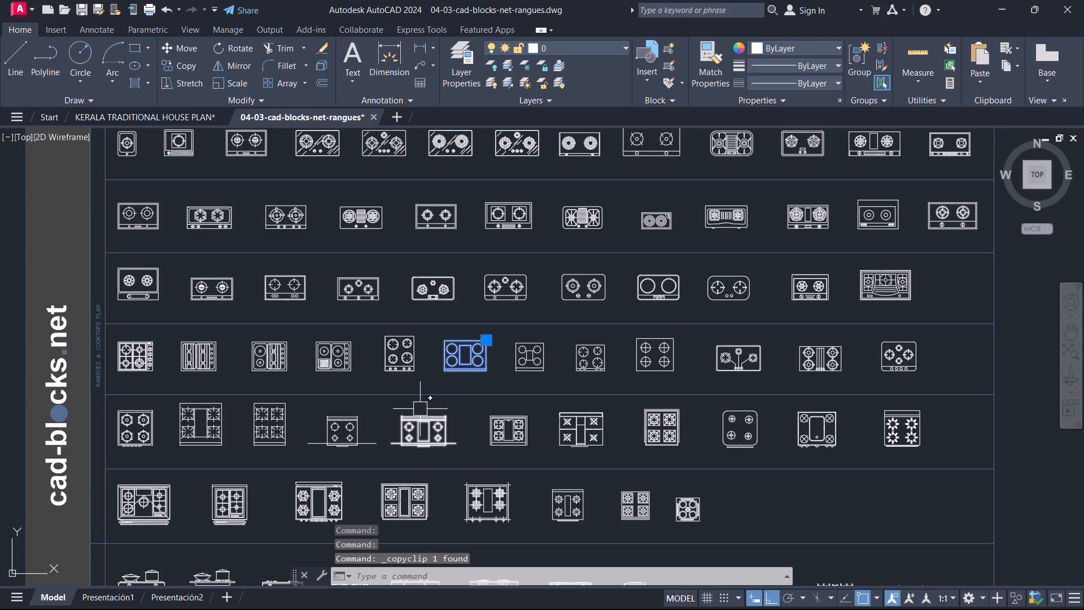
Paste the copied cooktop block into the KERALA TRADITIONAL HOUSE PLAN drawing, in the empty area east of the house.
left_click(187, 108)
key("ctrl+v")
scroll(481, 356, "down", 1)
scroll(481, 356, "up", 1)
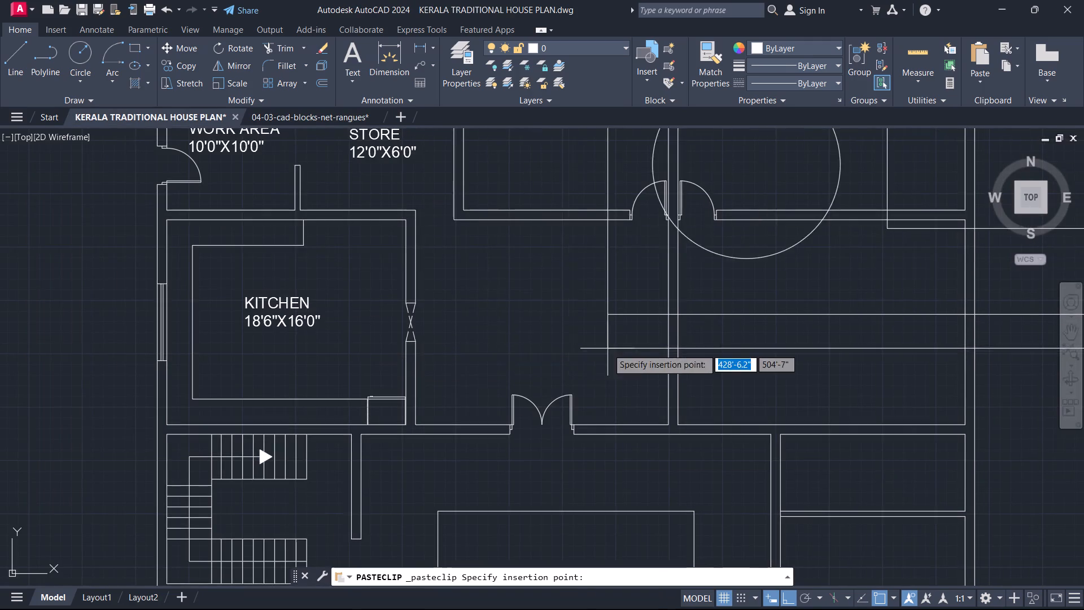
scroll(630, 349, "down", 4)
left_click(718, 357)
key("Escape")
Scale the pasted cooktop down freehand from its lower-left corner to a size that suits the kitchen counter.
left_click_drag(835, 376, 833, 371)
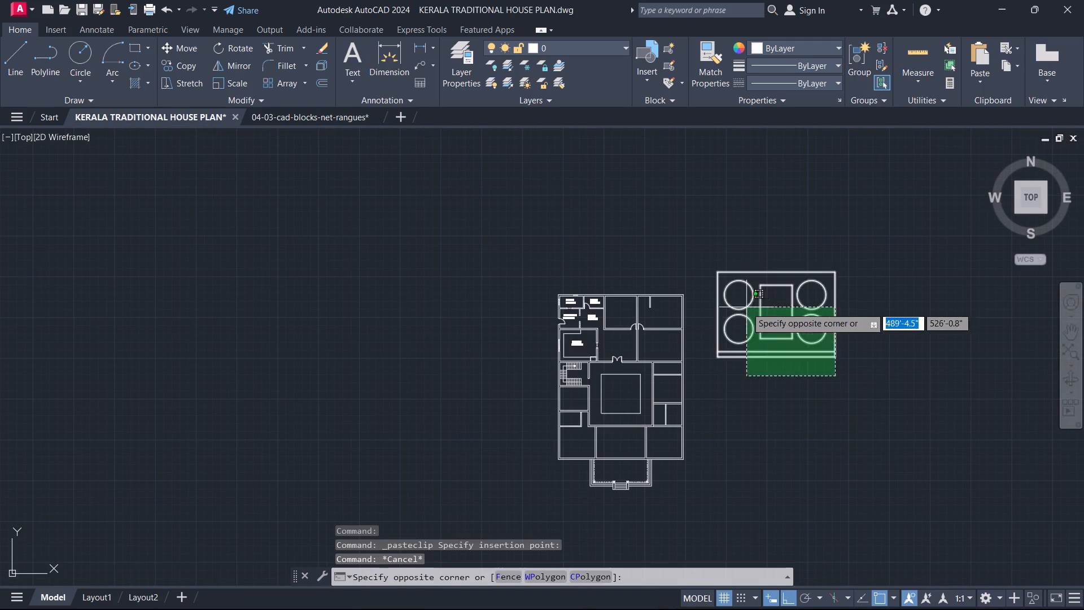
left_click(746, 306)
type("SC")
key("space")
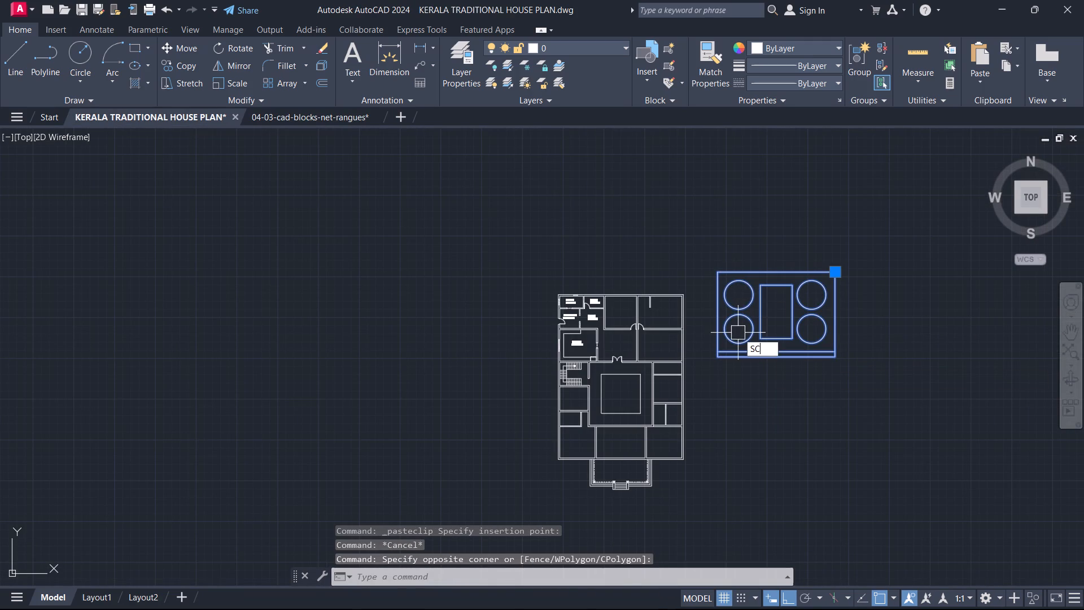
scroll(724, 351, "up", 1)
scroll(724, 351, "down", 1)
scroll(724, 351, "up", 5)
left_click(650, 404)
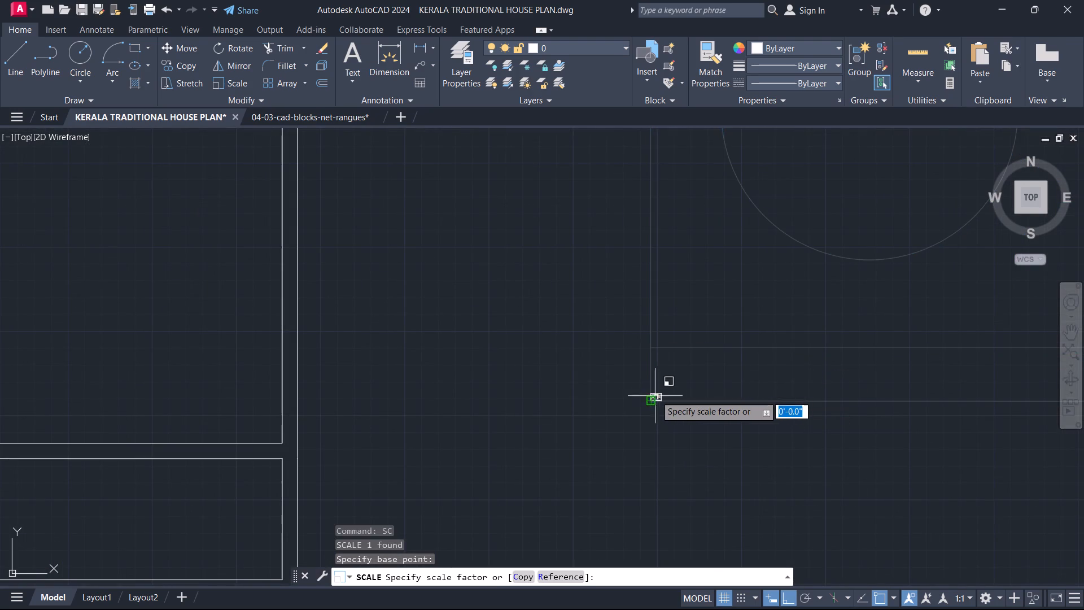
left_click(665, 386)
key("Escape")
Move the scaled cooktop by its lower-left corner about 71'-4" west into the kitchen, just above the lower counter's edge.
left_click(715, 403)
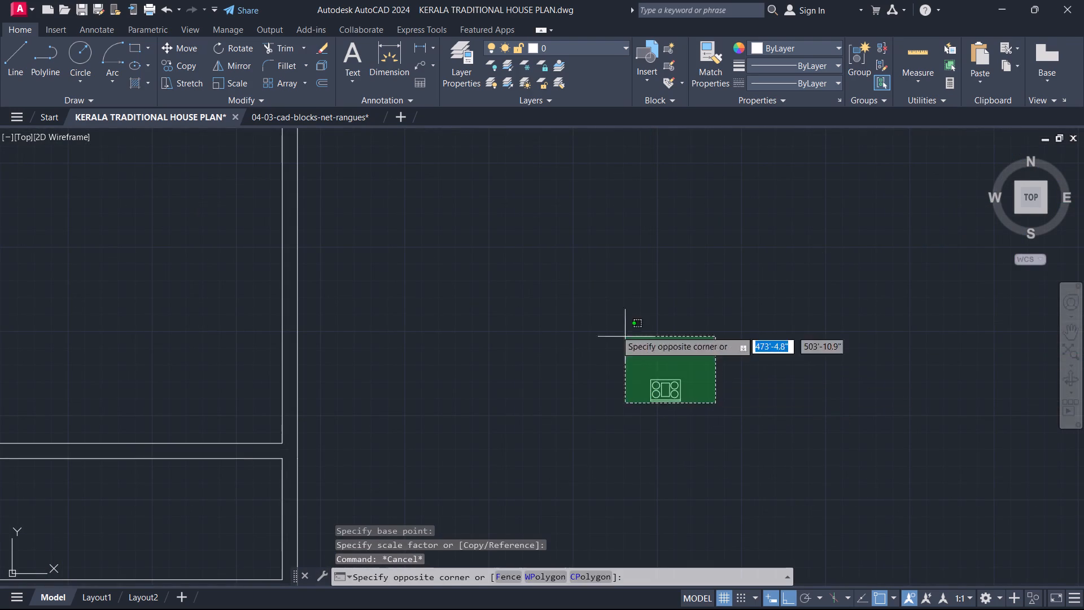
left_click(613, 329)
middle_click_drag(657, 354, 840, 236)
scroll(840, 236, "down", 2)
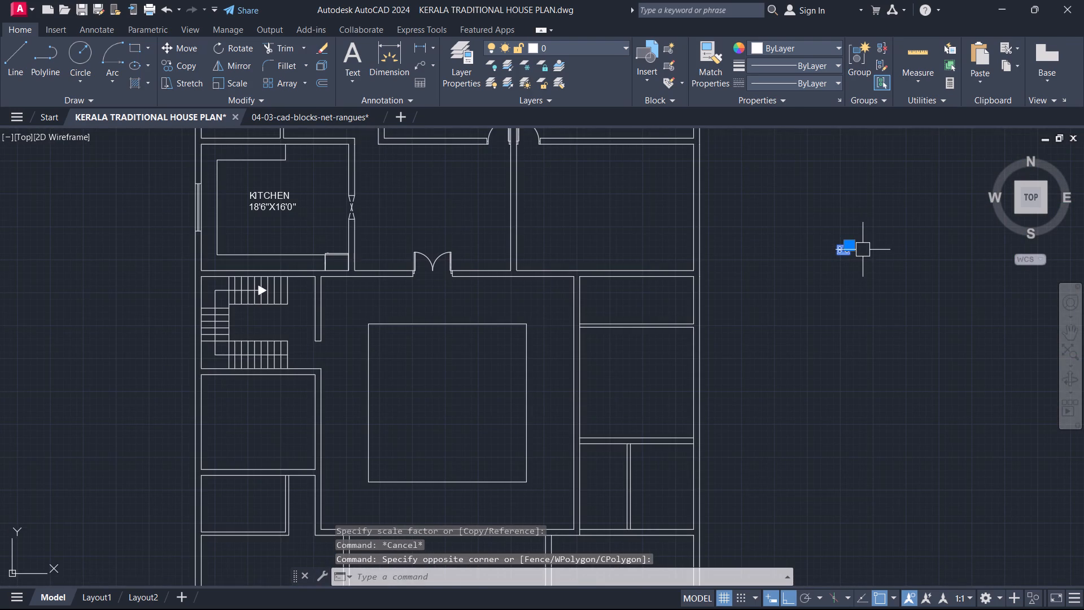
scroll(866, 272, "up", 1)
key("c")
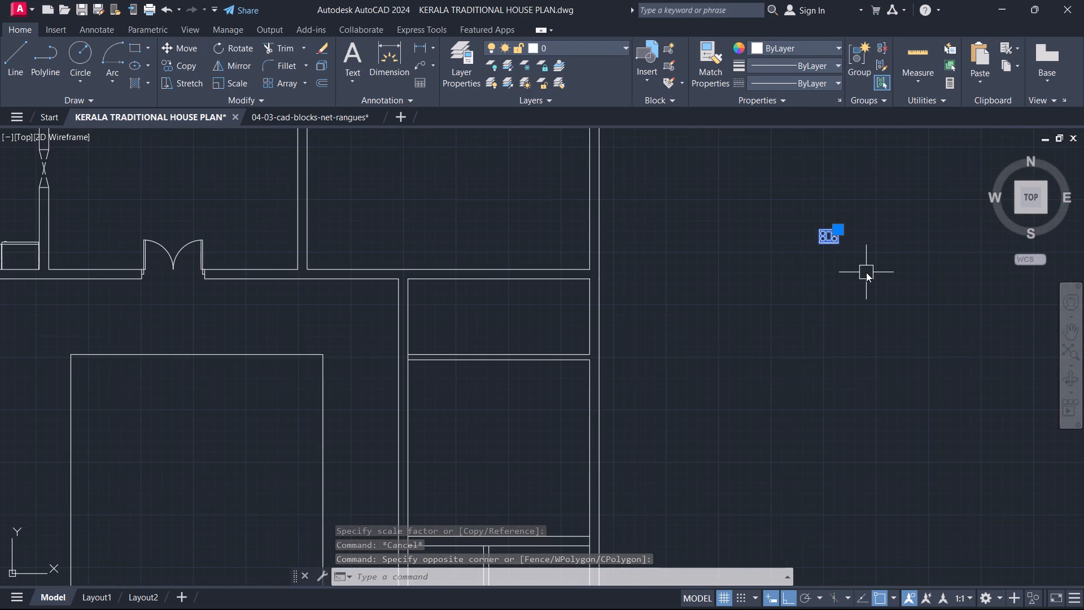
key("BackSpace")
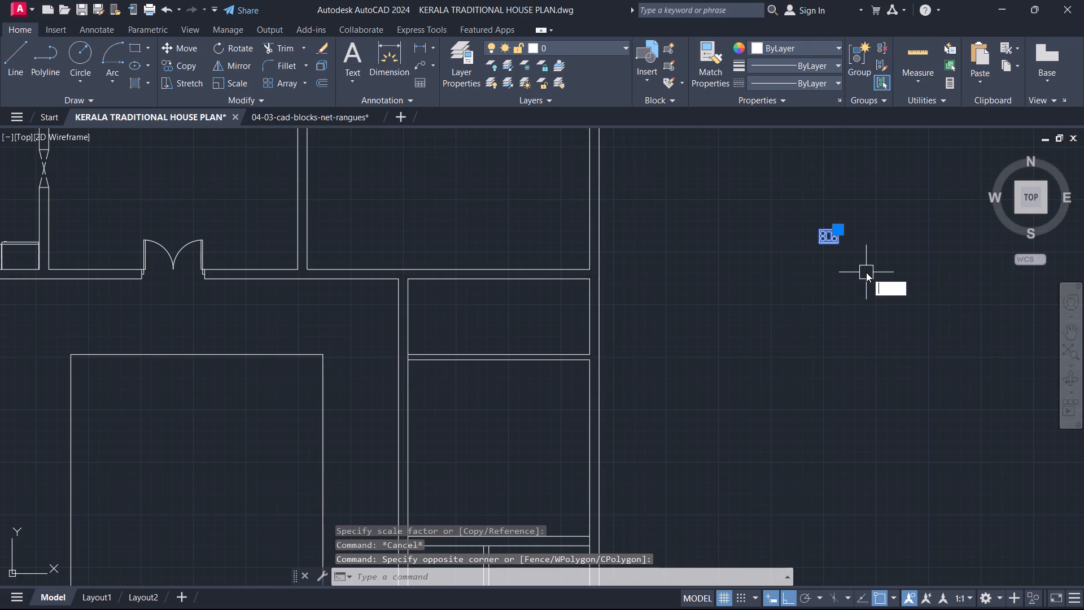
type("M")
key("space")
scroll(869, 272, "up", 4)
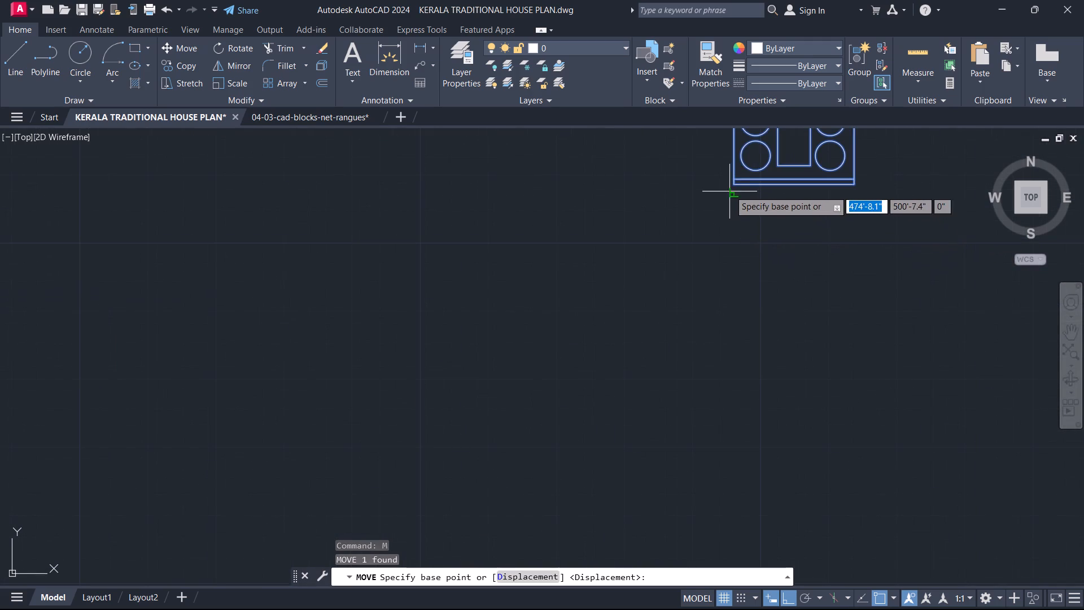
left_click(732, 185)
scroll(550, 229, "down", 4)
middle_click_drag(533, 229, 1066, 325)
scroll(289, 296, "up", 1)
middle_click_drag(289, 296, 708, 216)
scroll(604, 247, "up", 2)
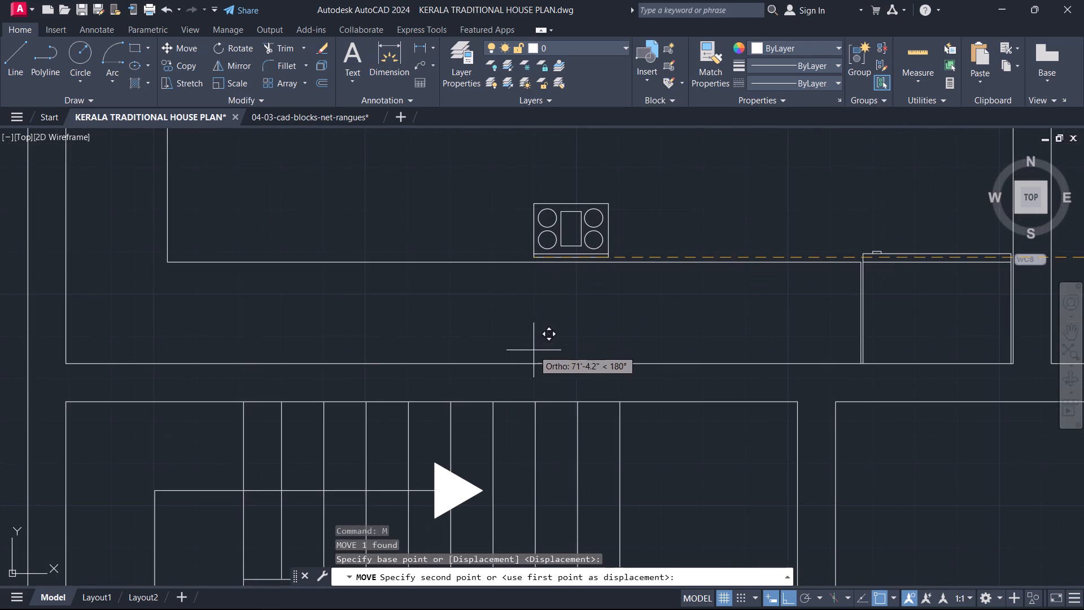
left_click(533, 334)
Move the cooktop straight down about 1'-6" onto the kitchen's lower counter.
left_click(595, 231)
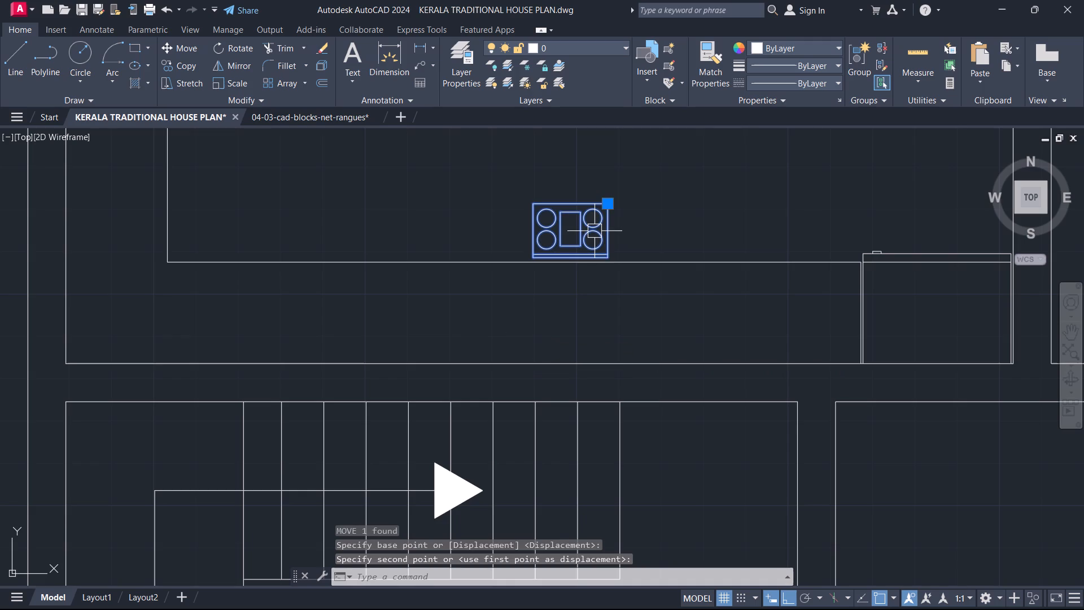
type("M")
key("space")
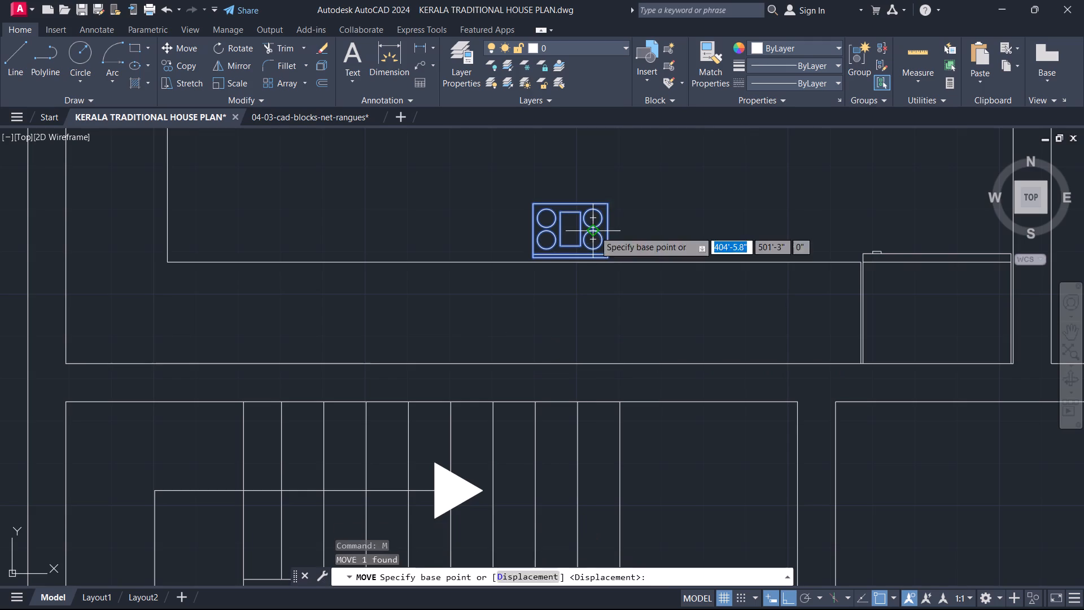
left_click(595, 231)
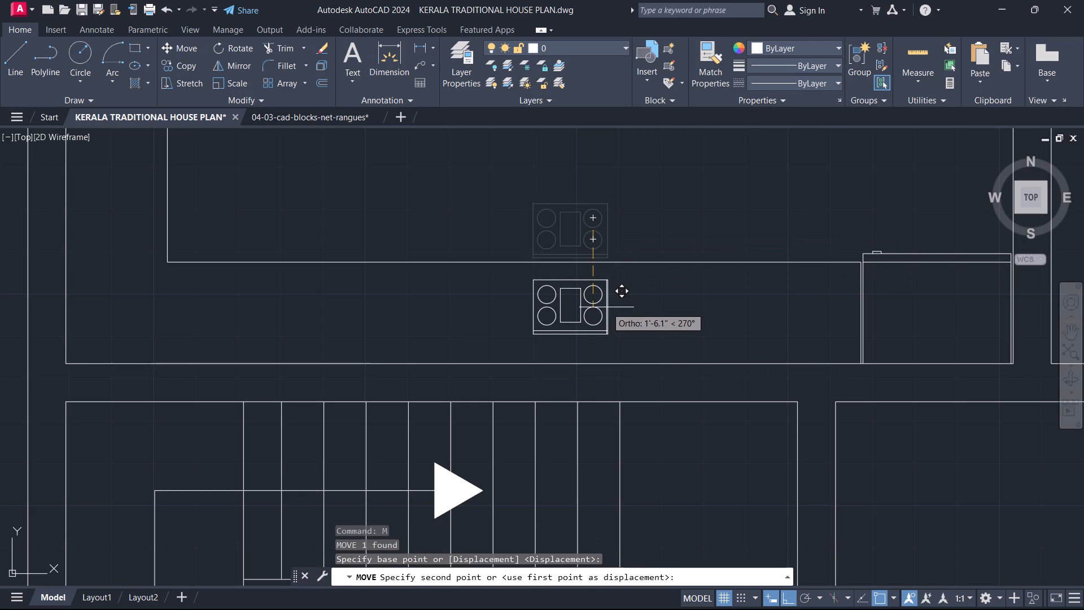
left_click(547, 310)
key("Escape")
Scale the cooktop up freehand from its lower-left corner until it spans most of the kitchen counter's depth.
left_click(582, 322)
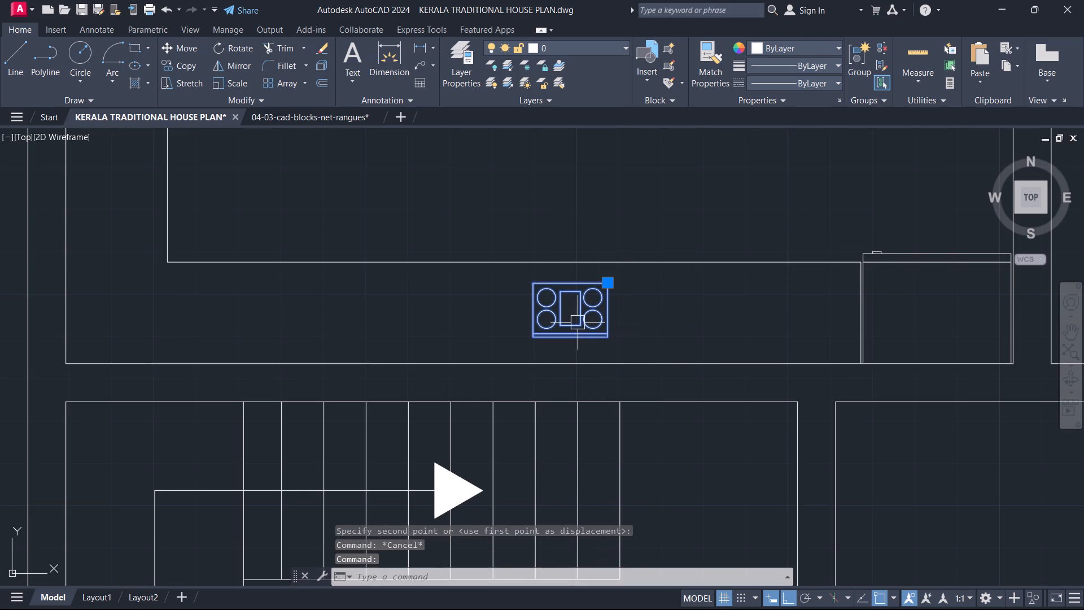
type("SC")
key("space")
left_click(536, 331)
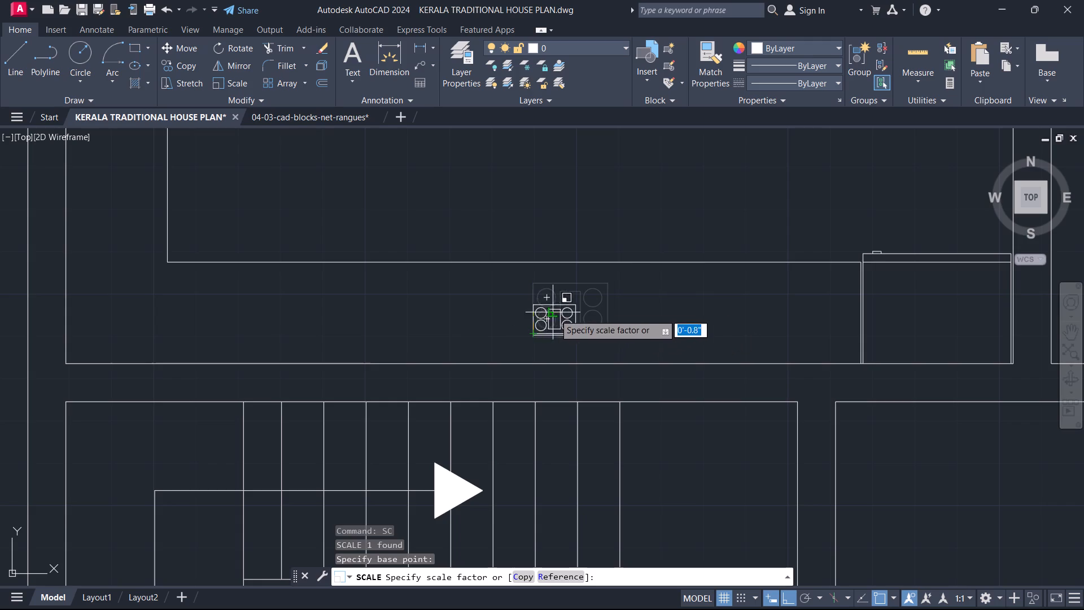
left_click(585, 306)
key("Escape")
Move the cooktop about 1'-5.5" west and slightly south, with object snap and ortho off, so it sits within the lower counter.
left_click(607, 306)
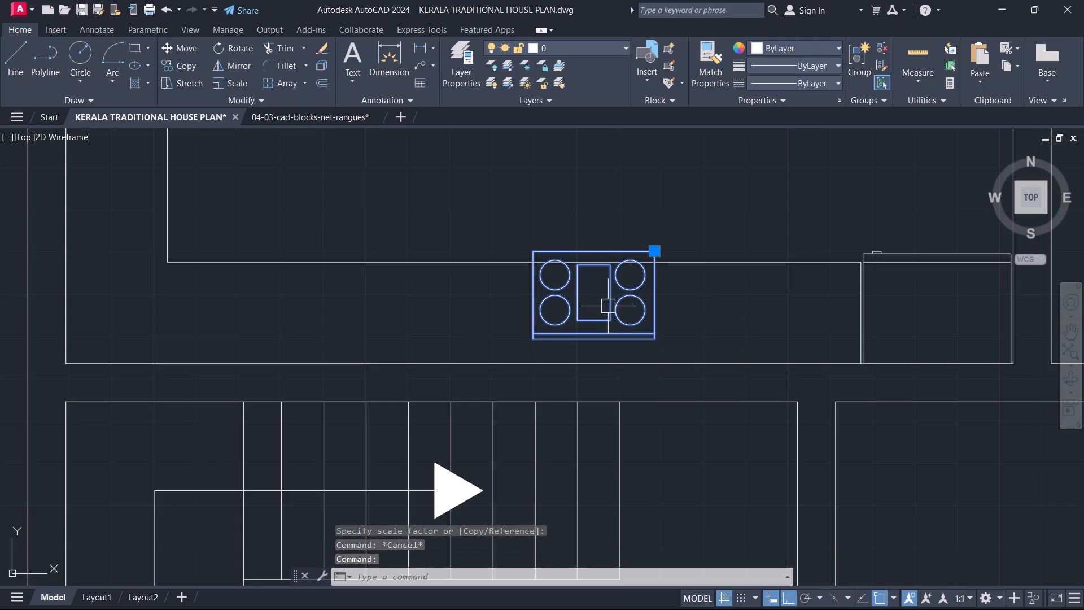
type("M")
key("space")
left_click(609, 306)
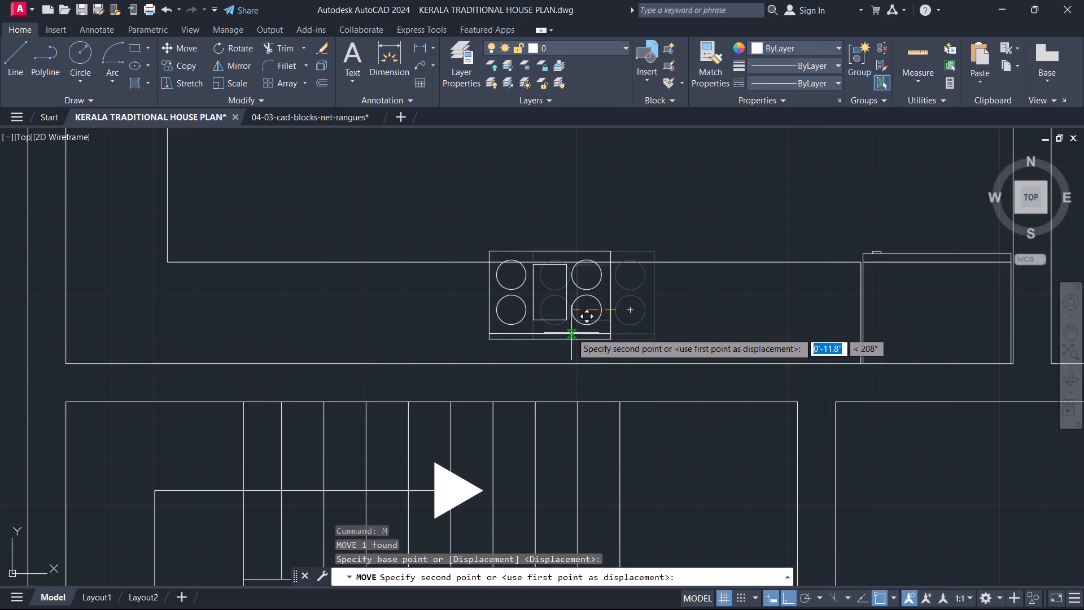
key("F3")
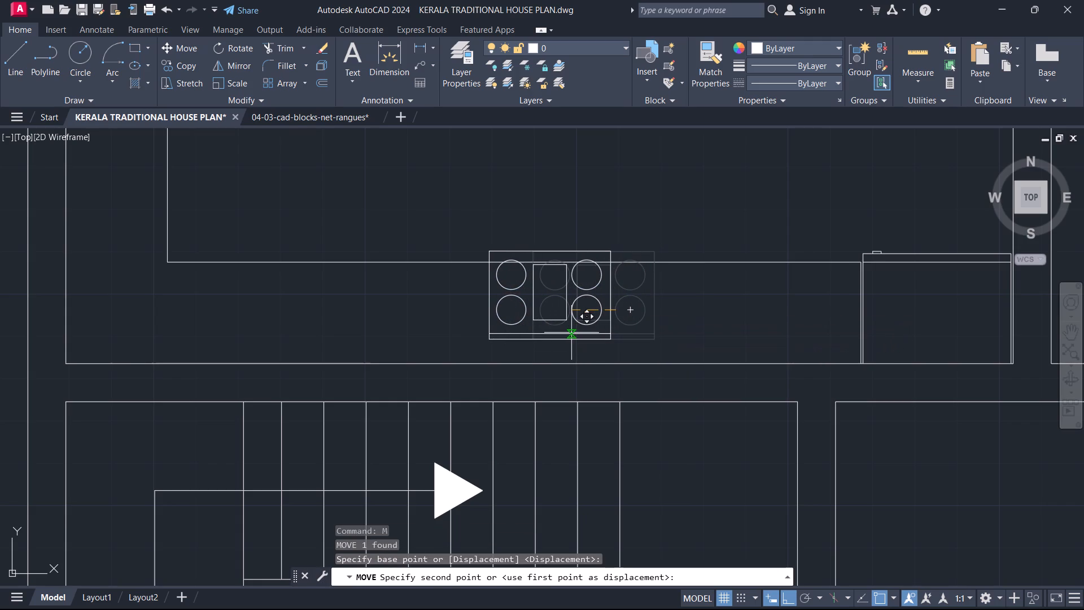
key("F8")
scroll(547, 327, "up", 3)
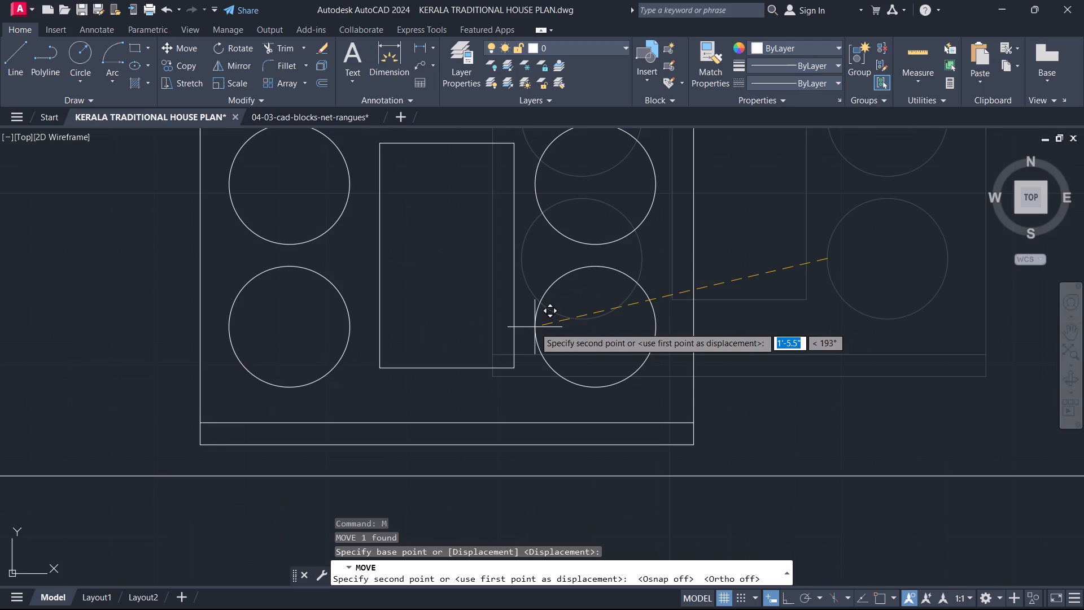
left_click(534, 328)
key("Escape")
Close the 04-03-cad-blocks-net-rangues drawing.
scroll(535, 328, "down", 4)
middle_click_drag(535, 328, 598, 384)
scroll(631, 321, "down", 3)
middle_click_drag(631, 321, 629, 316)
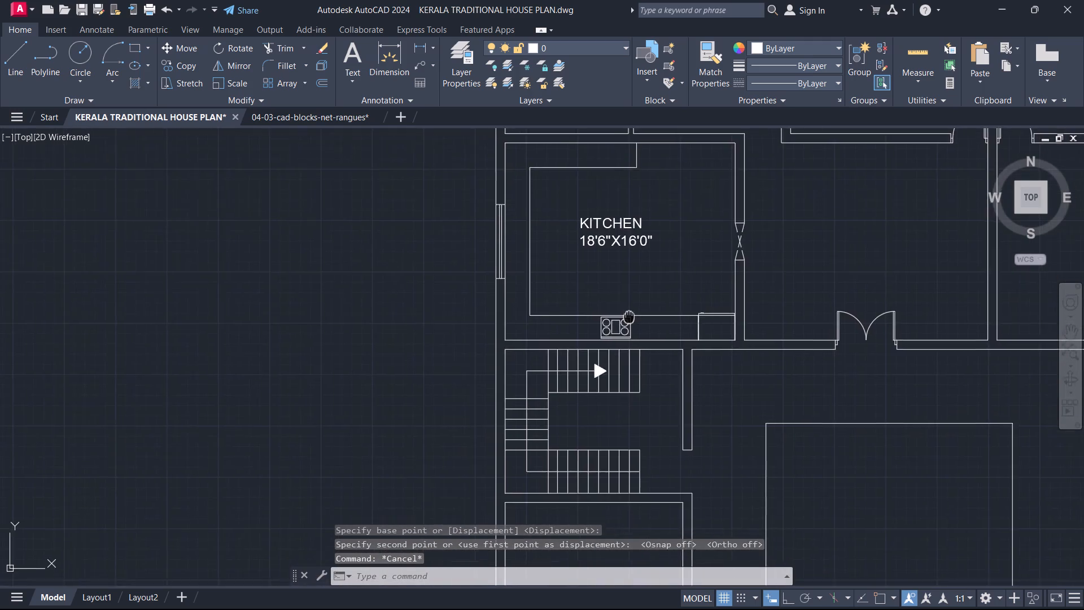
middle_click_drag(629, 316, 630, 376)
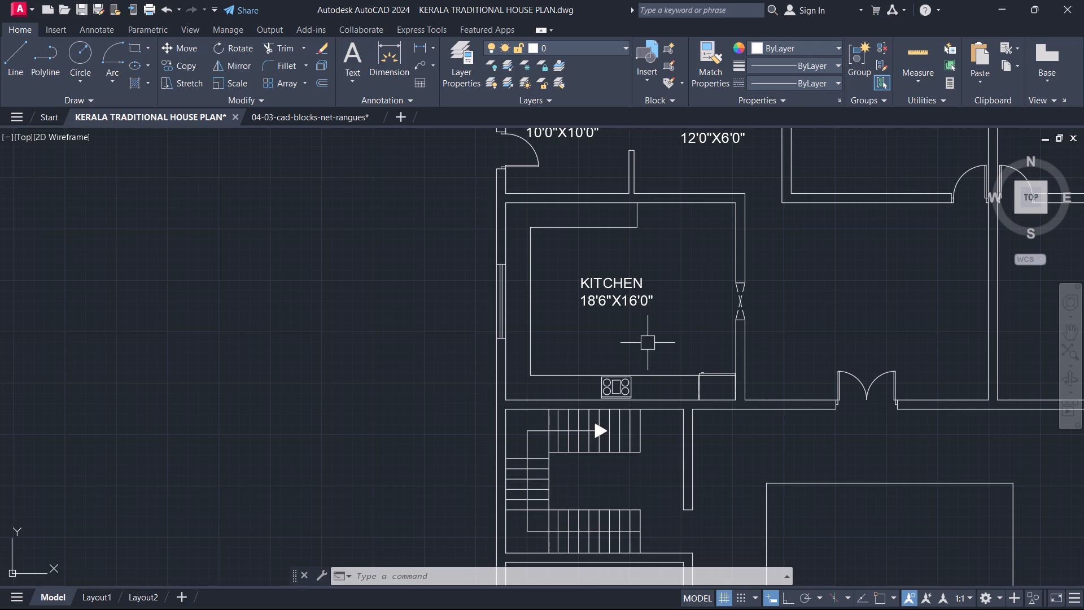
middle_click_drag(649, 343, 567, 399)
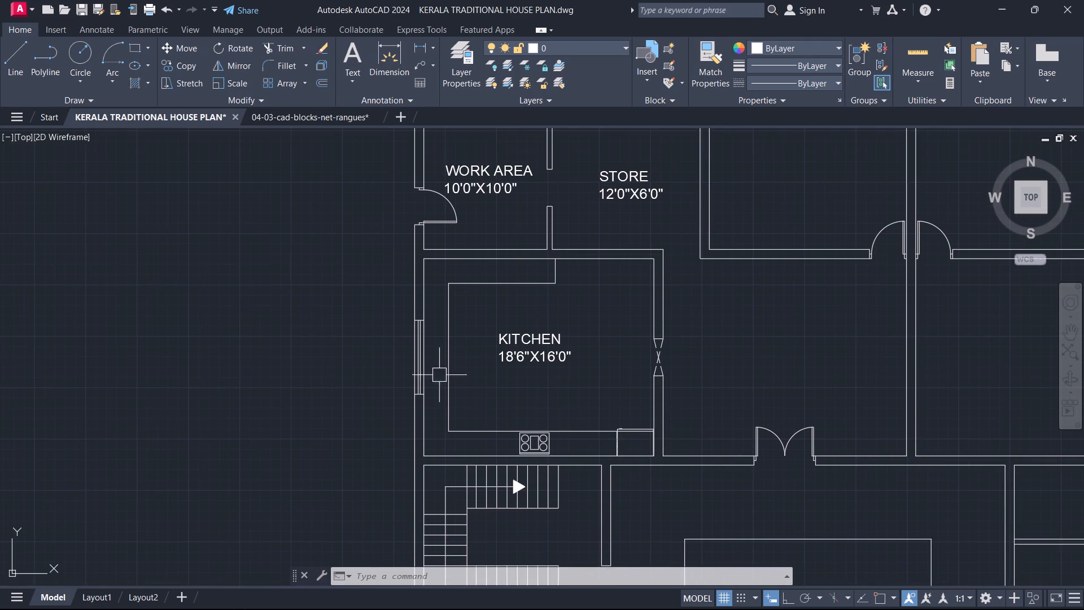
left_click(359, 120)
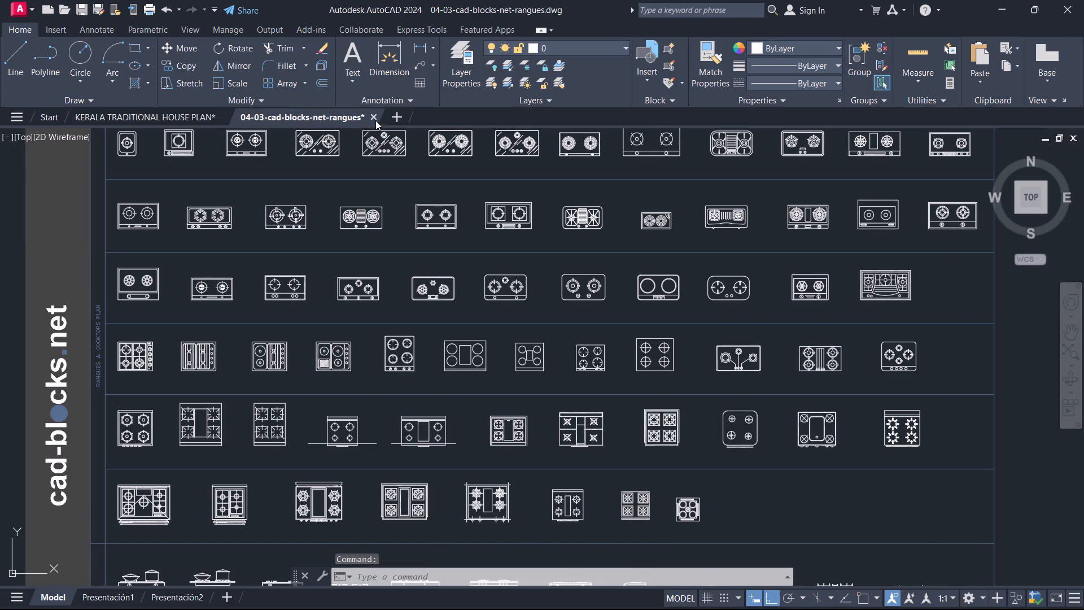
left_click(377, 120)
left_click(585, 345)
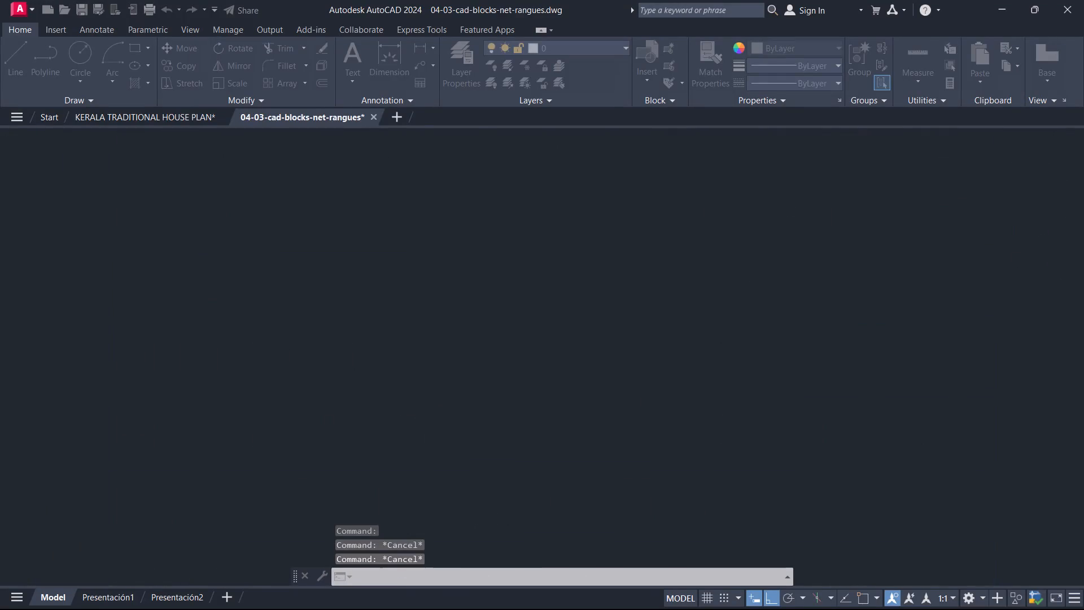
Open the recent drawing 01-10-cad-blocks-net-tables.
left_click(42, 117)
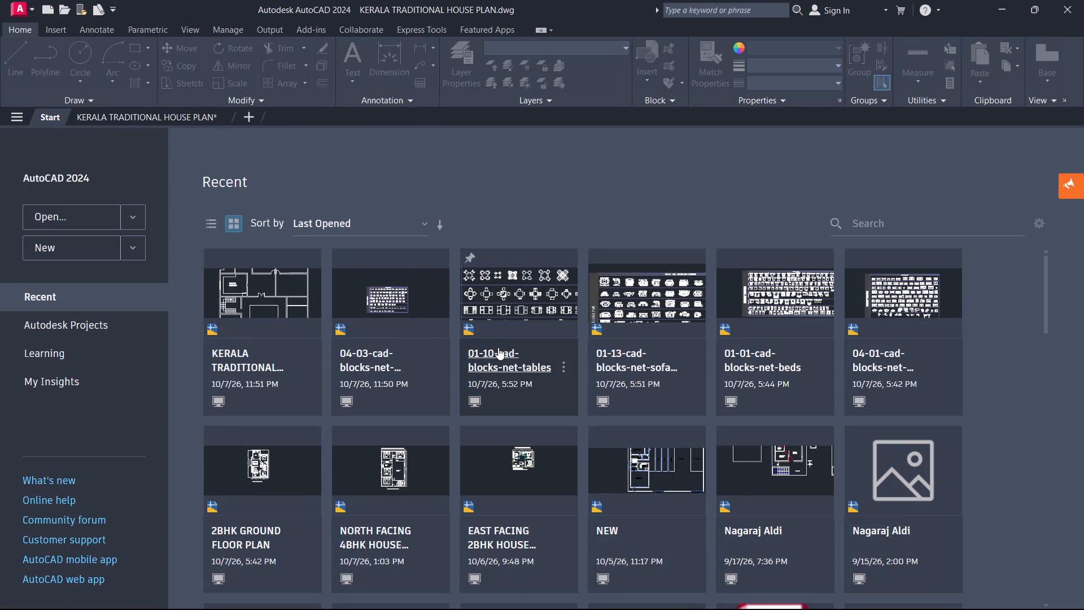
left_click(498, 371)
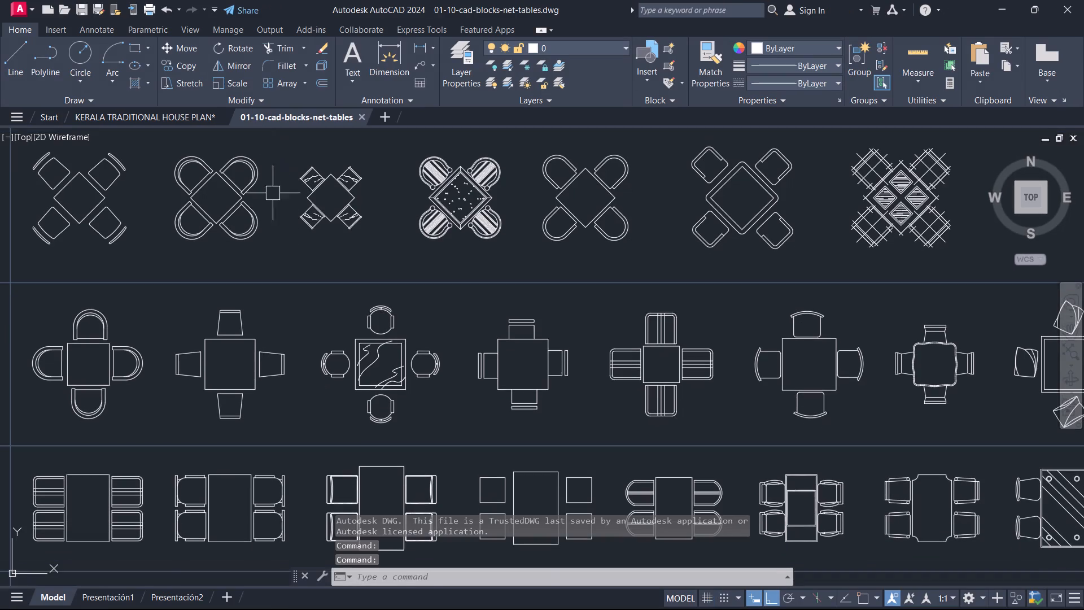
Look through the rows of table blocks for a suitable eight-seat dining table.
scroll(481, 366, "down", 2)
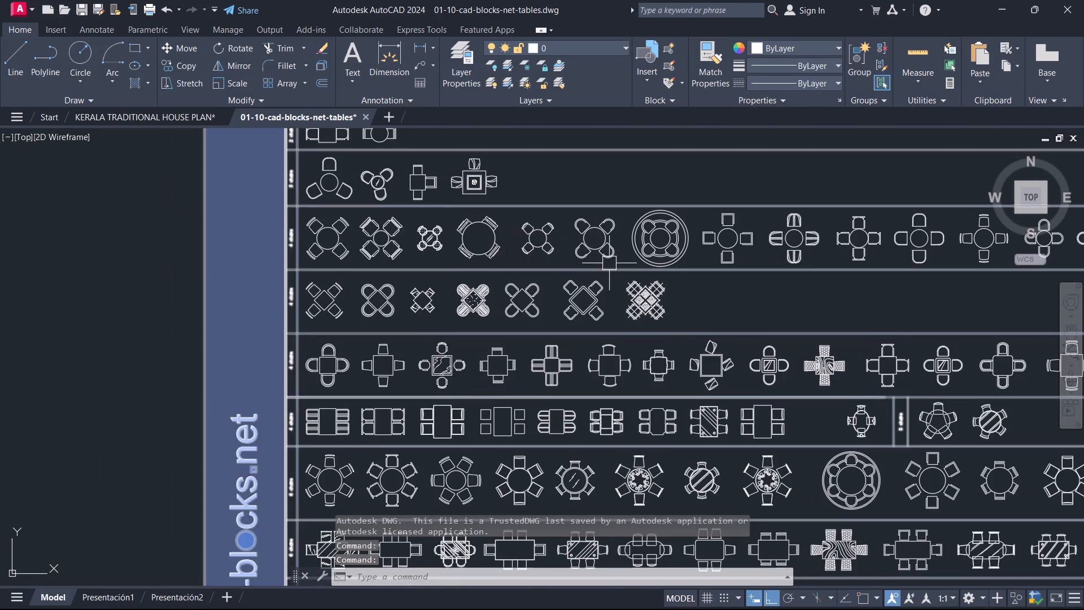
scroll(609, 263, "down", 3)
scroll(693, 330, "up", 2)
scroll(644, 404, "up", 2)
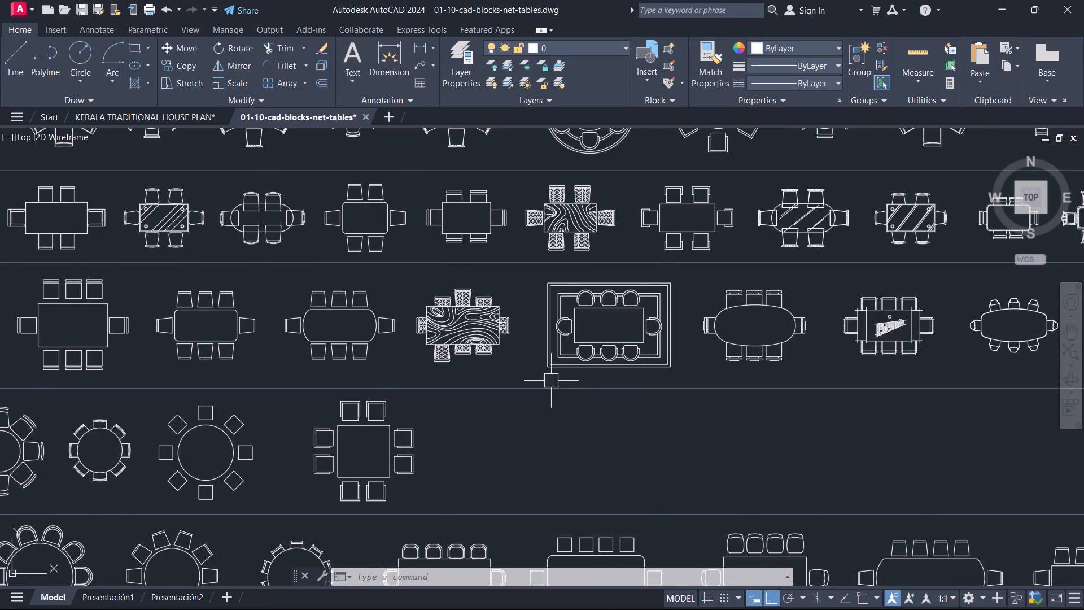
scroll(452, 381, "down", 1)
scroll(228, 339, "up", 1)
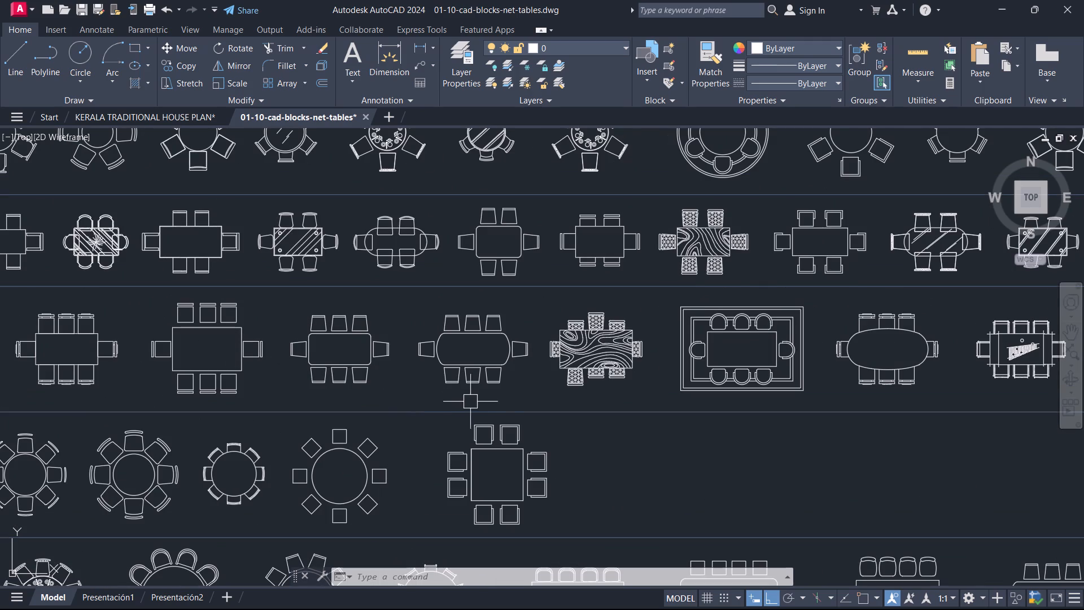
left_click(893, 341)
scroll(857, 347, "down", 1)
scroll(857, 347, "up", 1)
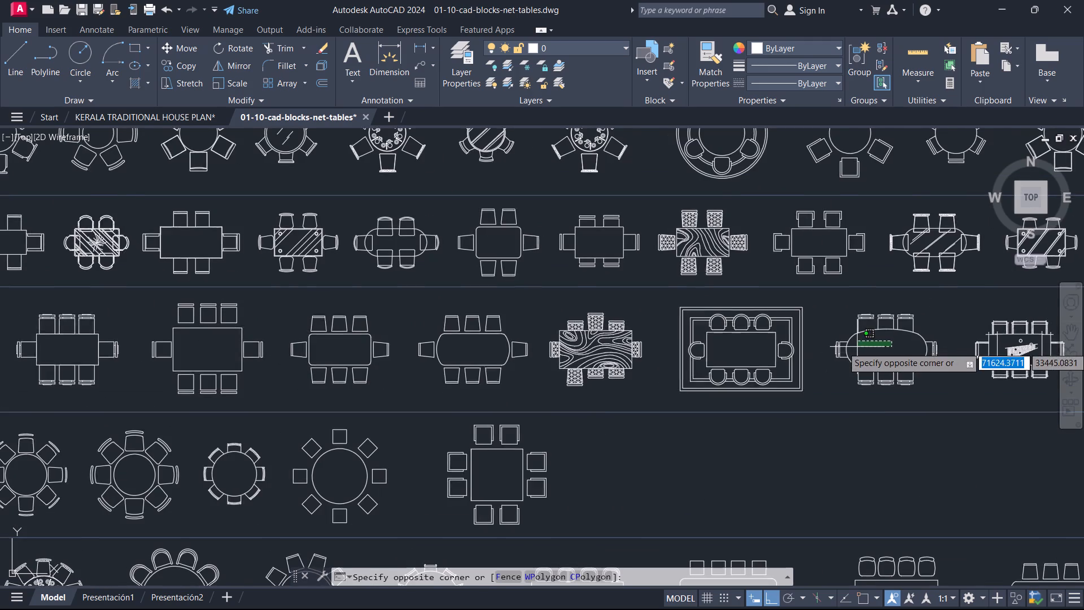
scroll(857, 347, "up", 1)
middle_click_drag(857, 347, 718, 386)
scroll(811, 372, "up", 1)
scroll(714, 382, "up", 2)
scroll(715, 382, "down", 4)
key("Escape")
scroll(847, 419, "up", 3)
middle_click_drag(850, 413, 595, 419)
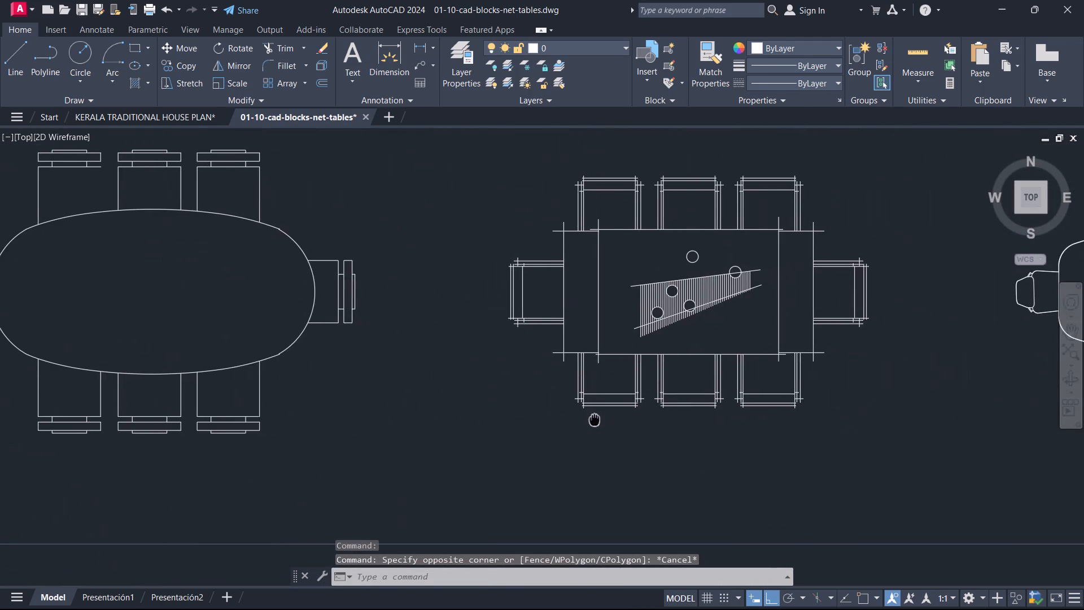
middle_click_drag(595, 419, 545, 420)
Copy the round-ended eight-seat dining table block with curved-back chairs to the clipboard.
scroll(529, 417, "down", 4)
scroll(521, 413, "up", 2)
middle_click_drag(863, 358, 647, 352)
scroll(647, 352, "up", 1)
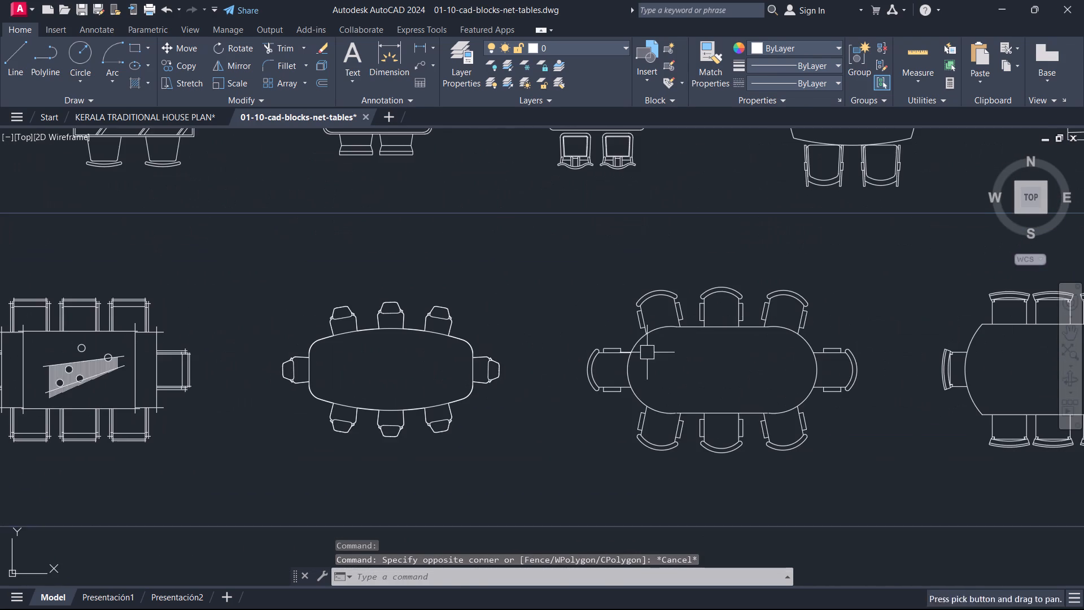
left_click(647, 352)
left_click(624, 354)
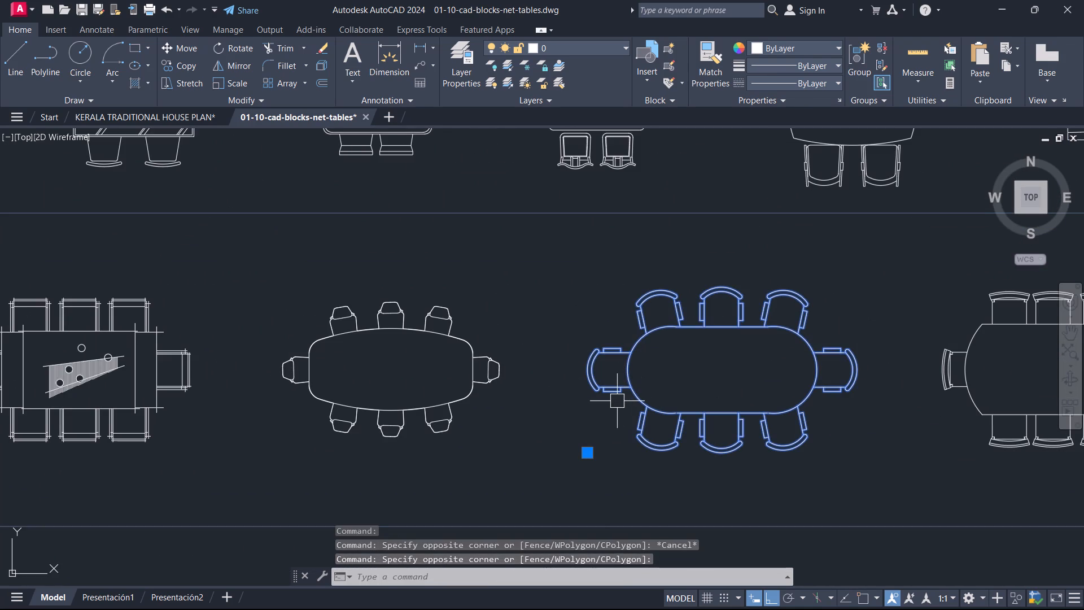
key("ctrl+c")
Paste the dining table block into the KERALA TRADITIONAL HOUSE PLAN drawing, in the empty area east of the house.
scroll(68, 216, "down", 1)
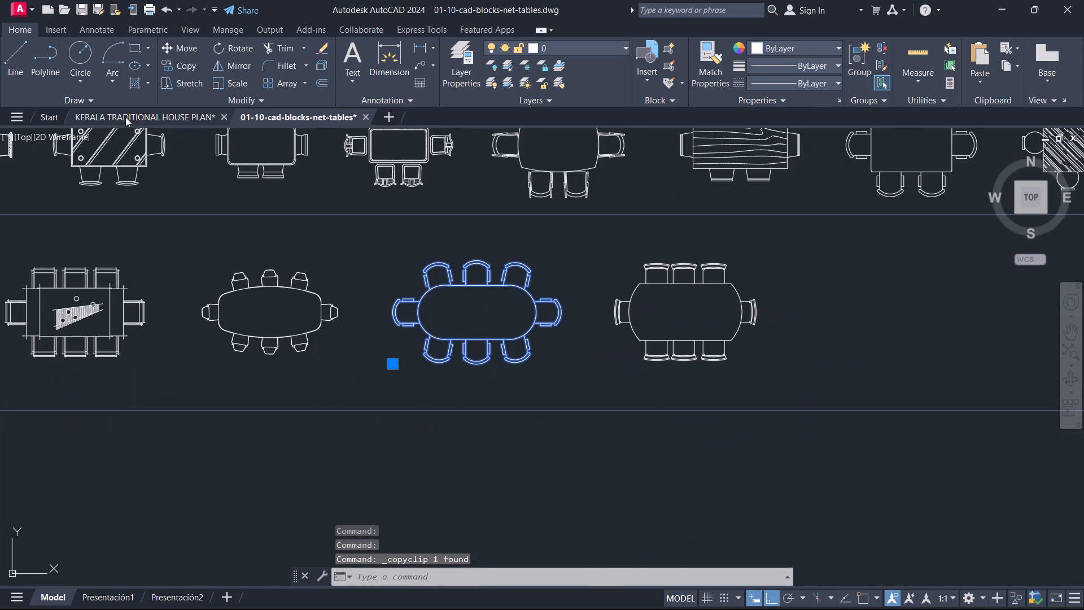
left_click(126, 117)
key("ctrl+v")
scroll(643, 355, "down", 2)
middle_click_drag(640, 351, 147, 361)
scroll(439, 471, "down", 4)
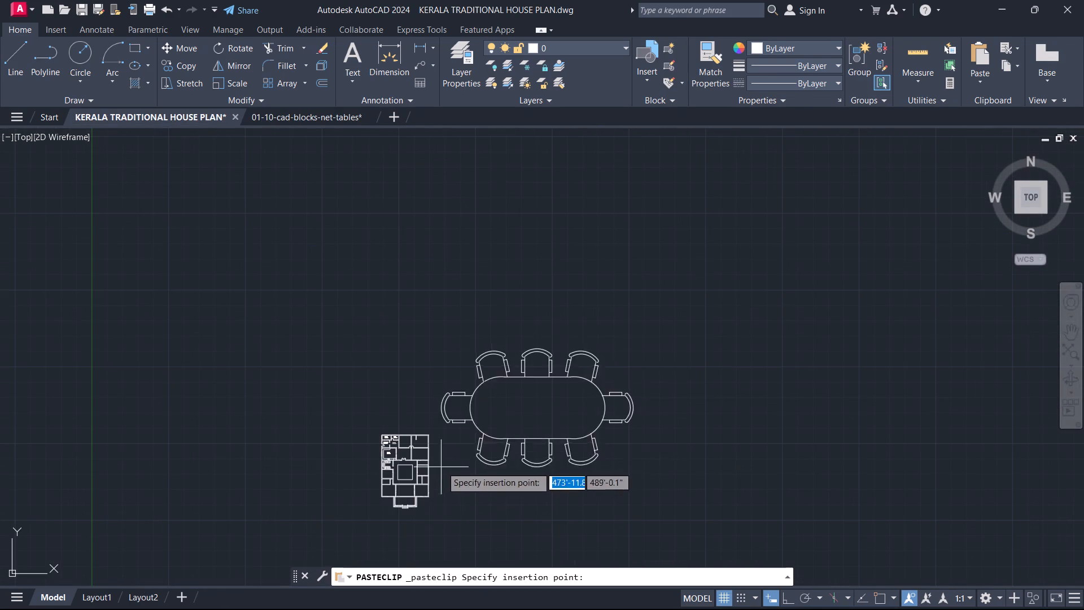
left_click(505, 451)
key("Escape")
Scale the pasted dining table down freehand to roughly room size, using a base point near its lower-left edge.
scroll(551, 411, "up", 3)
left_click(526, 412)
left_click(471, 422)
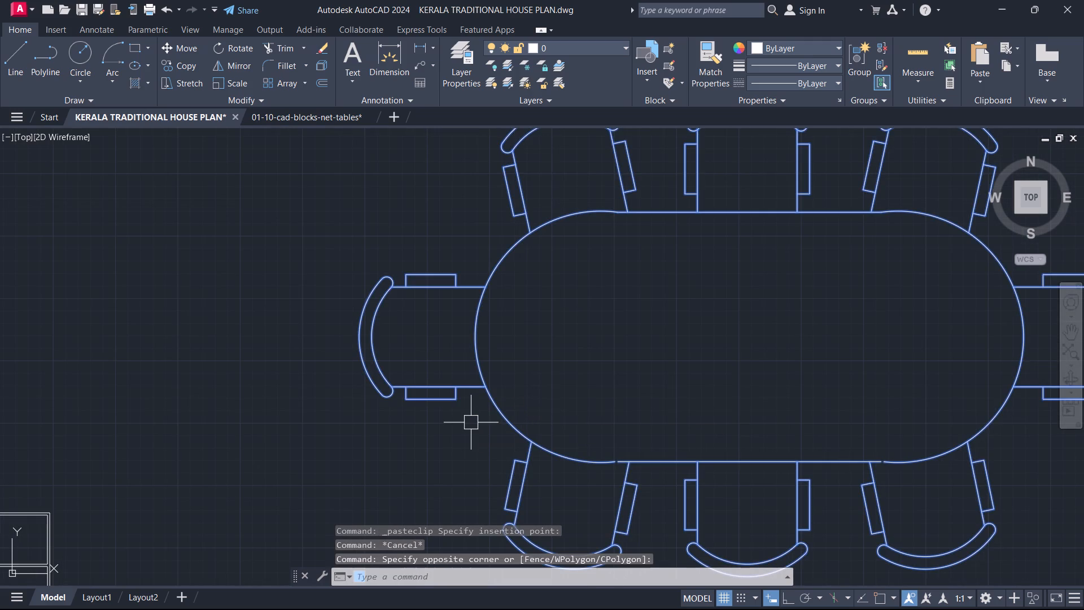
type("SC")
key("space")
left_click(513, 428)
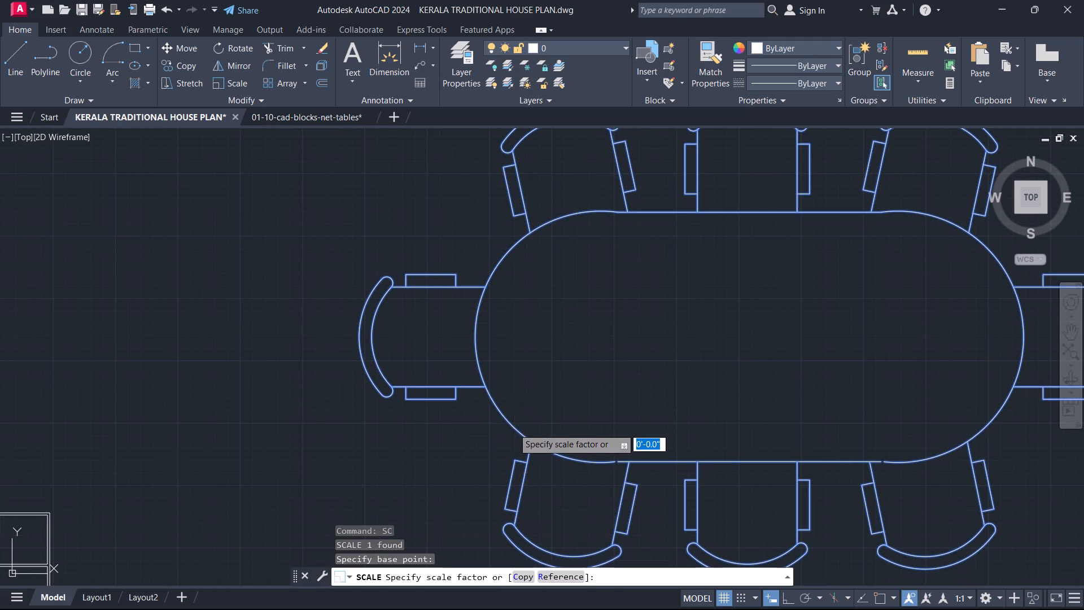
left_click(522, 421)
key("grave")
scroll(532, 436, "up", 4)
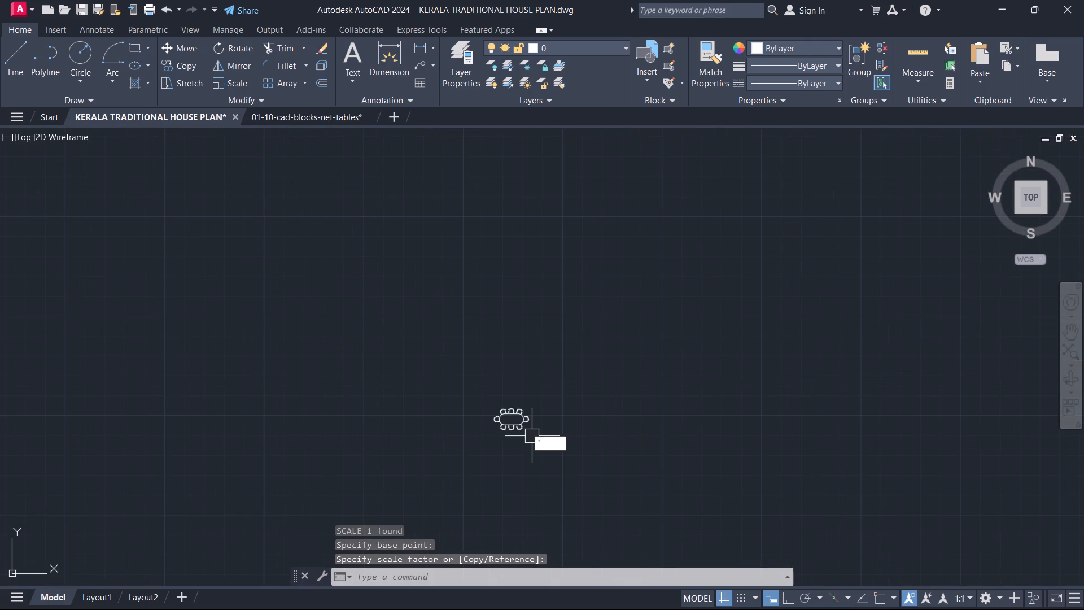
left_click(544, 444)
key("Escape")
key("Escape")
Copy the reduced dining table about 199' west-southwest into the middle of the room east of the kitchen.
left_click_drag(526, 448, 520, 426)
left_click(493, 397)
type("CO")
key("space")
scroll(492, 402, "up", 2)
left_click(531, 440)
scroll(483, 409, "down", 2)
scroll(470, 403, "up", 1)
middle_click_drag(444, 373, 653, 119)
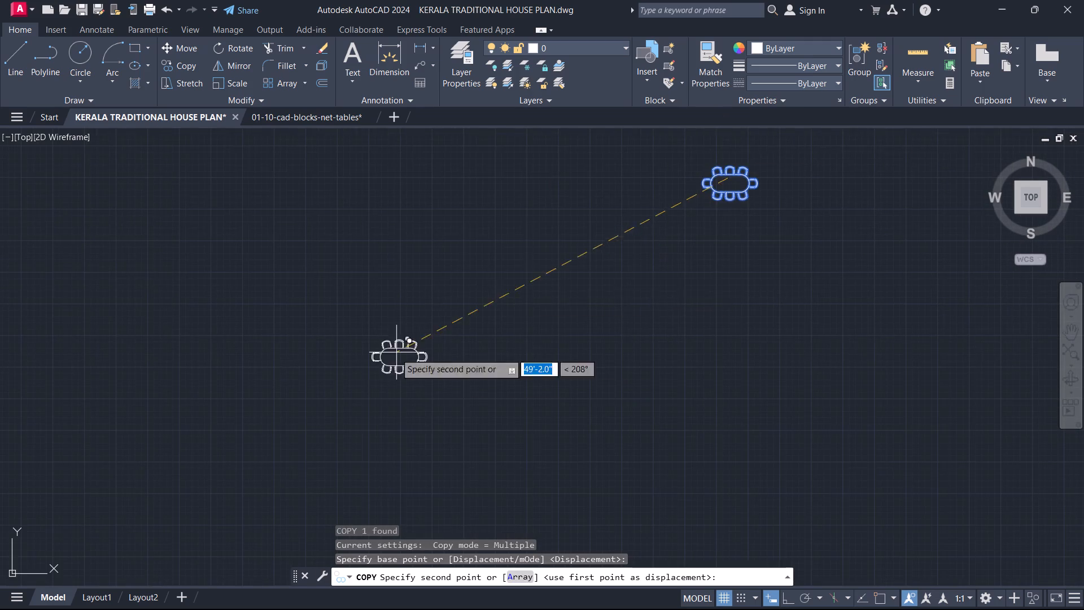
middle_click_drag(395, 353, 489, 358)
scroll(489, 358, "down", 1)
scroll(599, 421, "down", 3)
scroll(412, 465, "up", 5)
middle_click_drag(412, 465, 645, 351)
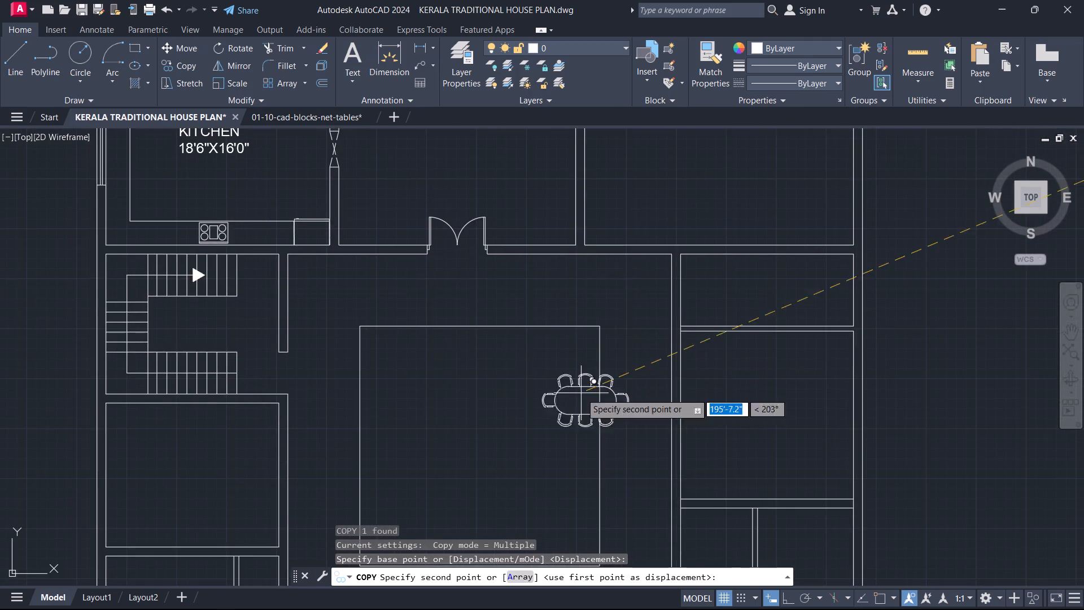
middle_click_drag(466, 272, 467, 544)
scroll(436, 438, "up", 2)
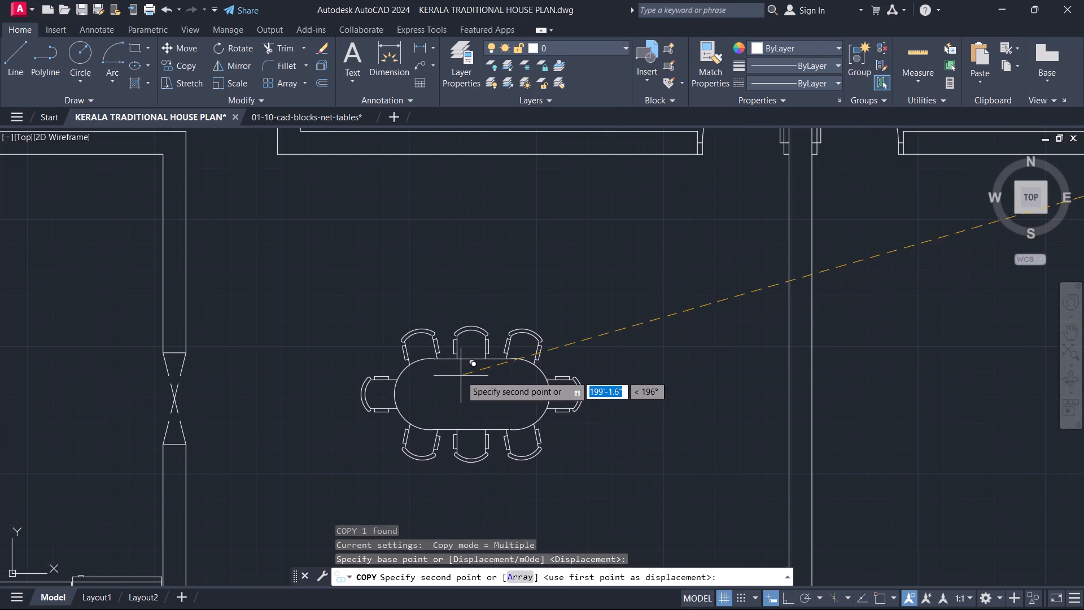
left_click(461, 376)
key("Escape")
Delete the leftover original dining table in the empty area outside the house.
scroll(554, 346, "down", 5)
middle_click_drag(725, 299, 318, 423)
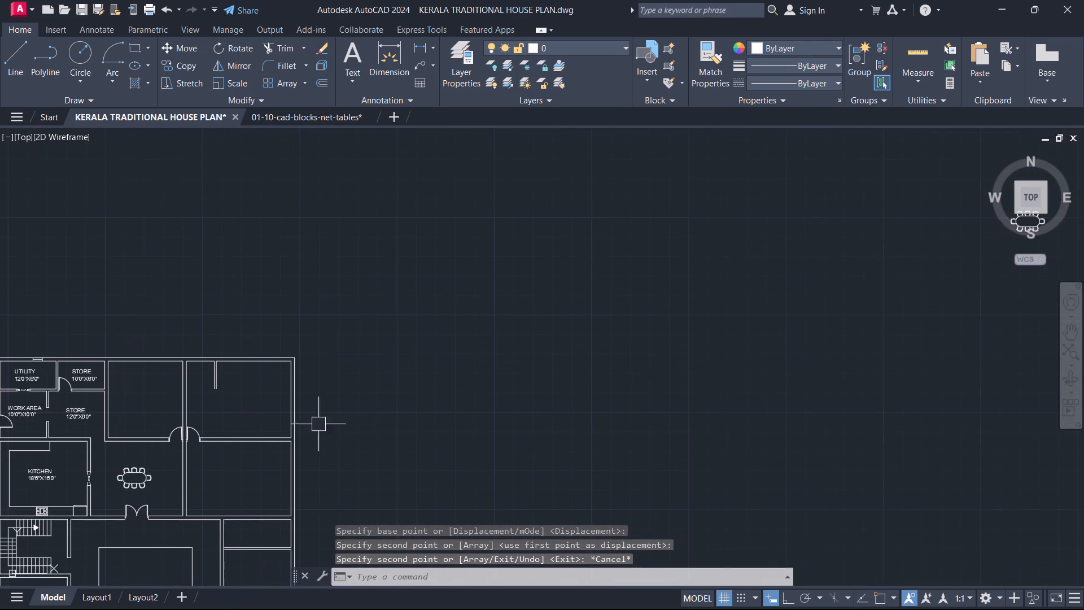
scroll(653, 368, "down", 2)
middle_click_drag(653, 368, 530, 486)
left_click(693, 458)
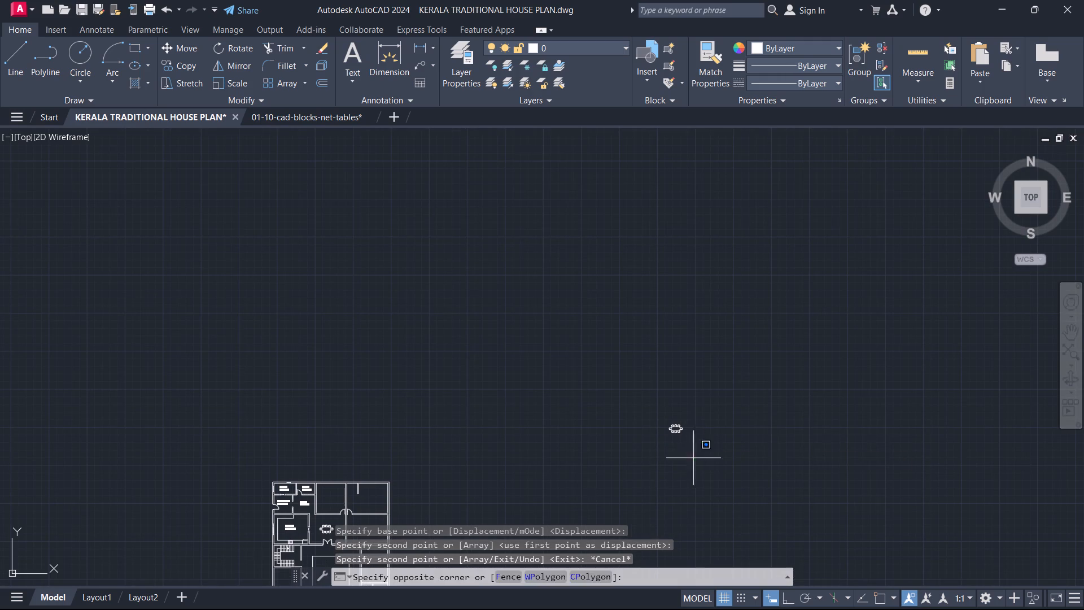
left_click(637, 411)
key("Delete")
Scale the dining table beside the kitchen up freehand by about 1.7, from a base point at its lower edge.
scroll(637, 411, "up", 1)
scroll(637, 411, "down", 1)
middle_click_drag(517, 505, 779, 236)
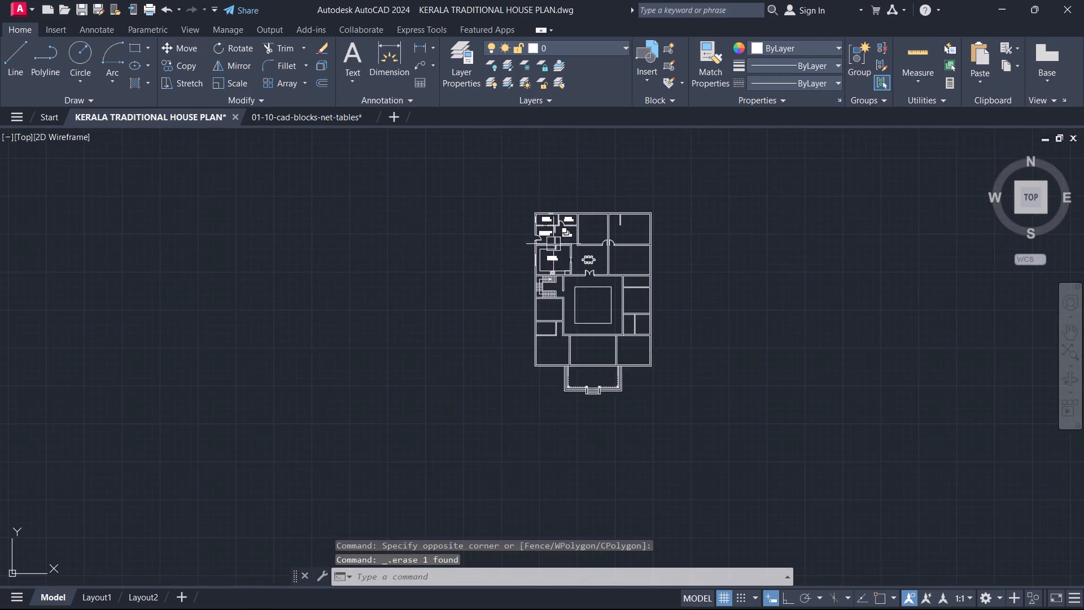
scroll(547, 247, "up", 7)
middle_click_drag(848, 291, 697, 330)
left_click(578, 382)
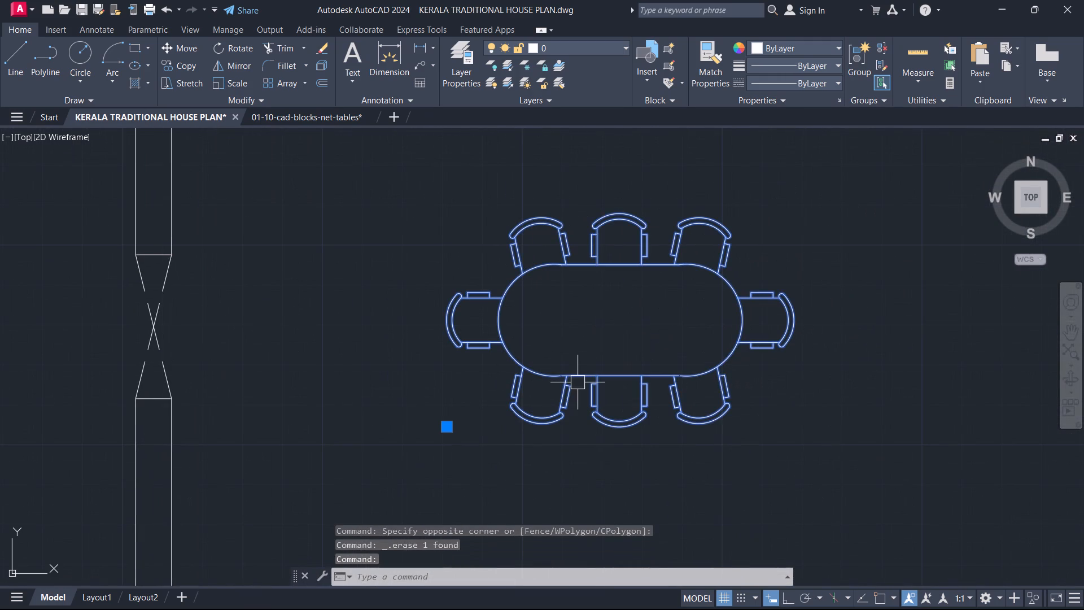
type("SC")
key("space")
scroll(576, 380, "up", 2)
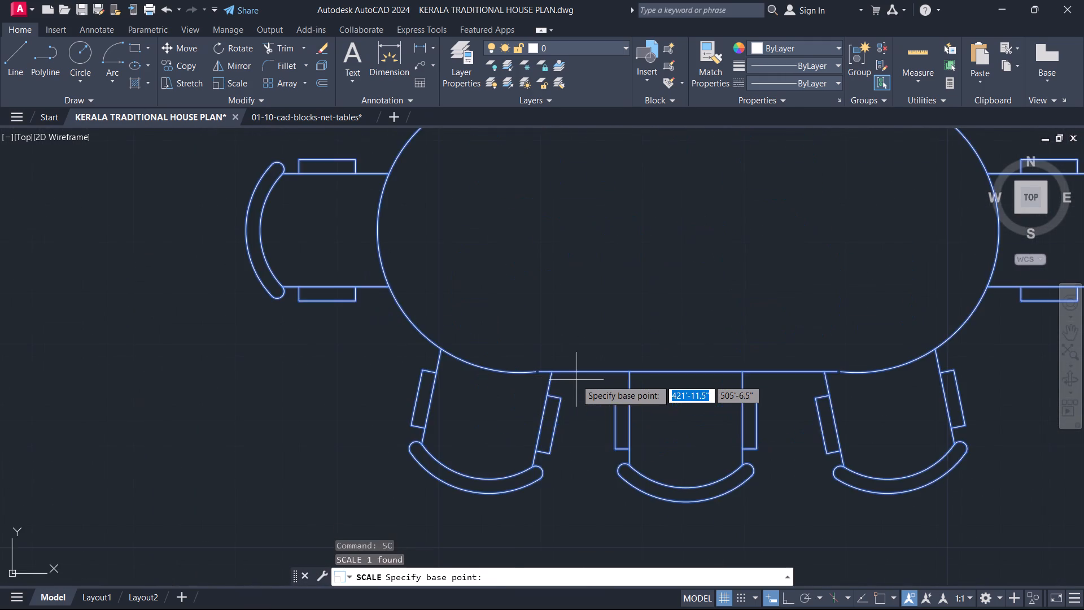
left_click(576, 380)
scroll(637, 323, "down", 4)
scroll(666, 282, "down", 5)
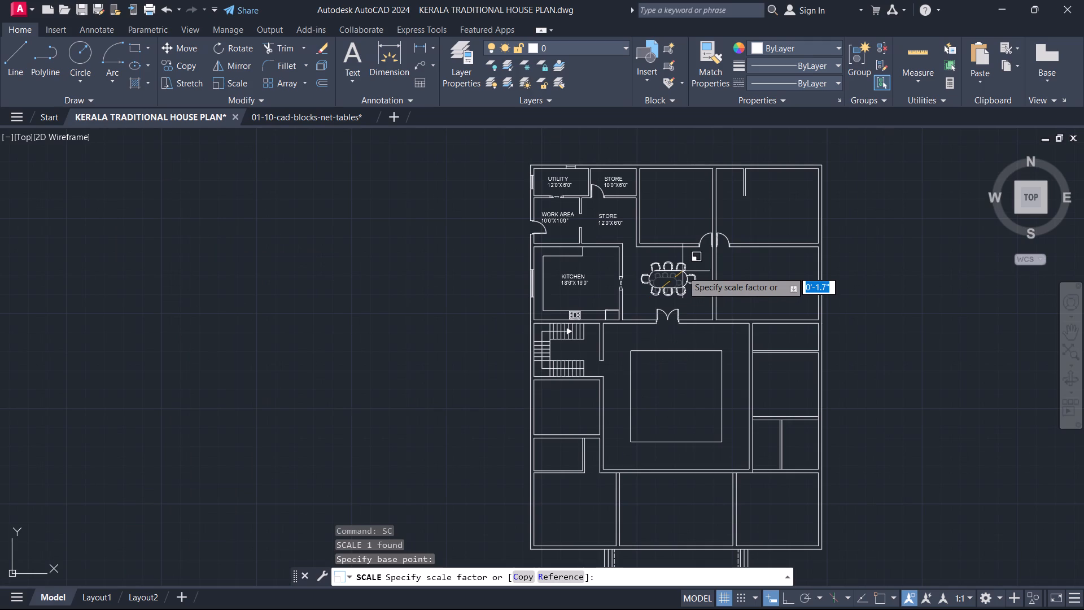
left_click(683, 271)
key("Escape")
scroll(673, 293, "up", 4)
middle_click_drag(662, 279, 658, 373)
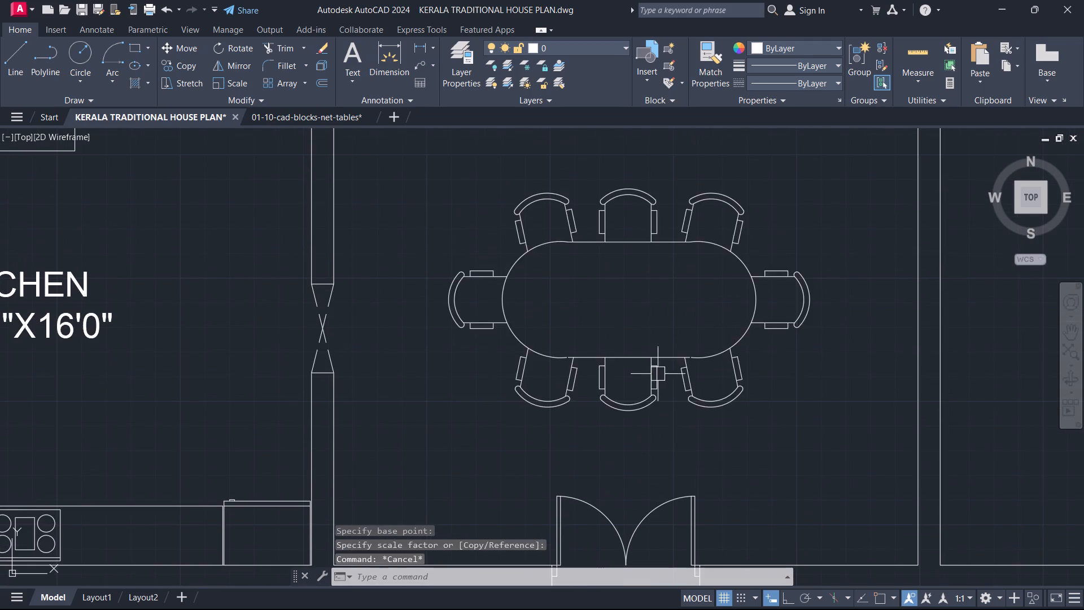
Copy the KITCHEN label about 20'7" east onto the dining table in the neighbouring room.
left_click(67, 312)
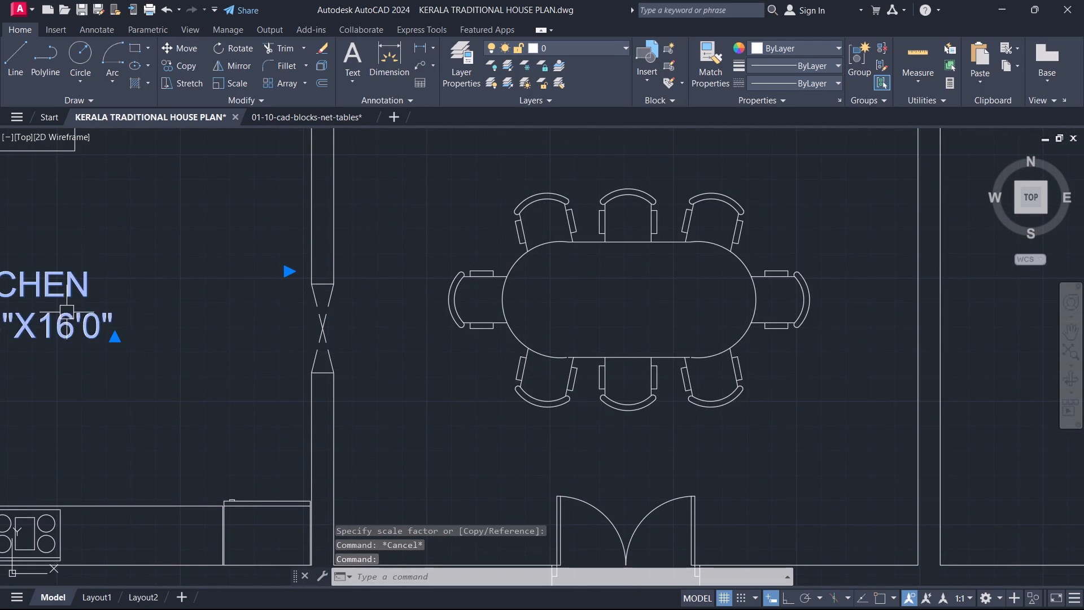
type("CO")
key("space")
left_click(64, 312)
scroll(674, 306, "up", 1)
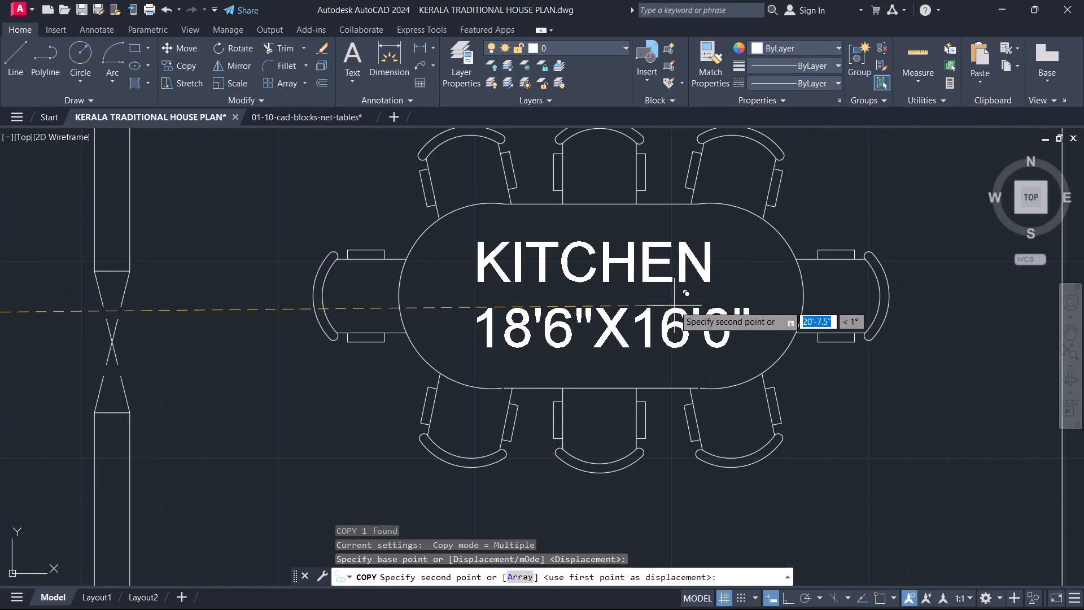
left_click(674, 306)
key("Escape")
Rename the copied label DINING HALL, widening its text frame and keeping the 18'6"X16'0" size on a second line.
double_click(652, 287)
double_click(644, 270)
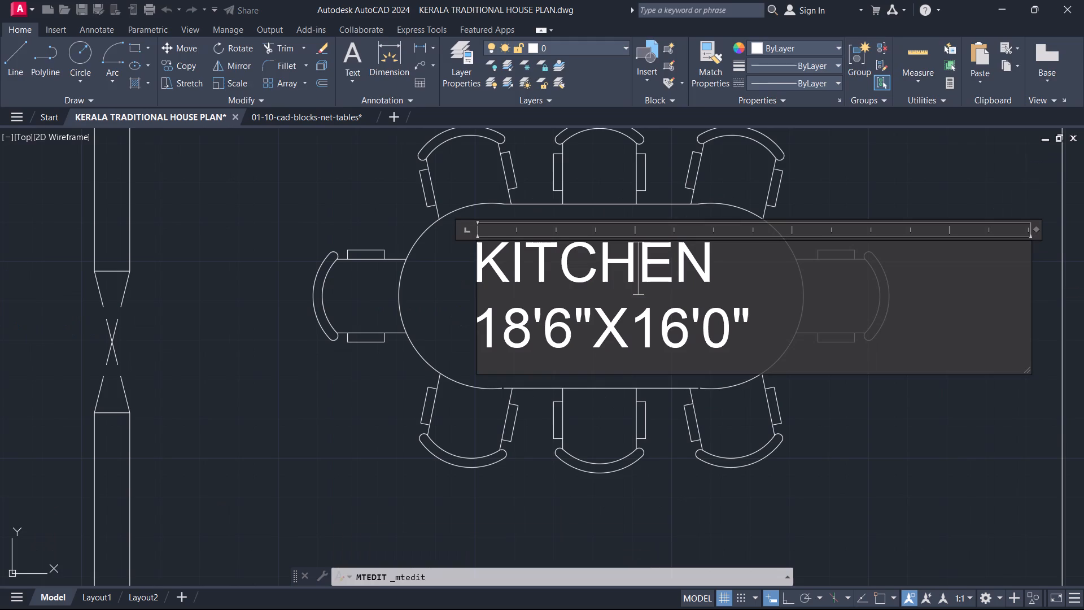
left_click_drag(728, 269, 316, 252)
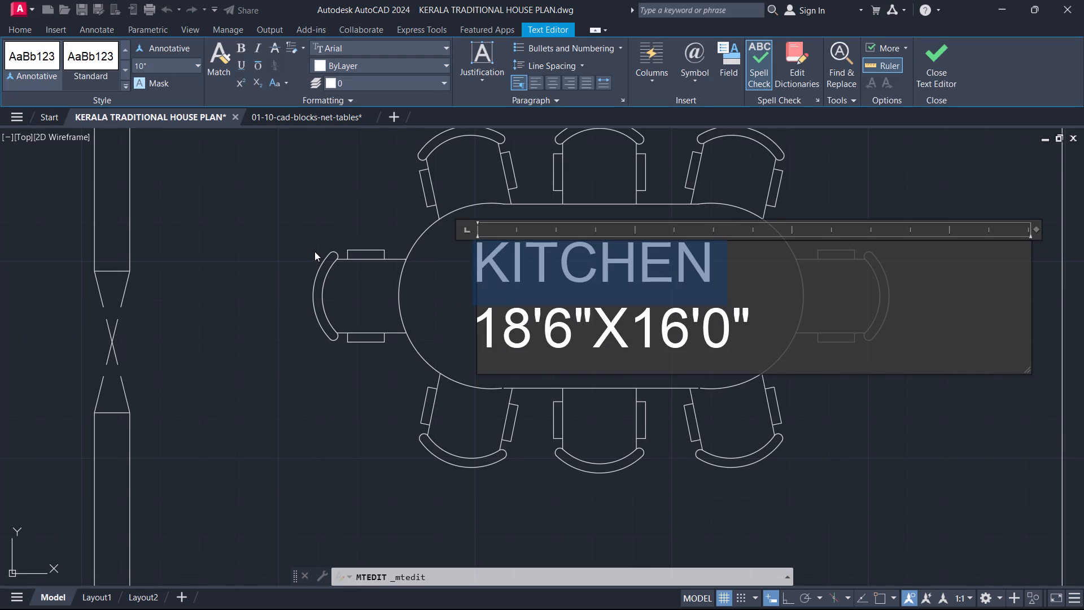
type("DINING HALL")
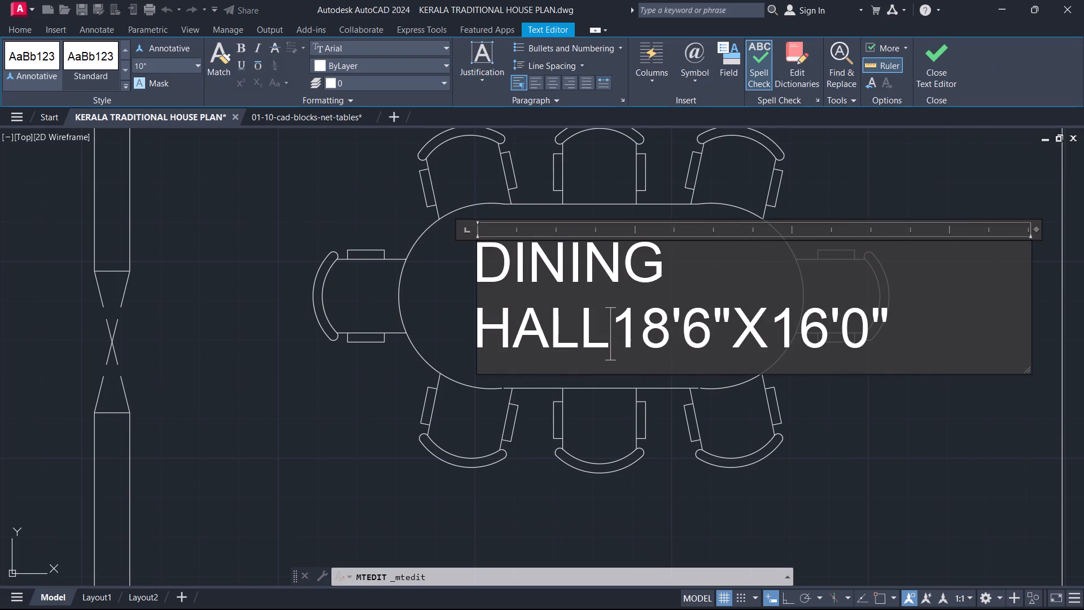
left_click_drag(1034, 230, 1083, 234)
scroll(858, 290, "down", 3)
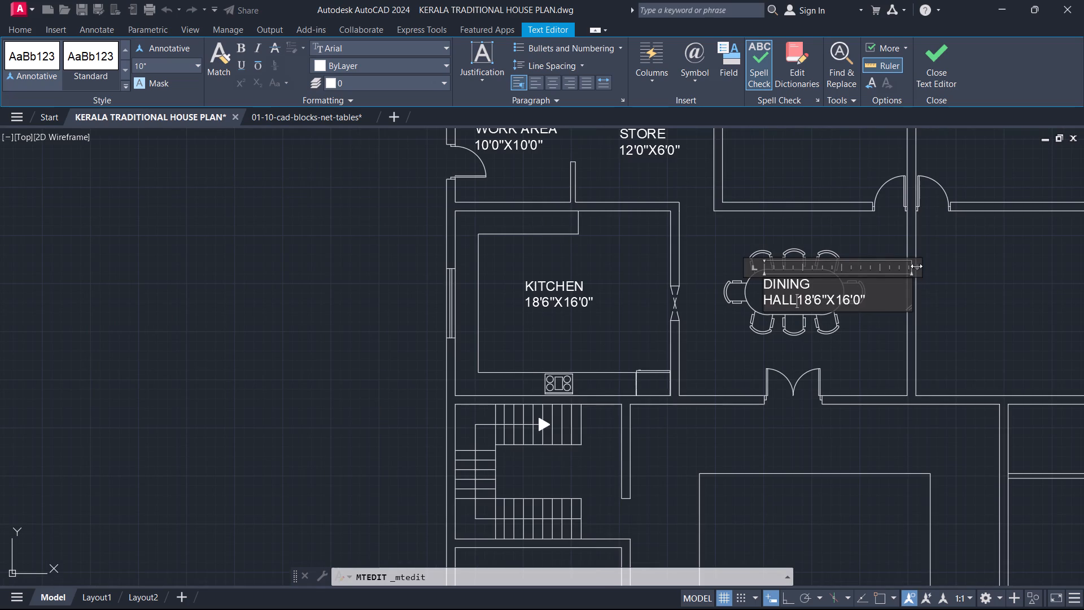
left_click_drag(916, 266, 1083, 278)
scroll(982, 278, "up", 3)
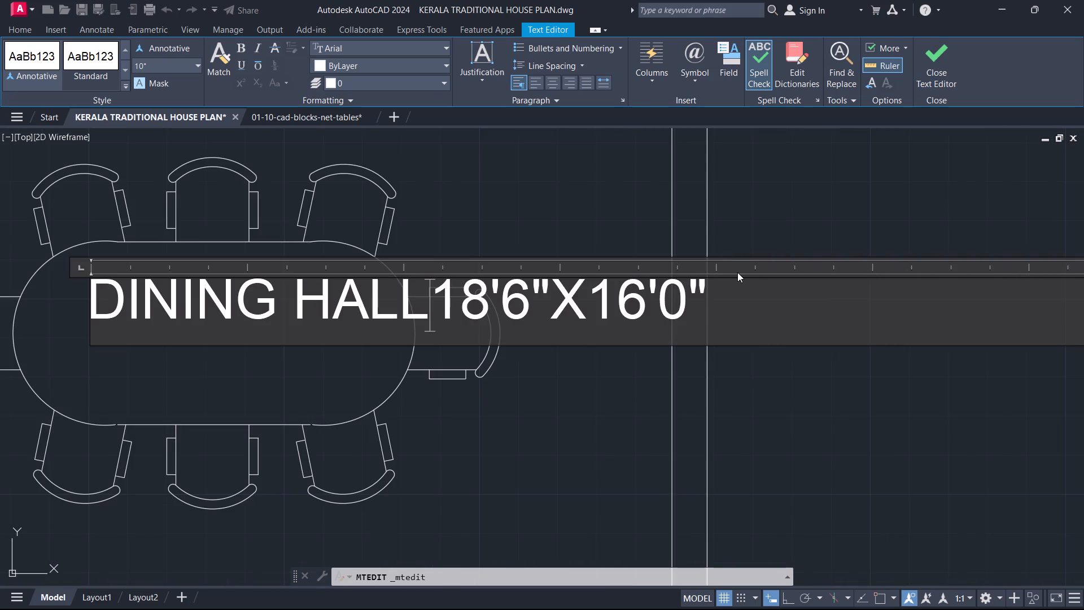
key("Return")
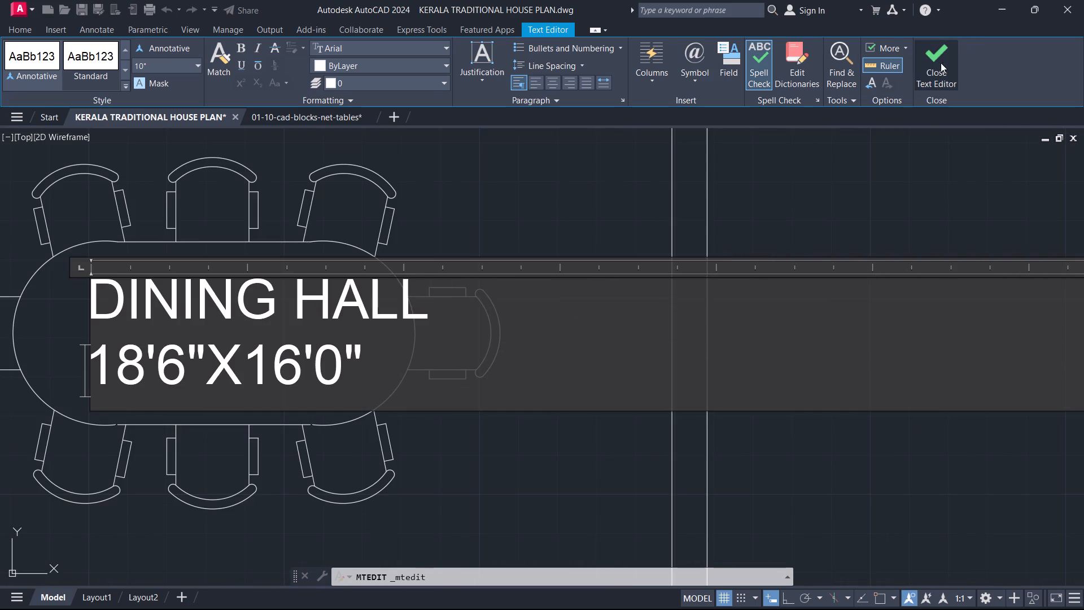
left_click(939, 63)
Move the DINING HALL label about 10" west to centre it on the dining table.
middle_click_drag(299, 351, 574, 333)
left_click(526, 300)
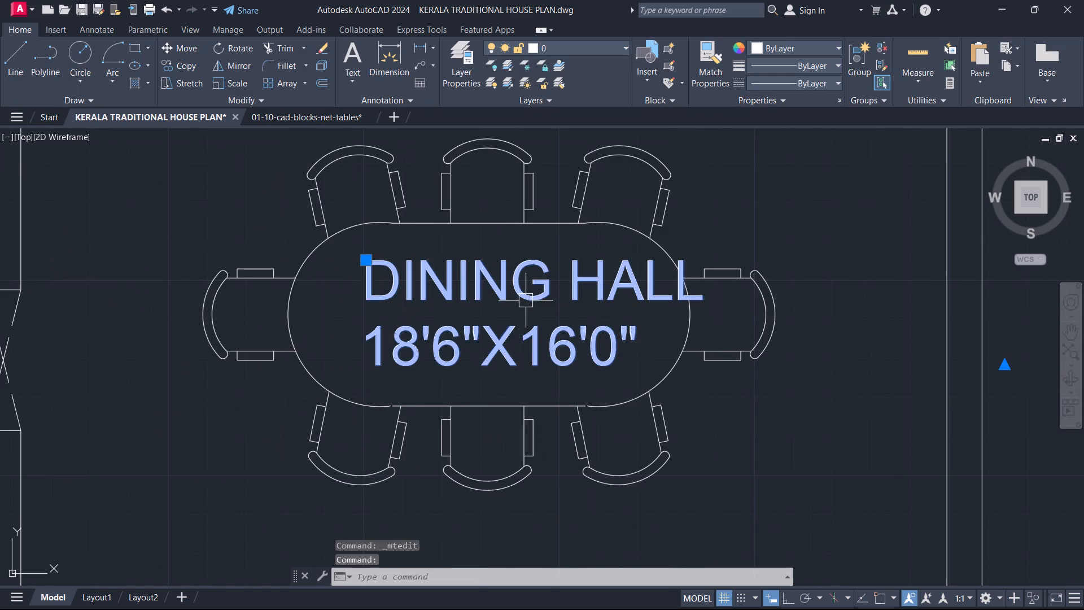
type("M")
key("space")
scroll(526, 300, "up", 2)
left_click(526, 300)
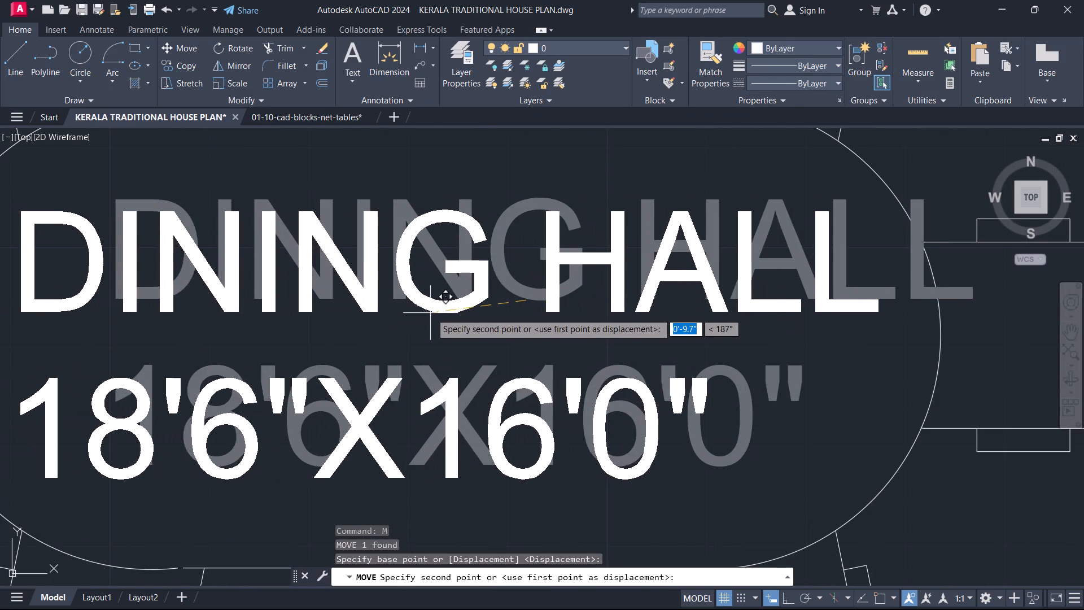
left_click(432, 313)
key("Escape")
scroll(432, 312, "down", 5)
middle_click_drag(429, 311, 494, 267)
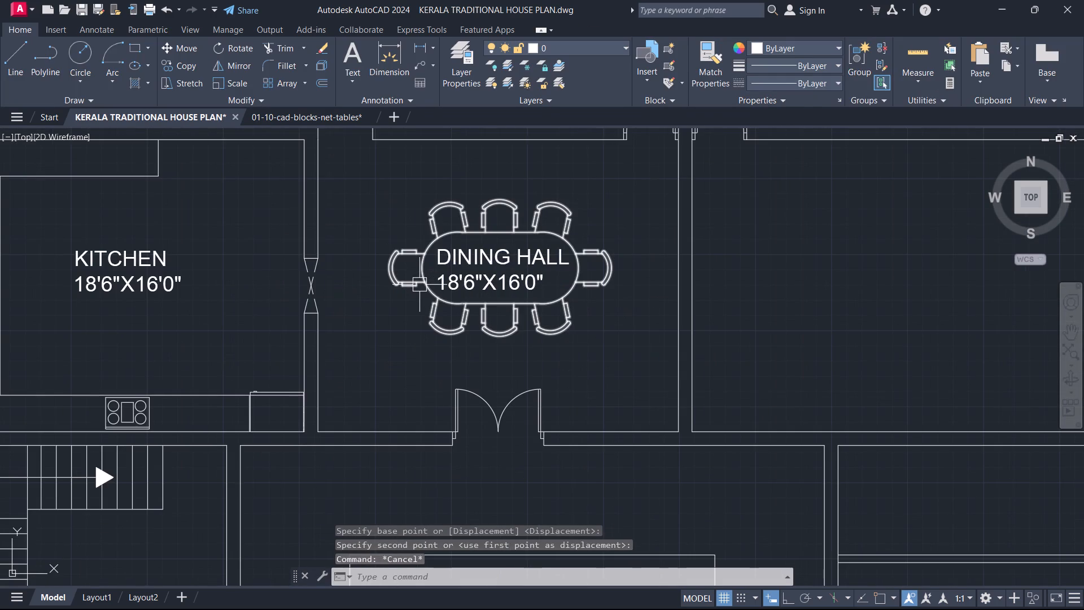
With object snap and ortho turned on, try to measure the dining hall's width from its west wall.
key("d")
key("i")
key("space")
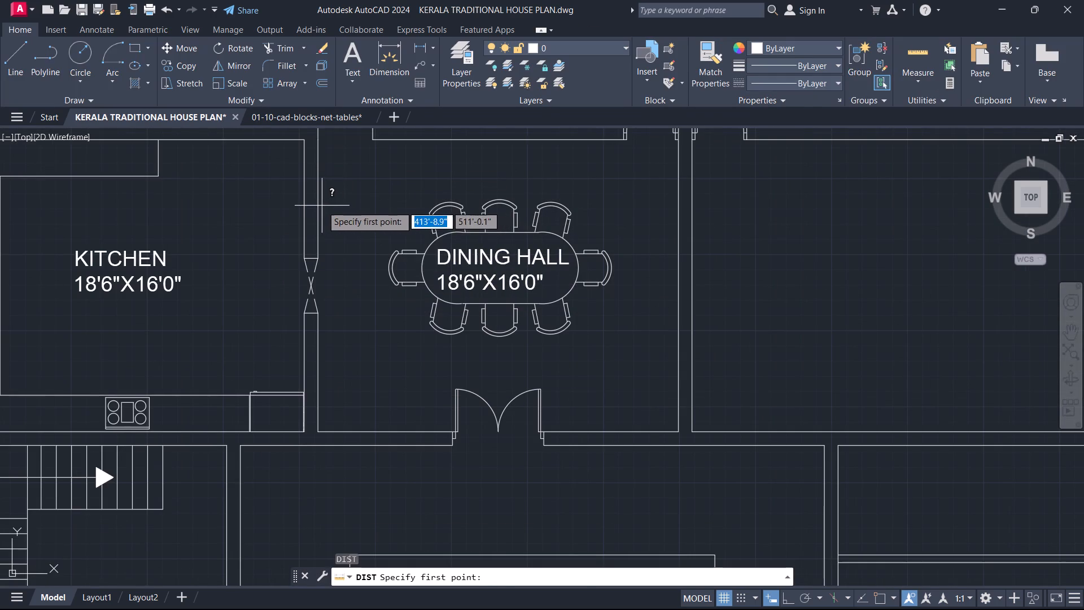
left_click(321, 206)
key("Escape")
key("space")
key("Escape")
key("F3")
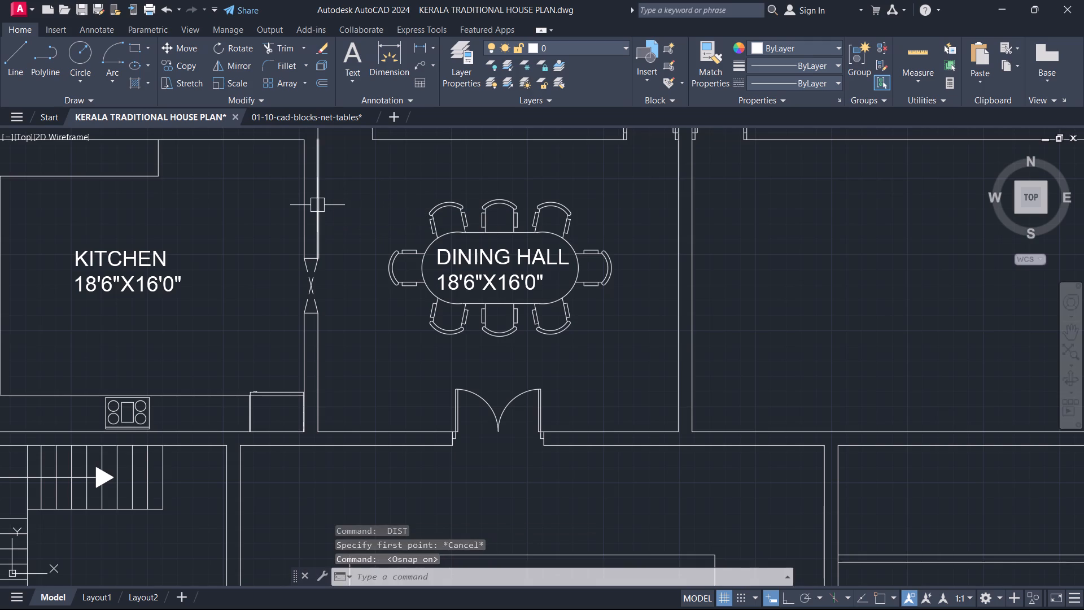
type("D")
key("space")
key("Escape")
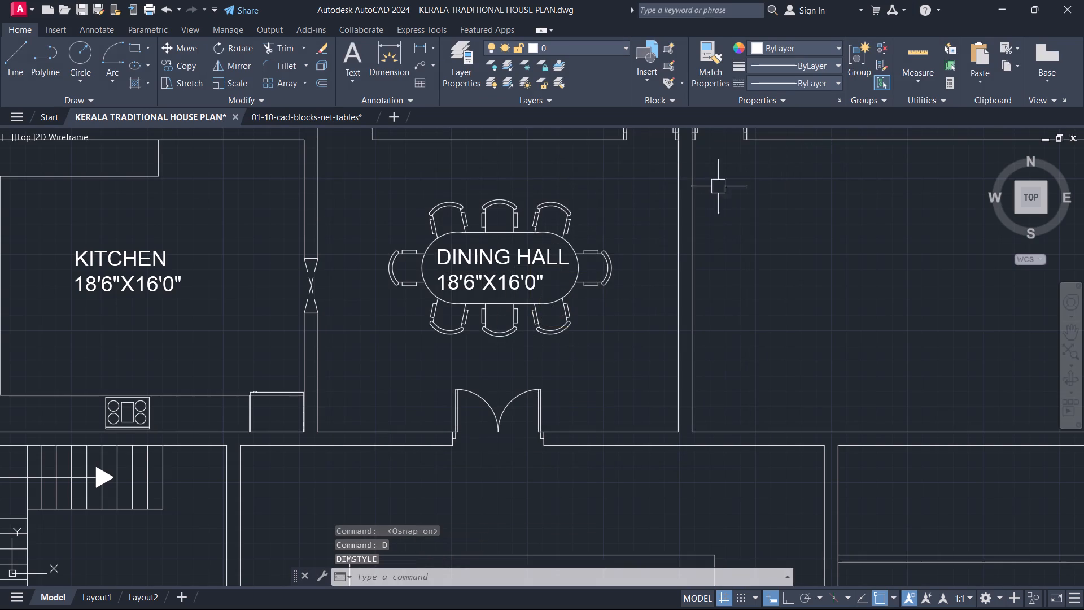
key("d")
type("I")
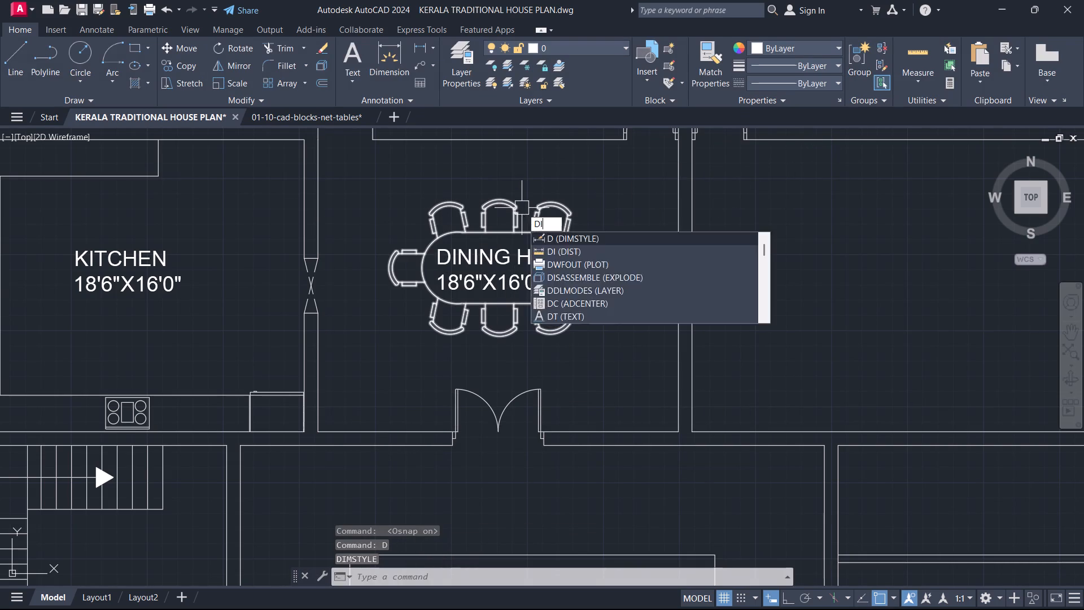
key("space")
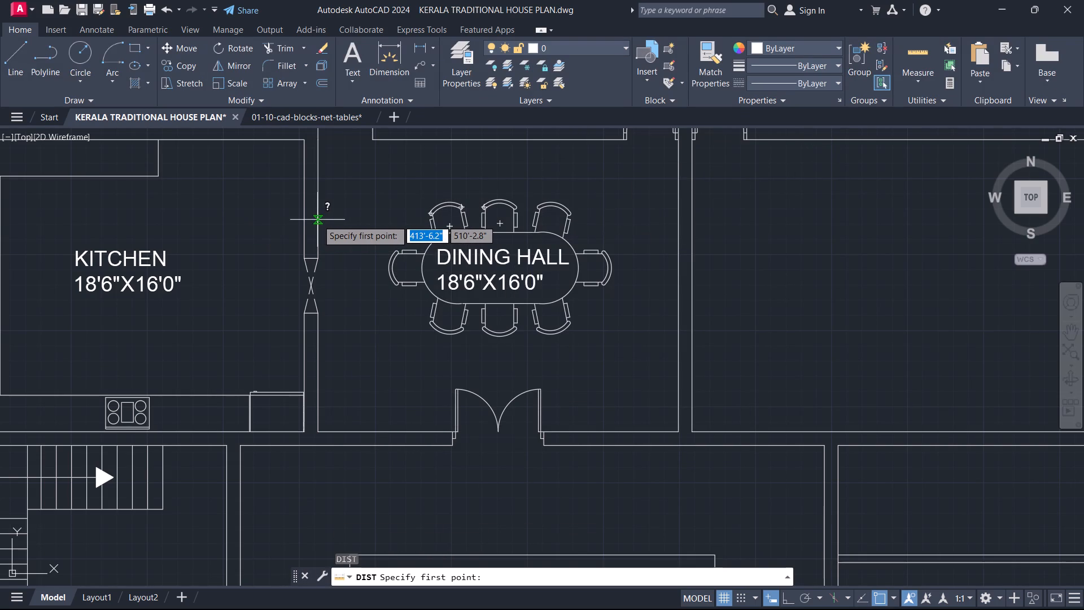
key("F8")
left_click(321, 220)
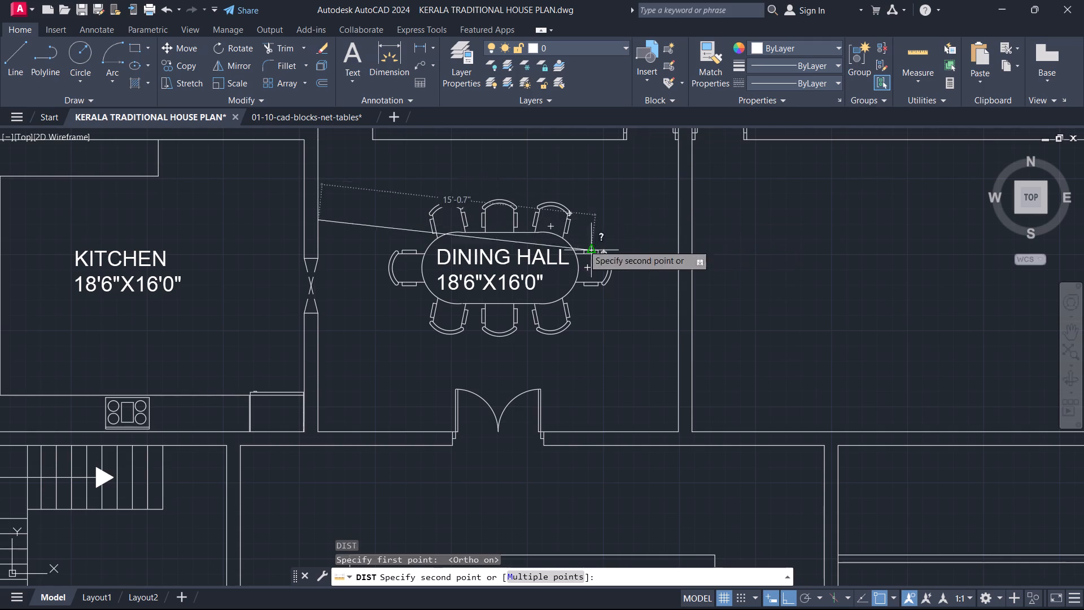
key("Escape")
Check the dining hall's depth with a distance measurement from its north wall towards the south wall.
scroll(391, 179, "down", 2)
middle_click_drag(392, 201, 388, 269)
key("space")
scroll(388, 269, "up", 2)
left_click(392, 175)
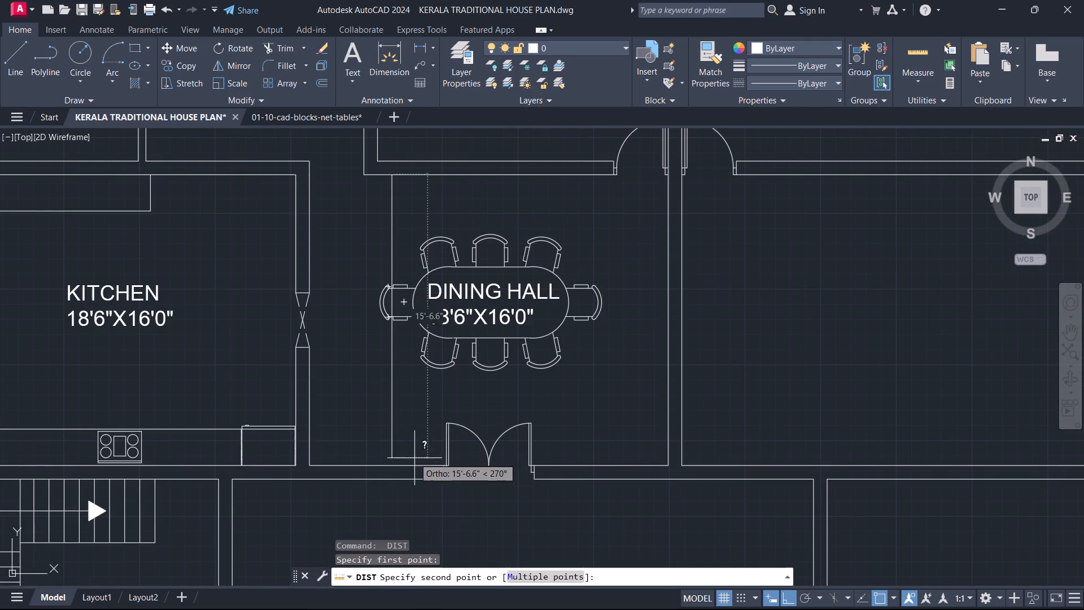
key("Escape")
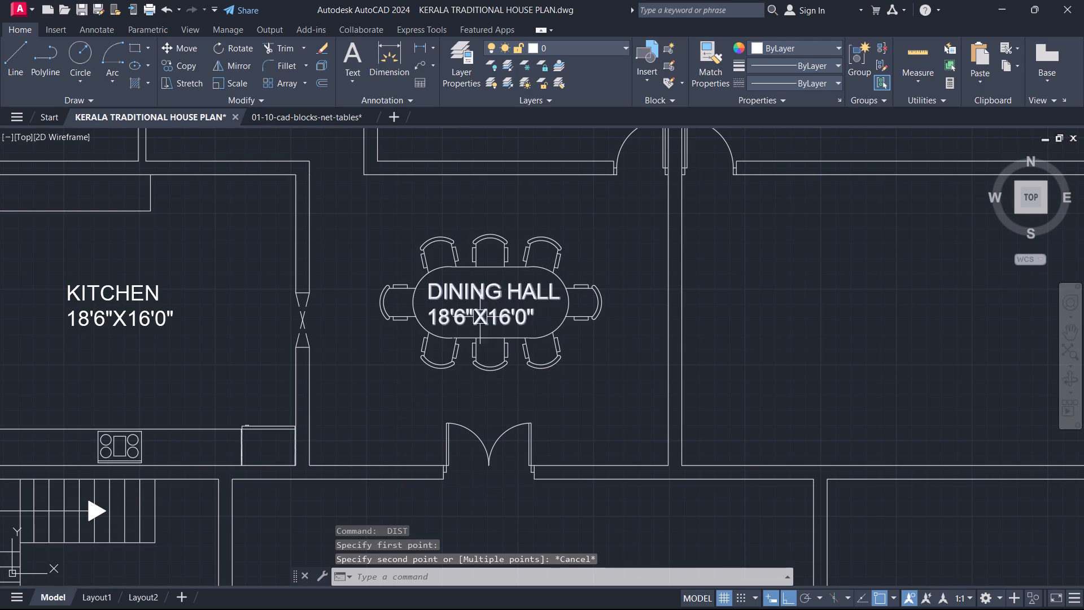
Edit the DINING HALL label so its size reads 19'6"X16'0".
double_click(471, 321)
left_click(447, 320)
key("BackSpace")
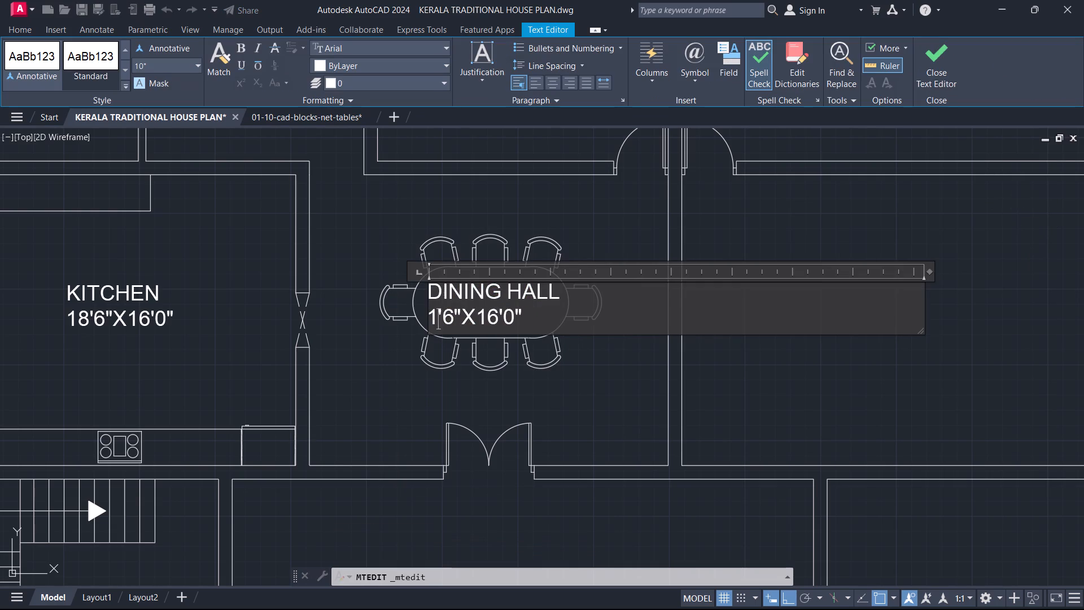
key("9")
left_click(936, 75)
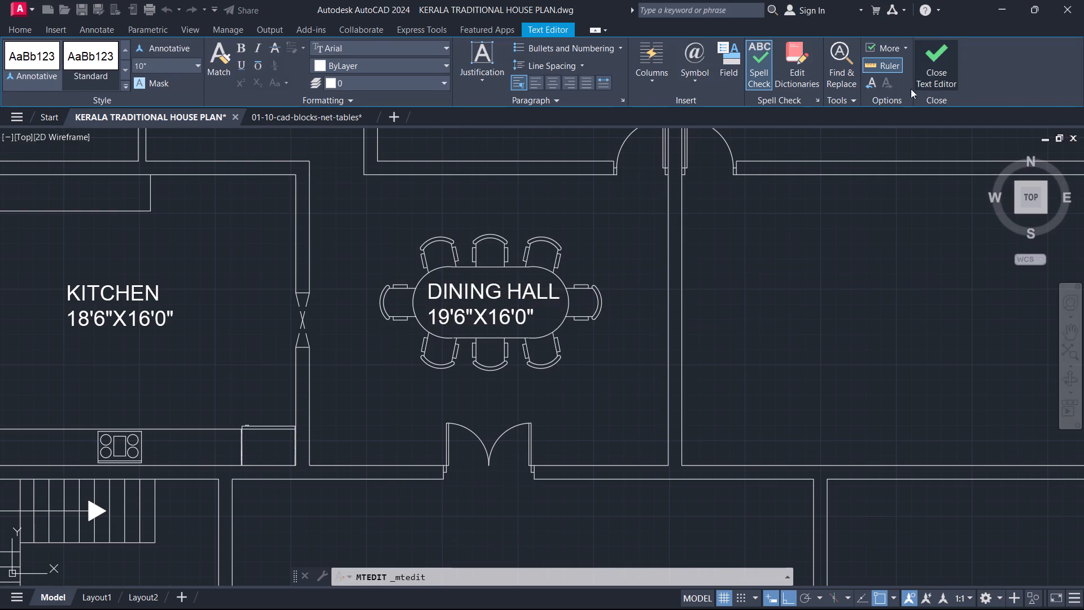
Copy the DINING HALL label about 22' due east into the adjoining empty room.
scroll(536, 345, "down", 1)
middle_click_drag(528, 342, 374, 325)
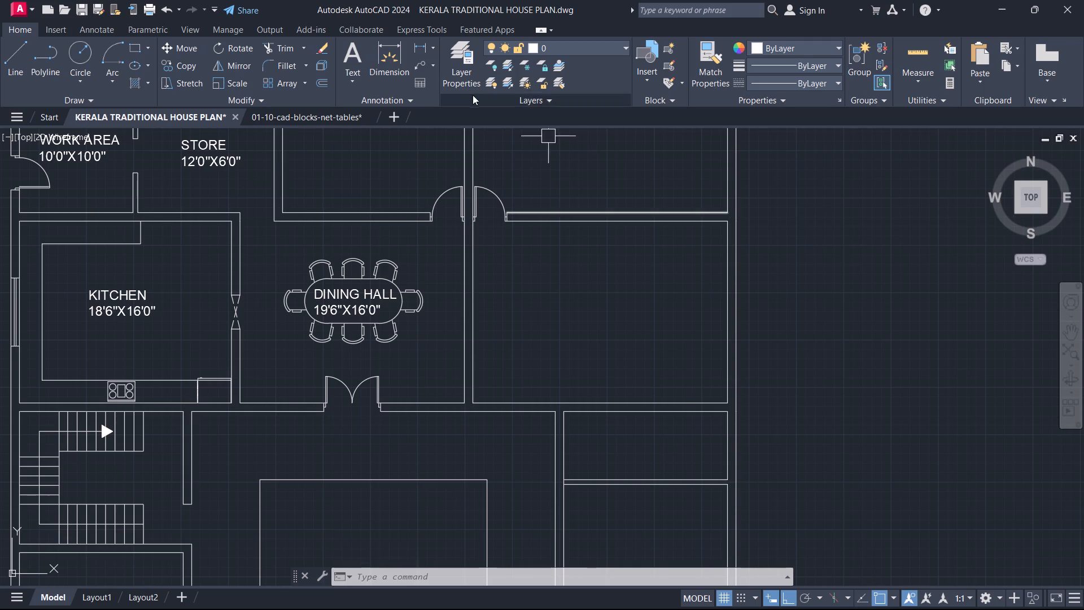
scroll(382, 303, "up", 1)
left_click(381, 303)
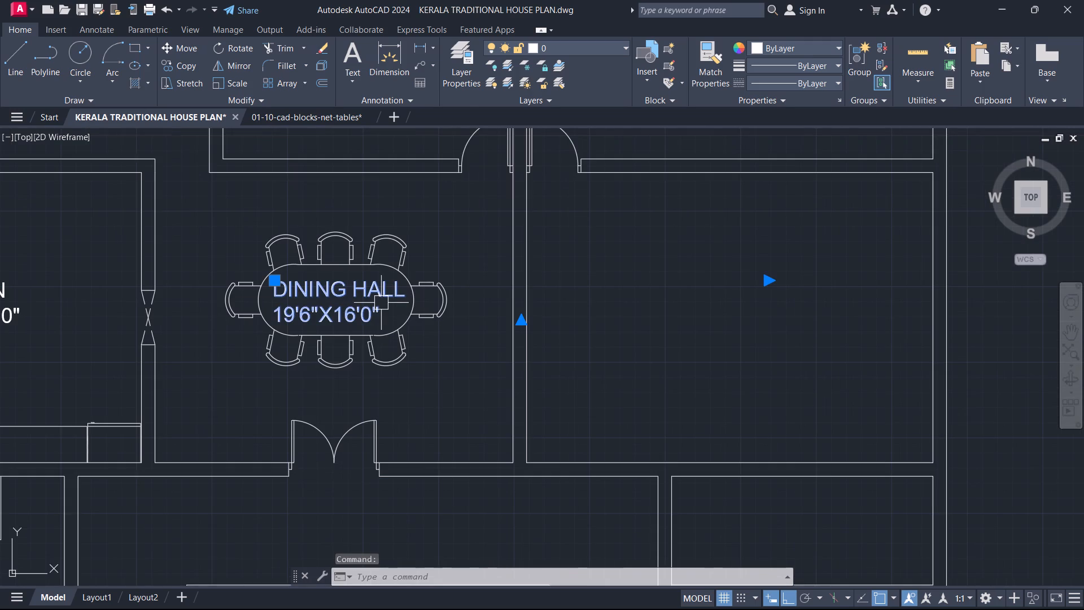
key("c")
type("O")
key("space")
left_click(386, 297)
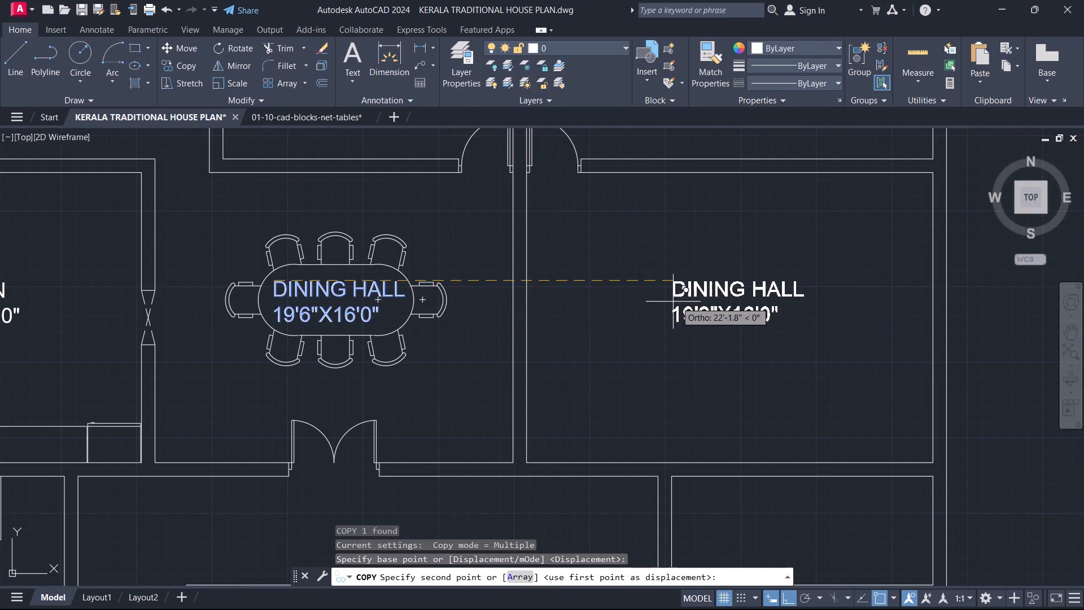
left_click(664, 302)
key("Escape")
Rename the copied label FAMILY ROOM, keeping the 19'6"X16'0" size on its own line below.
double_click(684, 290)
left_click(766, 277)
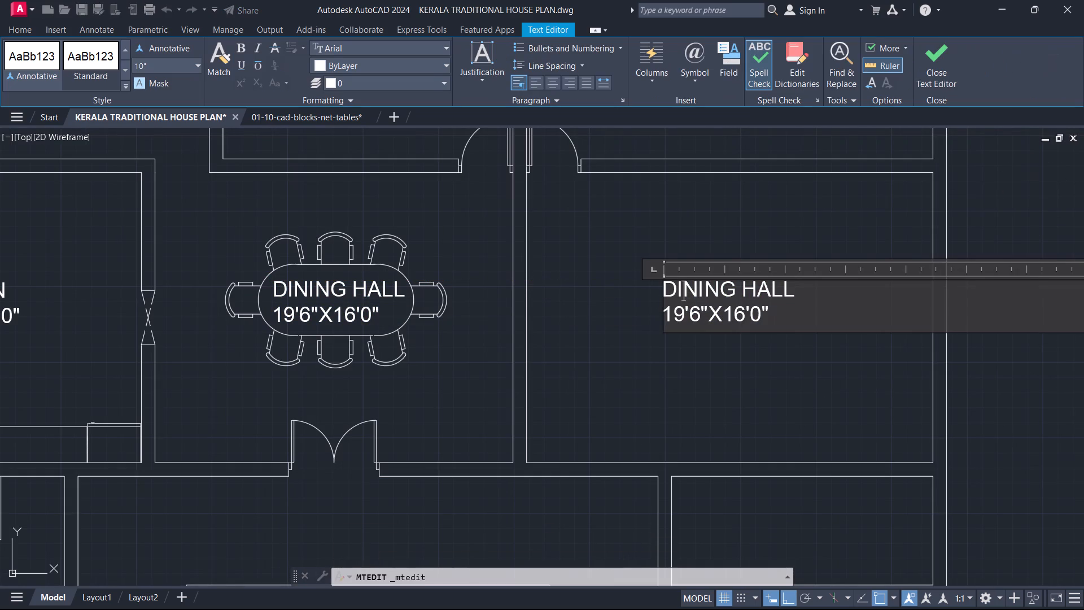
left_click_drag(815, 296, 629, 263)
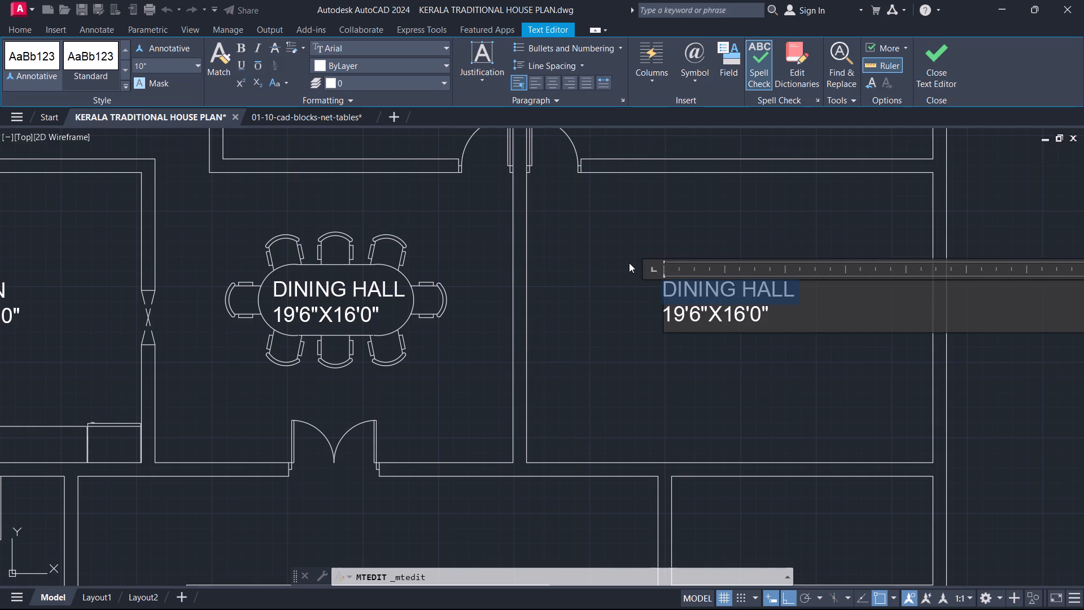
type("FAMILY ROOM")
key("Return")
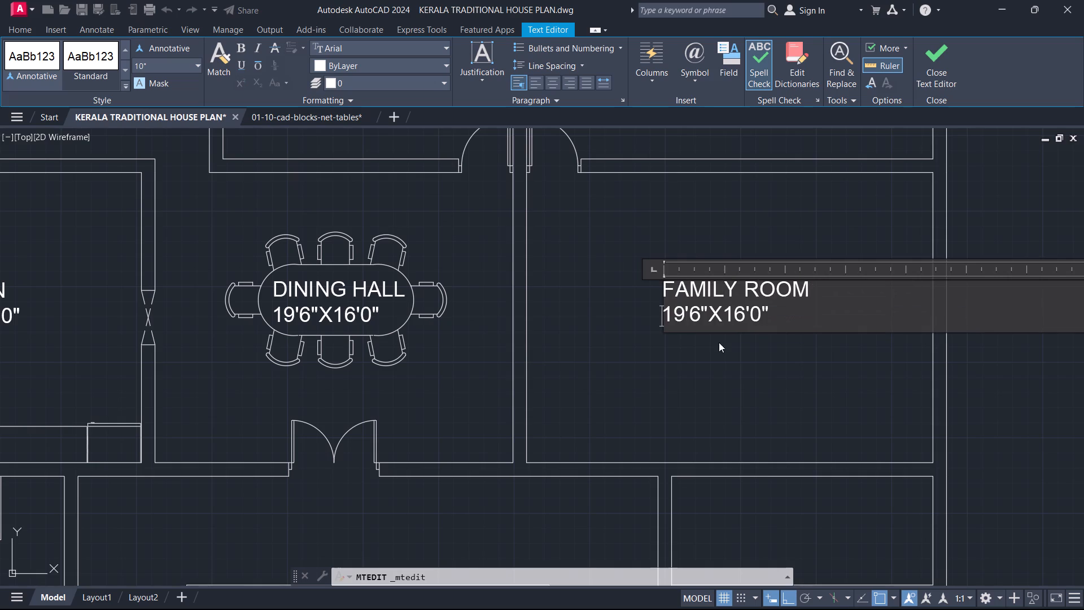
left_click(947, 43)
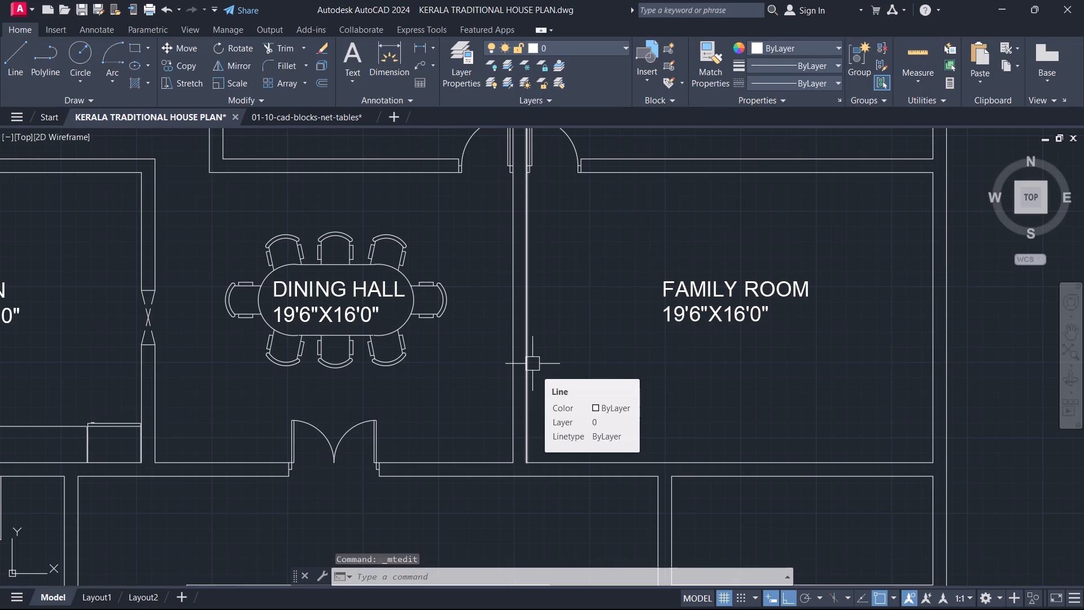
Draw a horizontal line about 24'6" long from the family room's east wall through the wall shared with the dining hall.
type("L")
key("space")
middle_click_drag(546, 322, 552, 485)
scroll(546, 322, "down", 1)
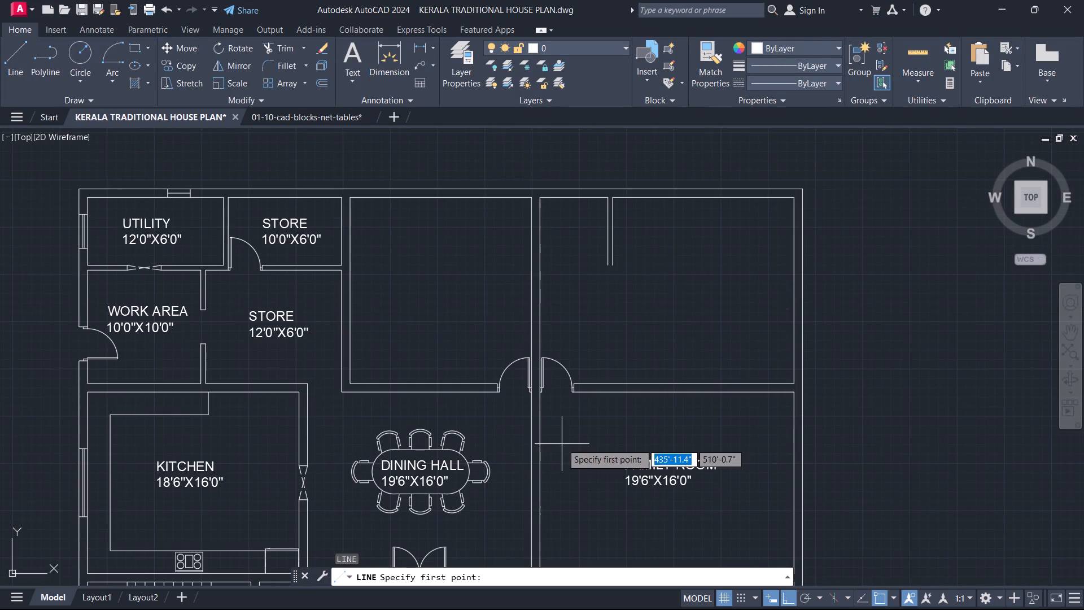
scroll(552, 432, "up", 2)
middle_click_drag(542, 407, 640, 213)
scroll(635, 281, "down", 2)
scroll(645, 363, "up", 1)
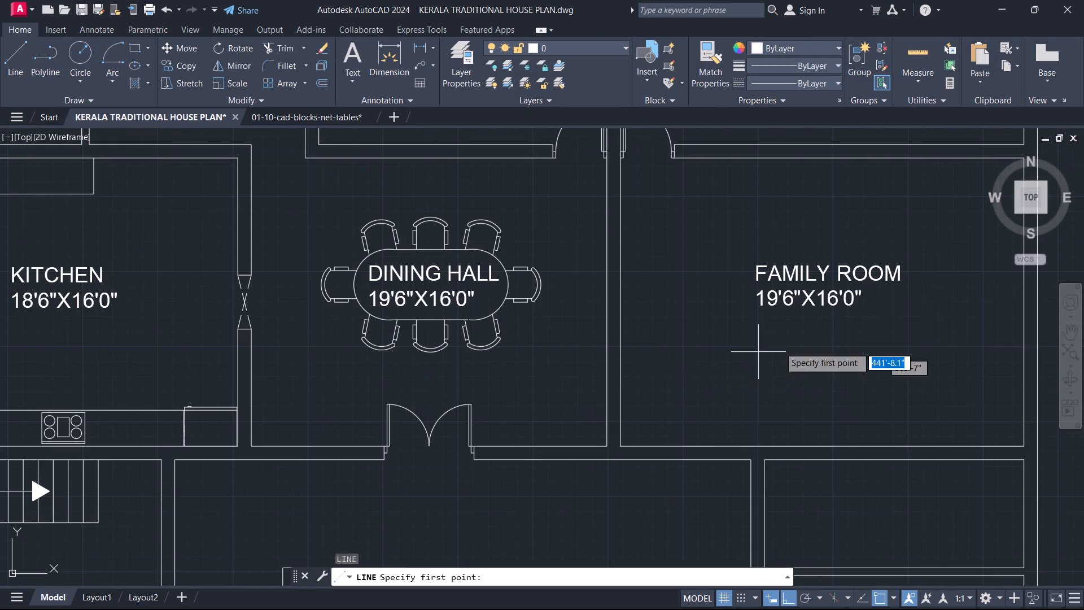
middle_click_drag(1044, 304, 893, 306)
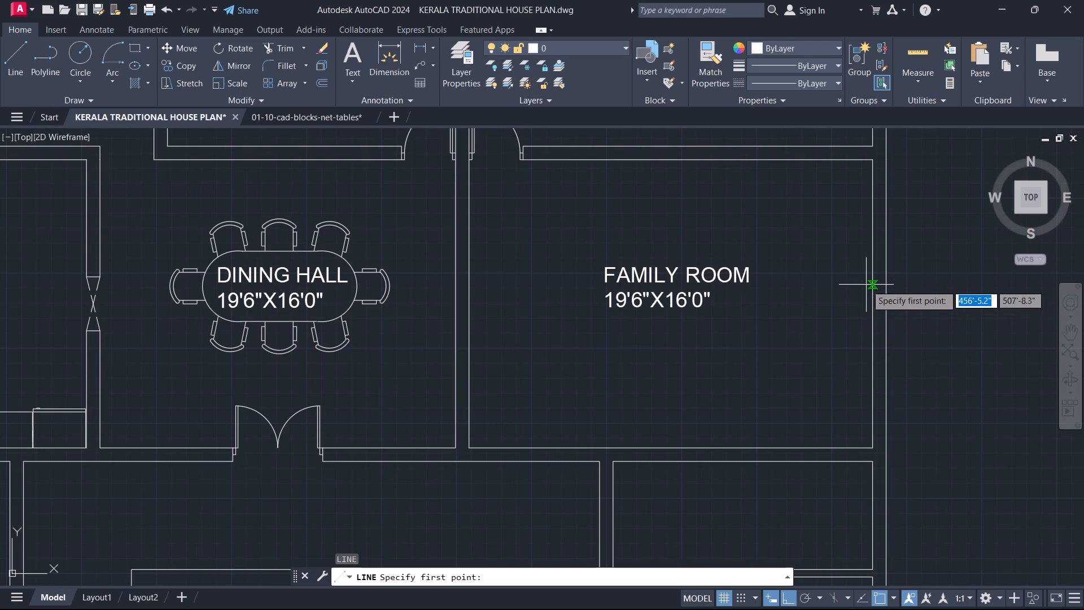
left_click(869, 307)
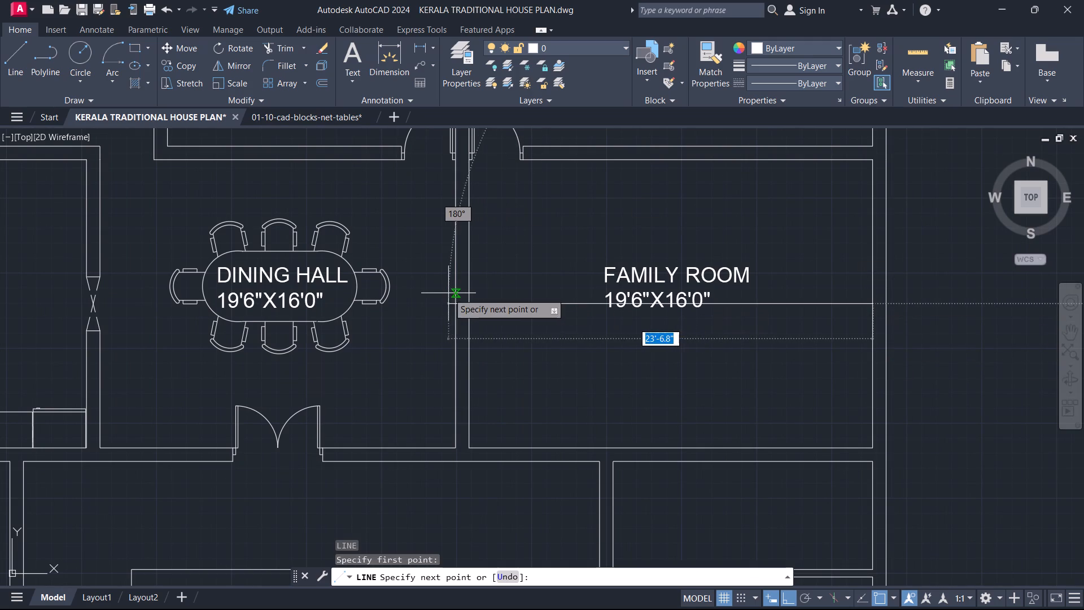
left_click(431, 306)
key("Escape")
Trim the line on both sides of the dining hall–family room wall, leaving only the short segment across the wall thickness.
scroll(473, 308, "up", 2)
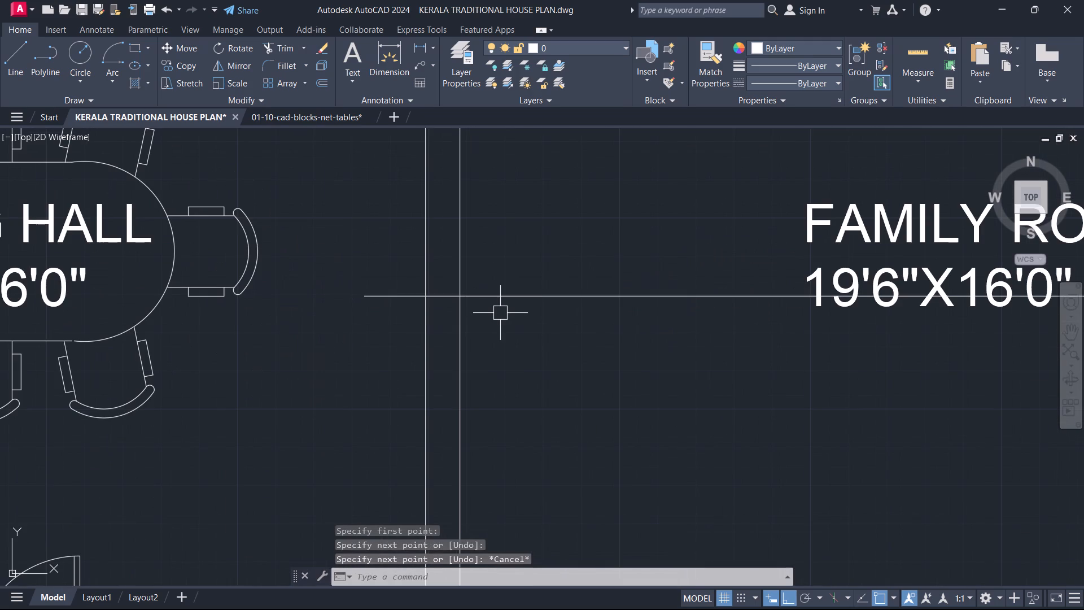
type("TR")
key("space")
middle_click_drag(530, 311, 897, 373)
left_click_drag(897, 386, 891, 379)
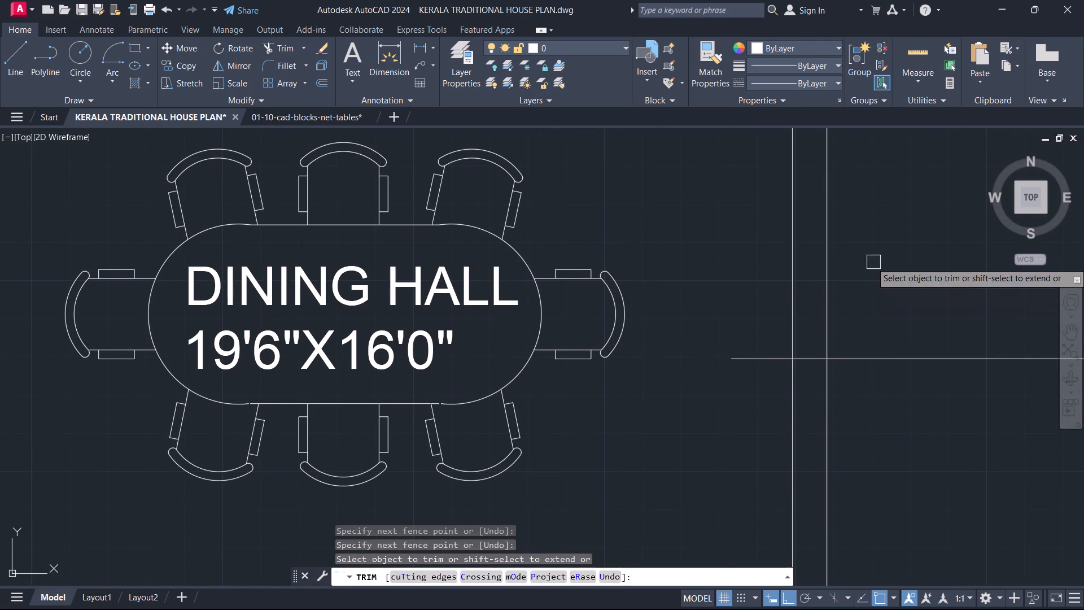
left_click(873, 261)
left_click_drag(871, 419, 864, 417)
left_click(724, 394)
left_click(747, 312)
key("Escape")
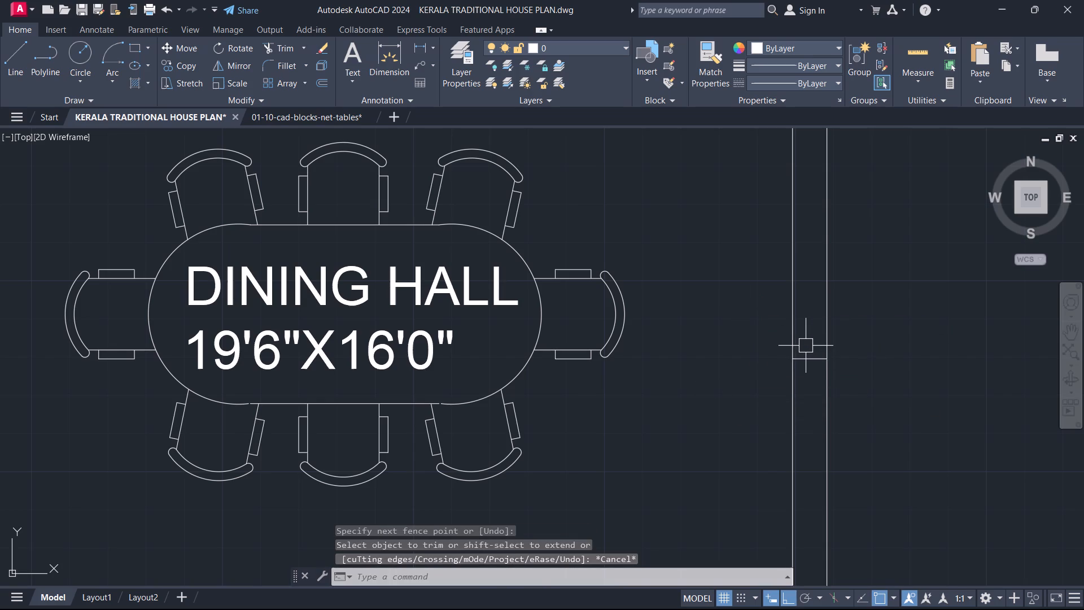
Offset the short segment across the dining hall–family room wall 4' to the north and 4' to the south.
type("O 4")
key("apostrophe")
key("Return")
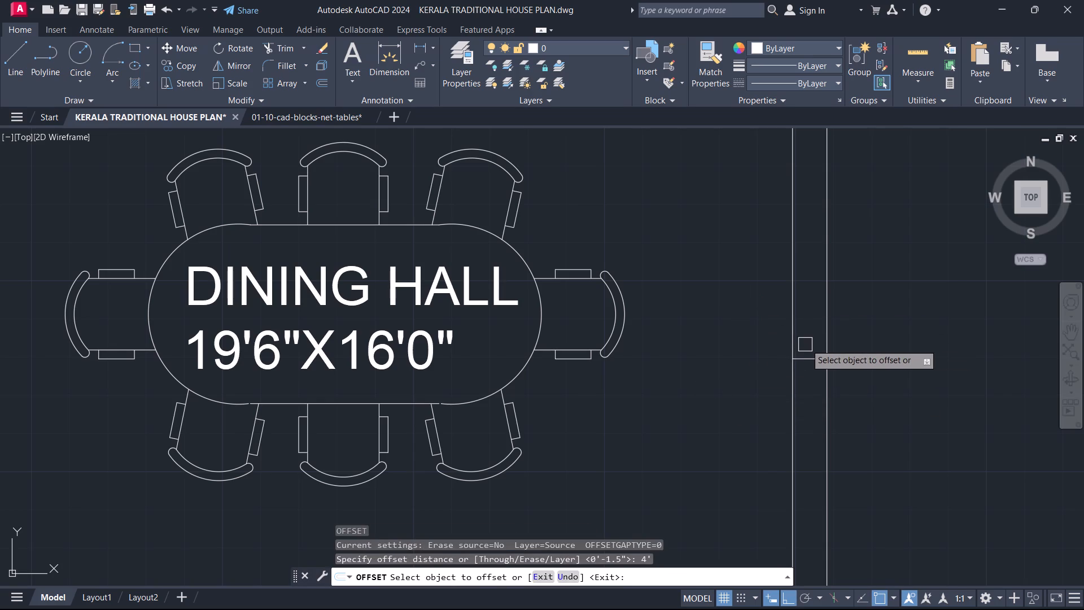
left_click(815, 361)
left_click(811, 297)
left_click(807, 365)
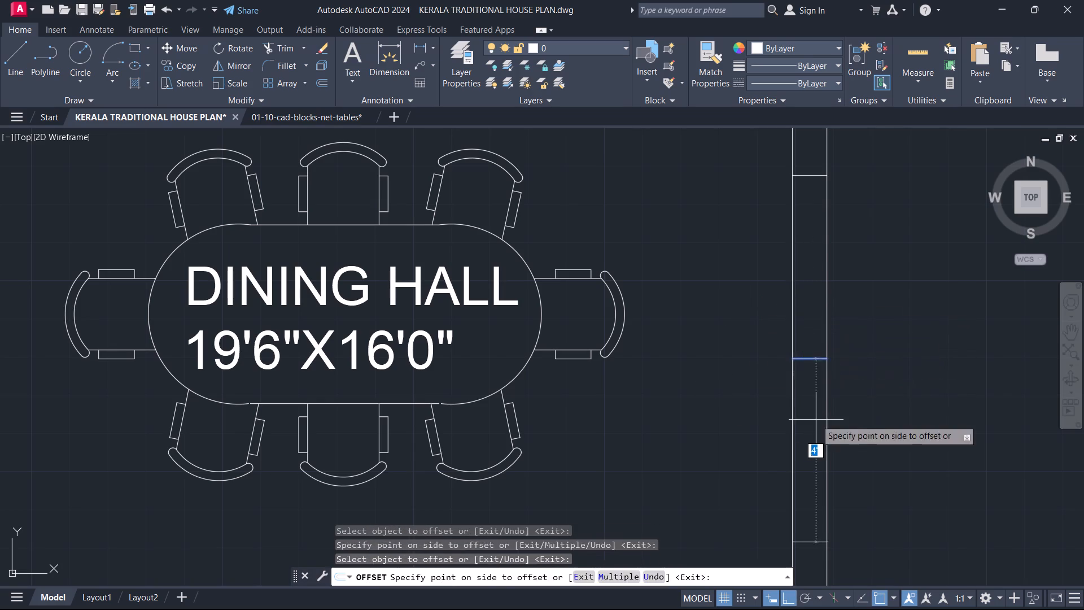
left_click(816, 420)
key("Escape")
Delete the original middle segment between the two offset lines in the dining hall–family room wall.
scroll(810, 420, "down", 1)
middle_click_drag(805, 418, 767, 439)
scroll(810, 283, "down", 2)
scroll(767, 439, "up", 2)
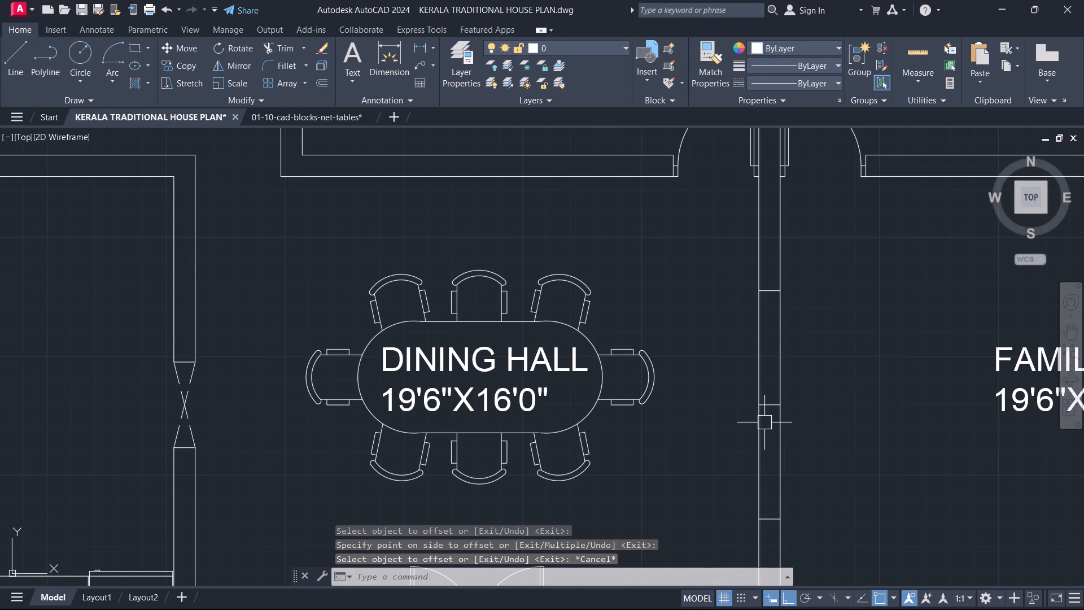
scroll(766, 413, "up", 2)
left_click_drag(771, 393, 769, 385)
key("Delete")
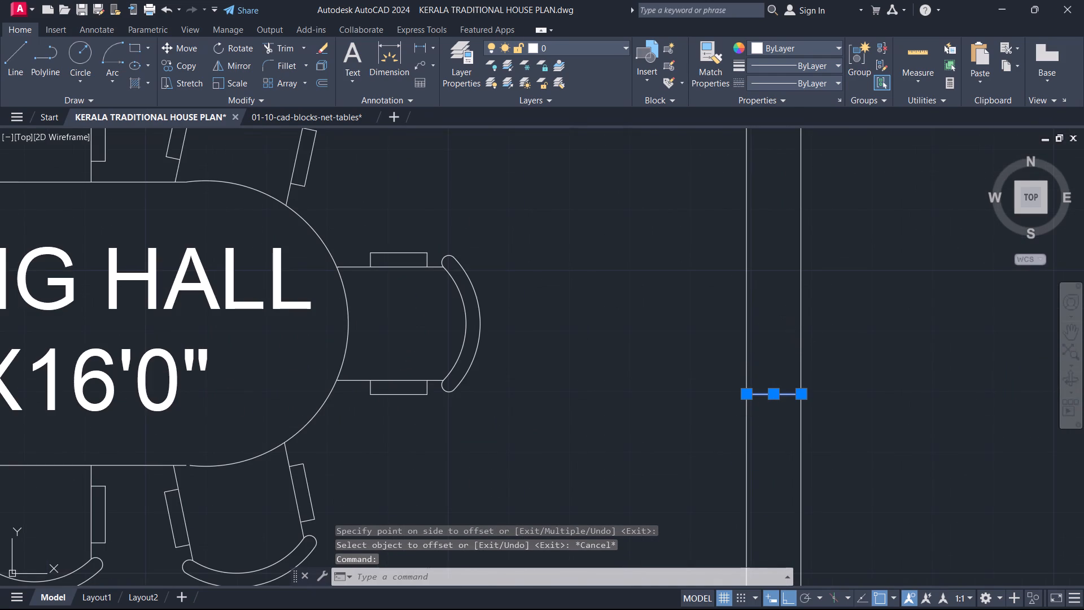
Trim both wall lines between the two end segments to open the dining hall–family room wall.
scroll(780, 331, "down", 3)
type("TR")
key("space")
left_click(808, 339)
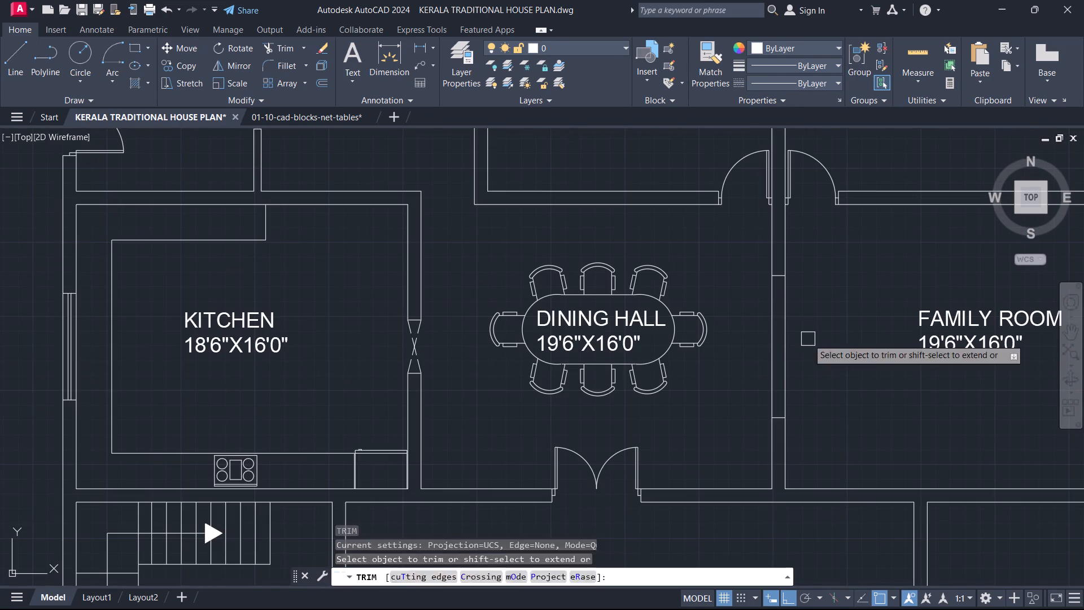
left_click(737, 398)
key("Escape")
Draw two crossing diagonal lines between opposite corners of the dining hall–family room opening.
key("l")
key("space")
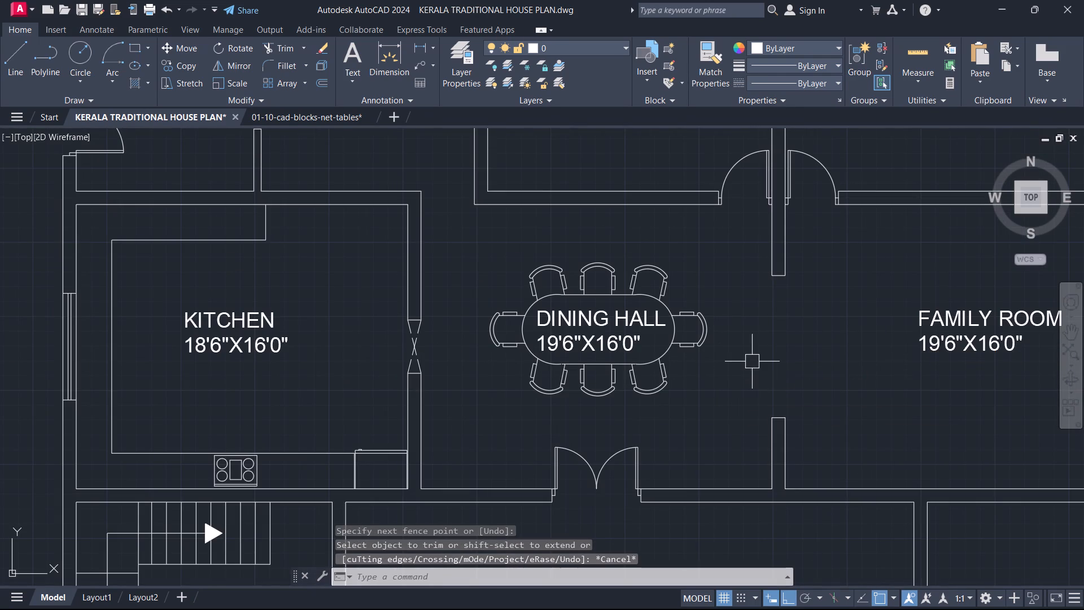
left_click_drag(772, 421, 768, 415)
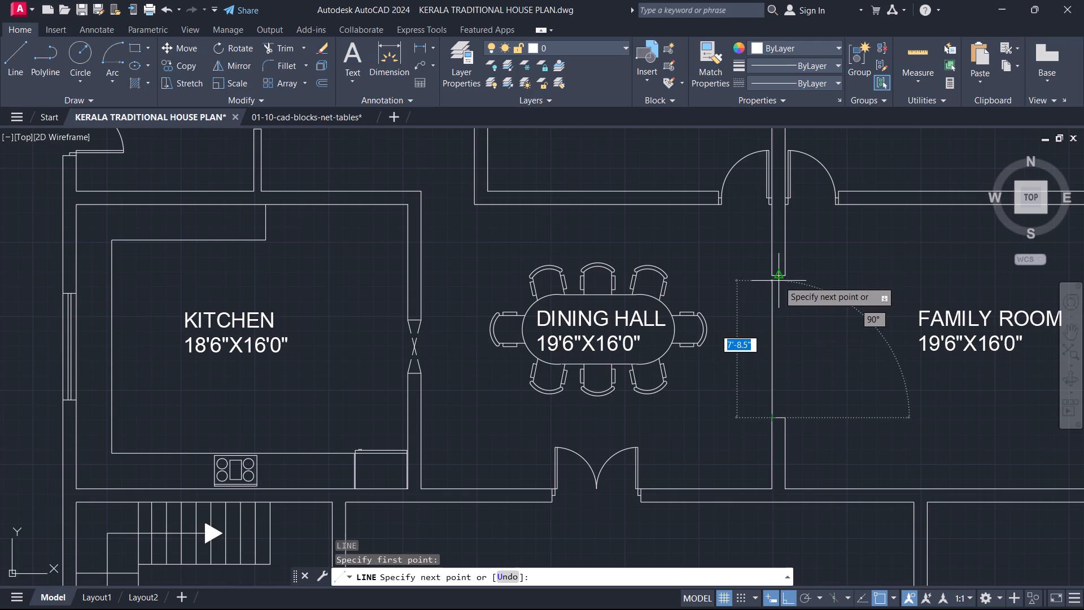
left_click(786, 278)
key("Escape")
key("space")
left_click(790, 420)
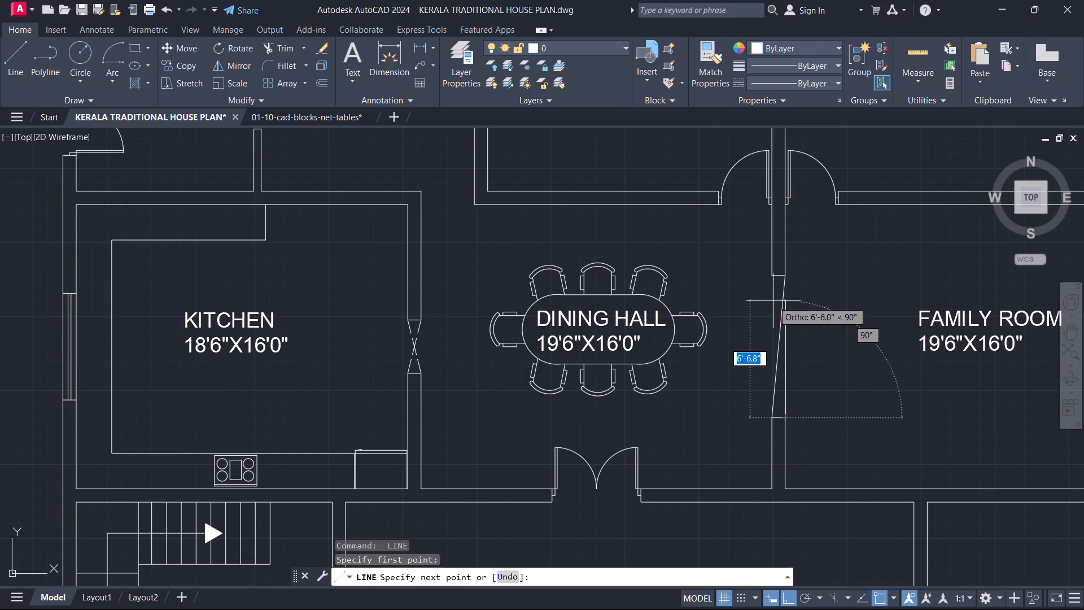
left_click(770, 280)
key("Escape")
Change the two crossing diagonals in the dining hall–family room opening to a dashed linetype.
left_click(797, 337)
left_click(753, 312)
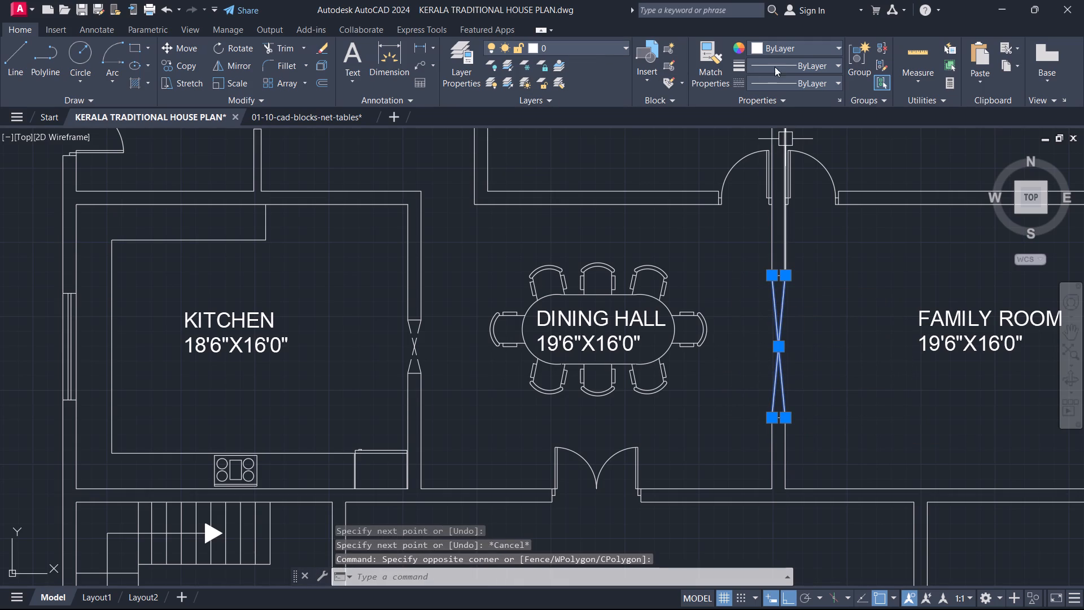
left_click(793, 79)
left_click(815, 134)
key("Escape")
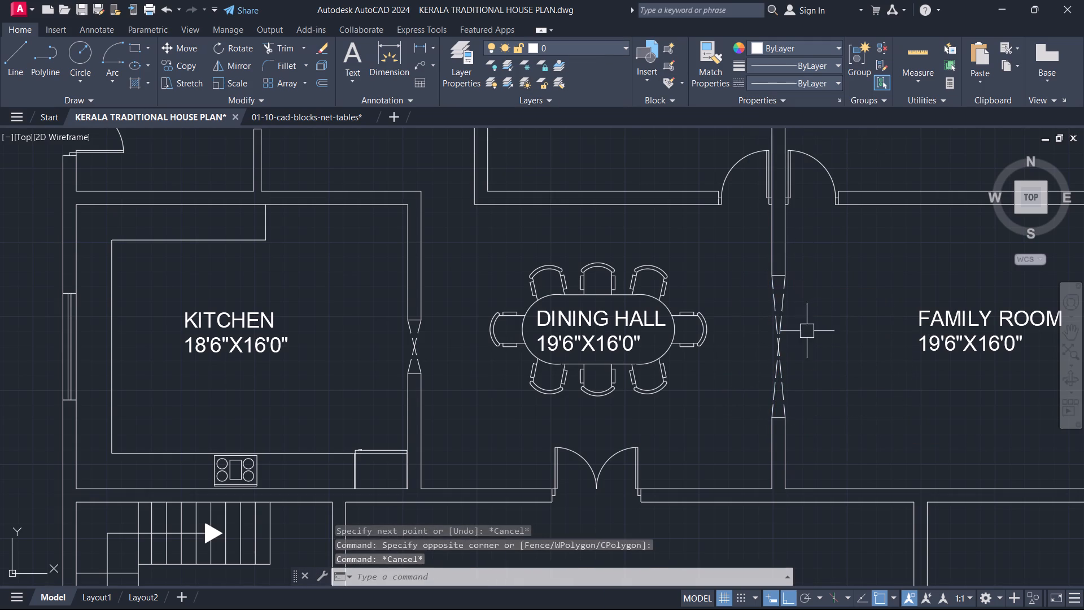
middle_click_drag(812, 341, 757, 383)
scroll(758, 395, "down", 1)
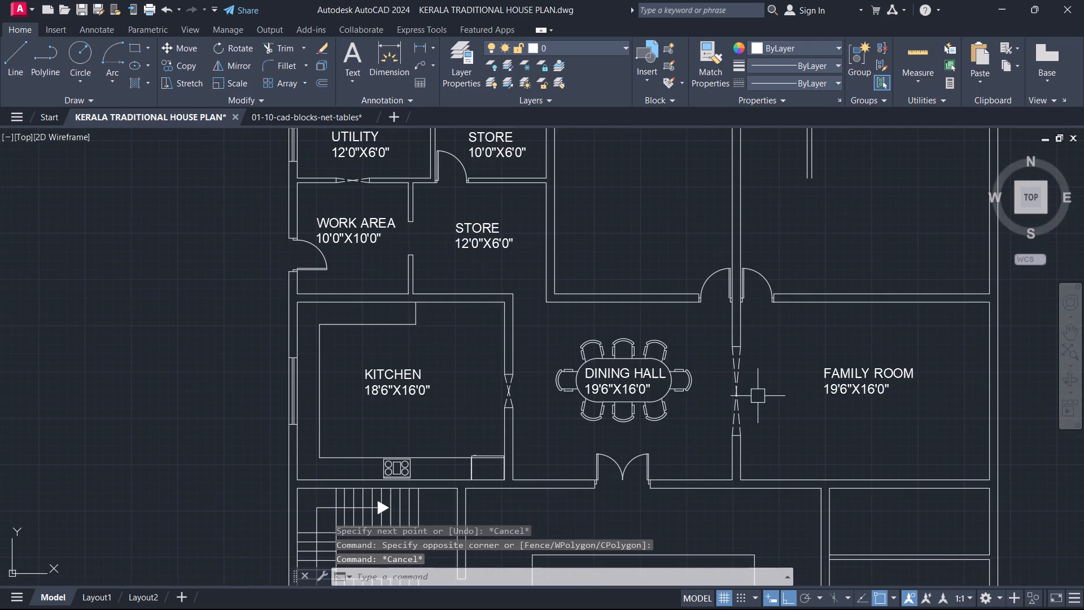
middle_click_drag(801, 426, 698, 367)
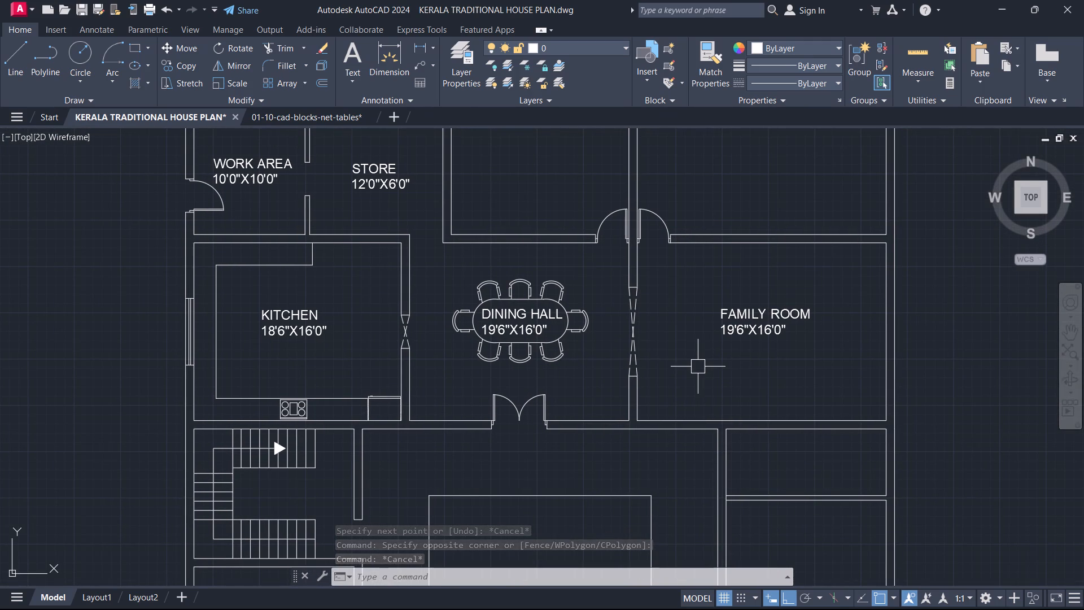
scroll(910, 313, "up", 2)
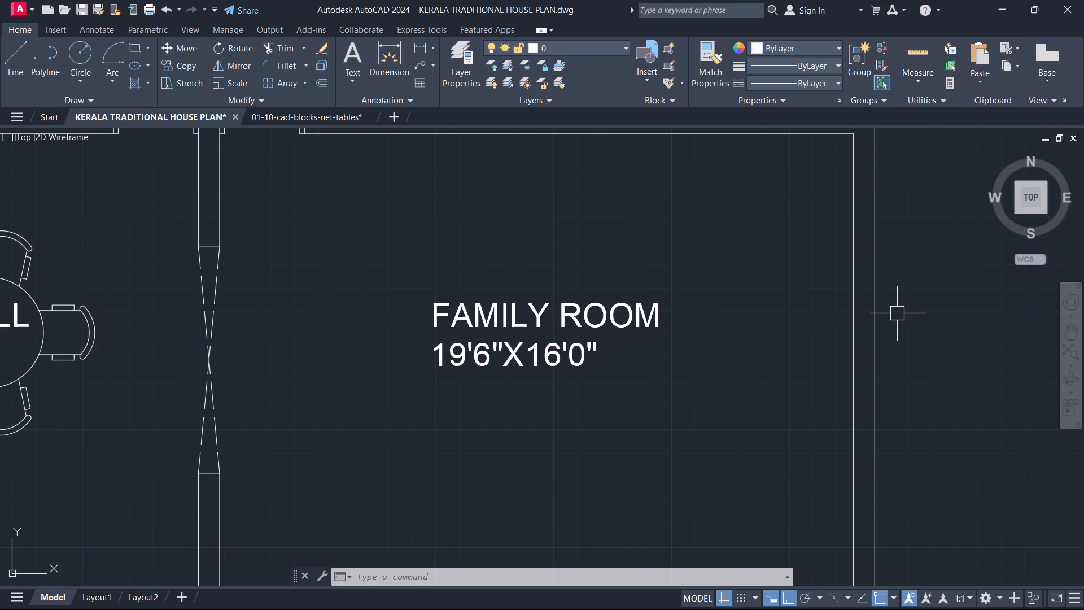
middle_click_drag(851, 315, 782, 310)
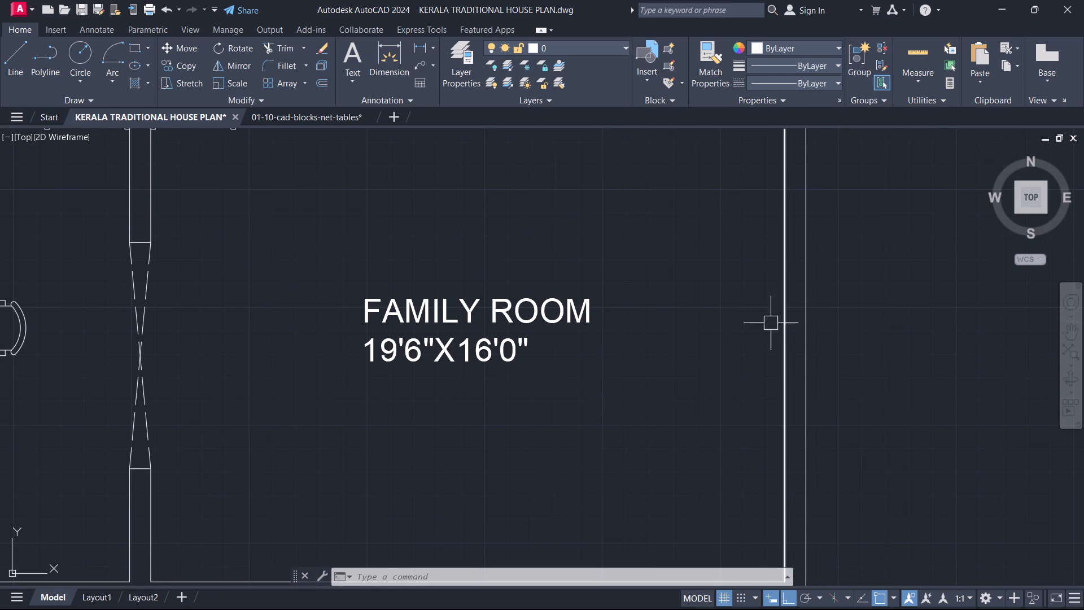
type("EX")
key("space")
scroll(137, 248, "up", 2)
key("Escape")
Stretch the east end of the opening's north edge line across the family room, past the exterior east wall.
left_click(143, 227)
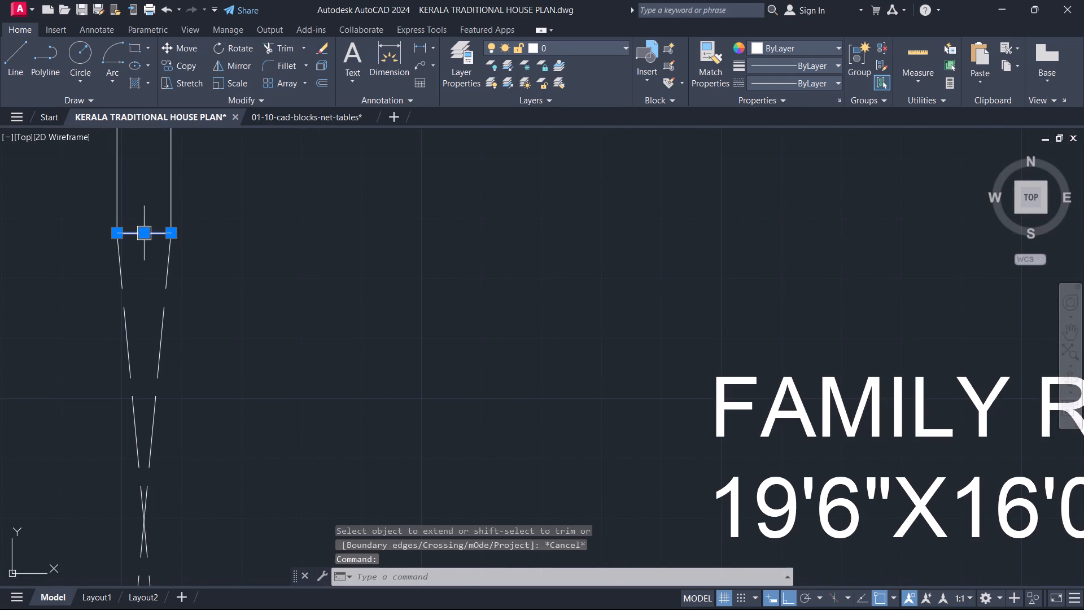
left_click(168, 236)
scroll(203, 243, "down", 5)
left_click(449, 236)
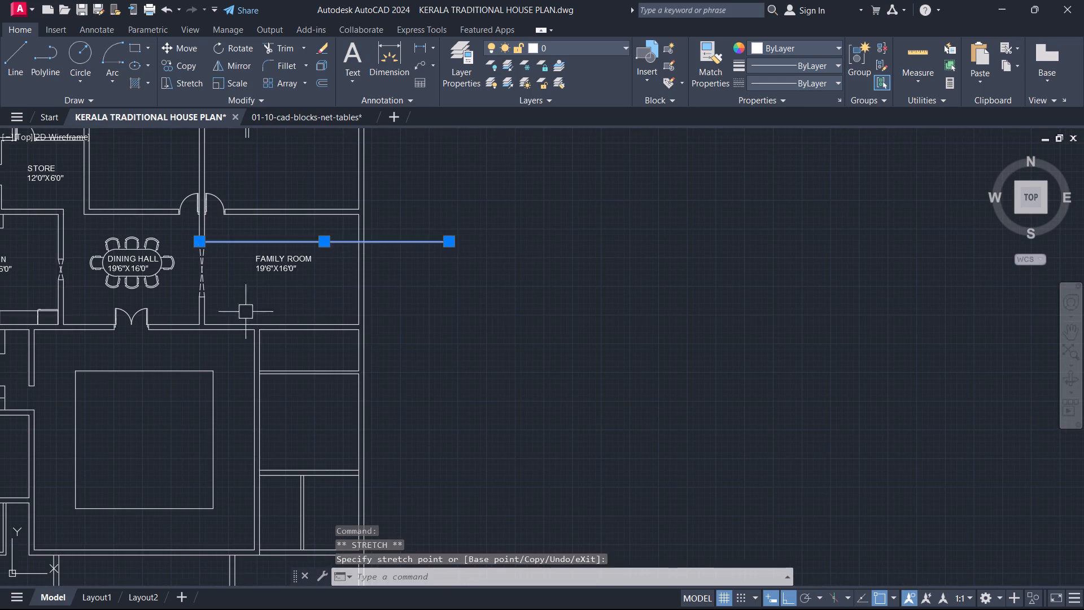
key("Escape")
Stretch the east end of the opening's south edge line about 34'6" east, past the family room's exterior wall.
scroll(209, 302, "up", 4)
scroll(316, 277, "down", 5)
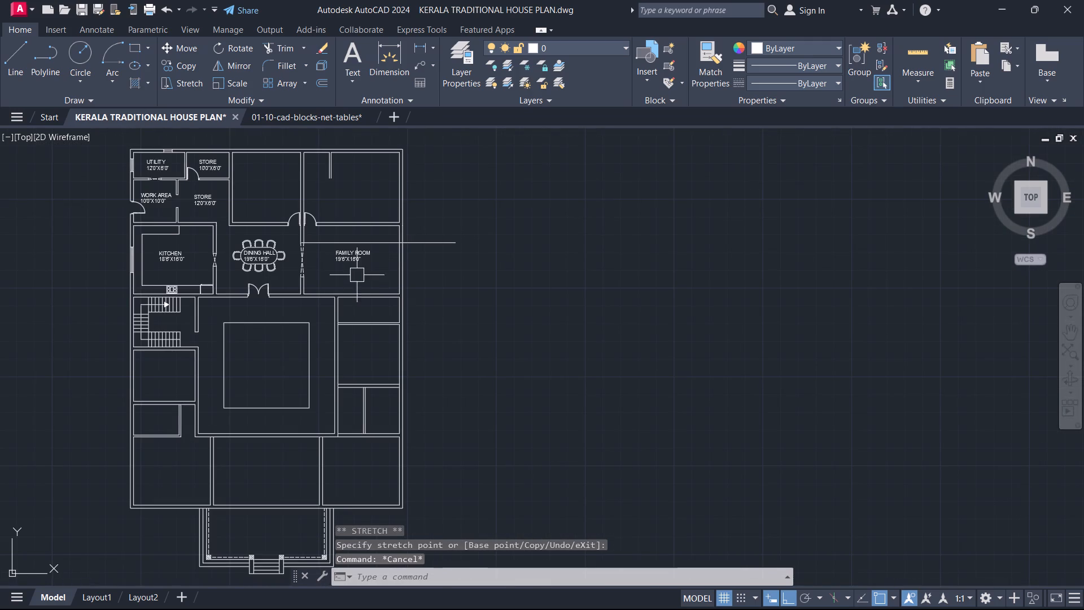
scroll(288, 285, "up", 5)
left_click(343, 224)
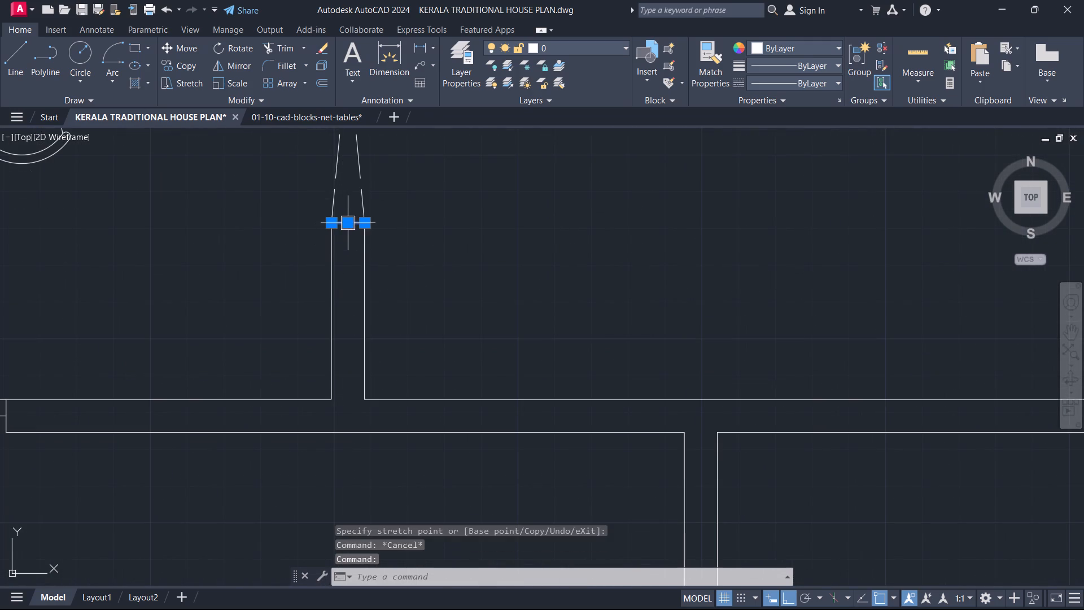
left_click(365, 226)
scroll(407, 229, "down", 4)
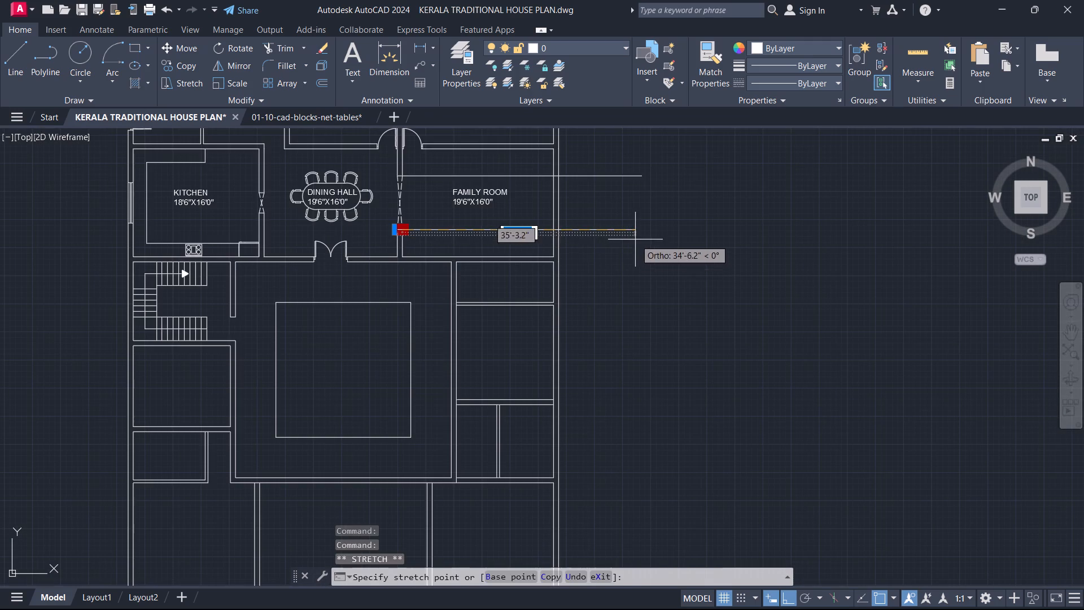
left_click(635, 239)
key("Escape")
Trim both stretched lines inside the family room and outside the house, leaving short segments across the east wall.
middle_click_drag(570, 272, 568, 282)
middle_click_drag(560, 331, 556, 352)
scroll(545, 261, "up", 2)
type("TR")
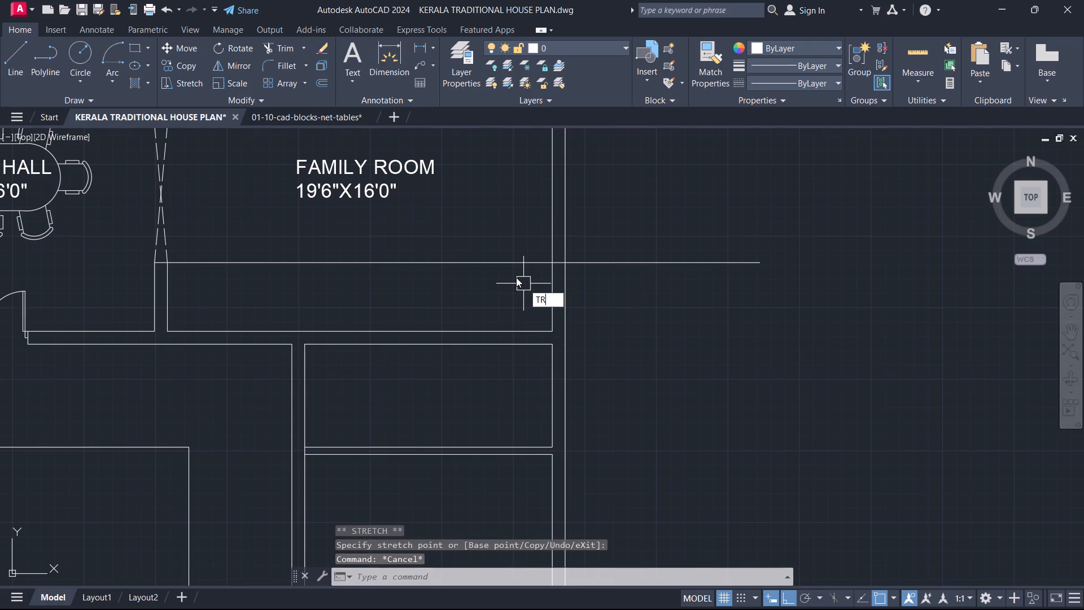
key("space")
left_click_drag(516, 277, 513, 271)
middle_click_drag(504, 212, 502, 441)
left_click(496, 325)
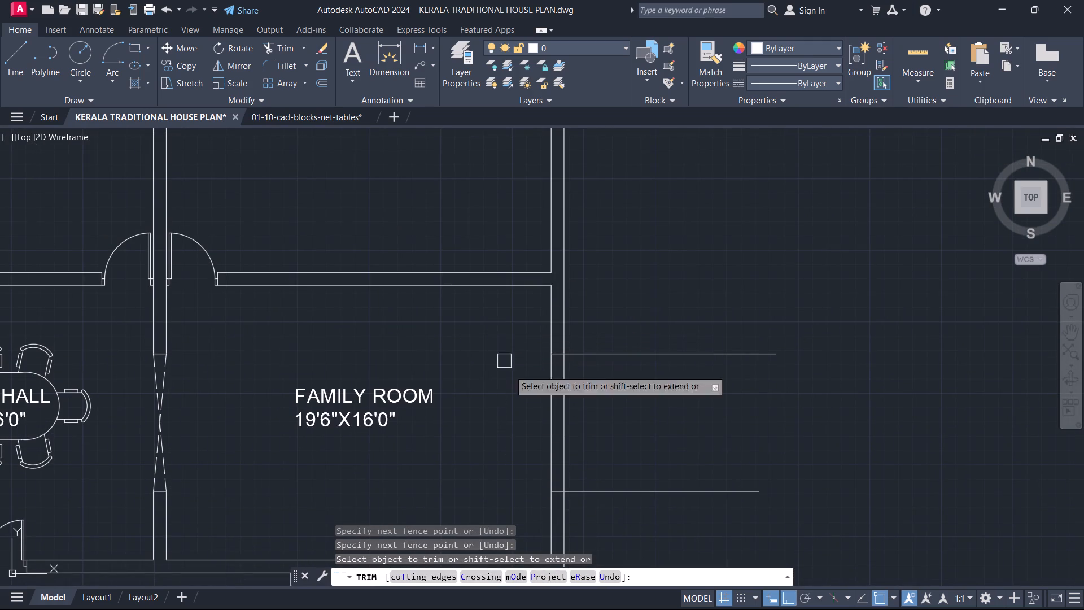
left_click_drag(637, 502, 628, 463)
left_click(642, 298)
left_click(635, 448)
key("Escape")
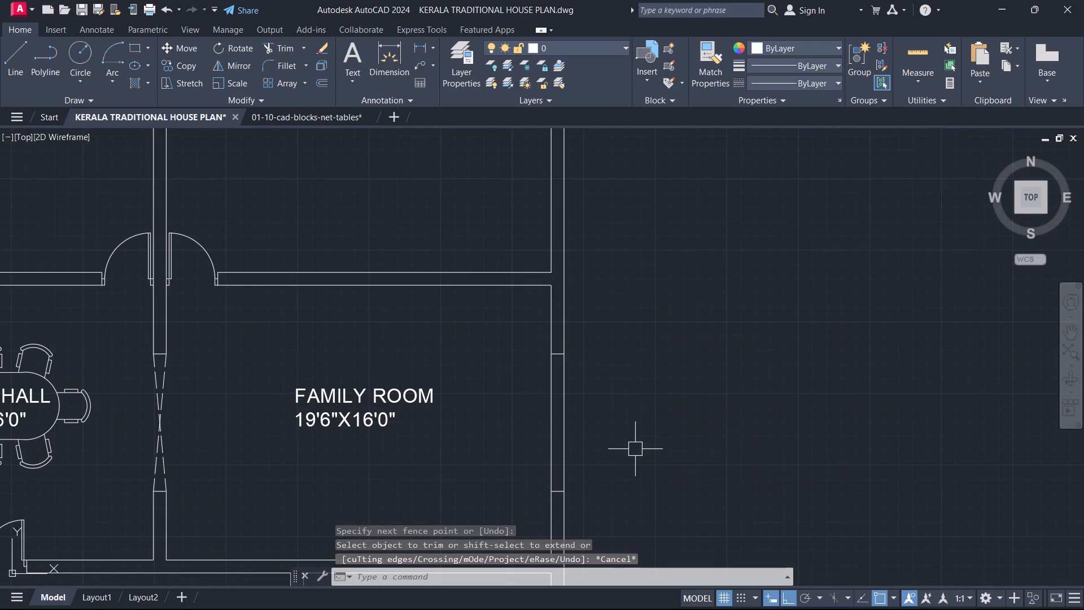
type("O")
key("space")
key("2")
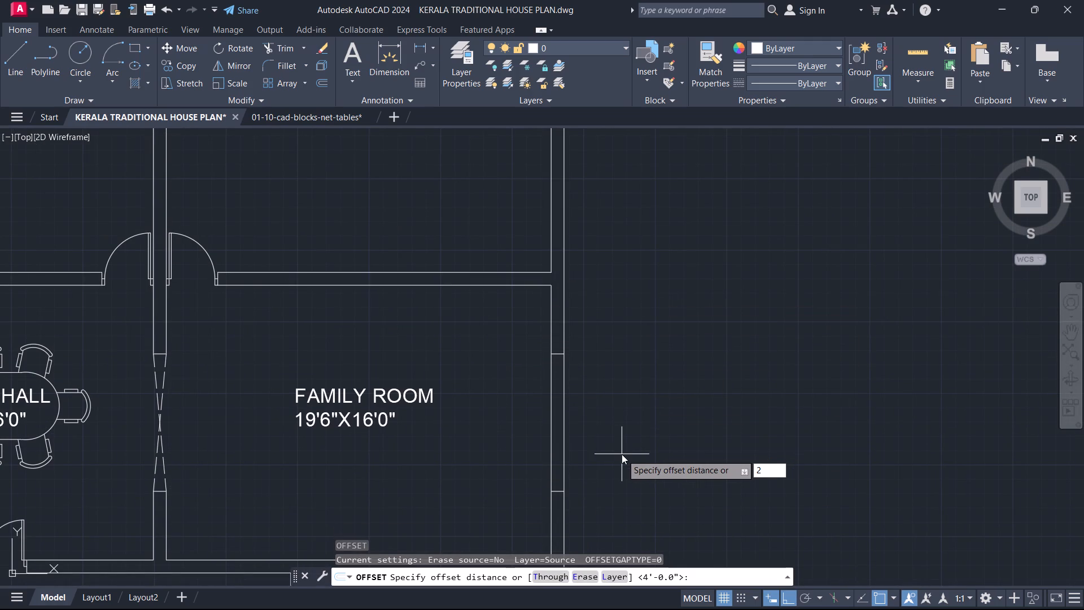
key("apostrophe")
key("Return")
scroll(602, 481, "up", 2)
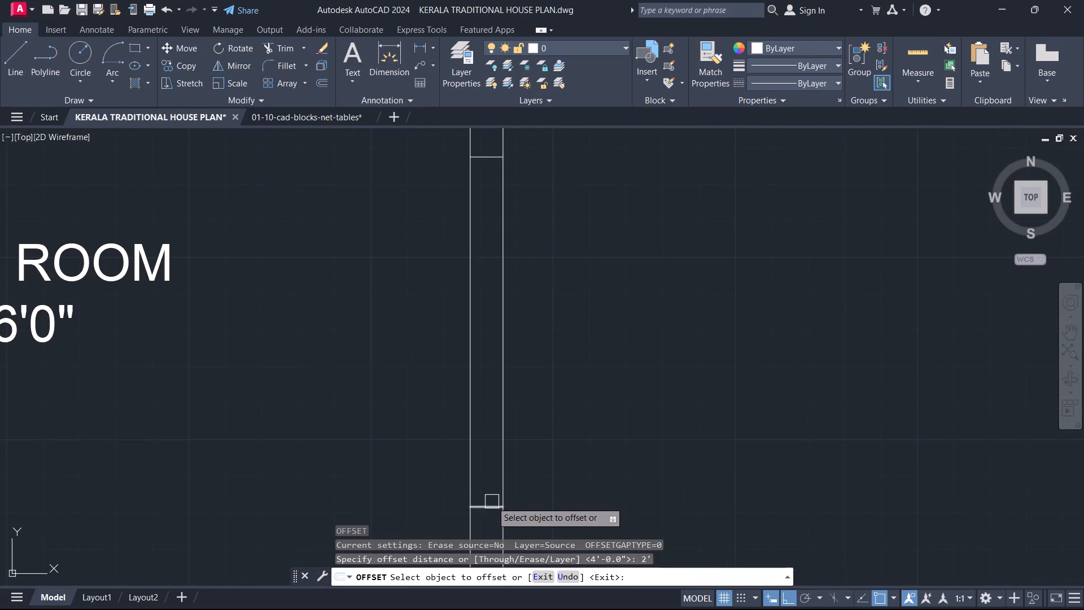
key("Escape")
Offset the two segments across the family room's east wall 1'6" inward, toward each other.
key("o")
key("space")
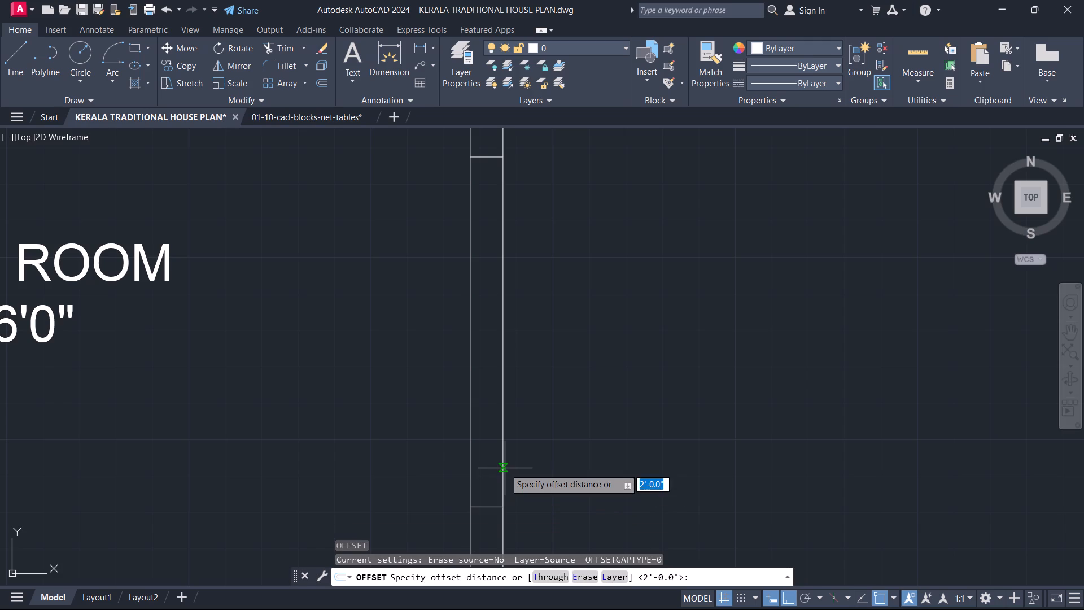
type("1'6")
key("Return")
left_click(488, 506)
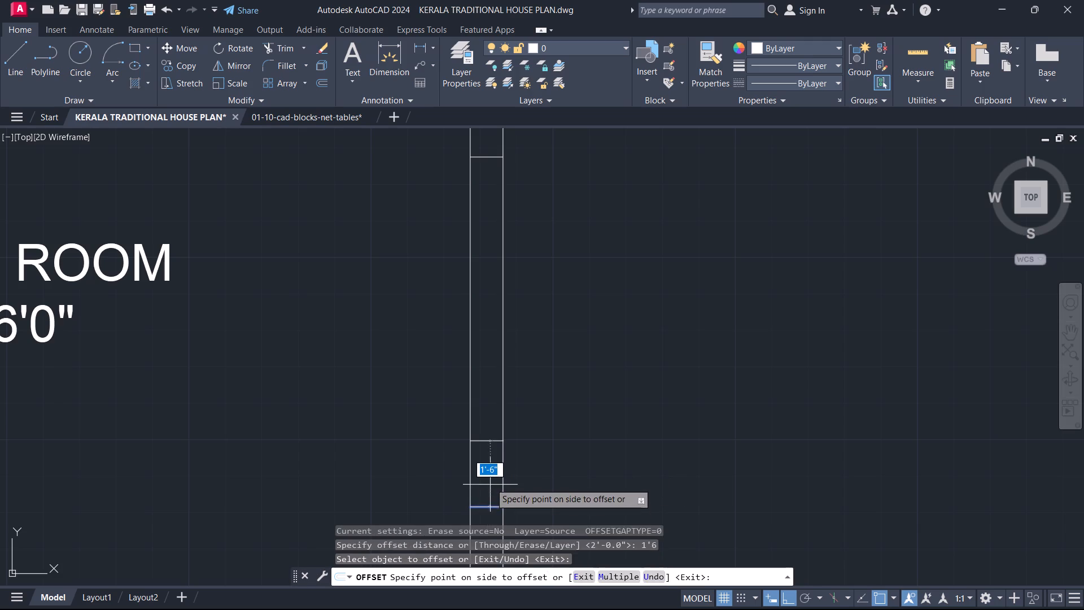
left_click_drag(490, 471, 491, 465)
left_click(491, 163)
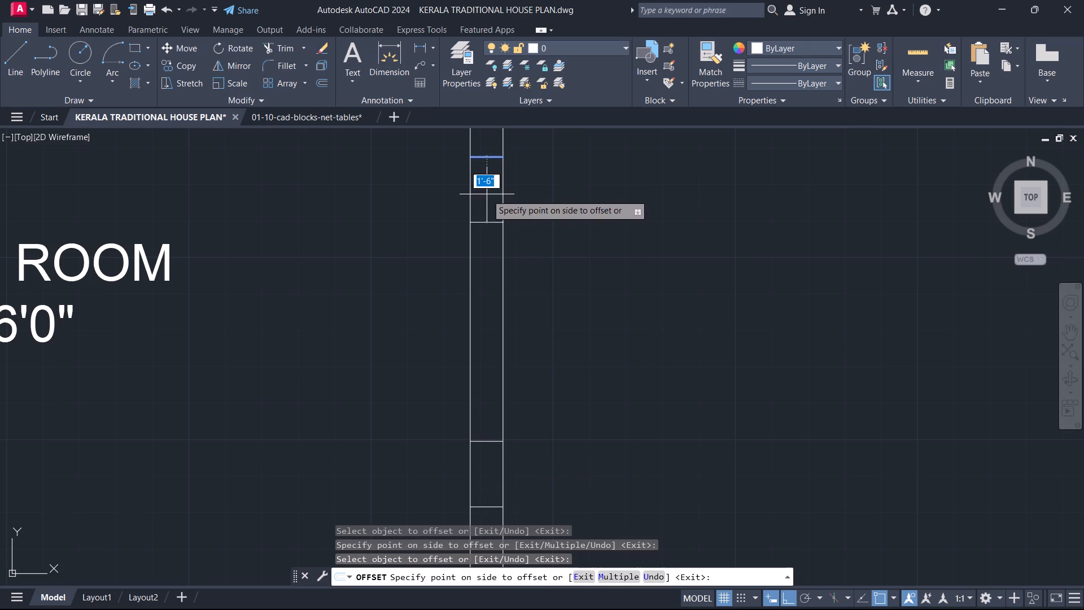
left_click(487, 194)
key("Escape")
Delete the two outer segments across the family room's east wall, keeping the inner offset pair.
left_click(486, 511)
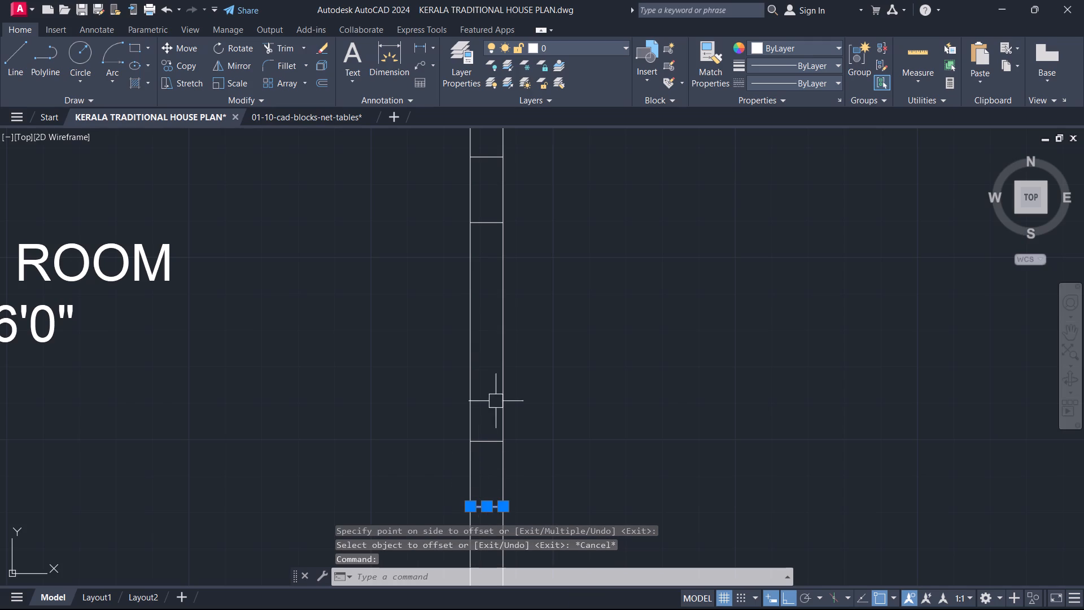
left_click(486, 162)
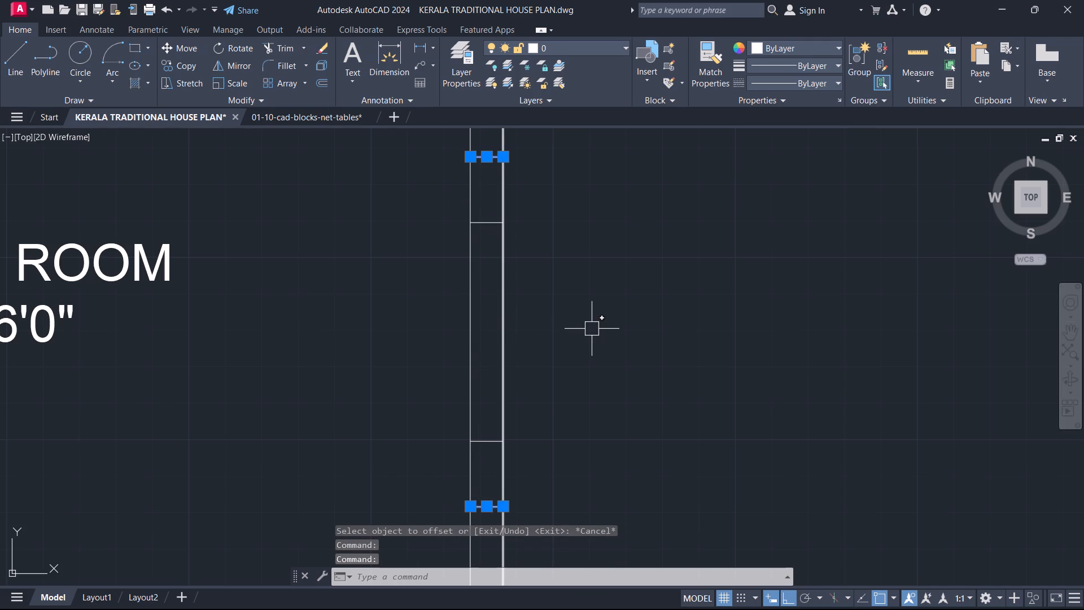
key("Delete")
Draw the projection outline off the family room's east wall: 3' east, 5' south, and back to the wall's outer face.
scroll(584, 343, "down", 3)
middle_click_drag(572, 355, 654, 391)
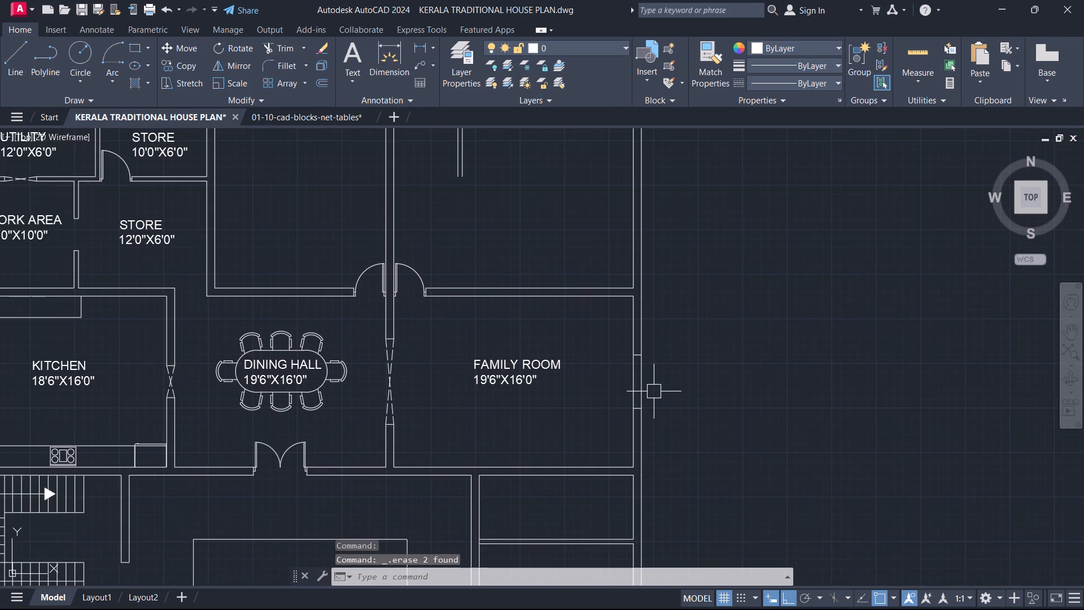
scroll(654, 391, "up", 3)
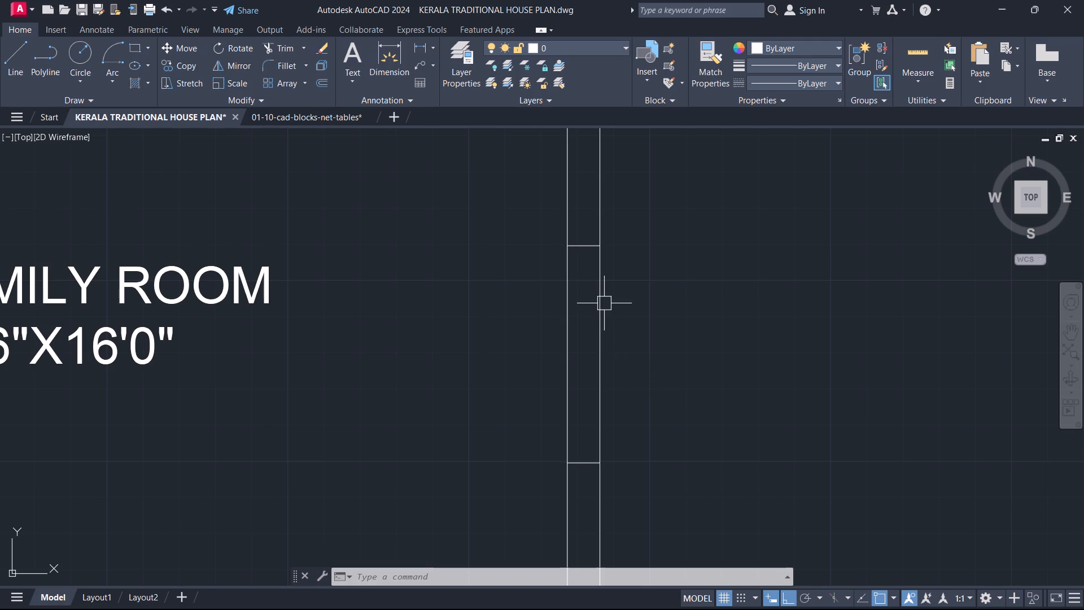
type("L")
key("space")
left_click(601, 242)
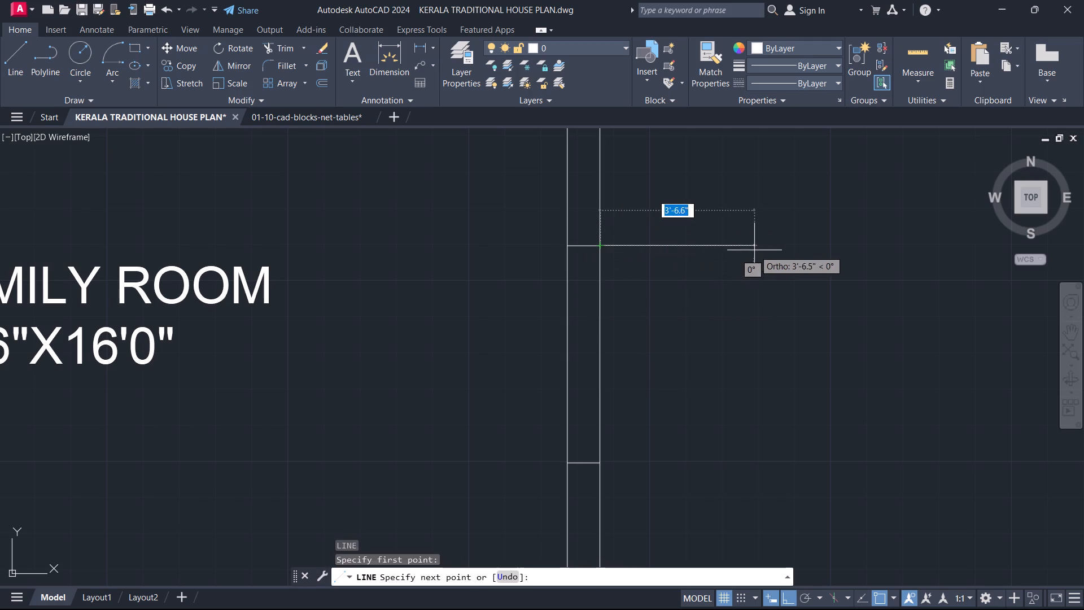
key("3")
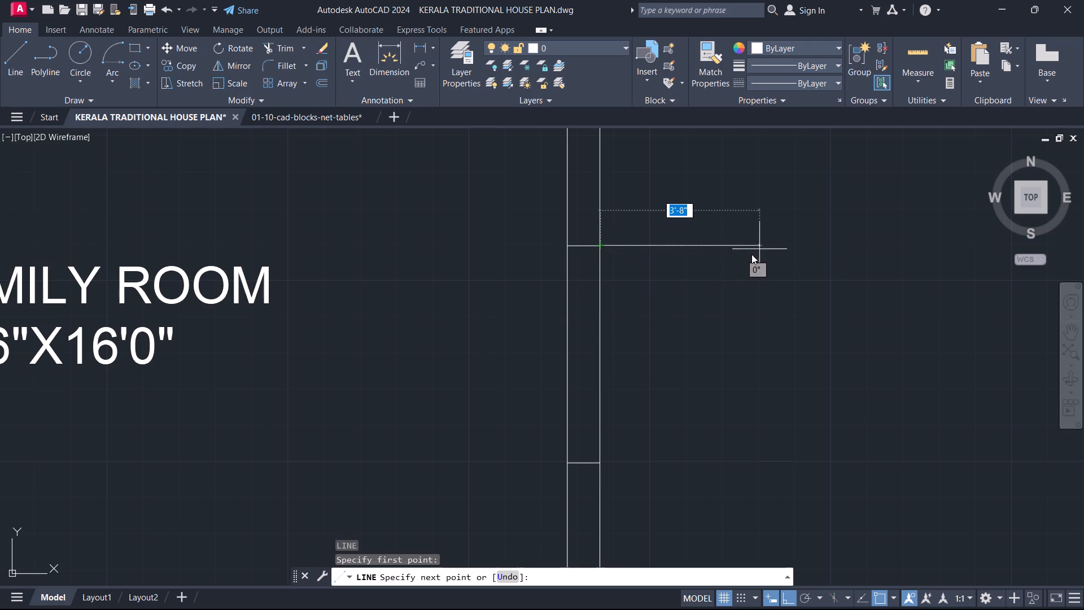
key("apostrophe")
key("Return")
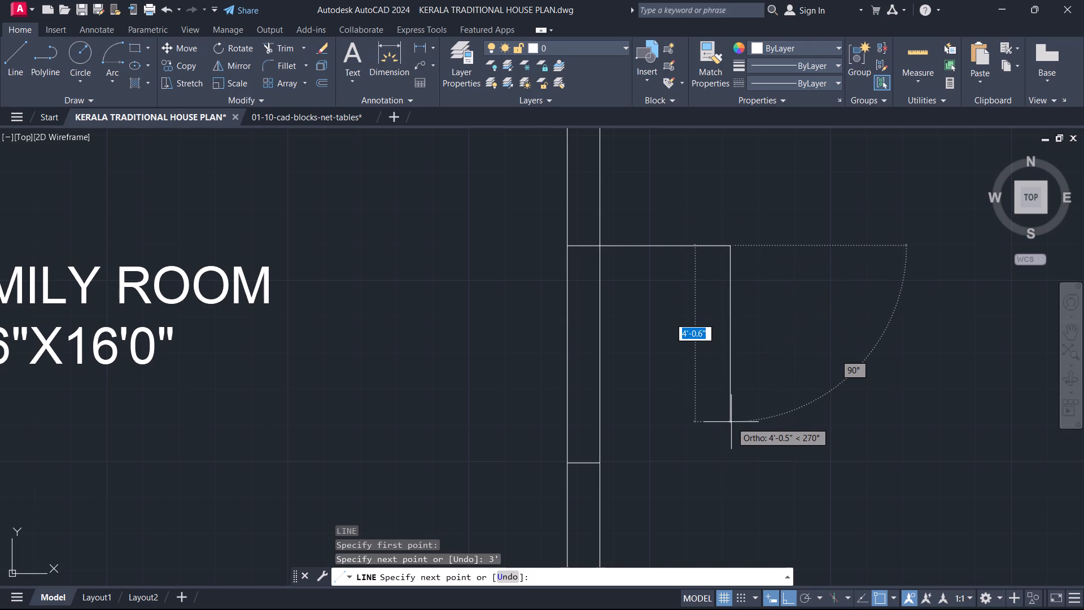
type("5'")
key("Return")
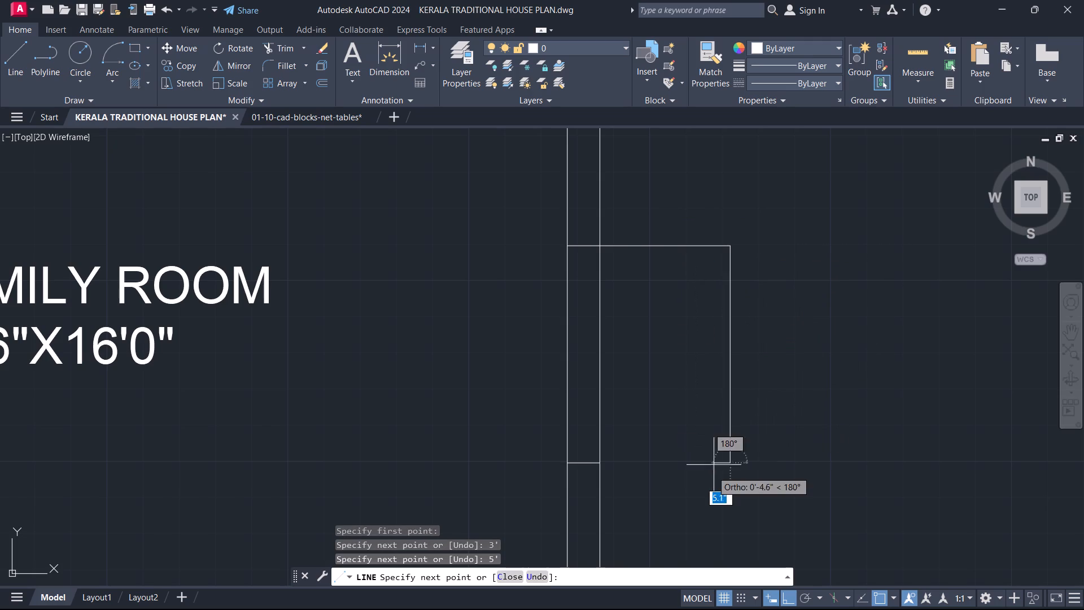
left_click(601, 462)
key("Escape")
Offset the projection's east, north and south outline segments 2" inward.
scroll(615, 427, "down", 4)
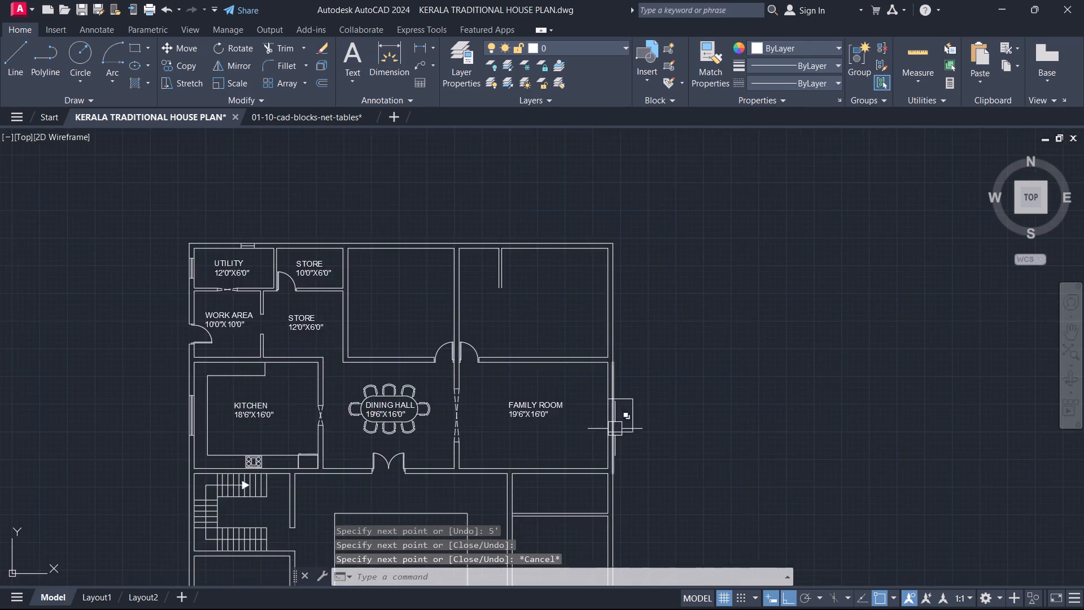
middle_click_drag(615, 429, 679, 405)
scroll(615, 429, "up", 2)
scroll(679, 405, "up", 1)
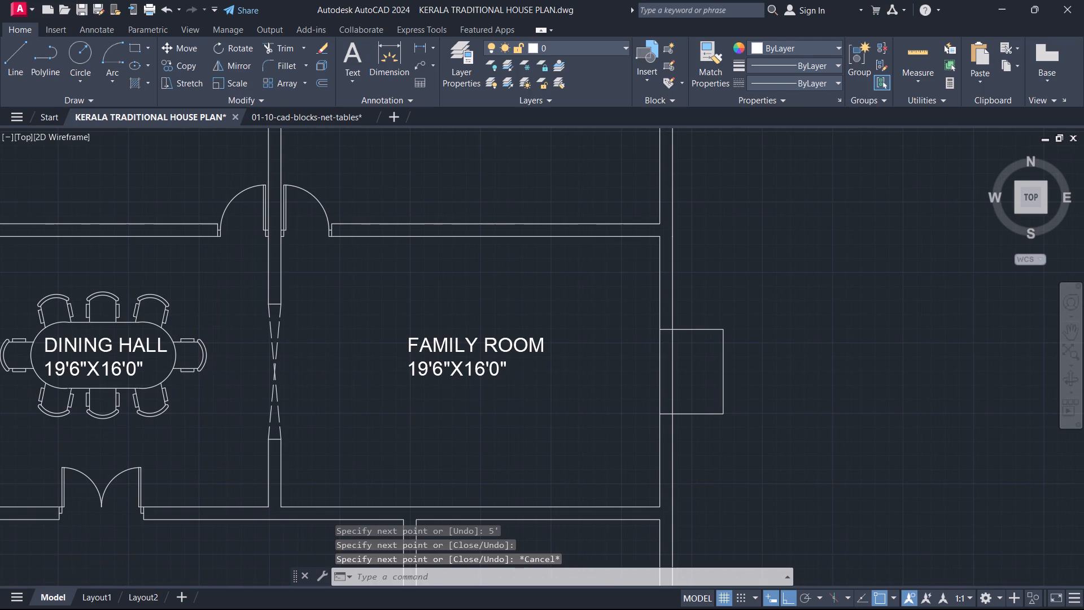
type("O")
key("space")
key("2")
key("Return")
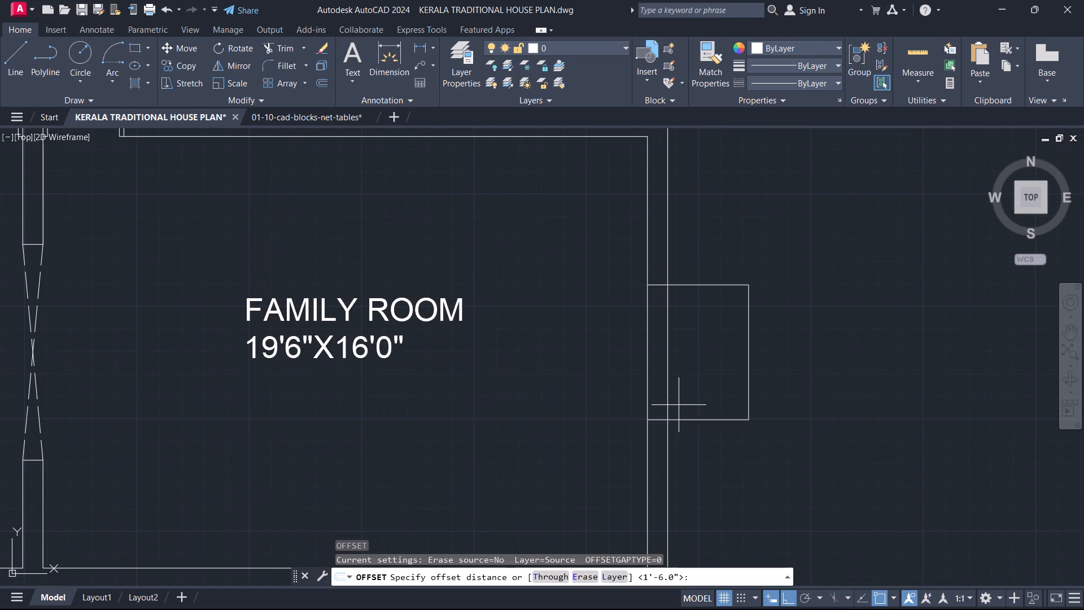
left_click(748, 355)
left_click(725, 353)
left_click(730, 283)
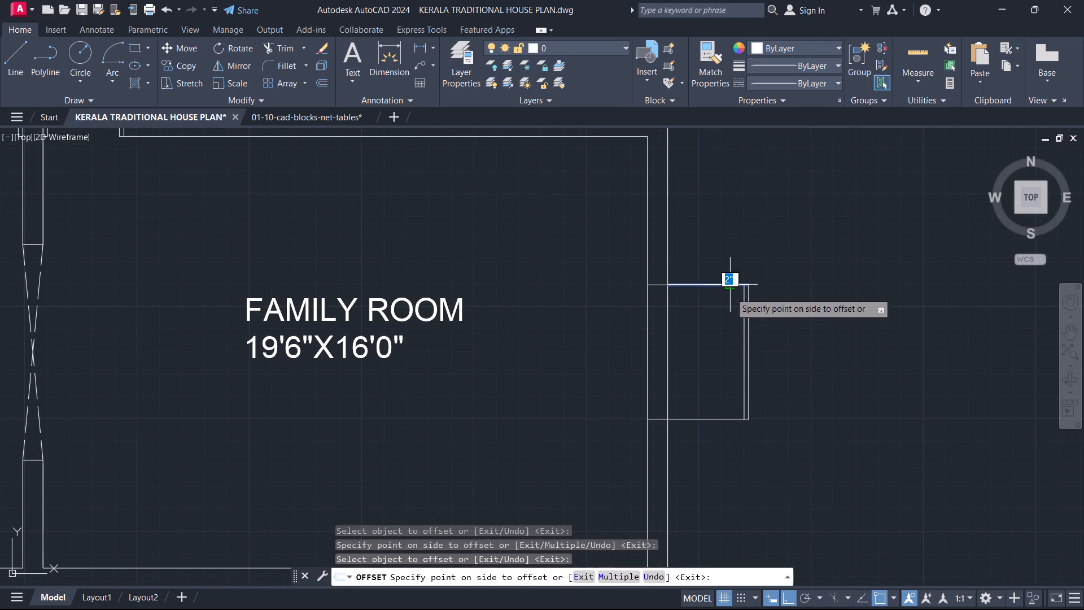
left_click(731, 346)
left_click_drag(718, 418, 715, 408)
left_click(703, 348)
key("Escape")
Fillet the inner offset lines into sharp corners at the projection's southeast and northeast corners.
scroll(709, 354, "up", 1)
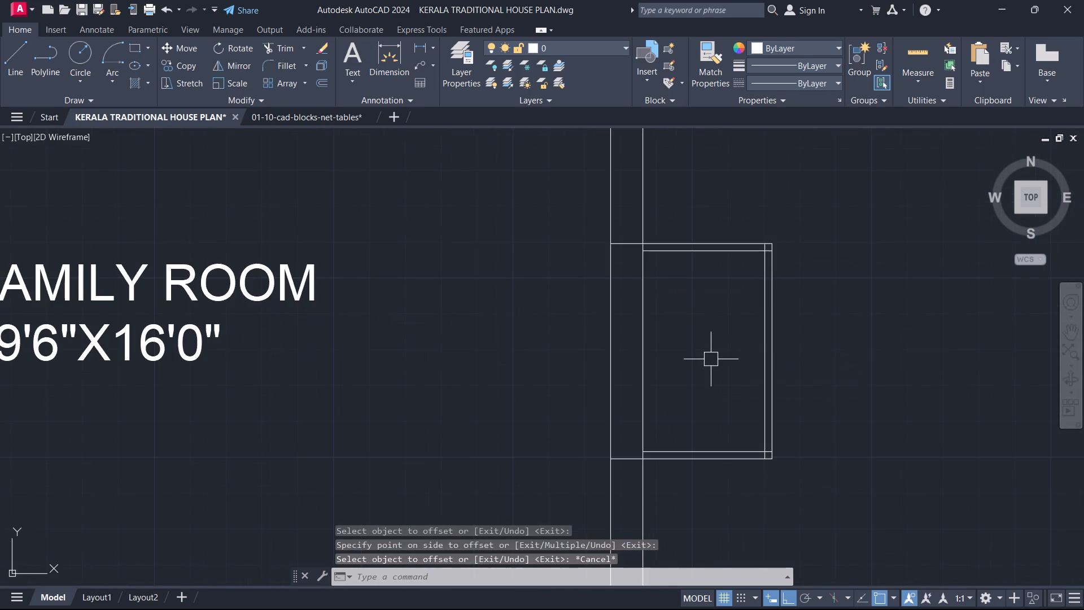
type("F")
key("space")
scroll(757, 439, "up", 1)
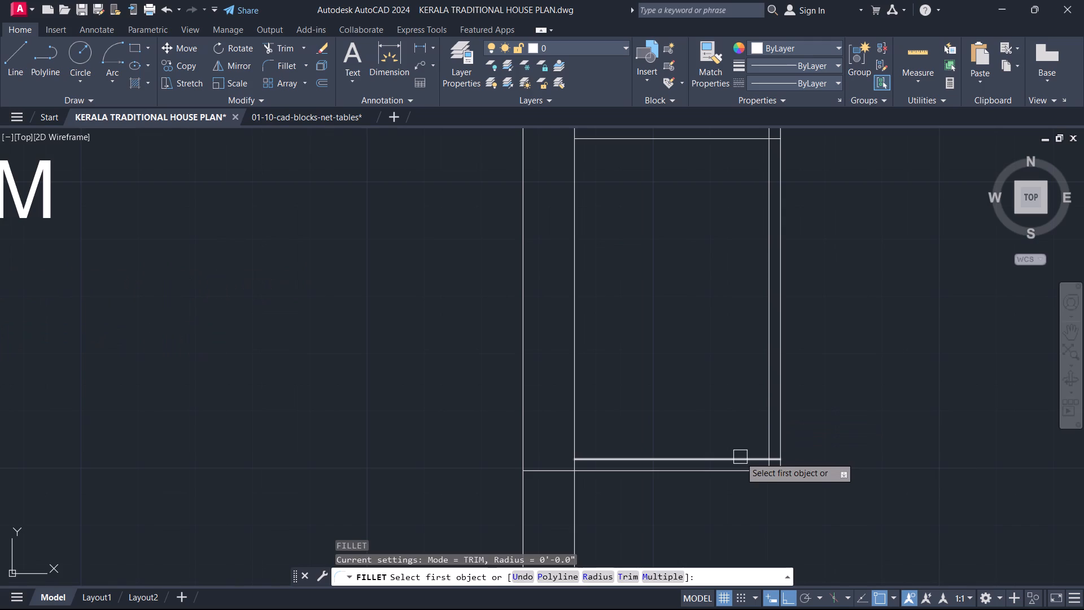
left_click(740, 457)
left_click(767, 432)
key("space")
left_click(715, 142)
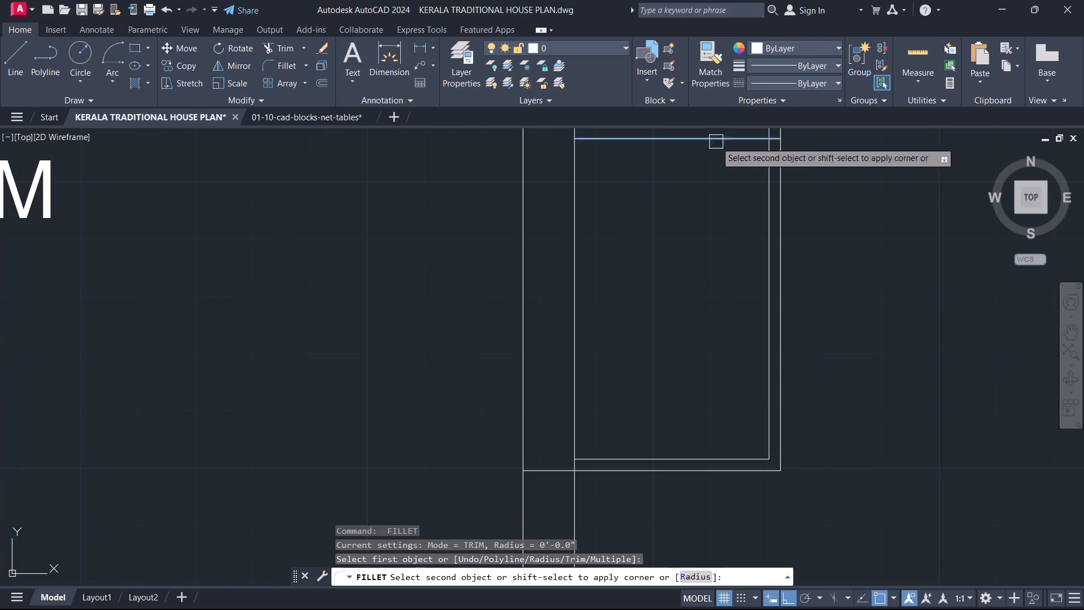
left_click(766, 211)
key("Escape")
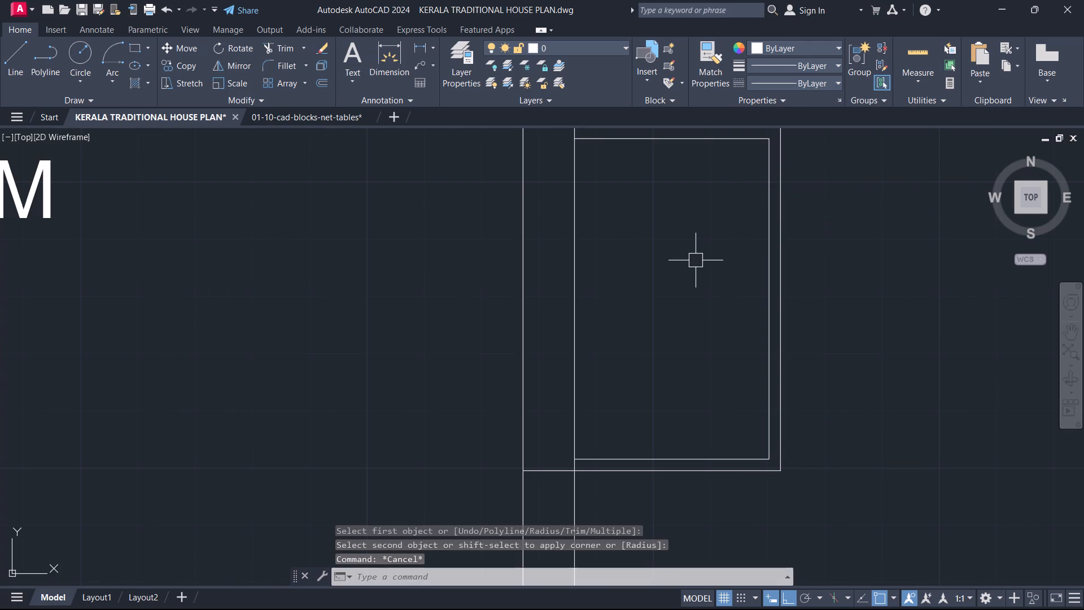
Trim both east wall lines between the projection's north and south sides to open it to the family room.
middle_click_drag(696, 260, 729, 315)
scroll(732, 317, "down", 1)
scroll(701, 284, "up", 1)
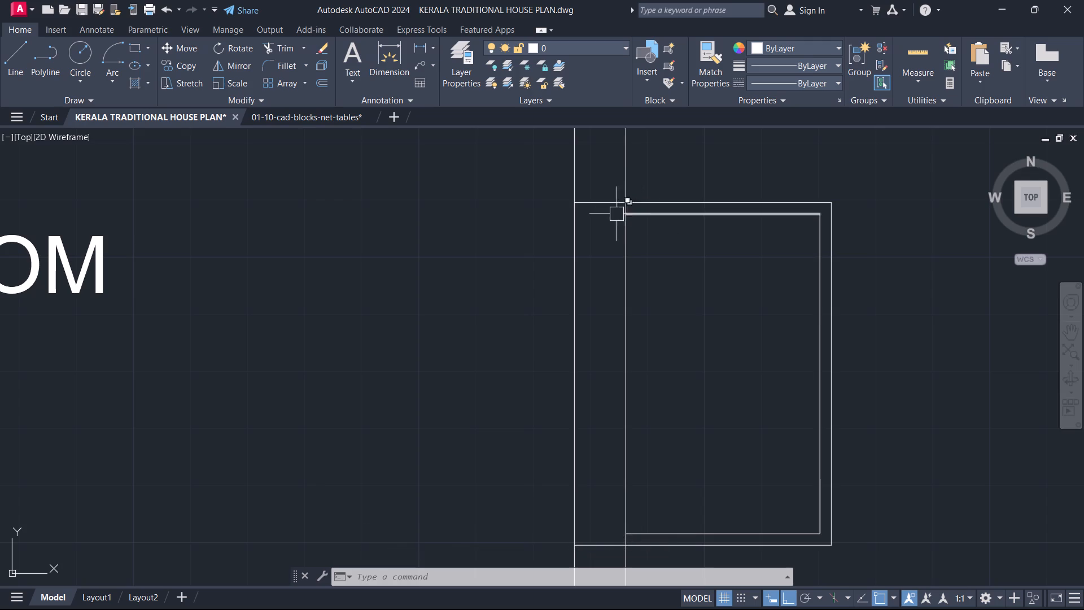
type("TR")
key("space")
left_click_drag(640, 304, 634, 304)
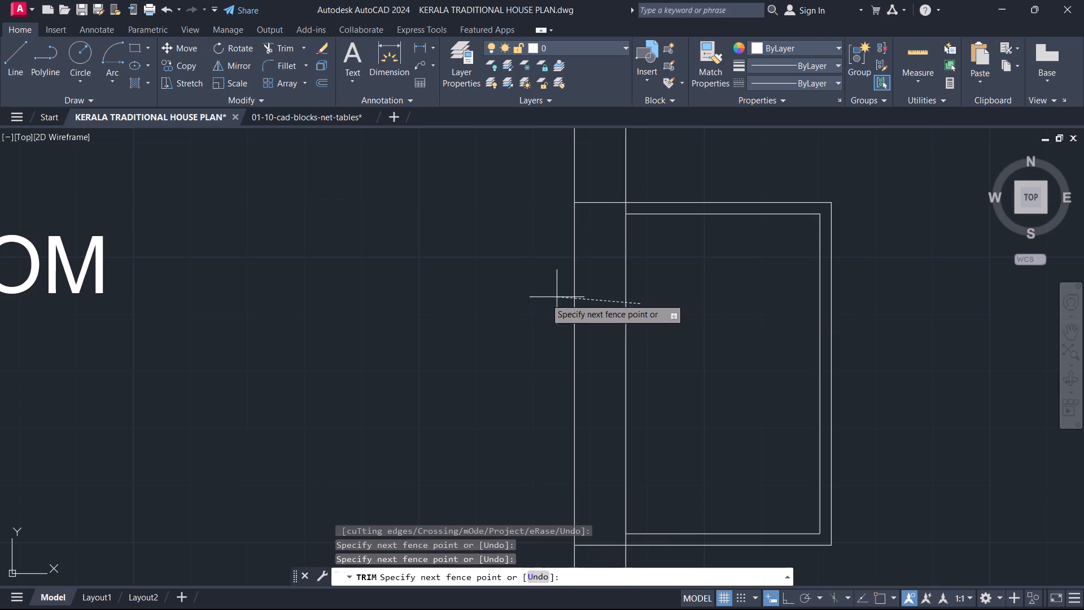
left_click(536, 298)
key("Escape")
Join the projection's north inner line to the wall's inner face with Fillet and trim the leftover line across the wall.
scroll(617, 265, "down", 2)
middle_click_drag(627, 241, 729, 213)
scroll(729, 213, "up", 3)
middle_click_drag(730, 213, 717, 262)
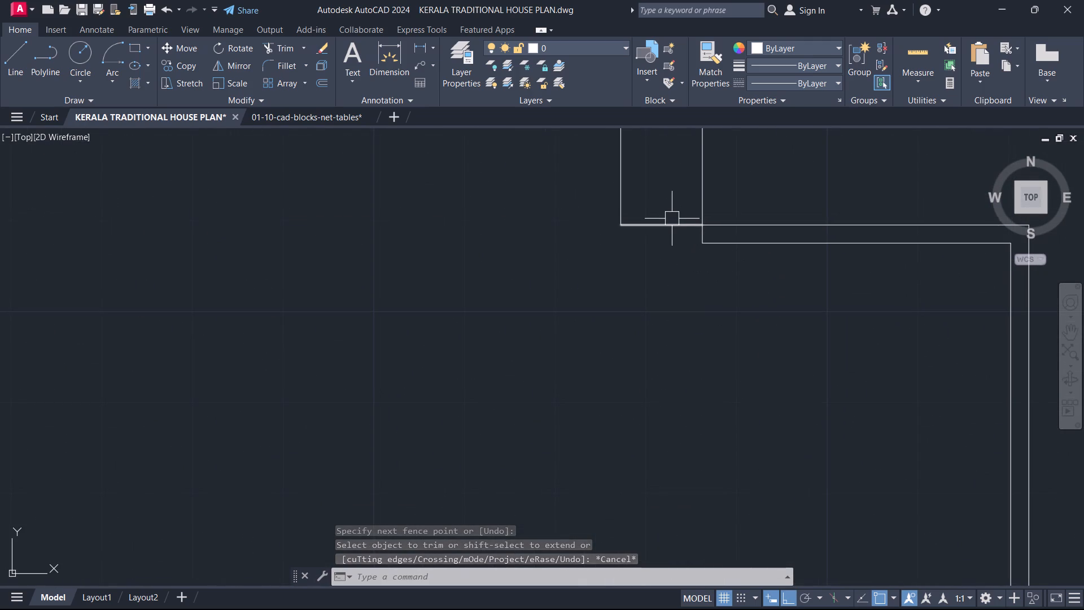
type("F")
key("space")
left_click_drag(726, 237, 718, 237)
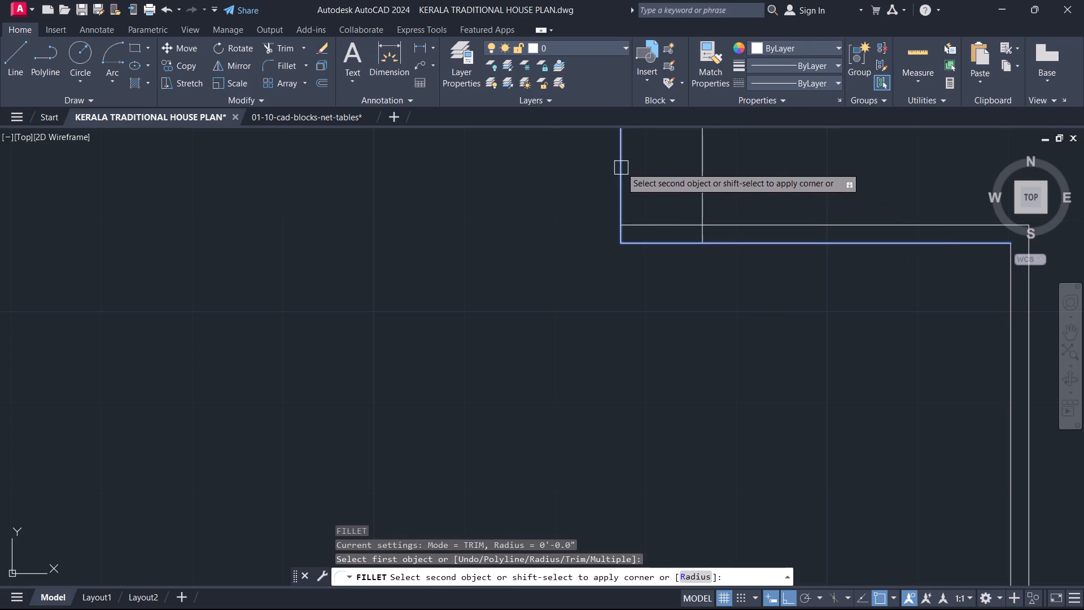
left_click(620, 167)
key("Escape")
type("TR")
key("space")
left_click(678, 225)
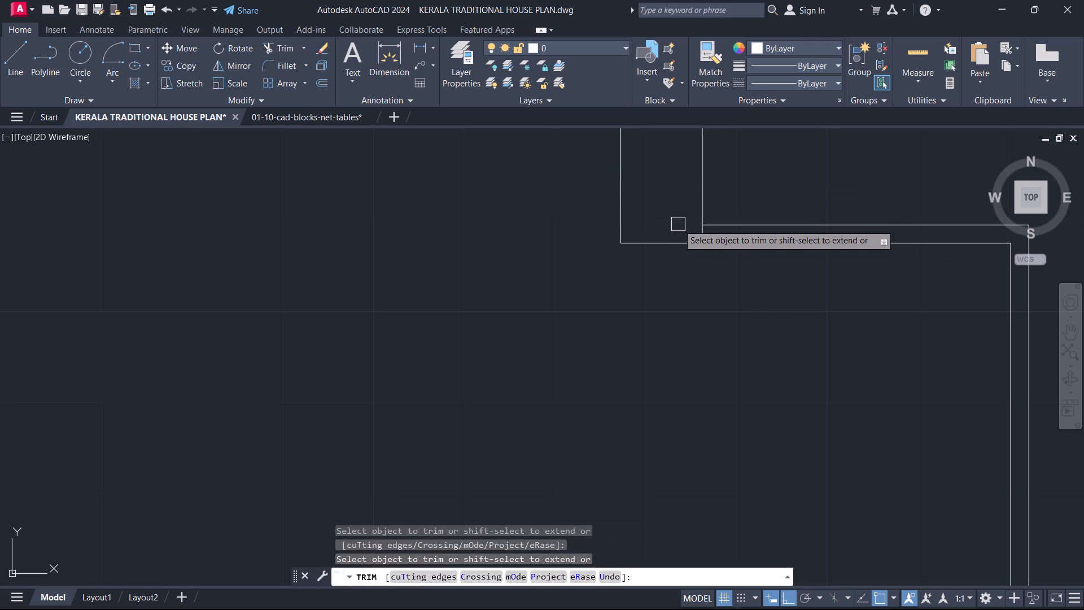
key("Escape")
Join the projection's south inner line to the wall's inner face with Fillet and trim the leftover line across the wall.
scroll(684, 265, "down", 2)
middle_click_drag(680, 265, 670, 146)
scroll(680, 304, "up", 1)
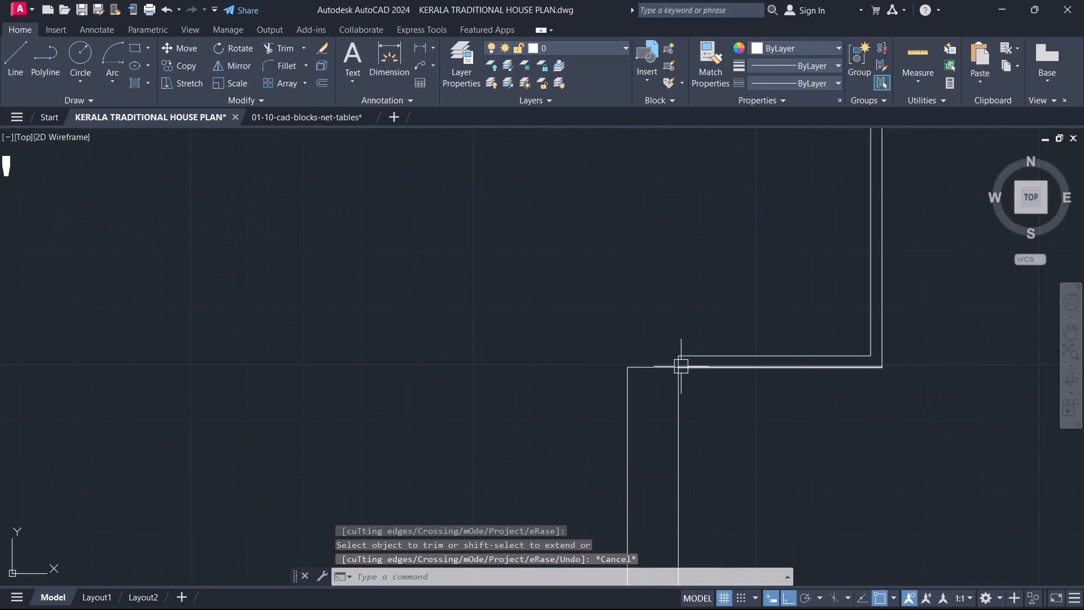
type("F")
key("space")
scroll(705, 350, "up", 2)
left_click(705, 360)
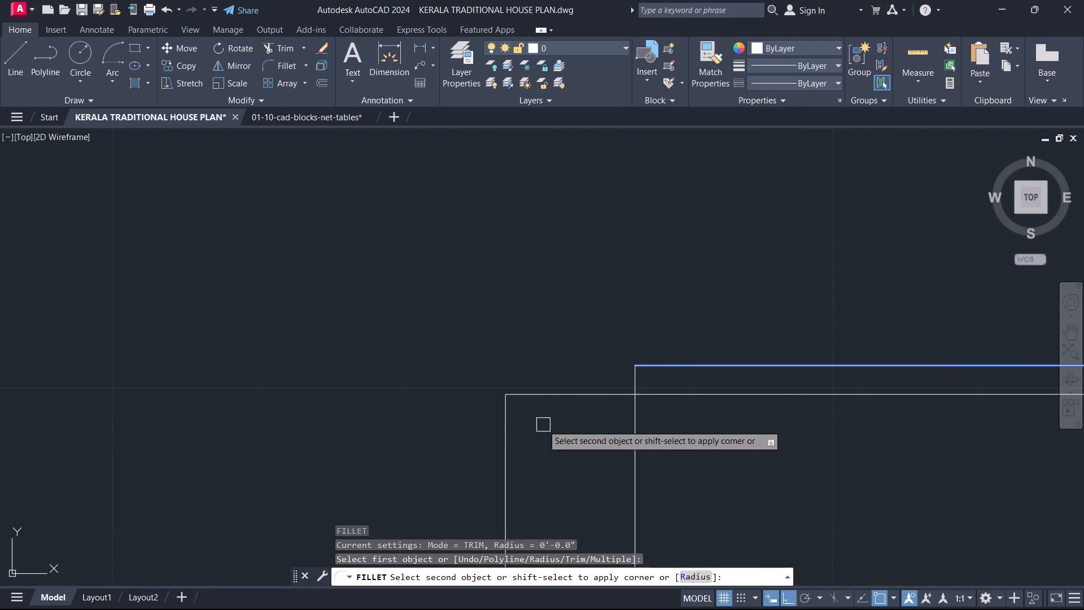
left_click(505, 417)
key("Escape")
type("TR")
key("space")
left_click(572, 406)
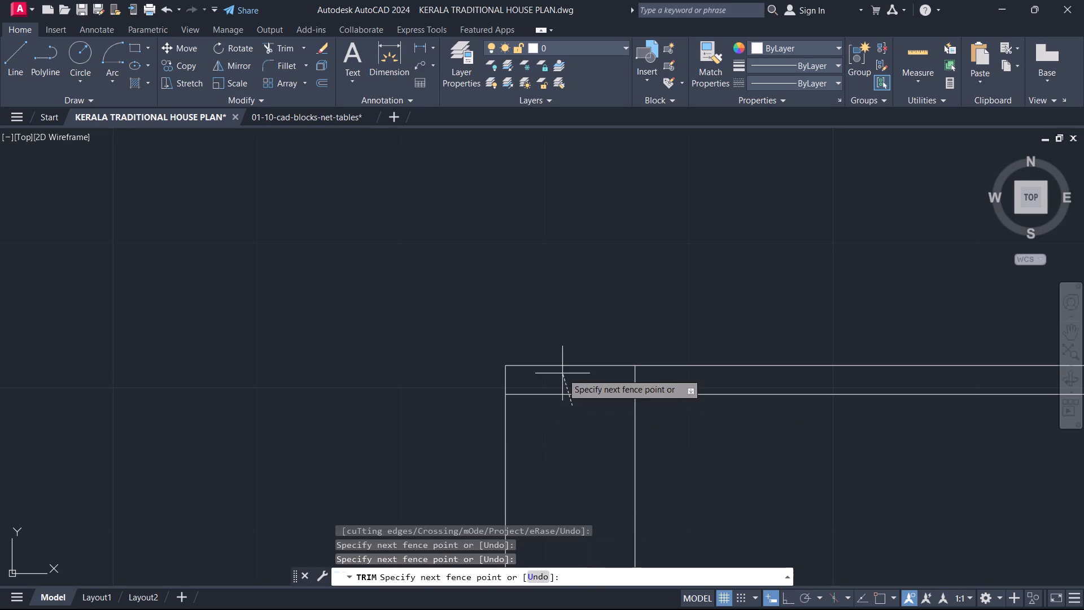
left_click(567, 382)
key("Escape")
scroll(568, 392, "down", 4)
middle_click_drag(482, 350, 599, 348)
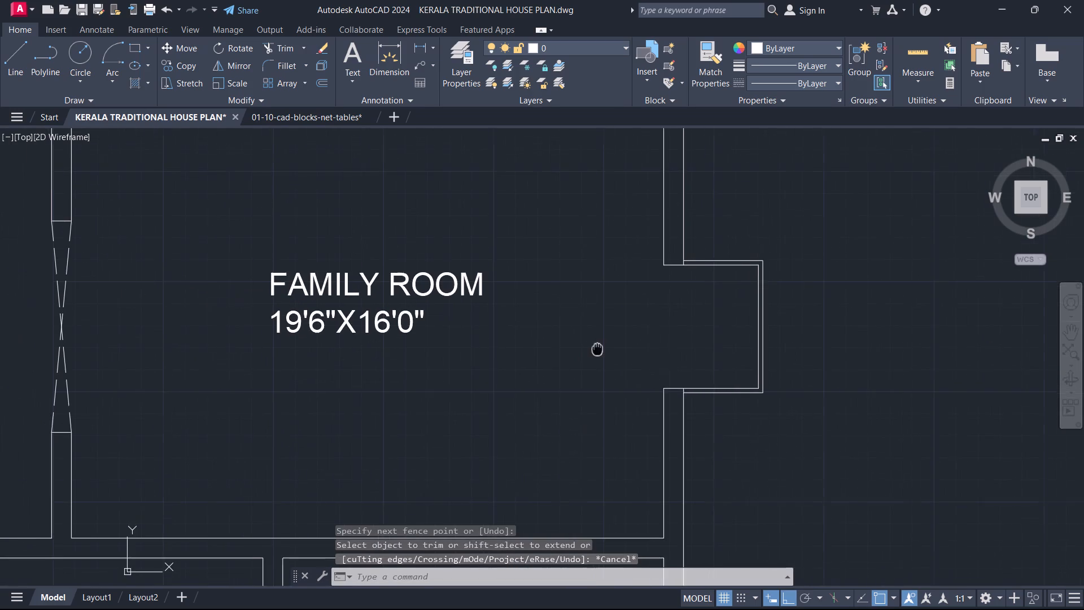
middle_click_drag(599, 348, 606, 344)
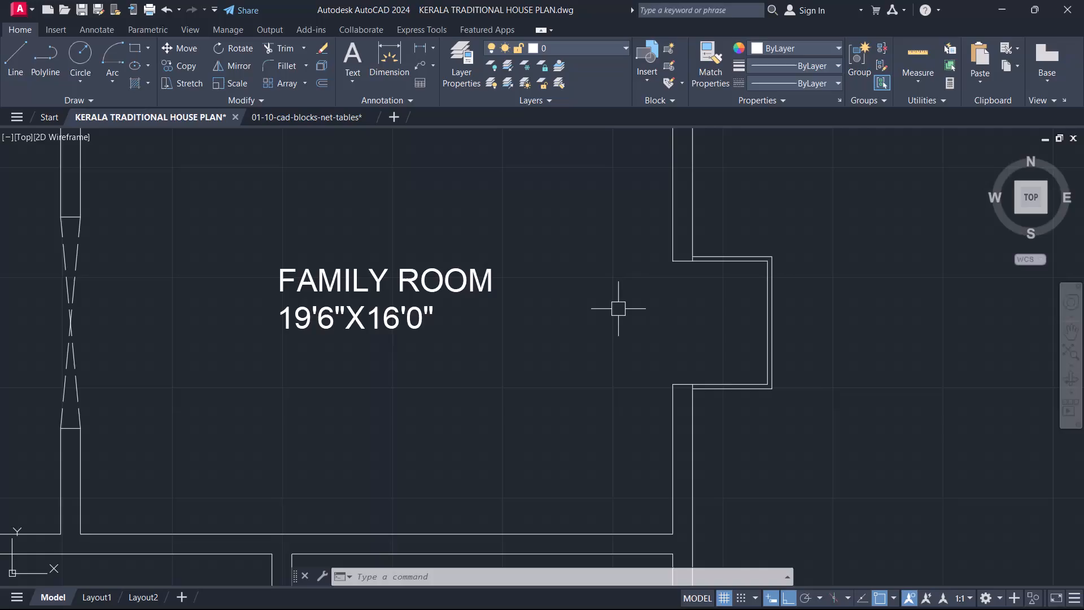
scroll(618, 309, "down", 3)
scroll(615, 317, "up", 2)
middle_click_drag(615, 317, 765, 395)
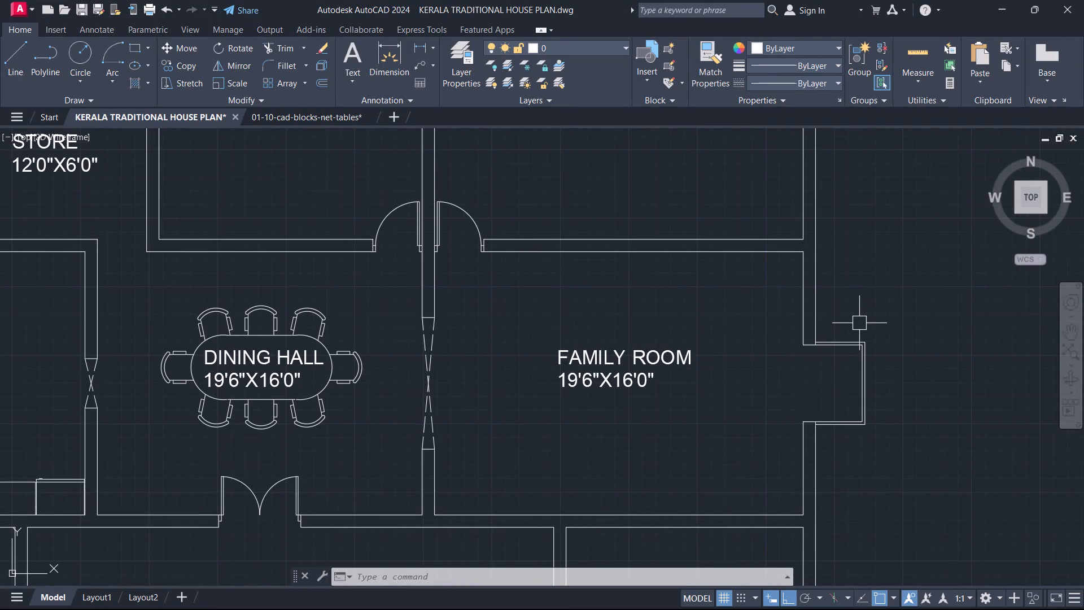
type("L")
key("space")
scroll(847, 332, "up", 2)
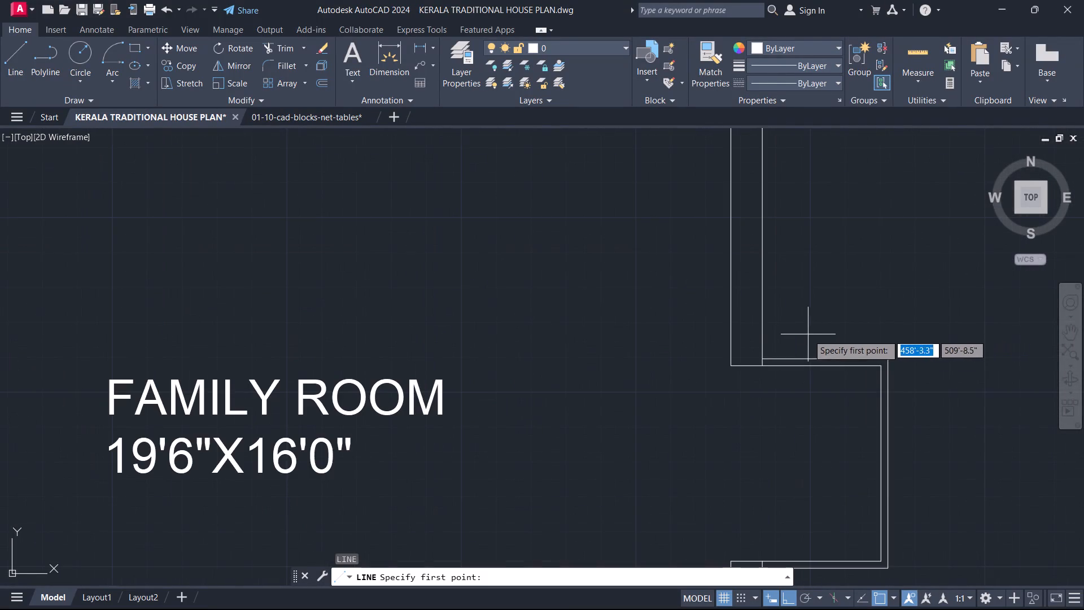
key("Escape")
Offset the projection's outer north, east and south lines 9" outward.
type("O")
key("space")
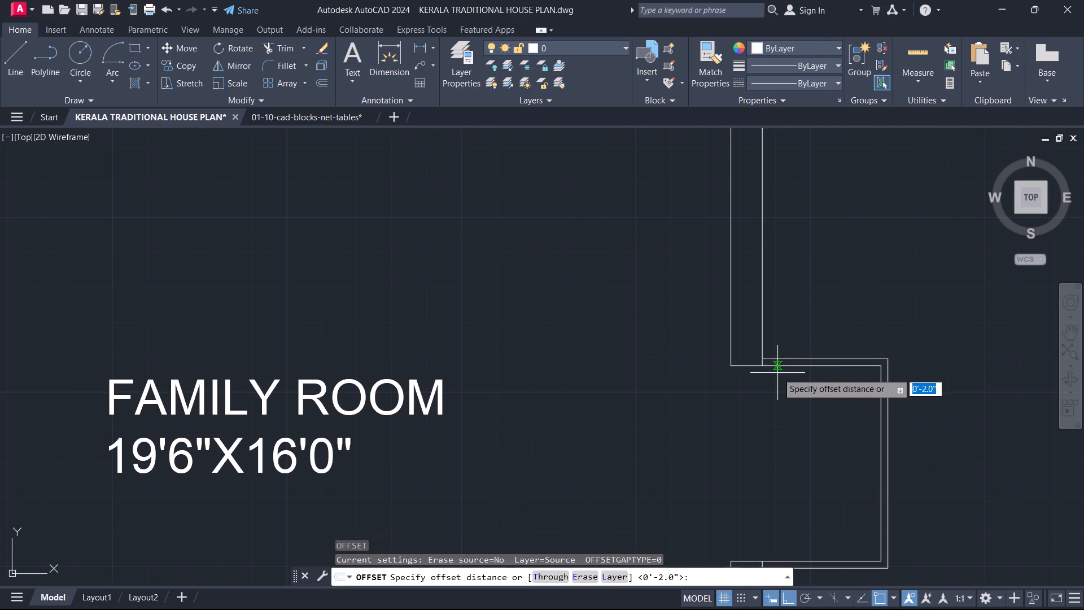
key("1")
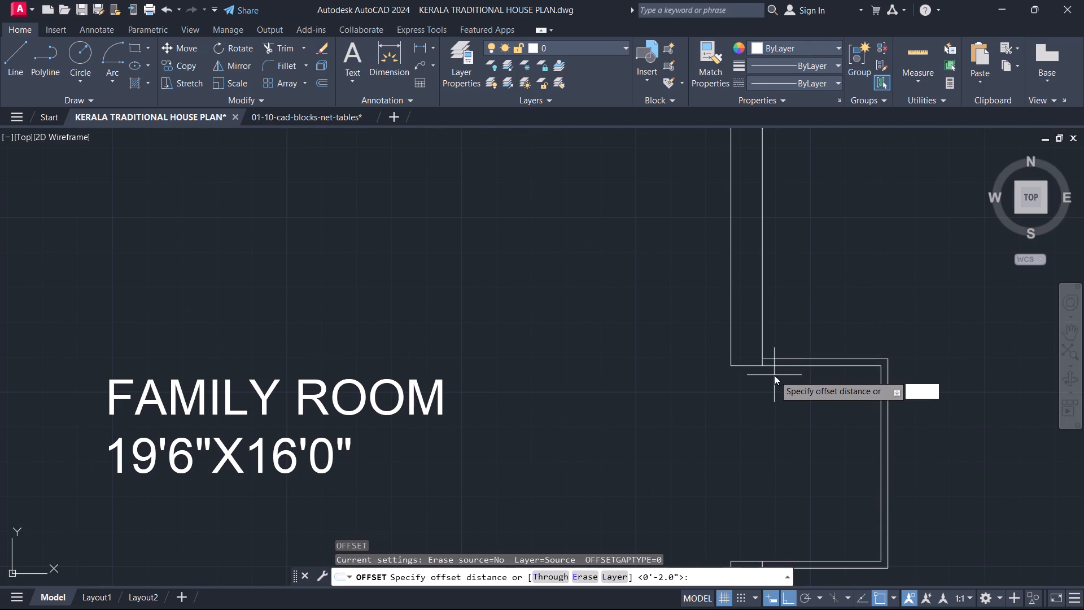
key("BackSpace")
key("9")
key("Return")
left_click(785, 355)
left_click(798, 304)
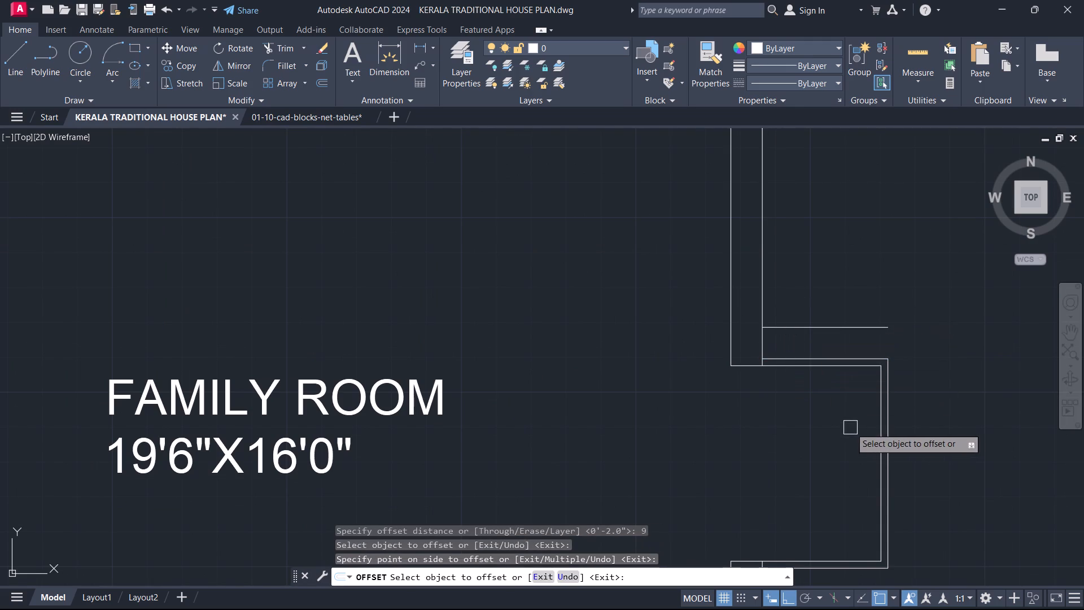
left_click(895, 438)
left_click(916, 442)
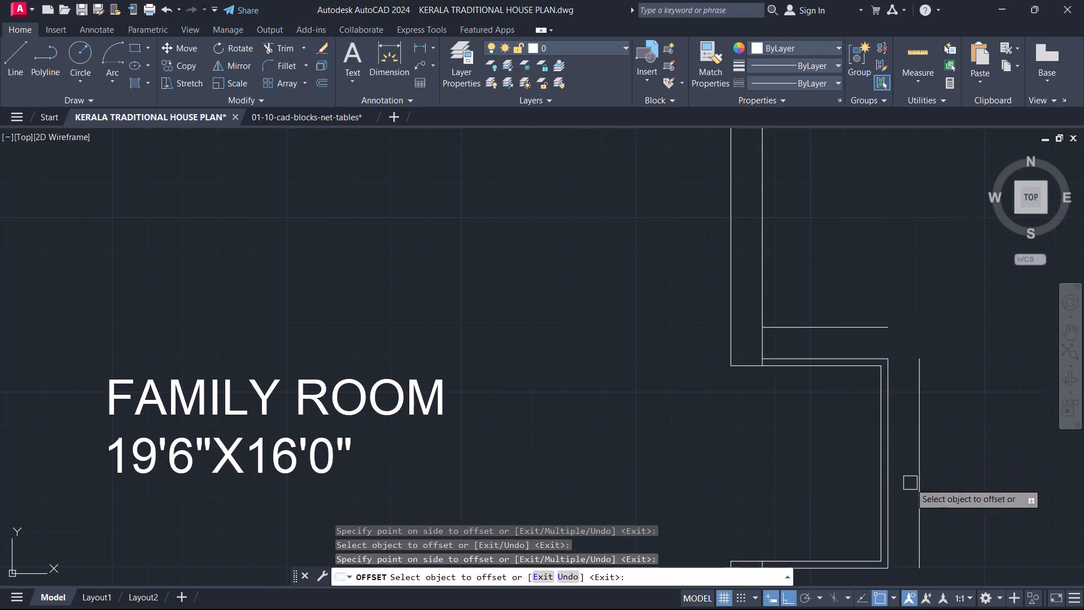
middle_click_drag(910, 483, 910, 227)
left_click(838, 319)
left_click(837, 343)
key("Escape")
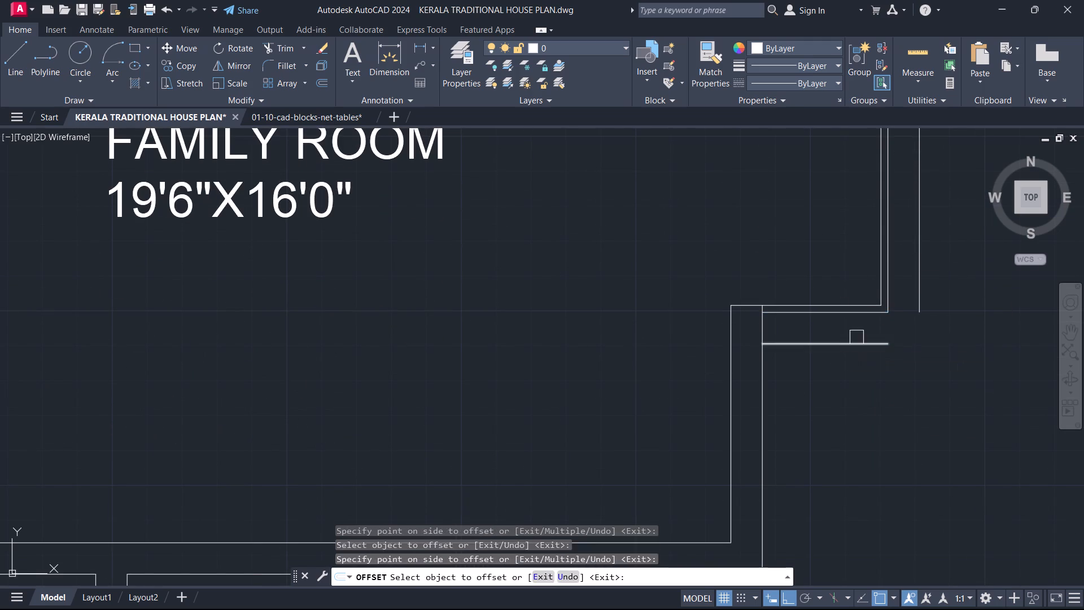
Offset the three new lines around the projection another 9" outward, forming a second parallel set.
scroll(866, 332, "down", 1)
middle_click_drag(820, 369, 771, 437)
key("space")
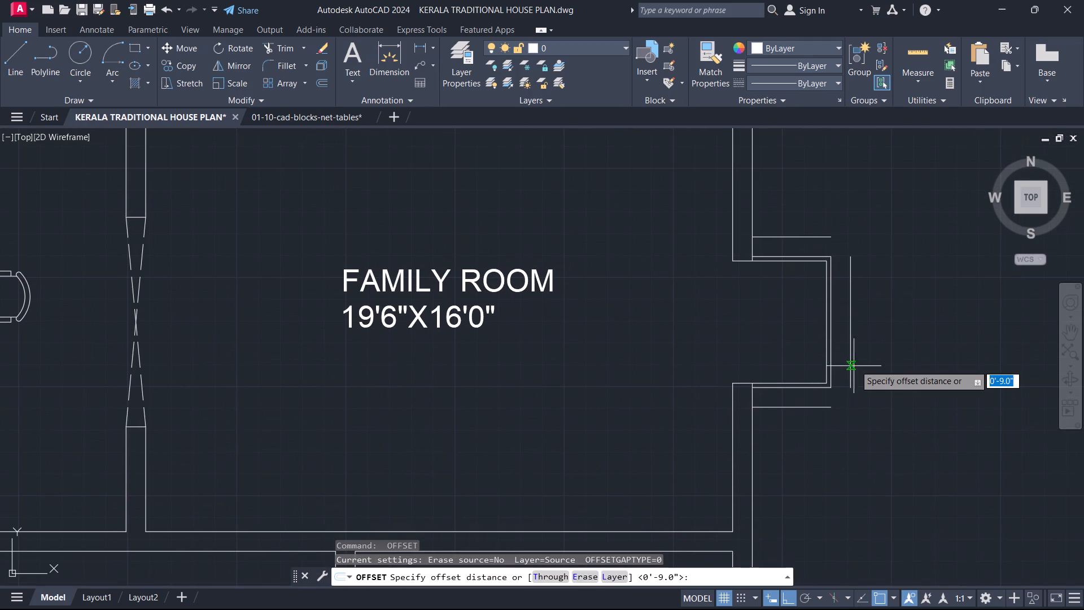
key("space")
left_click(853, 346)
left_click(880, 336)
left_click(807, 405)
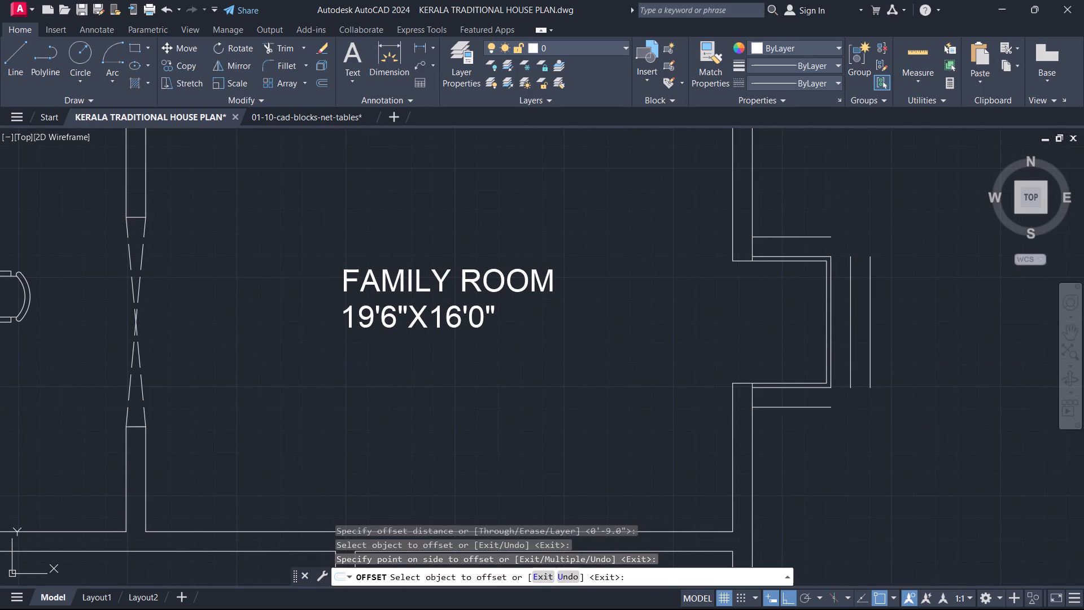
left_click_drag(813, 452, 813, 445)
left_click(815, 237)
left_click(825, 189)
key("Escape")
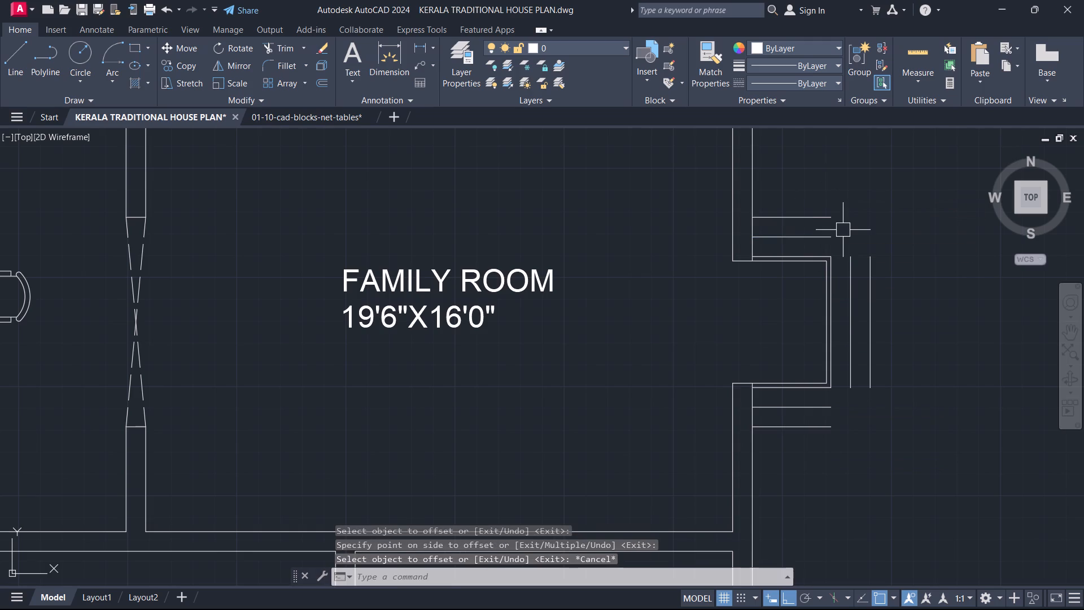
Join the inner set of offset lines around the family room projection at both corners with zero-radius Fillet.
type("F")
key("space")
left_click(824, 234)
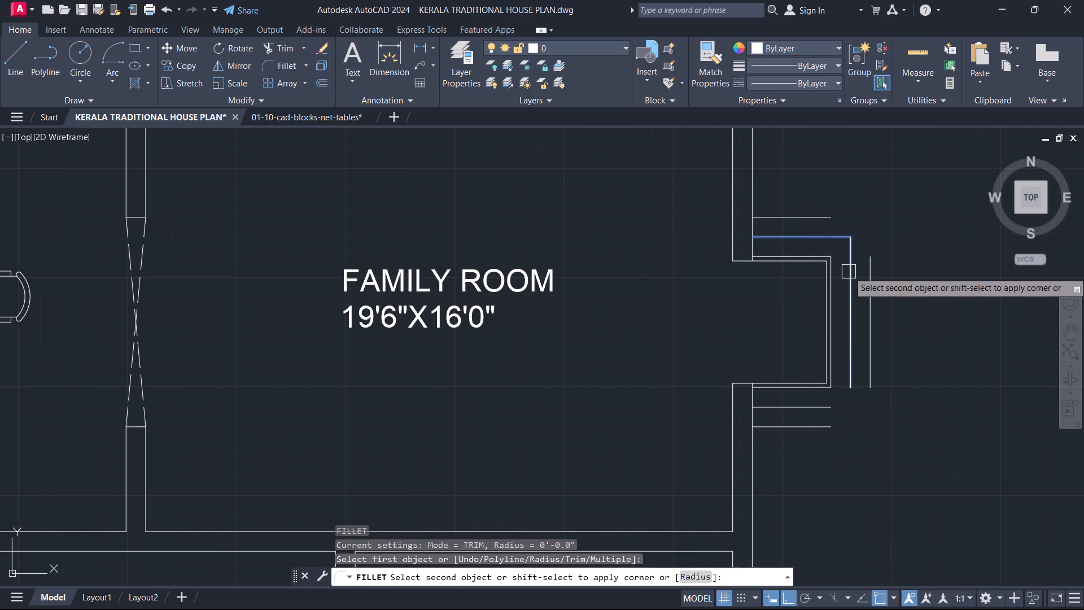
left_click(849, 272)
key("space")
left_click(832, 408)
left_click(852, 368)
Join the outermost set of offset lines around the projection at both corners with zero-radius Fillet.
key("space")
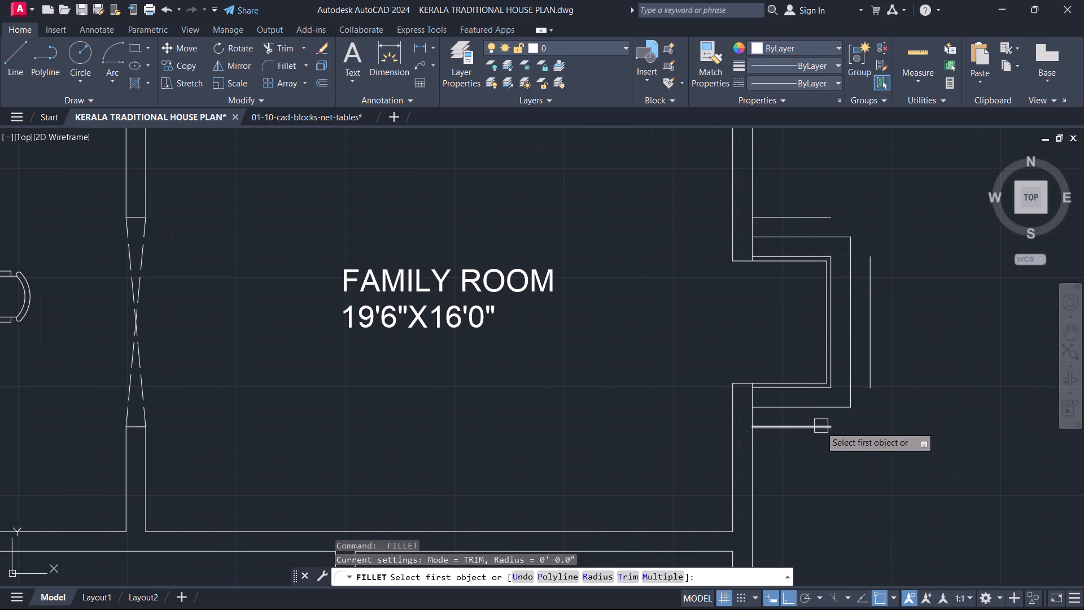
left_click(820, 428)
key("space")
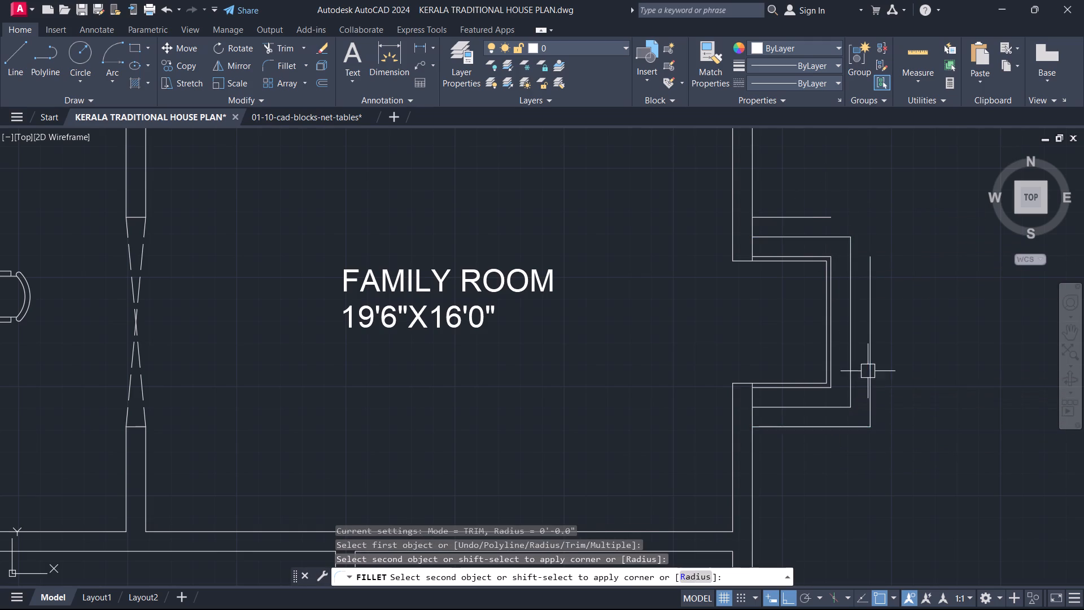
left_click(868, 371)
key("space")
left_click(821, 220)
left_click(872, 279)
key("Escape")
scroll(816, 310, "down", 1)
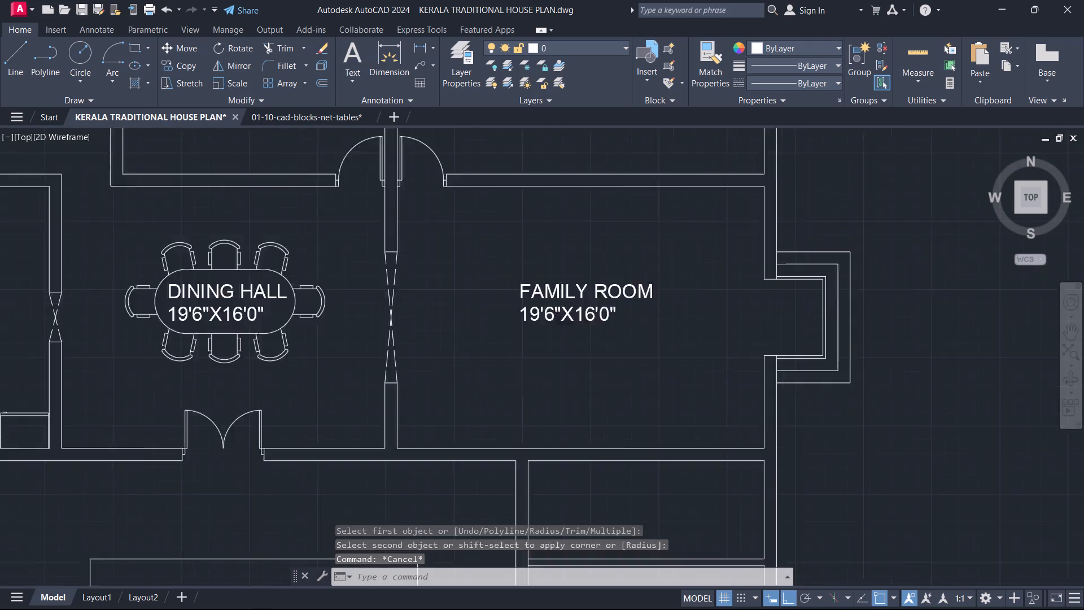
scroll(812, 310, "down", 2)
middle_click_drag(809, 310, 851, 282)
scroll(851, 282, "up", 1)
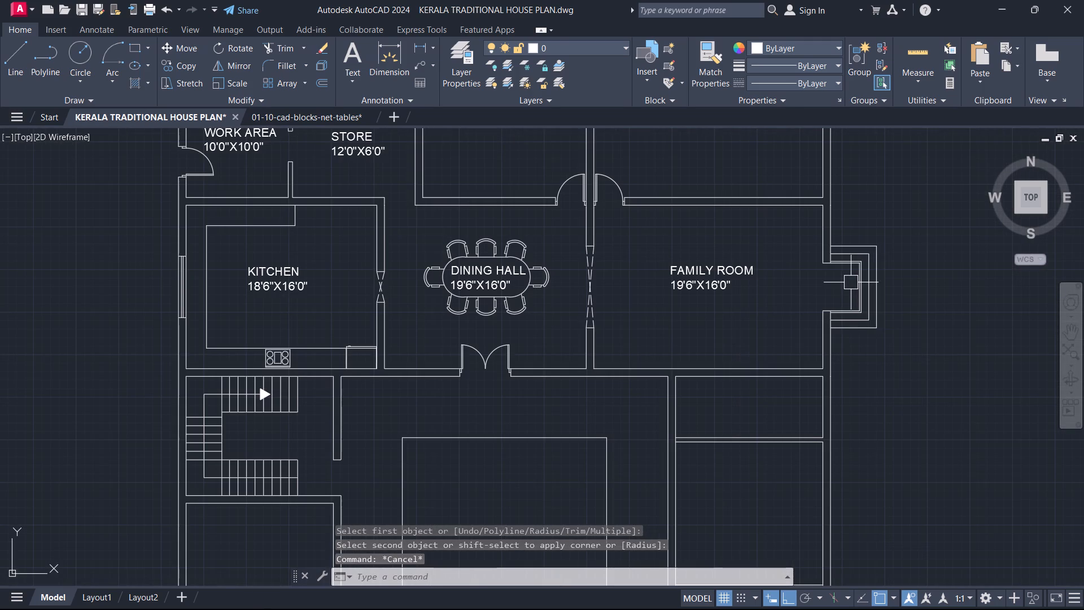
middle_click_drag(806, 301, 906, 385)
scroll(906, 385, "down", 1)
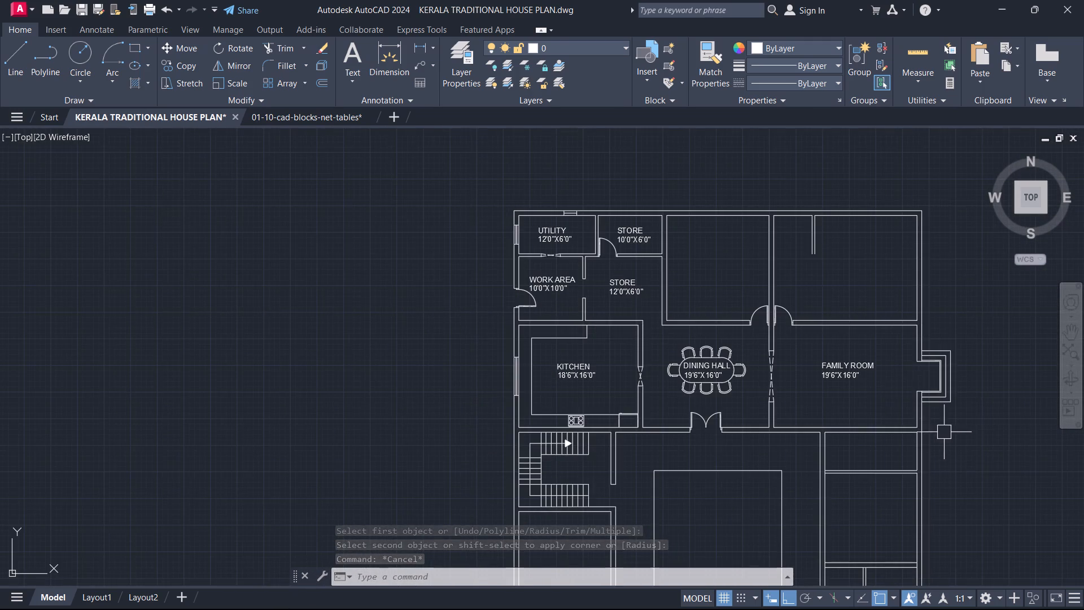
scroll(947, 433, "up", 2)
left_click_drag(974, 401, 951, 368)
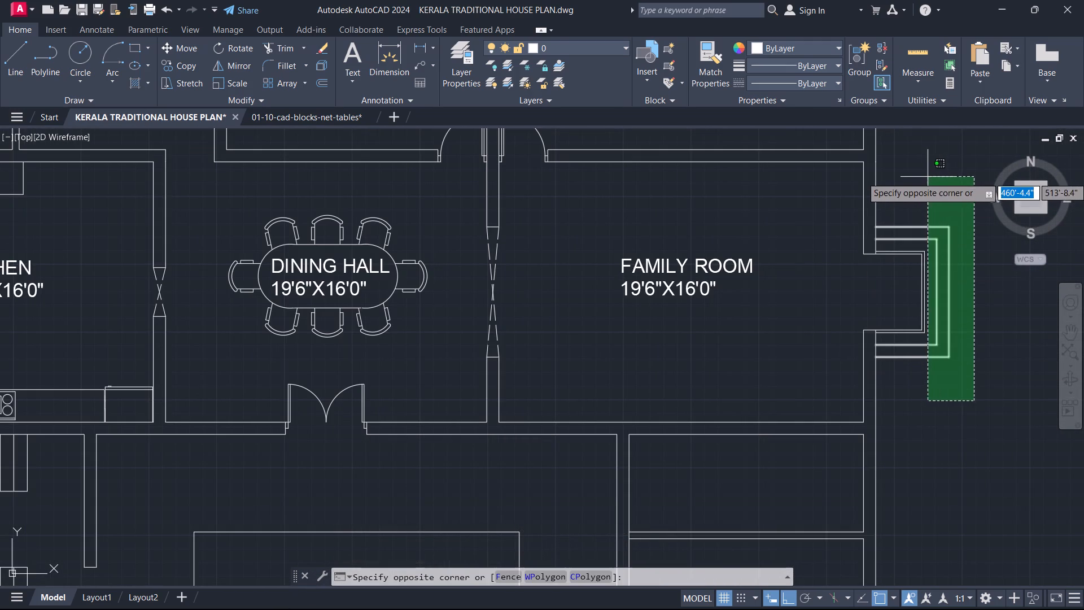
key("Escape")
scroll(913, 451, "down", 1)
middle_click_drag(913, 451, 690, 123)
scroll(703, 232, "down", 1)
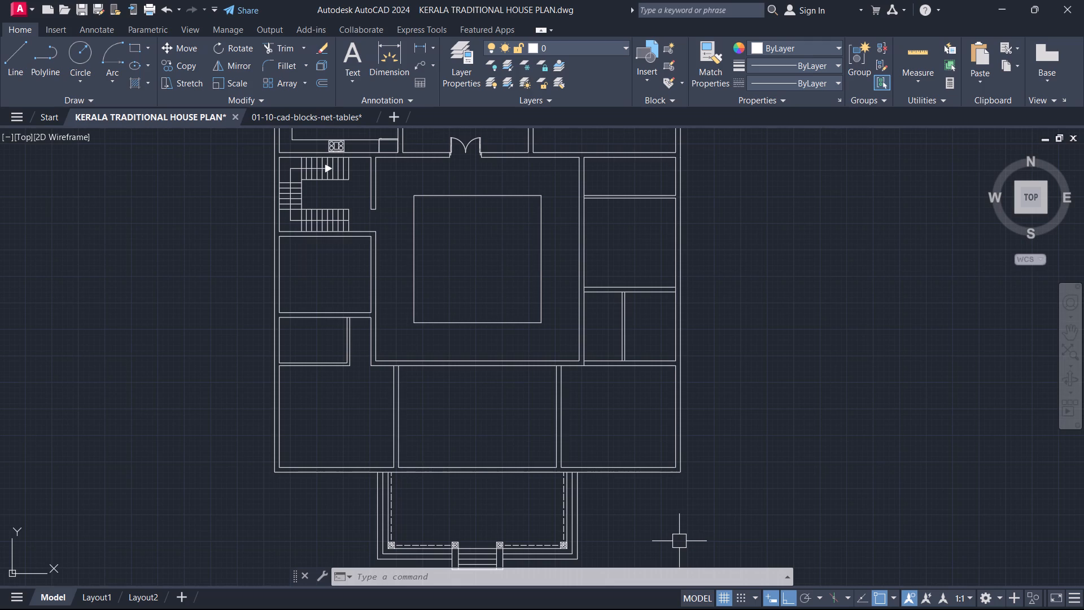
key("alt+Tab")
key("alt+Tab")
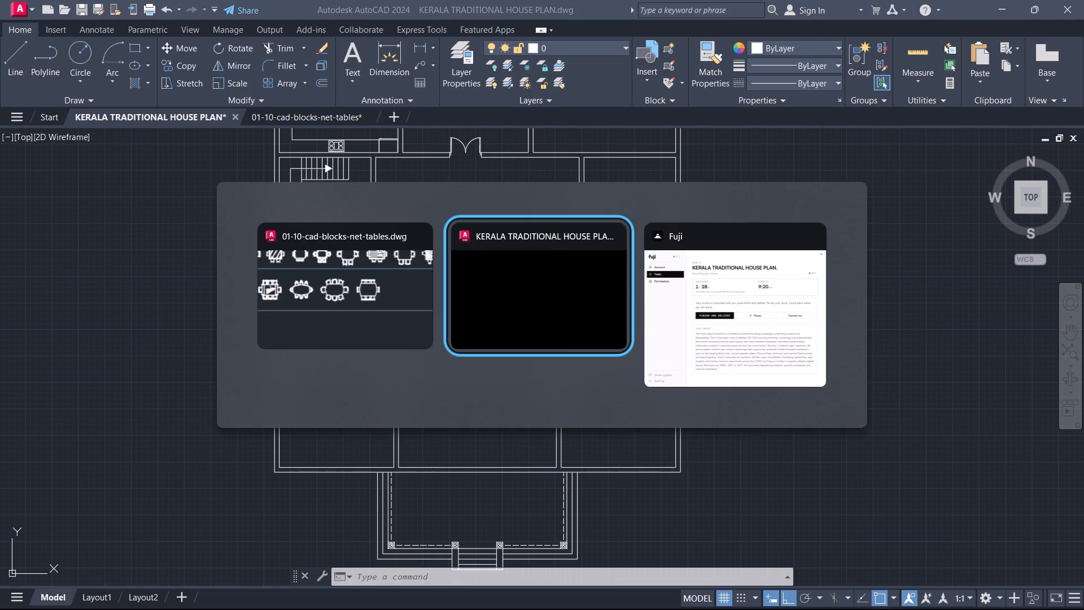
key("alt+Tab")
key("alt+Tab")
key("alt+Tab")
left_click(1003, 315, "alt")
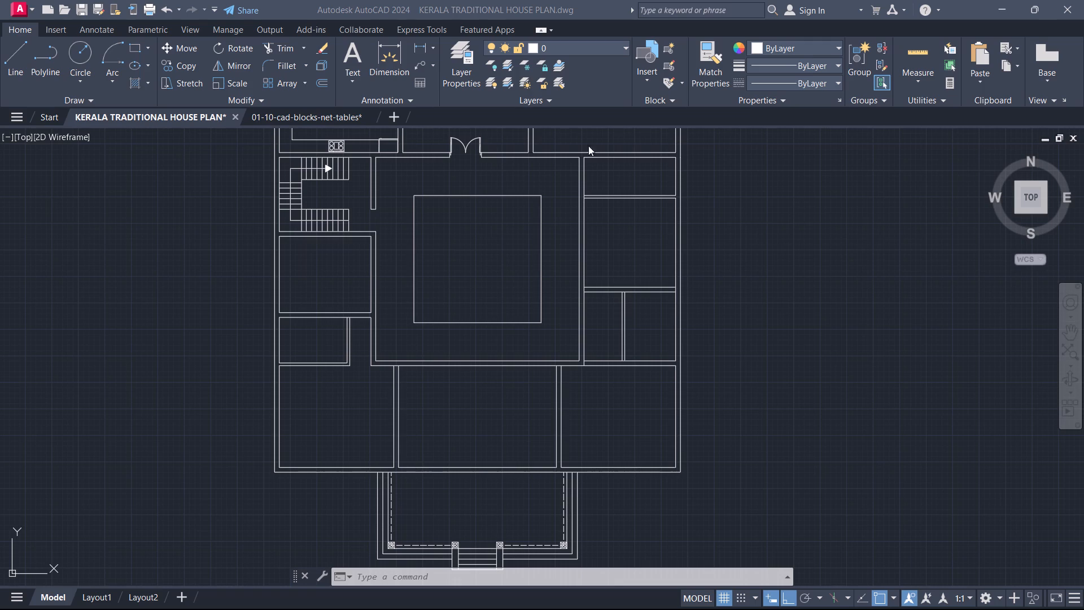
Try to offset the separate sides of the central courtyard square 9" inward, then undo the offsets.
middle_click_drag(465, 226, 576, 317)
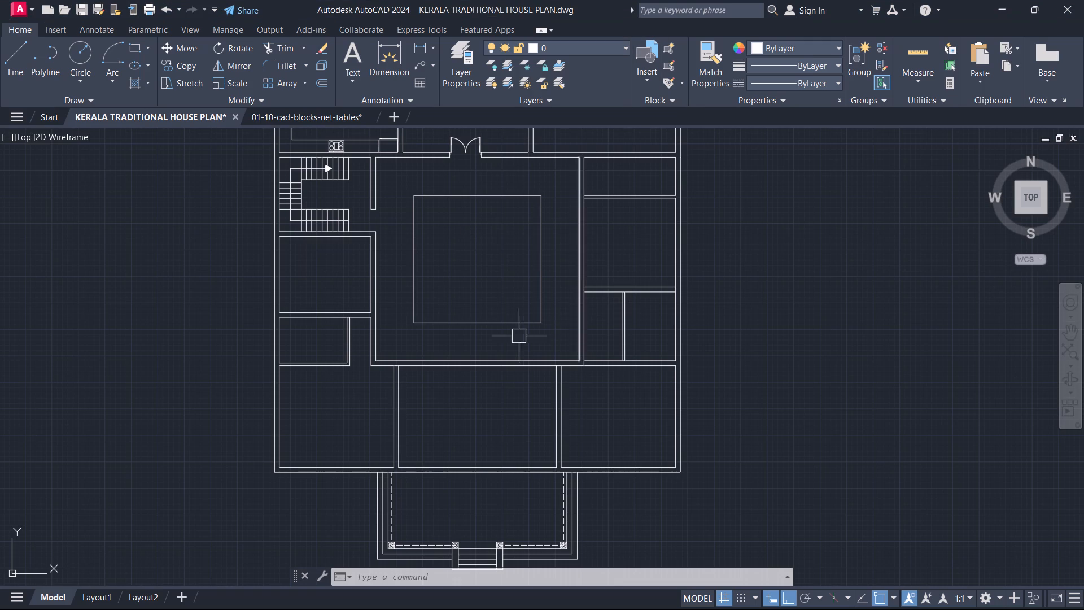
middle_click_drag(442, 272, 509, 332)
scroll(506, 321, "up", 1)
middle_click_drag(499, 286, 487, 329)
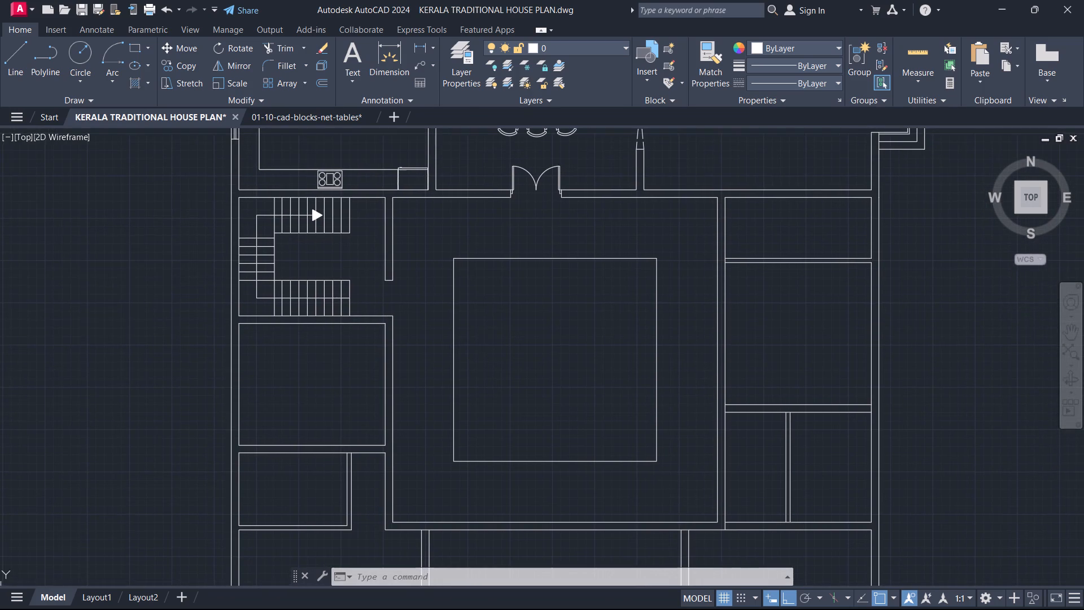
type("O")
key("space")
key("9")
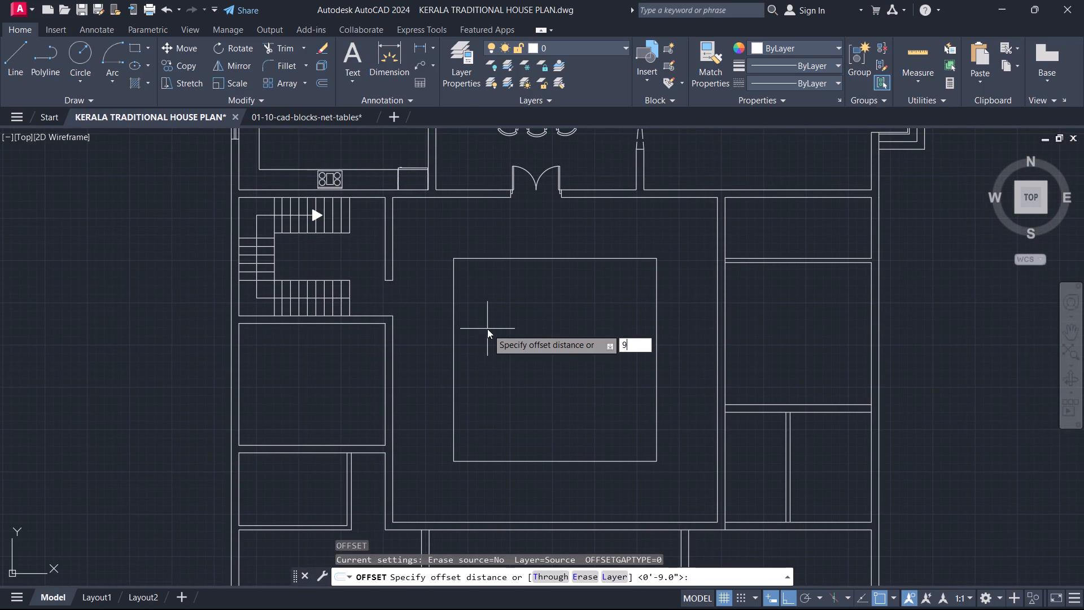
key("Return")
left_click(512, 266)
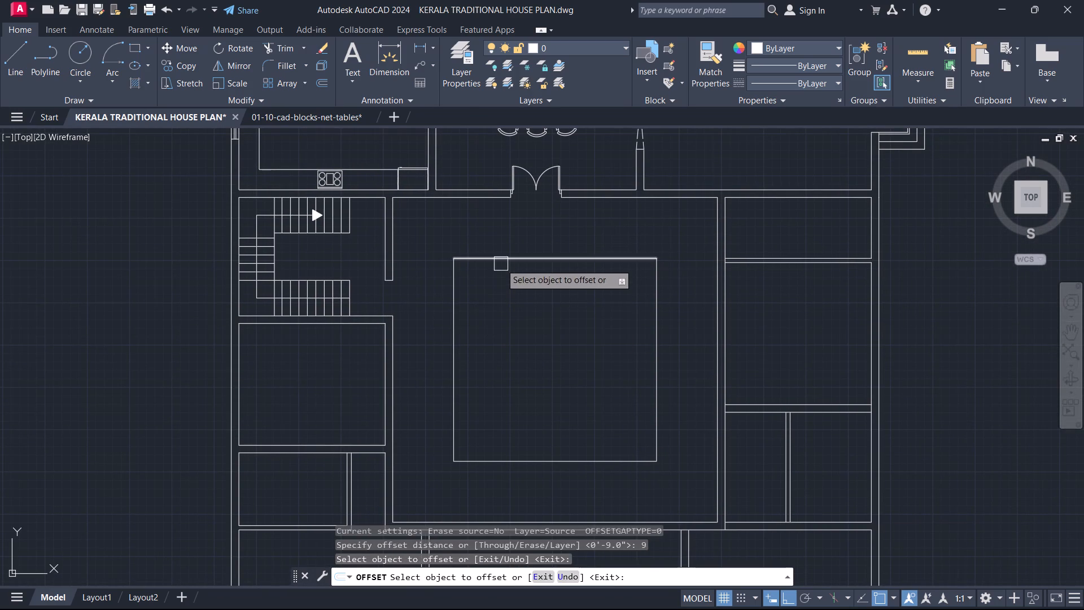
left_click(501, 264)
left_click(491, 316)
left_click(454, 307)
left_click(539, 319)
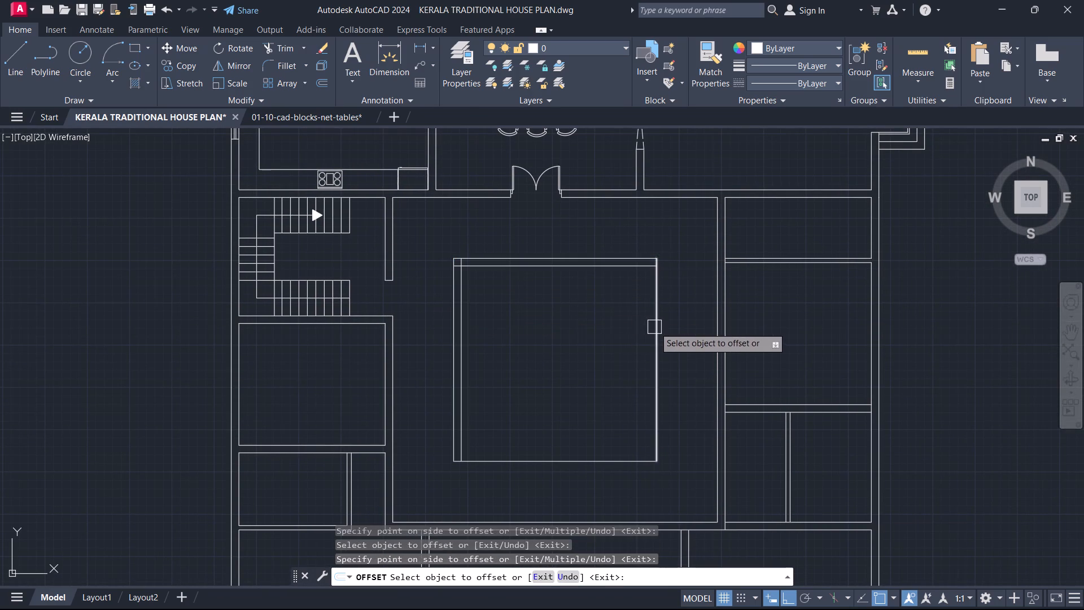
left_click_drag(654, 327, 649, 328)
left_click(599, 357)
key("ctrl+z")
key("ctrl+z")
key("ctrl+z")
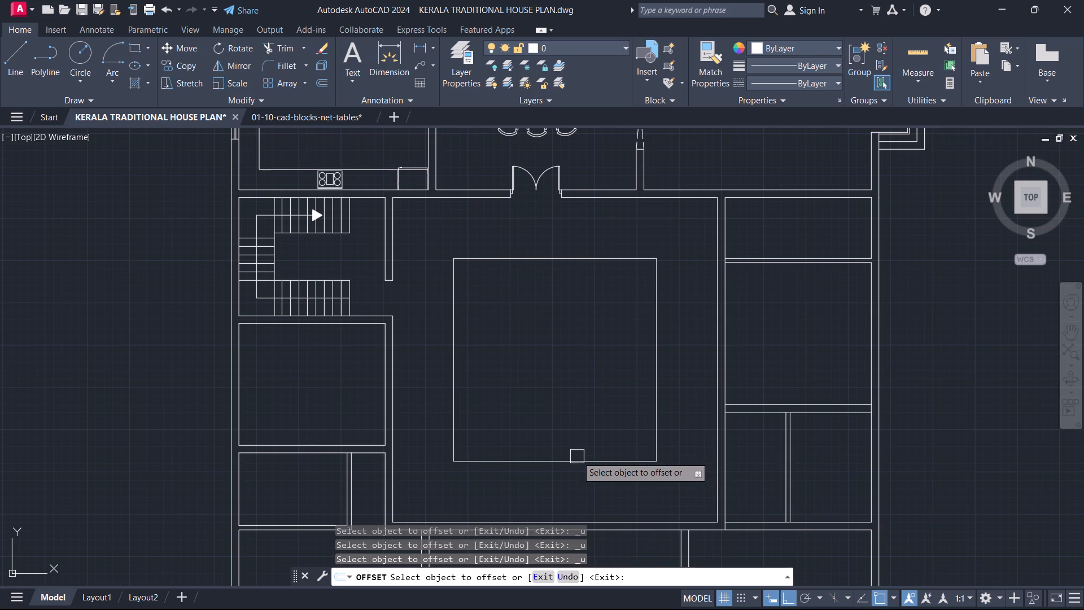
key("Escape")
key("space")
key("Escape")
Join the four sides of the central courtyard square into one polyline.
left_click_drag(670, 480, 622, 412)
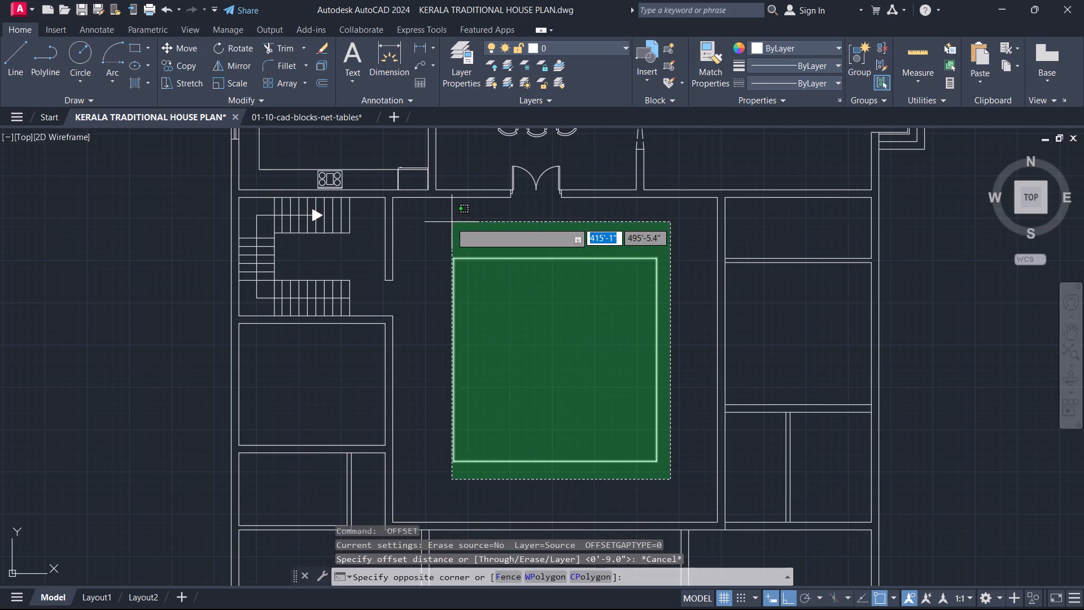
left_click(444, 222)
type("J")
key("space")
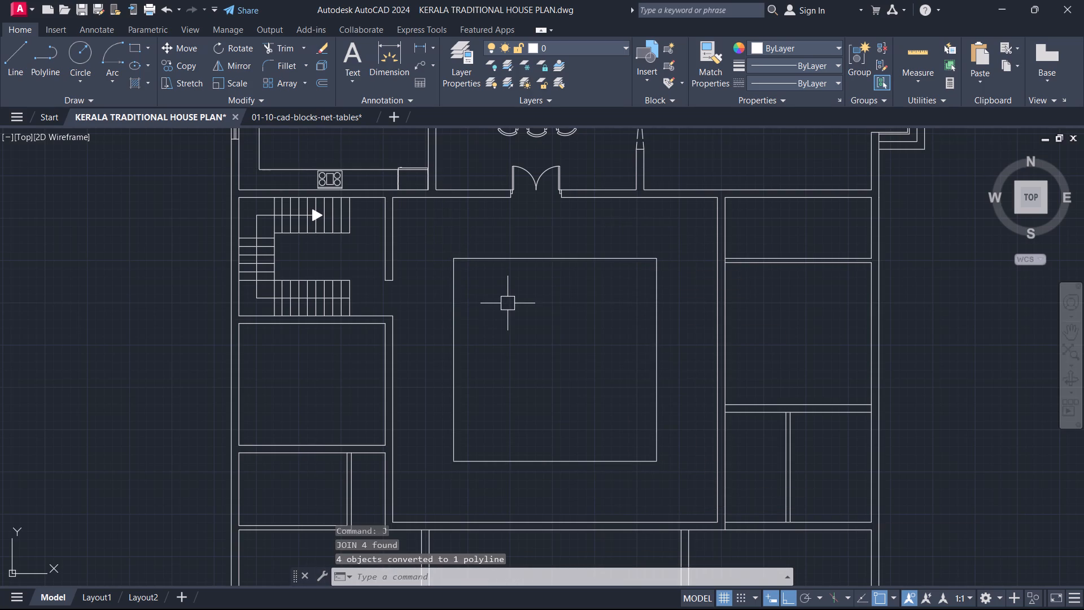
Offset the courtyard square 9" inward twice to form two concentric inner squares.
key("o")
key("space")
key("Escape")
key("o")
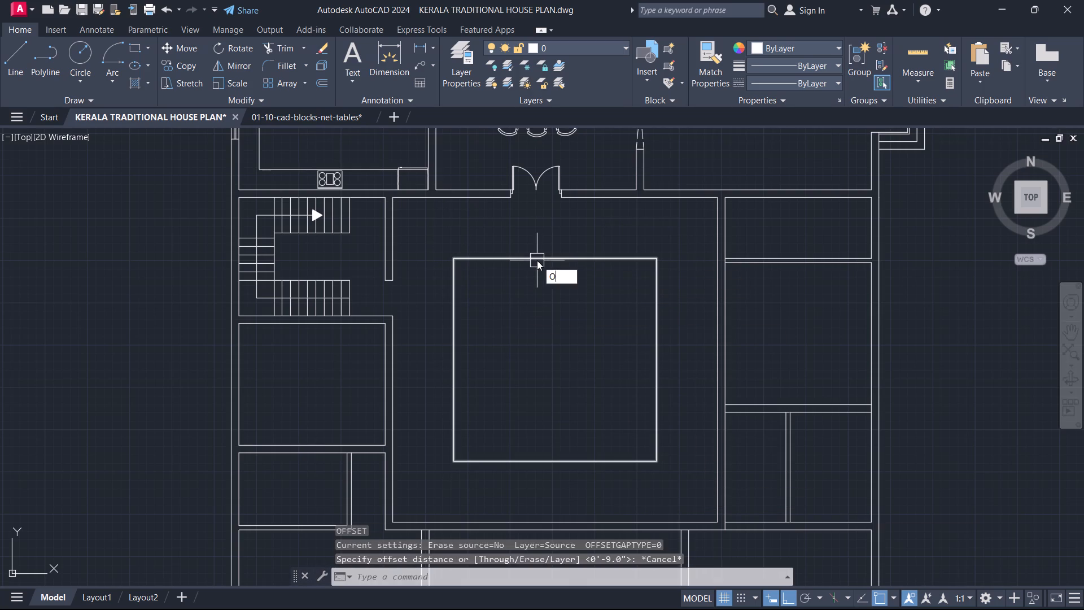
key("space")
key("space")
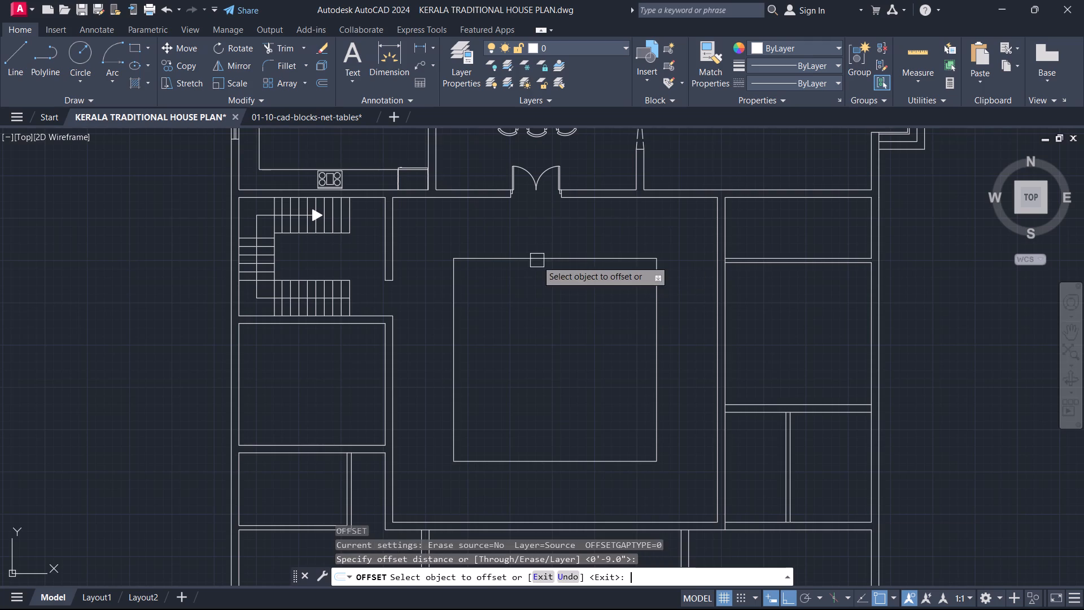
left_click(537, 260)
left_click(558, 259)
left_click(569, 321)
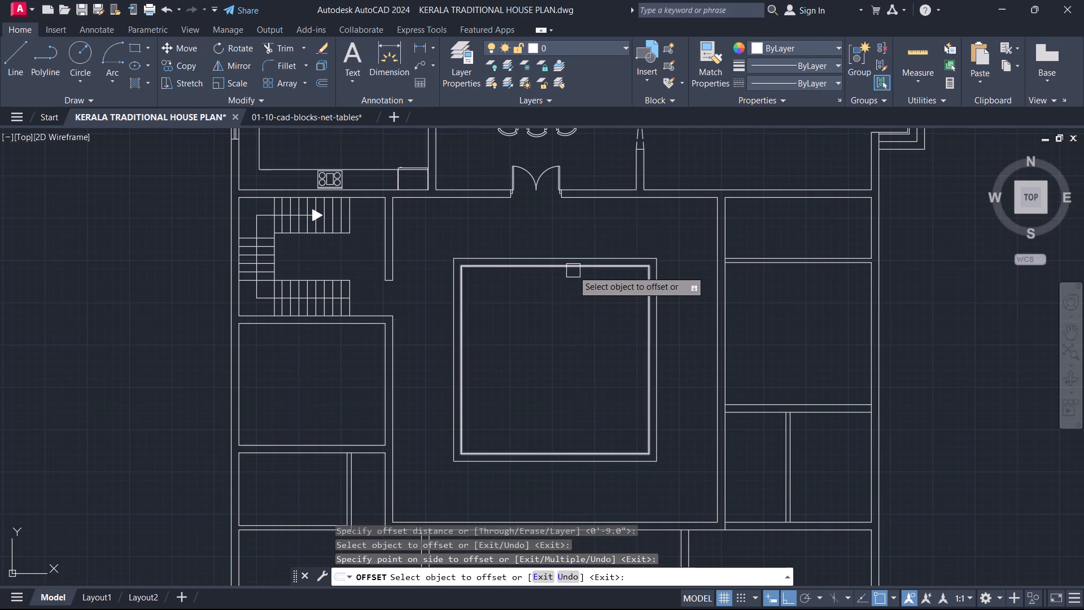
left_click(573, 271)
left_click(569, 318)
key("Escape")
Start a multiline text label inside the courtyard square with the first line NADUMUTTAM.
middle_click_drag(561, 354, 632, 346)
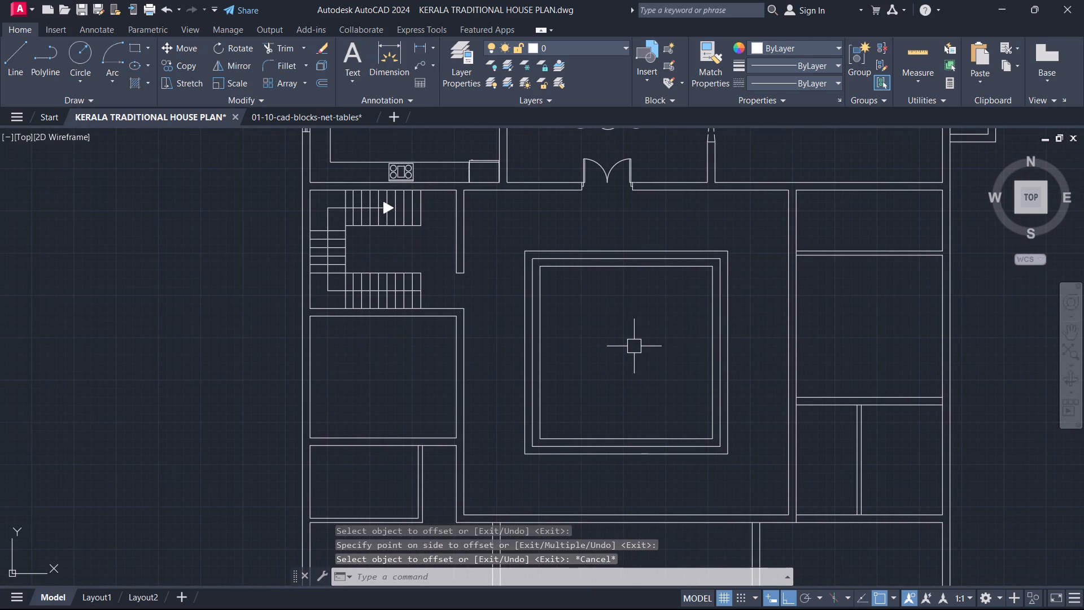
type("T")
key("space")
left_click_drag(596, 325, 602, 328)
left_click(707, 376)
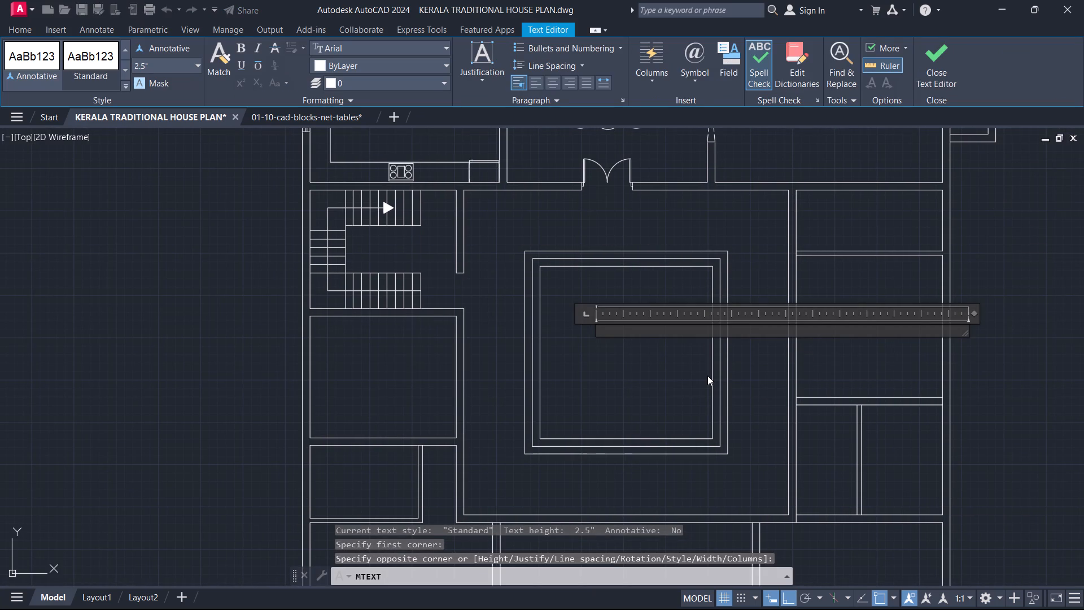
type("NADUMUTTAM")
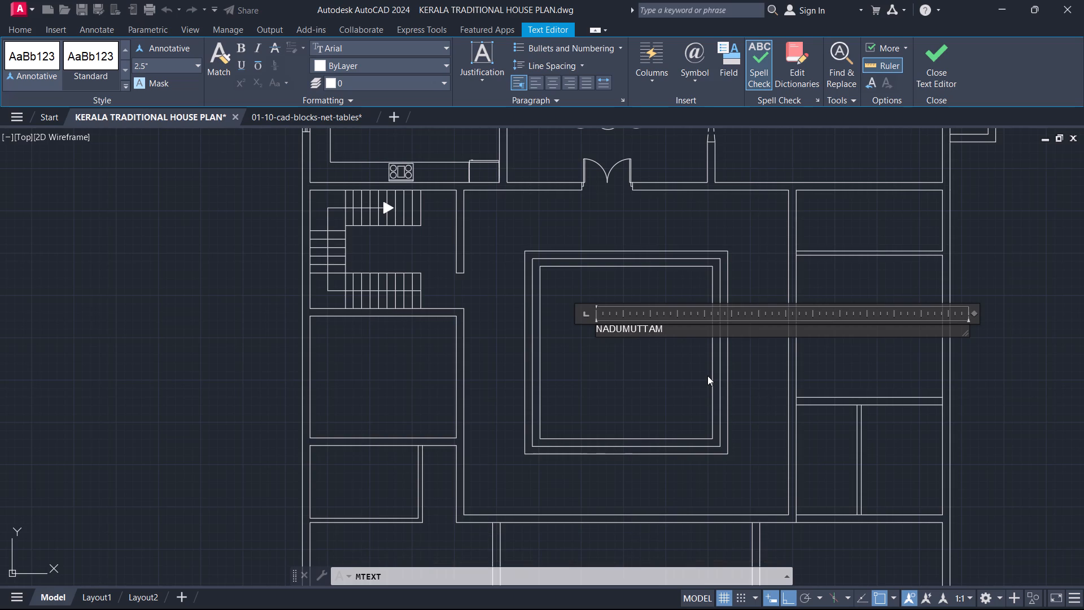
Add the second line "Open-to-sky Courtyard" to the courtyard label.
key("Return")
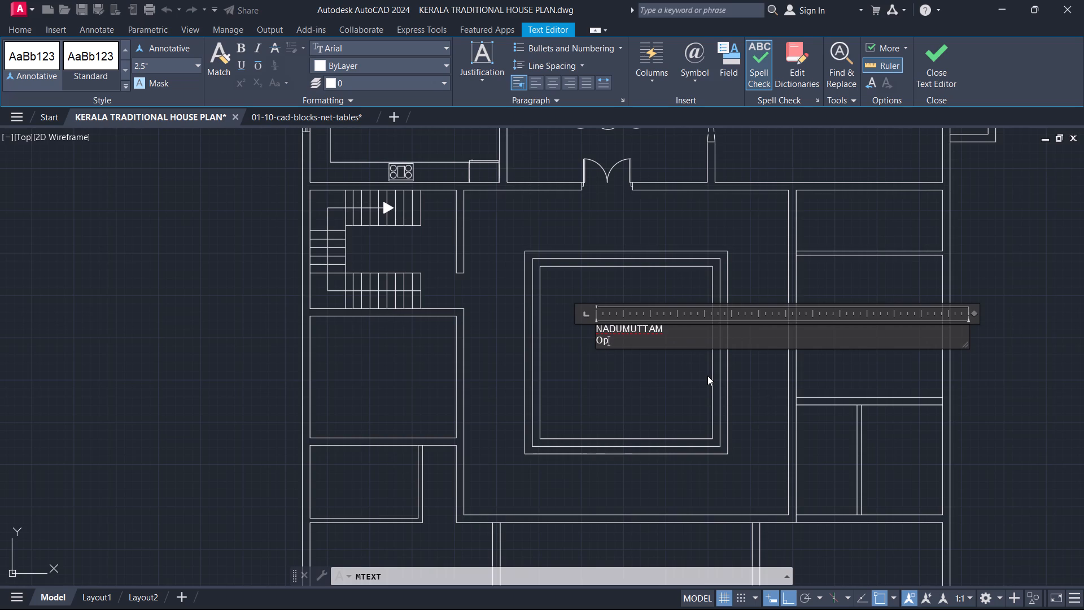
key("9")
key("BackSpace")
type("-to")
type("-sky")
key("space")
type("Cour")
key("t")
type("yar")
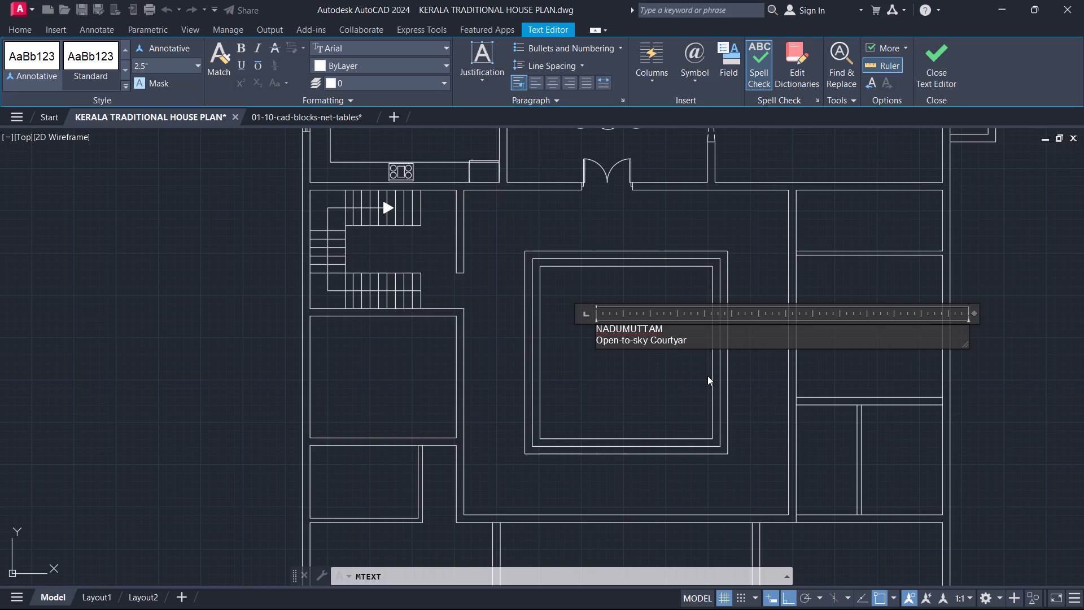
key("BackSpace")
key("f")
key("BackSpace")
key("d")
key("BackSpace")
type("rs")
key("BackSpace")
key("d")
Add a third line reading 20'0"x20'0" to the courtyard label.
key("Return")
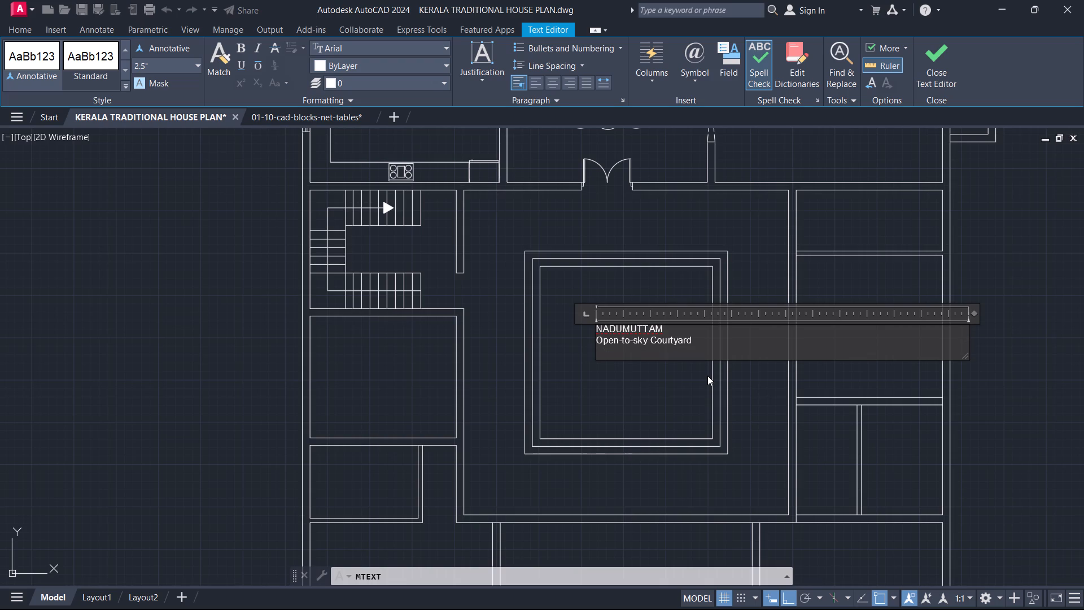
type("20'")
type("0\"")
type("20")
key("BackSpace")
key("BackSpace")
type("x20")
key("apostrophe")
type("0\"")
Indent the NADUMUTTAM and 20'0"x20'0" lines with leading spaces so they centre on the middle line, and finish the label.
scroll(601, 356, "up", 3)
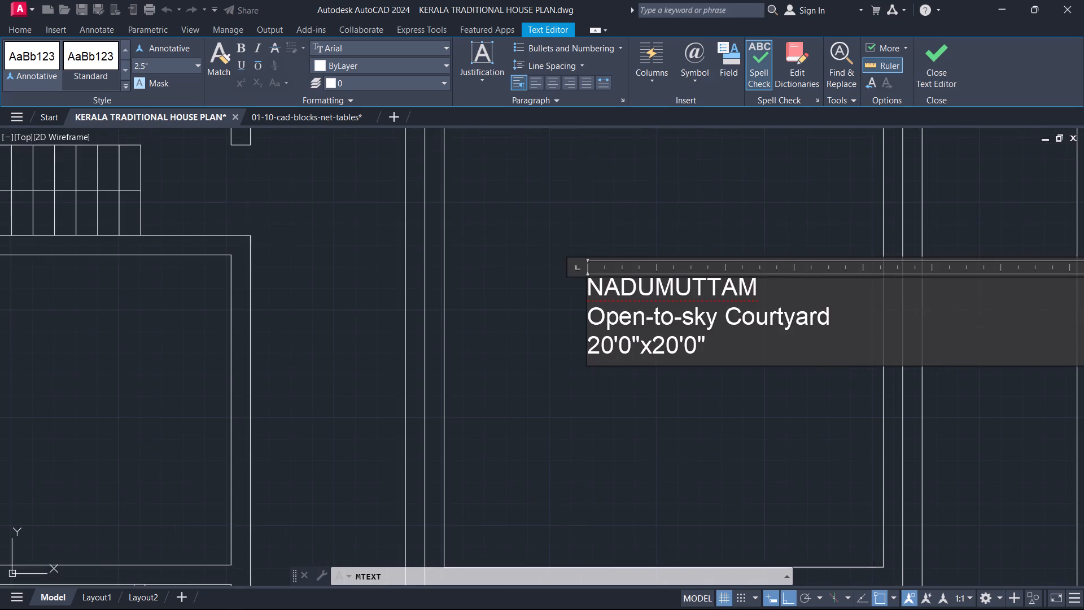
left_click(590, 343)
left_click(583, 339)
key("space")
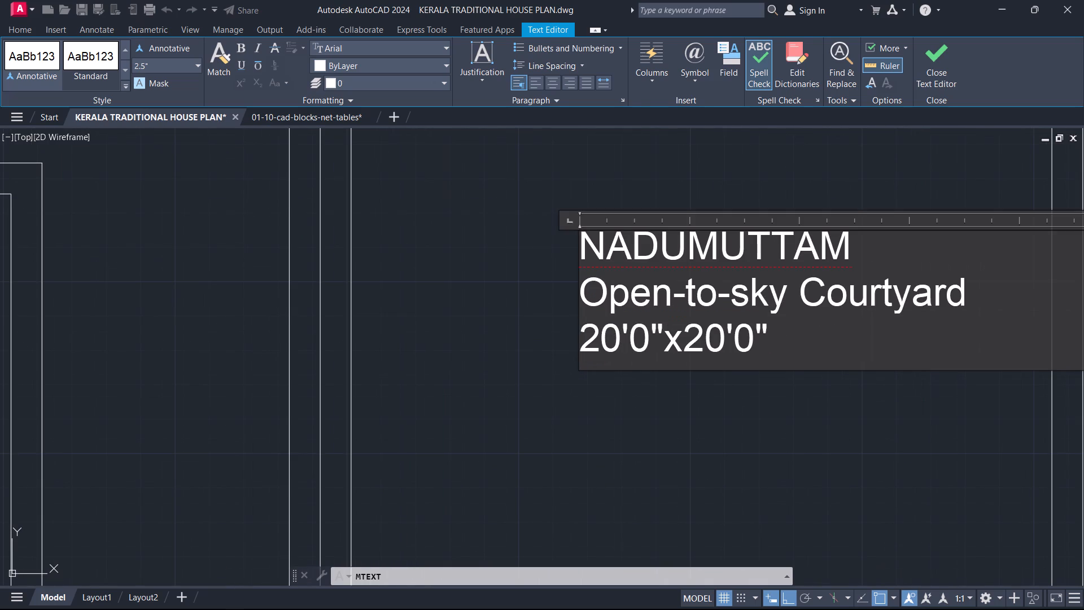
key("space")
key("space")
left_click(584, 244)
key("space")
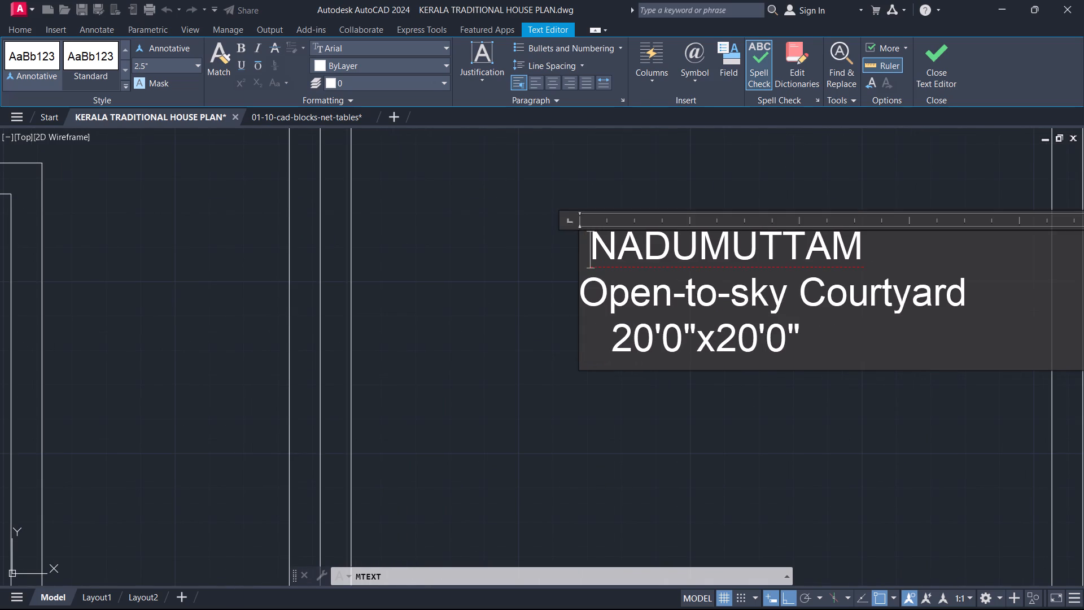
key("space")
key("space")
key("space")
key("space")
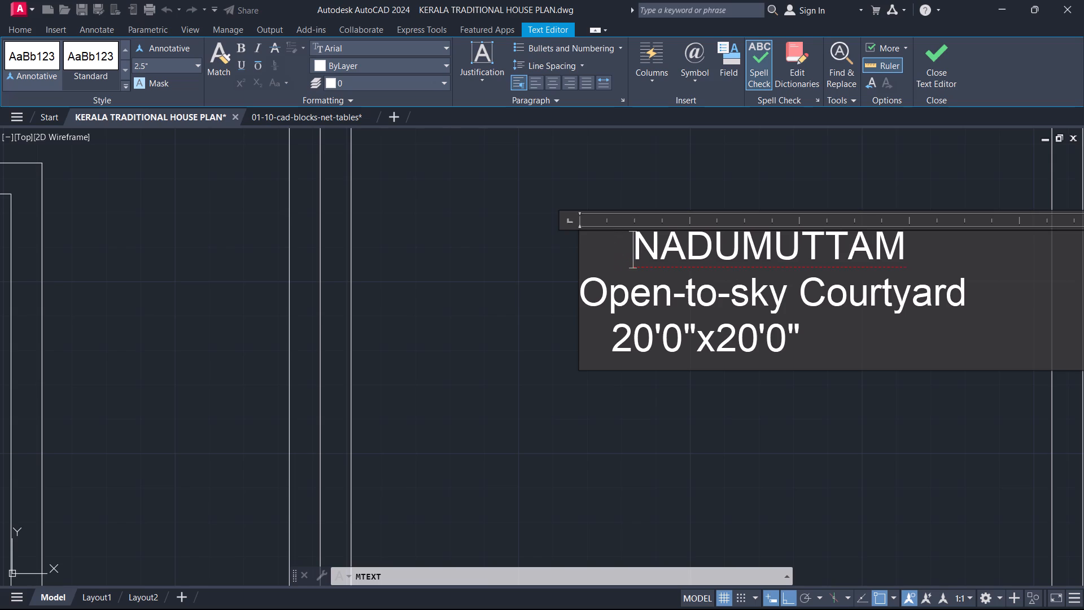
left_click(620, 348)
key("space")
key("space")
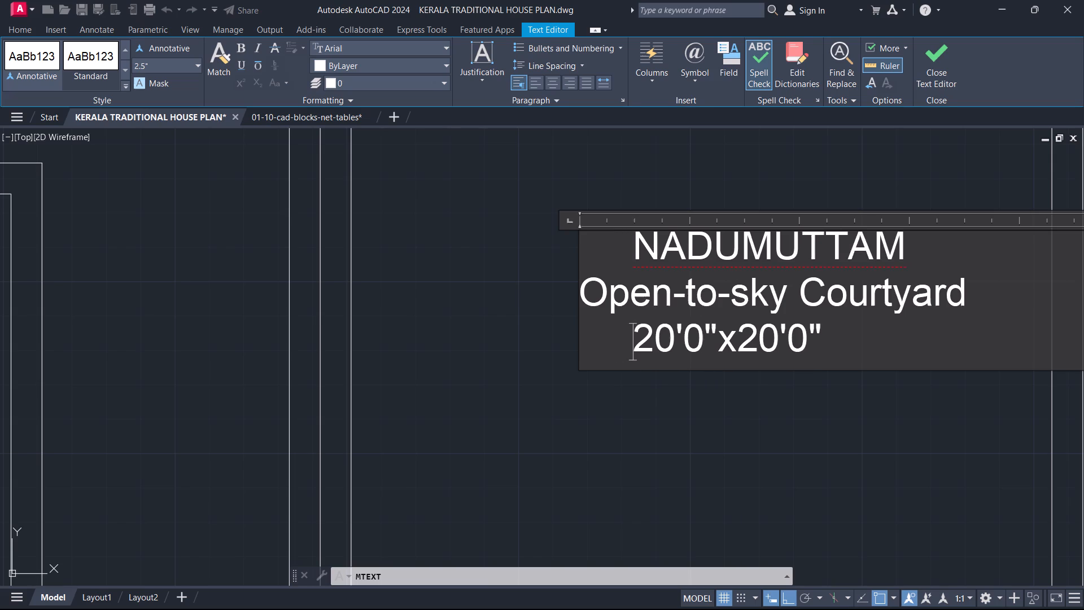
key("space")
key("space")
key("space")
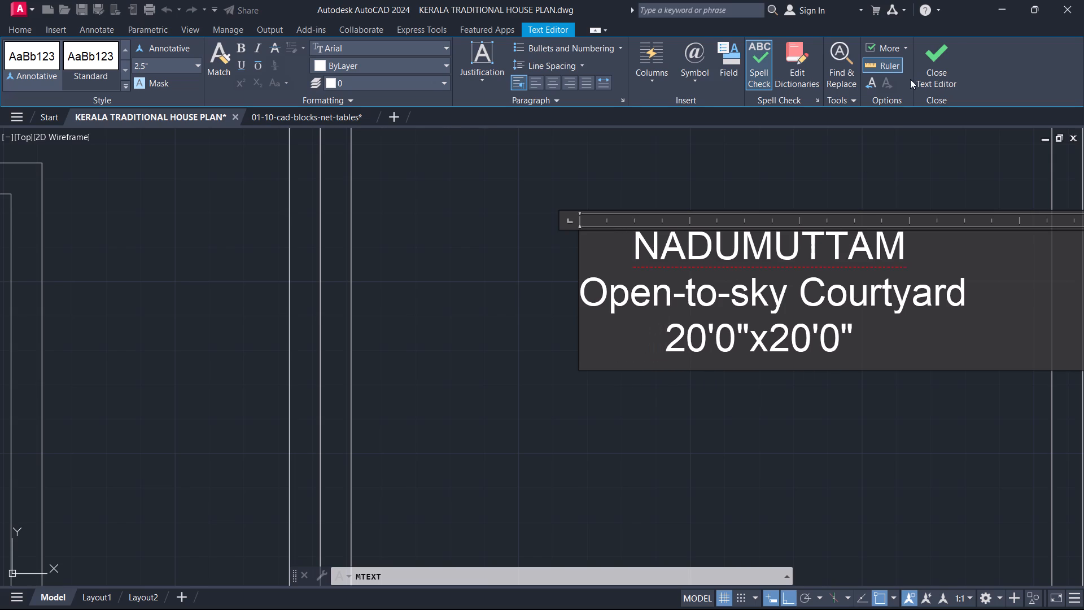
left_click(936, 62)
Set the text height of the whole courtyard label to 10".
scroll(816, 375, "down", 3)
scroll(775, 348, "up", 2)
double_click(775, 348)
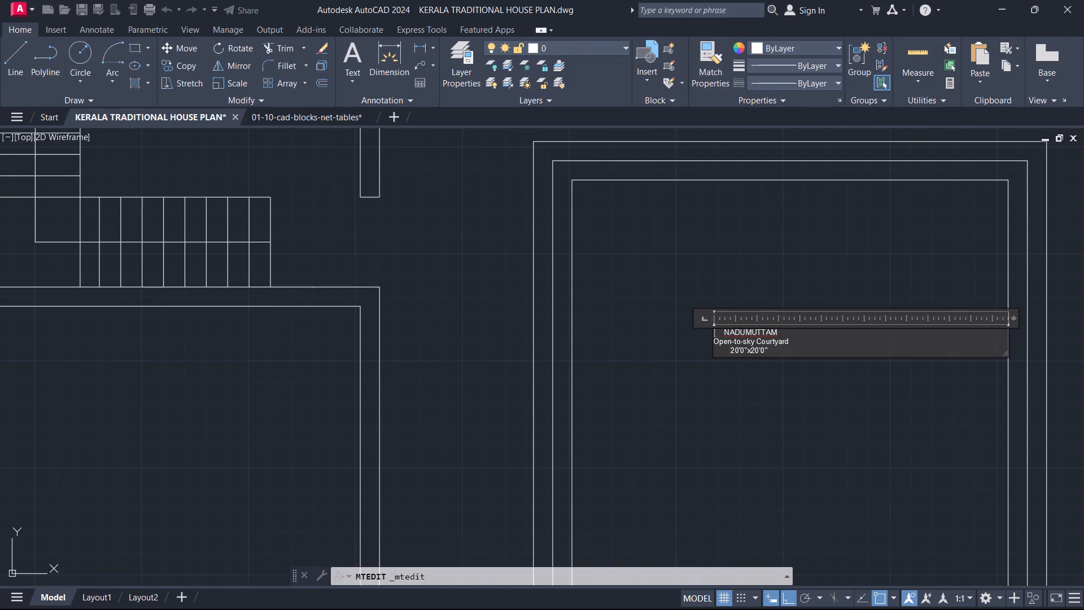
key("ctrl+a")
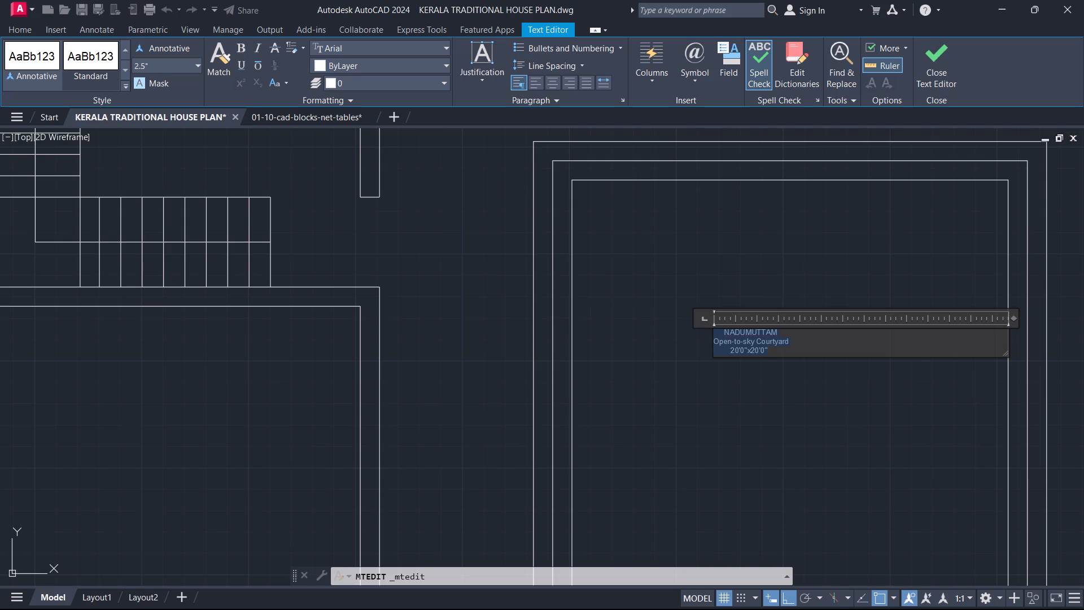
left_click(159, 63)
type("10")
key("Return")
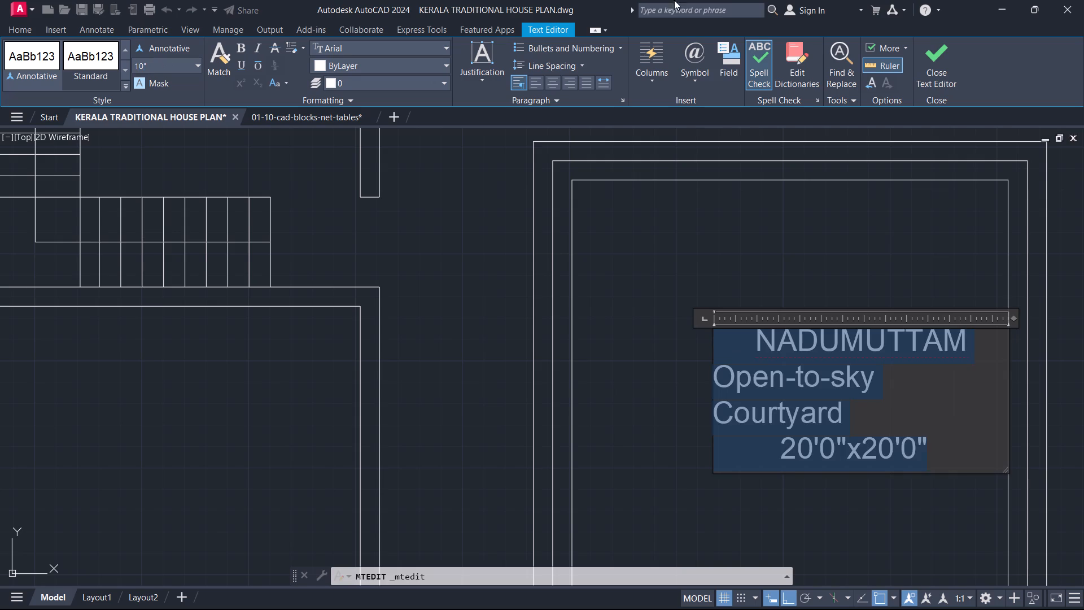
Widen the courtyard label's text frame so "Open-to-sky Courtyard" fits on one line, and finish editing.
left_click(729, 377)
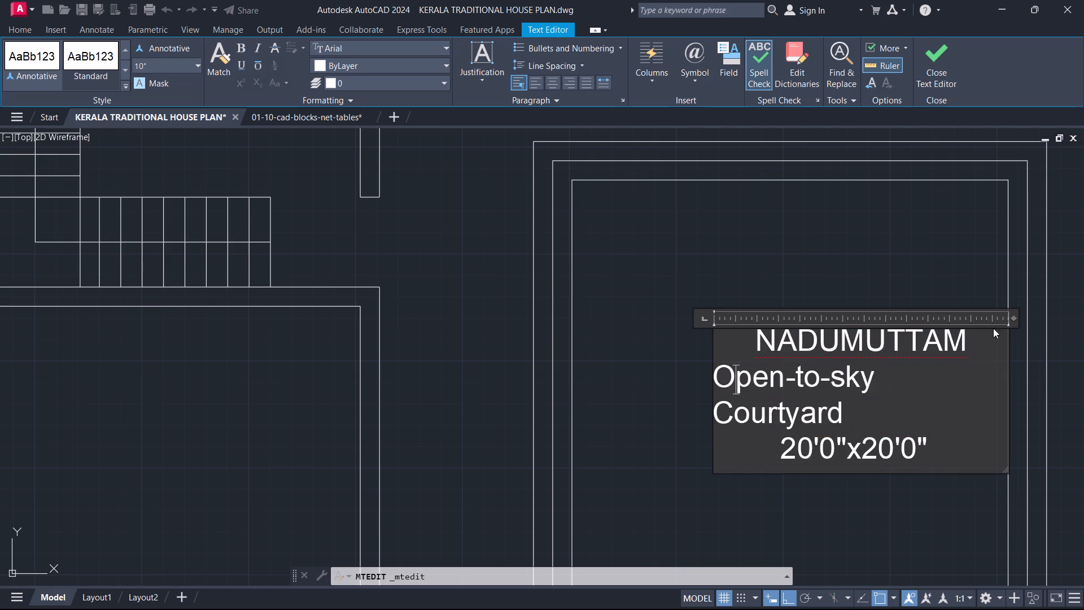
scroll(722, 331, "up", 2)
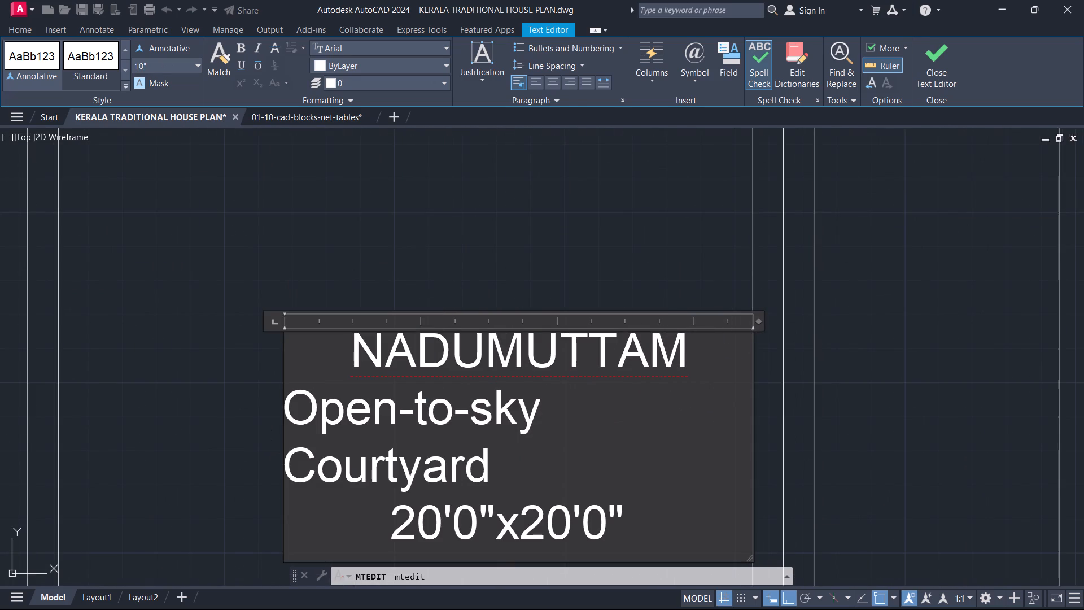
left_click_drag(756, 319, 1076, 317)
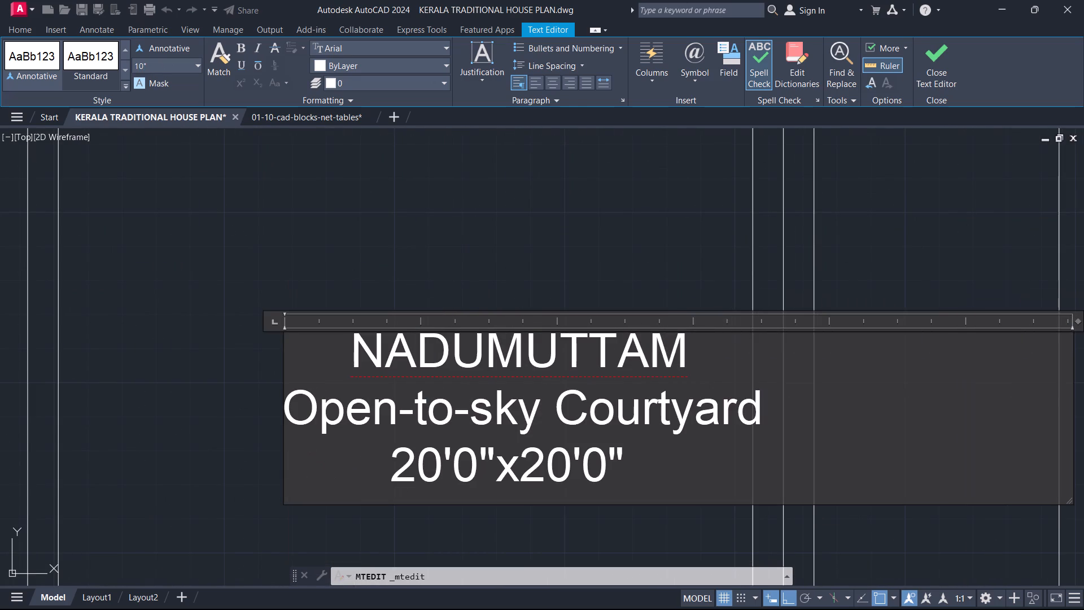
left_click(934, 66)
Move the courtyard label to the centre of the innermost courtyard square.
scroll(696, 315, "down", 2)
middle_click_drag(696, 315, 887, 228)
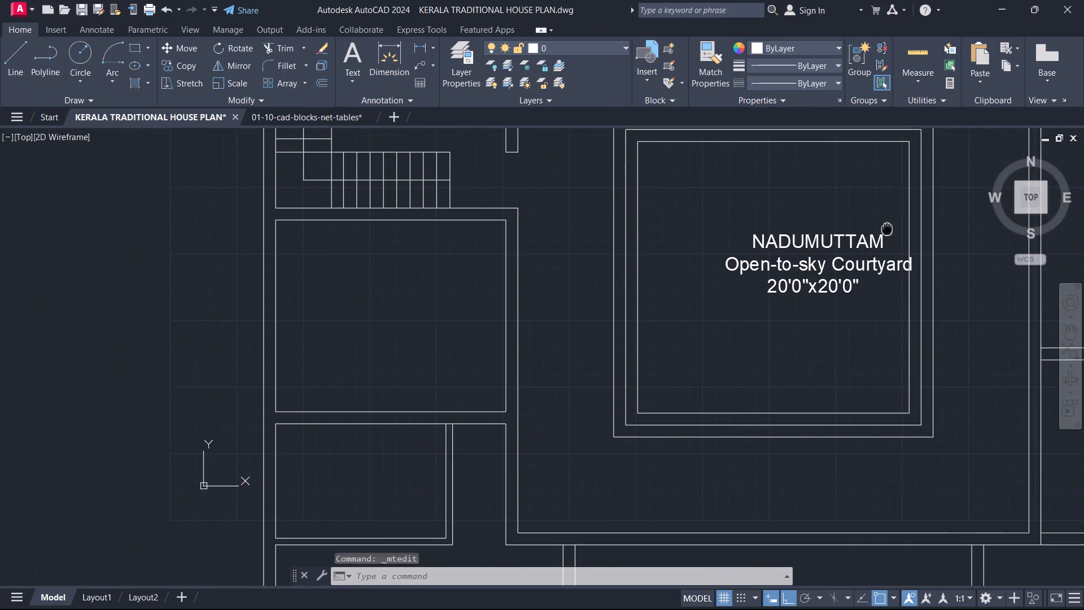
middle_click_drag(887, 228, 887, 230)
left_click(828, 286)
key("m")
key("space")
scroll(711, 314, "up", 2)
middle_click_drag(836, 234, 740, 295)
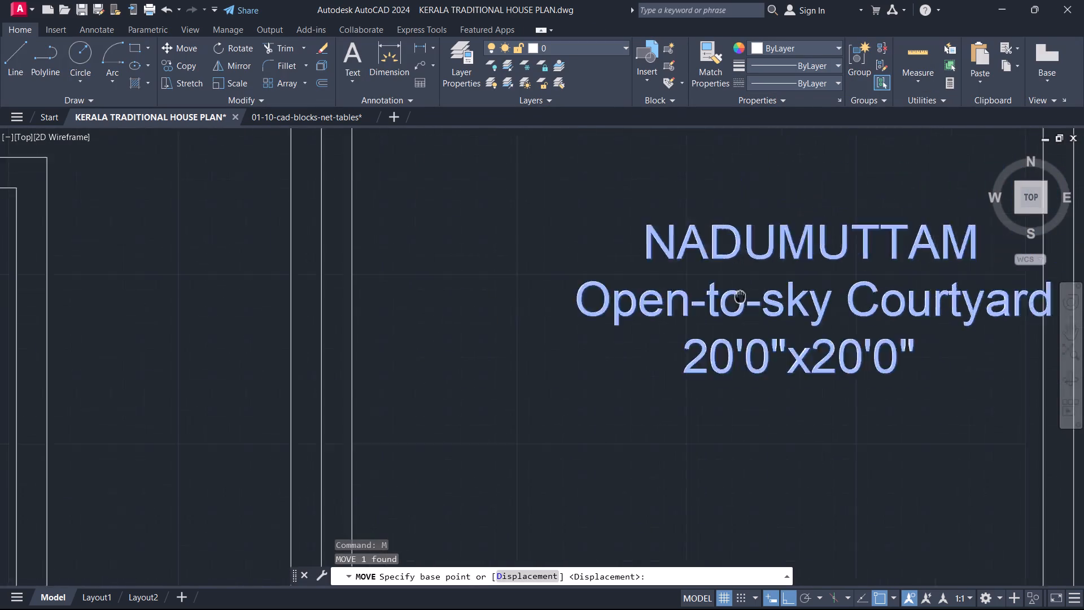
middle_click_drag(740, 295, 497, 355)
left_click(520, 368)
left_click(432, 354)
key("Escape")
Create a two-line text label "VRANDAH" and "6' WIDE" between the dining hall's double door and the courtyard square.
scroll(458, 359, "up", 1)
scroll(458, 359, "down", 2)
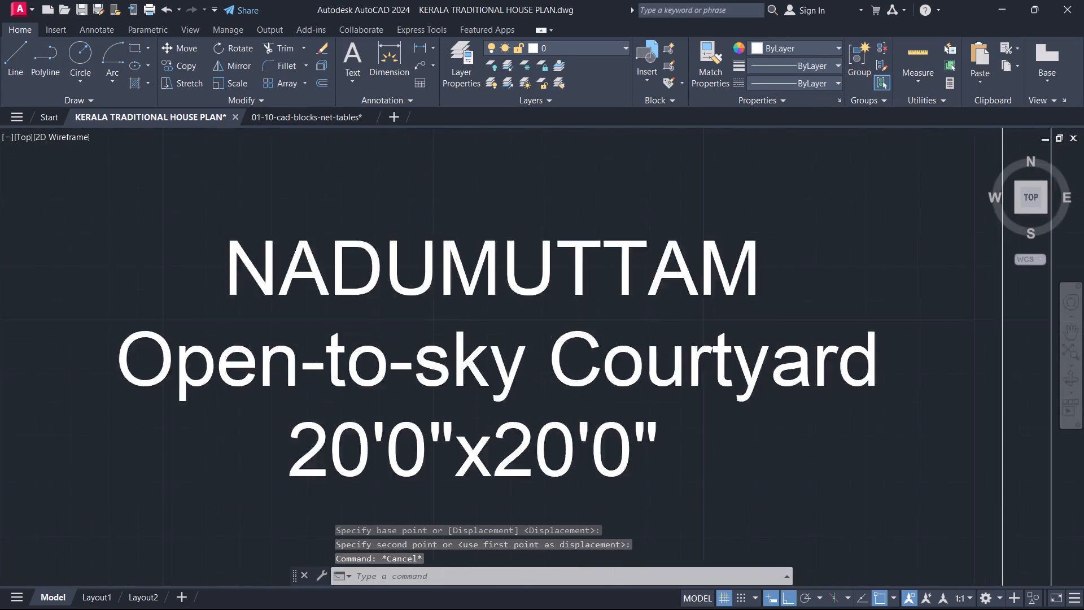
scroll(458, 359, "down", 1)
middle_click_drag(487, 341, 661, 271)
scroll(661, 271, "down", 2)
scroll(634, 241, "up", 1)
middle_click_drag(634, 241, 645, 379)
type("T")
key("space")
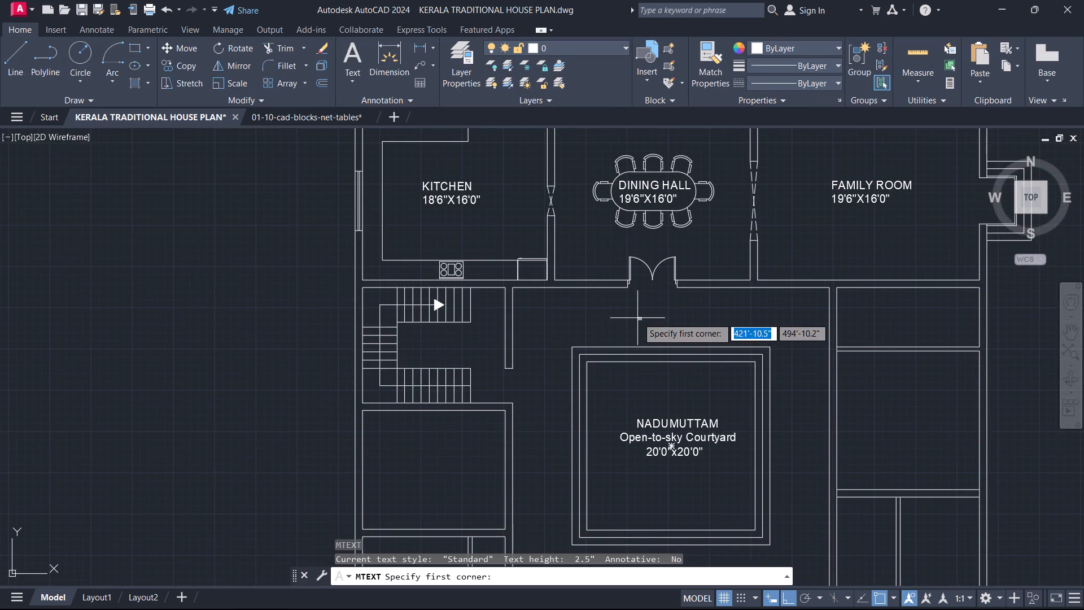
scroll(637, 316, "up", 2)
middle_click_drag(637, 316, 626, 358)
left_click(584, 361)
left_click(851, 418)
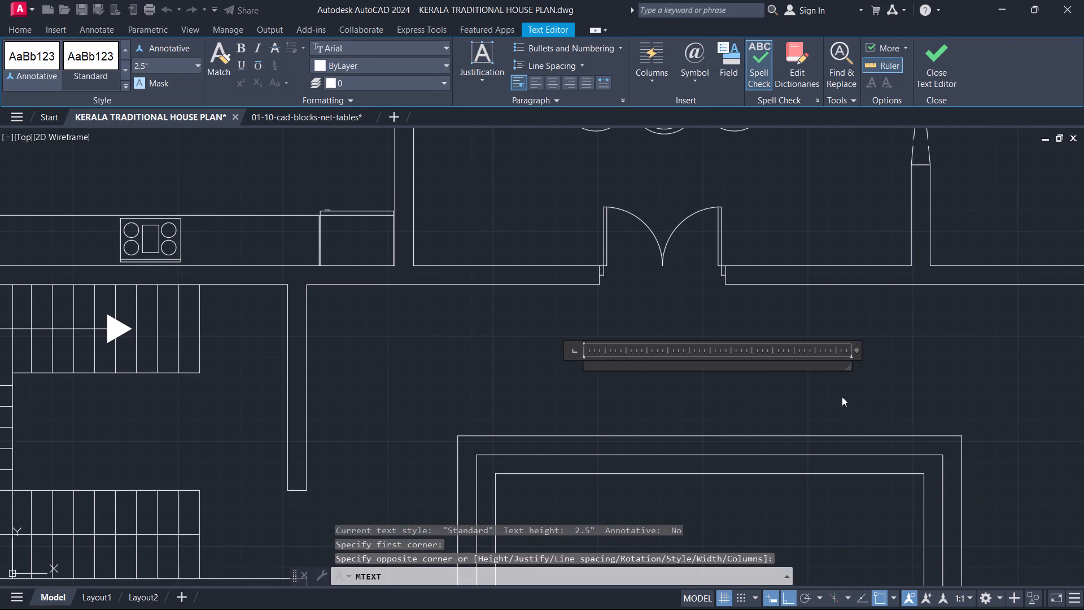
key("v")
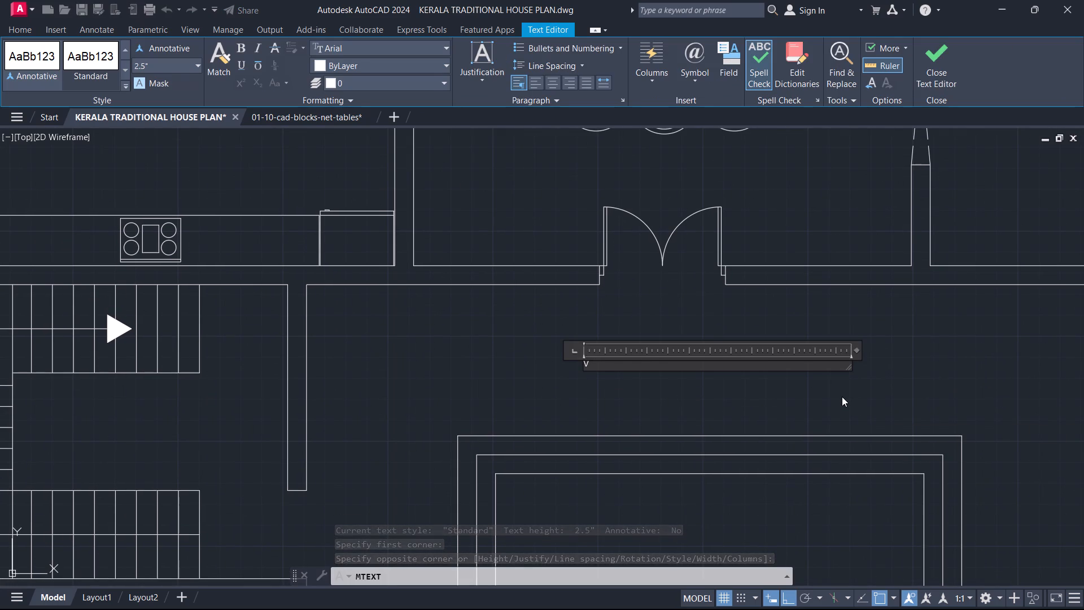
key("r")
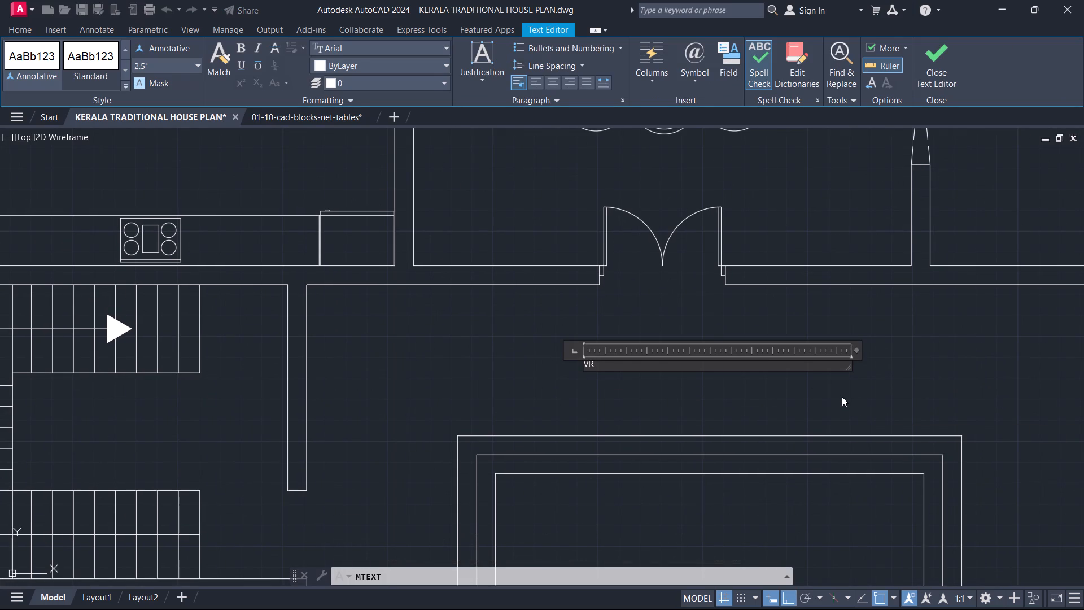
type("ANDA")
key("h")
key("Return")
key("6")
key("apostrophe")
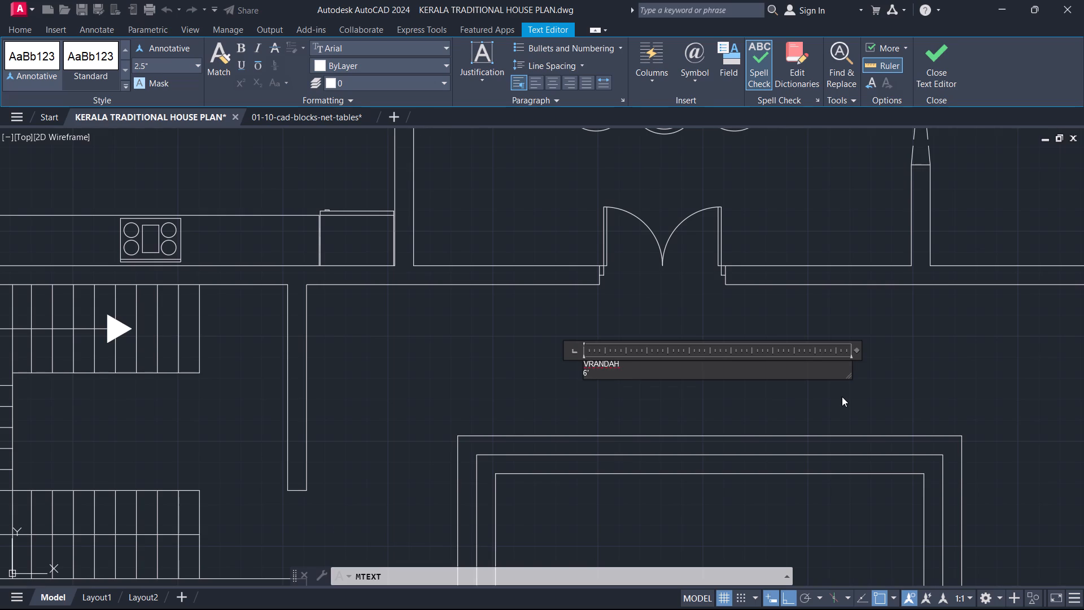
key("space")
type("WIDE")
Set the VRANDAH label's text height to 10" and finish the label.
key("ctrl+a")
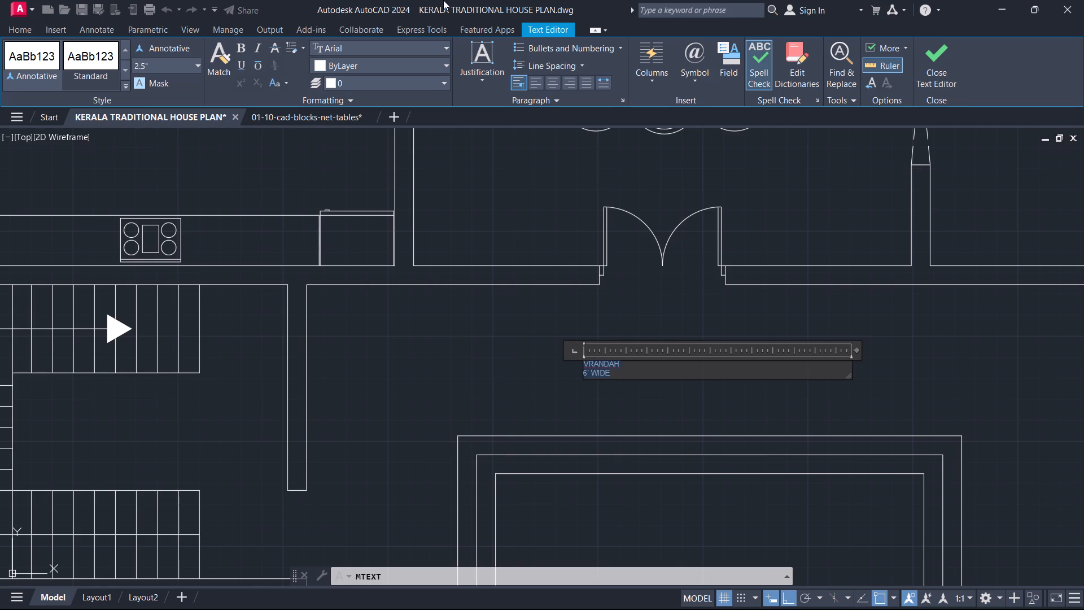
left_click(150, 68)
type("10")
key("Return")
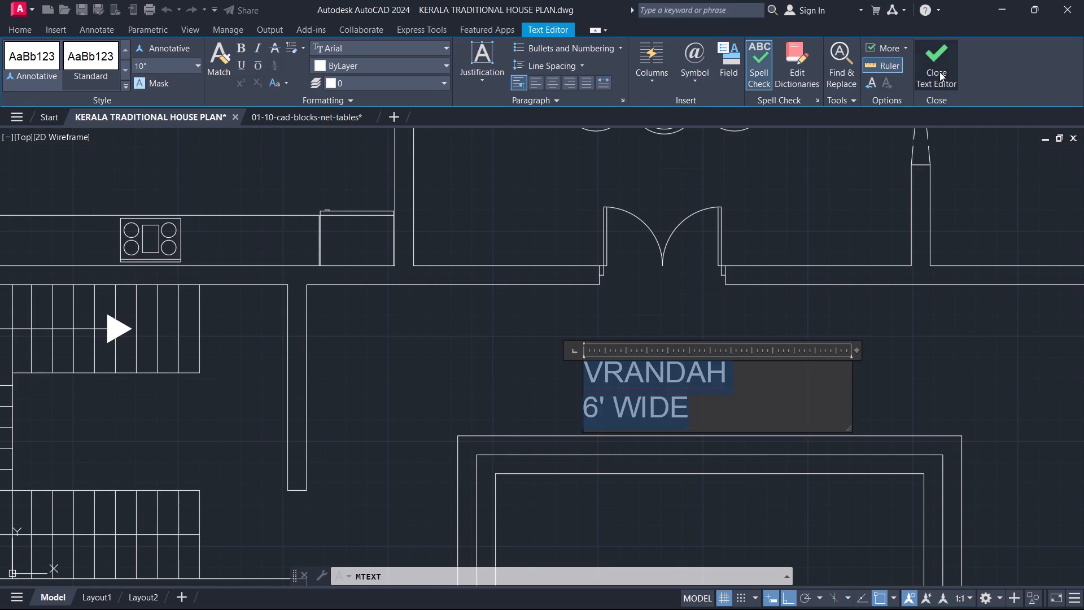
left_click(939, 72)
Indent the "6' WIDE" line with leading spaces so it centres beneath VRANDAH.
scroll(715, 384, "up", 2)
middle_click_drag(710, 380, 813, 308)
left_click(755, 311)
left_click(750, 309)
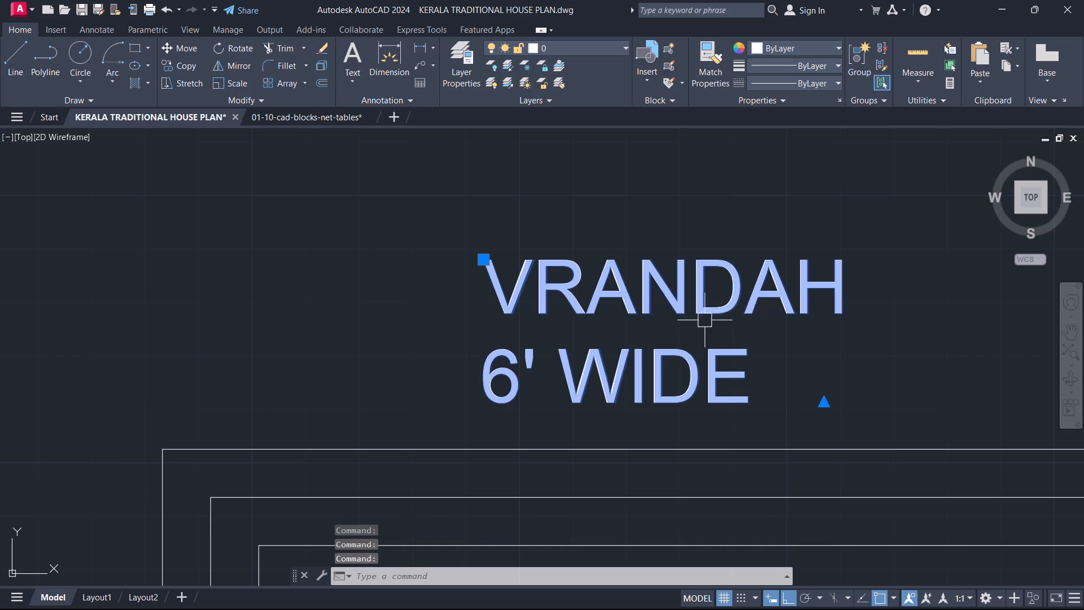
double_click(679, 294)
left_click(494, 357)
key("space")
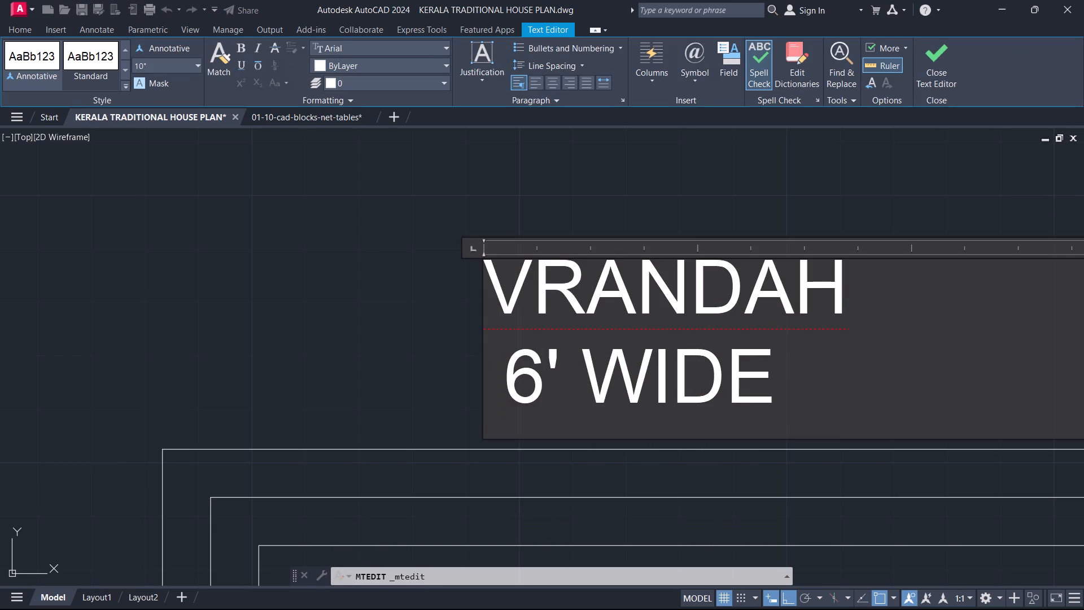
key("space")
left_click(944, 59)
scroll(779, 300, "down", 3)
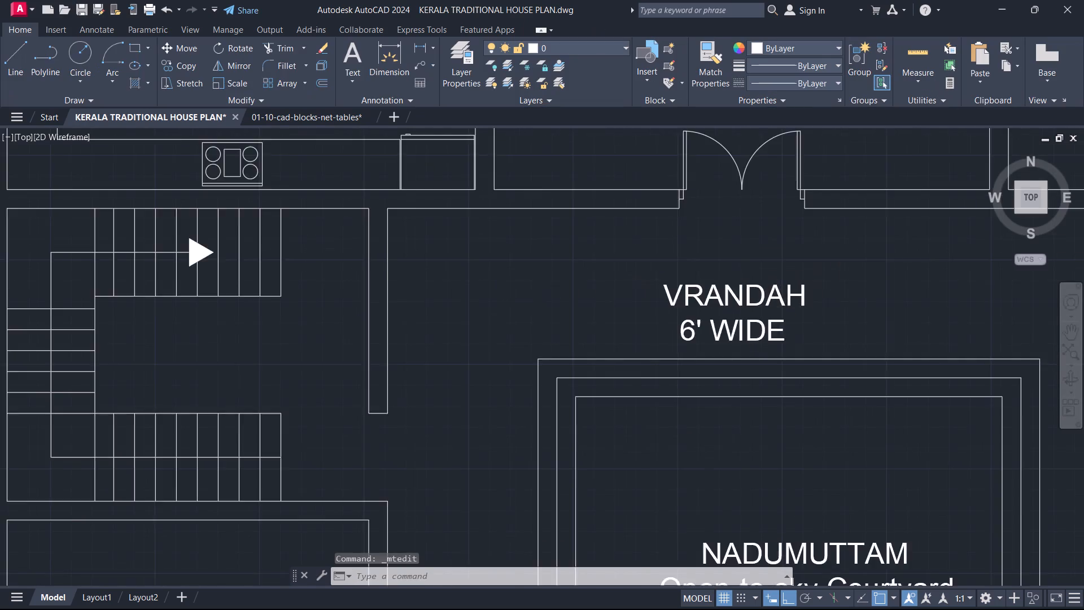
Move the VRANDAH 6' WIDE label freely so it sits centred below the dining hall's double door, north of the courtyard.
left_click(777, 300)
type("M")
key("space")
scroll(771, 298, "up", 3)
left_click(650, 345)
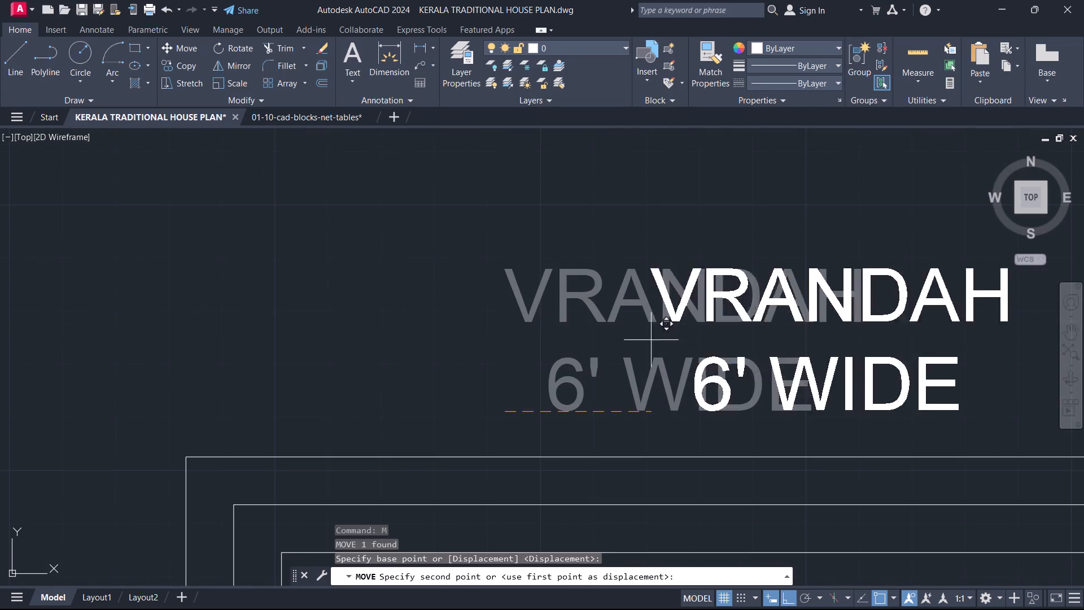
key("F3")
key("F8")
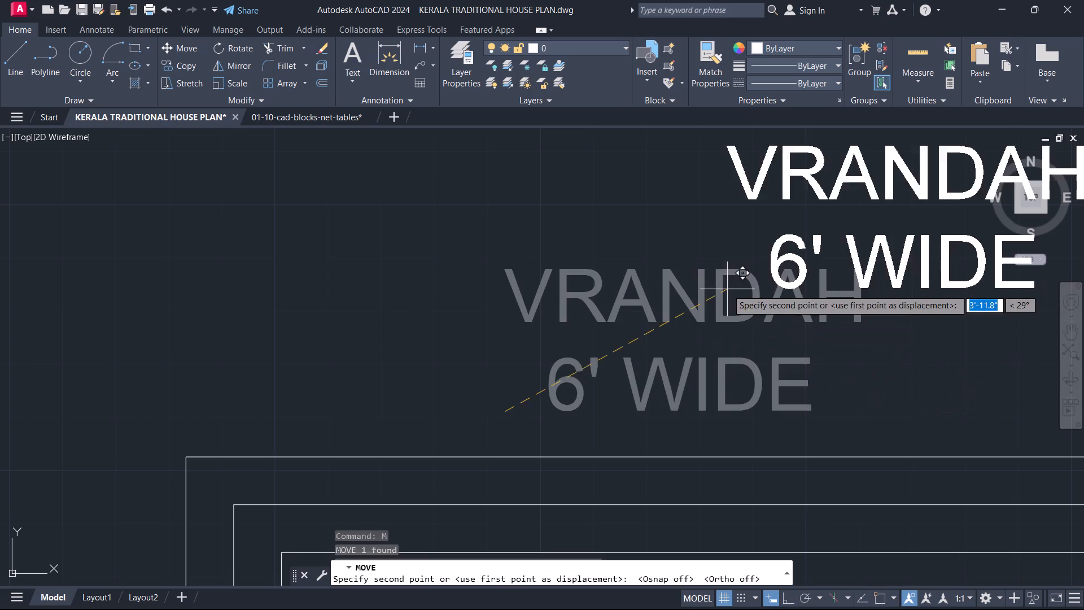
scroll(723, 289, "down", 3)
middle_click_drag(709, 292, 612, 371)
scroll(612, 371, "up", 1)
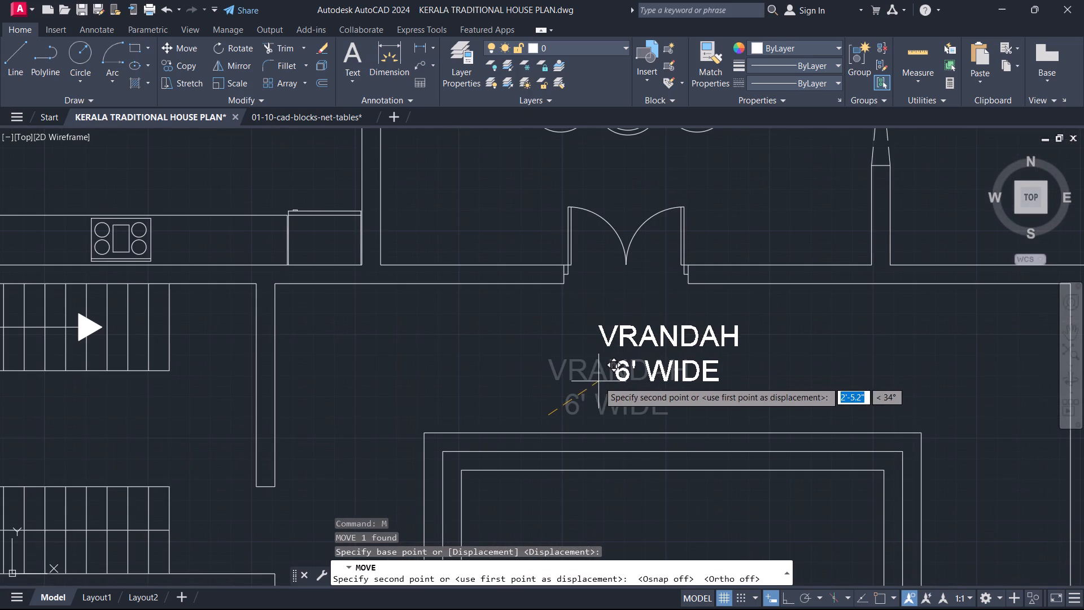
left_click(598, 381)
key("Escape")
Copy the VRANDAH 6' WIDE label into the verandah strips east, west and south of the courtyard.
left_click(687, 371)
type("CO")
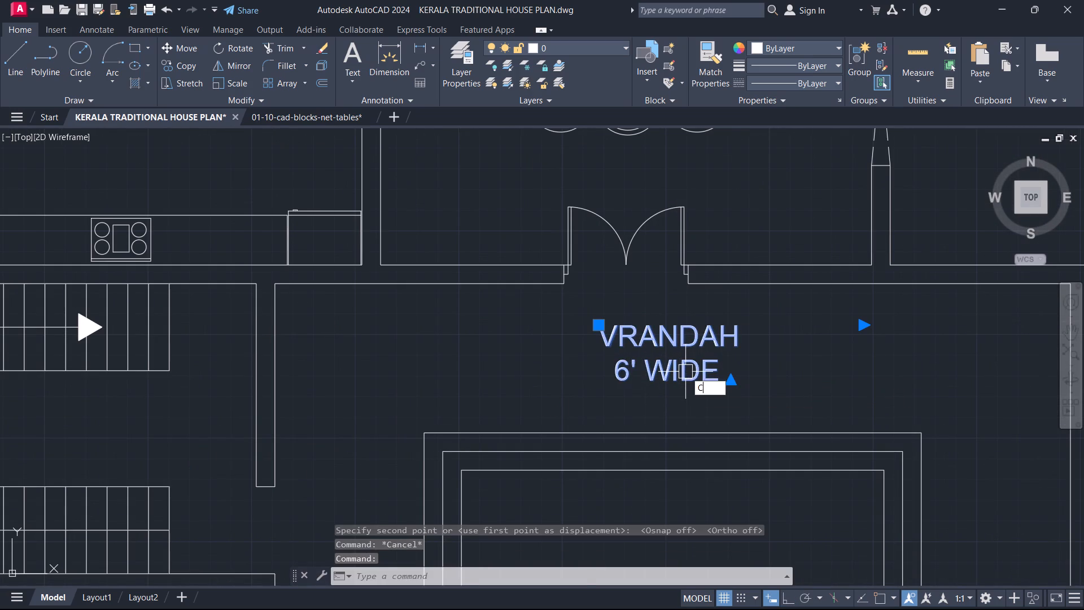
key("space")
left_click(685, 372)
middle_click_drag(806, 449, 530, 249)
middle_click_drag(755, 487, 698, 378)
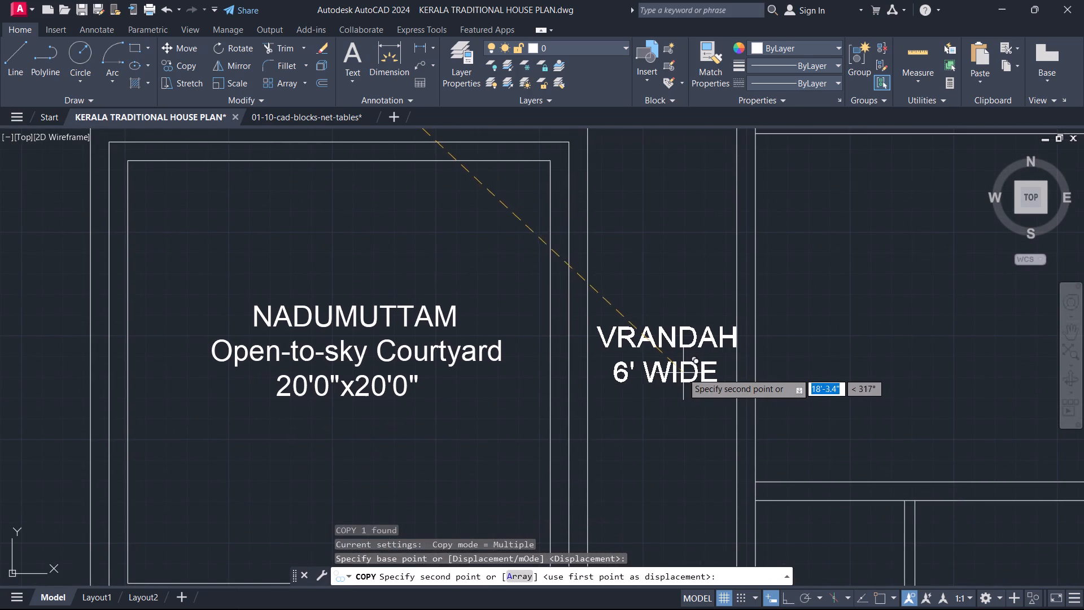
left_click(675, 375)
scroll(560, 435, "up", 1)
scroll(560, 435, "down", 1)
middle_click_drag(560, 435, 1083, 298)
middle_click_drag(772, 302, 569, 489)
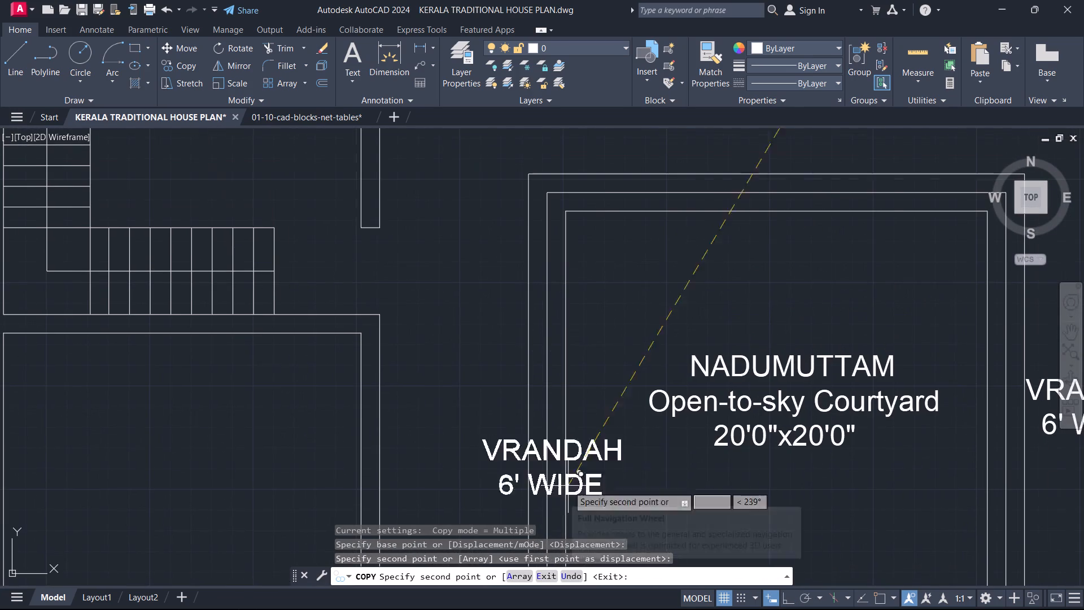
left_click(470, 436)
scroll(513, 465, "down", 1)
middle_click_drag(511, 424, 506, 160)
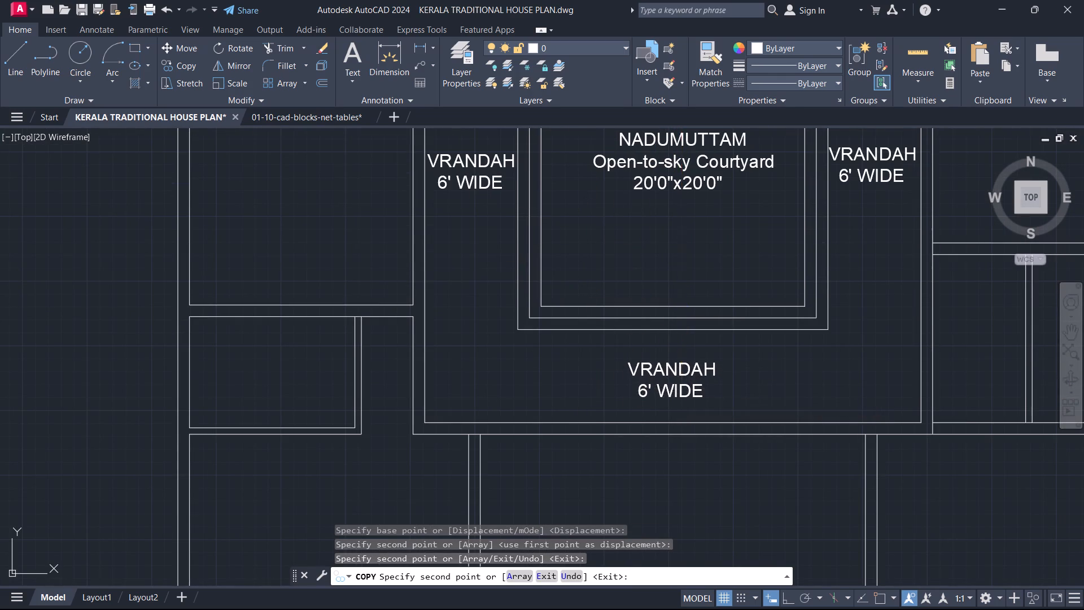
left_click(682, 391)
key("Escape")
Rotate the east verandah label to 270° so it reads downward along the strip.
scroll(678, 384, "down", 2)
middle_click_drag(677, 383, 657, 468)
scroll(719, 395, "up", 3)
left_click(745, 374)
key("r")
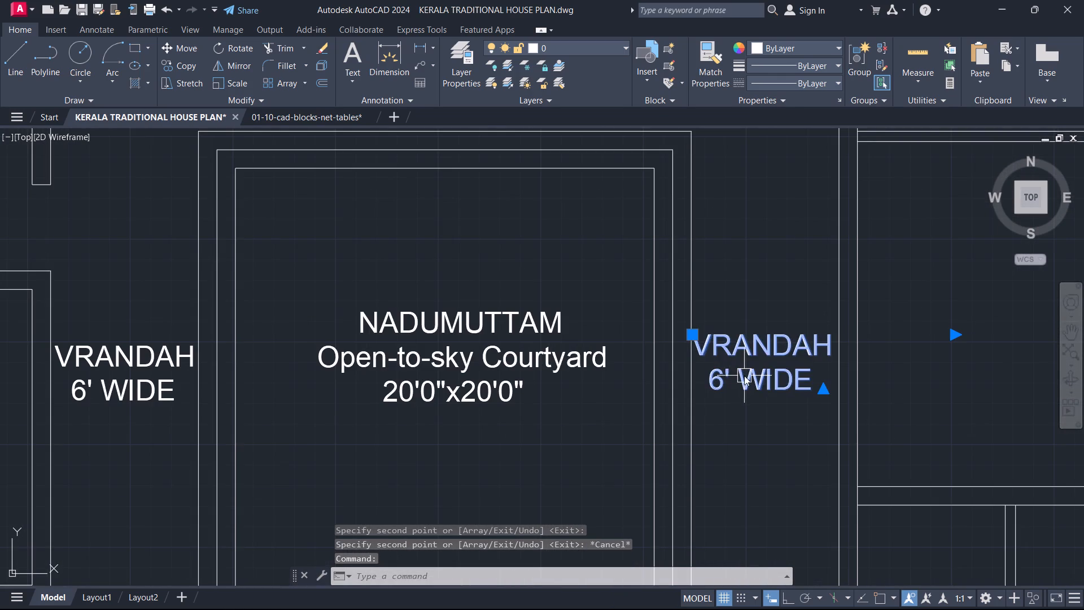
type("O")
key("space")
left_click(746, 342)
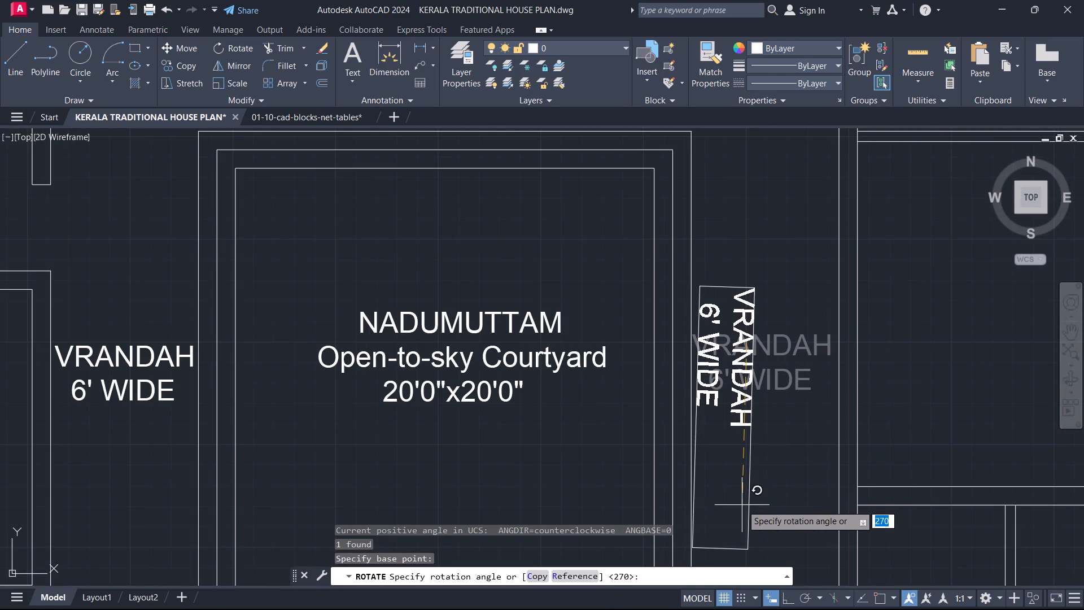
key("F8")
left_click(742, 508)
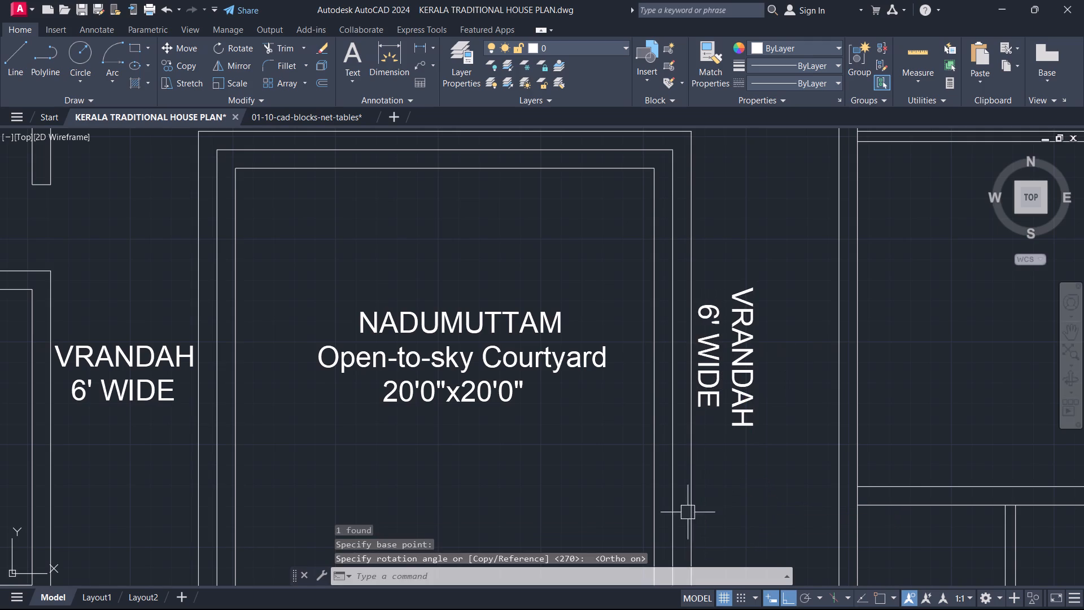
Rotate the west verandah label 90° counterclockwise so it reads upward along the strip.
key("space")
left_click(130, 358)
key("space")
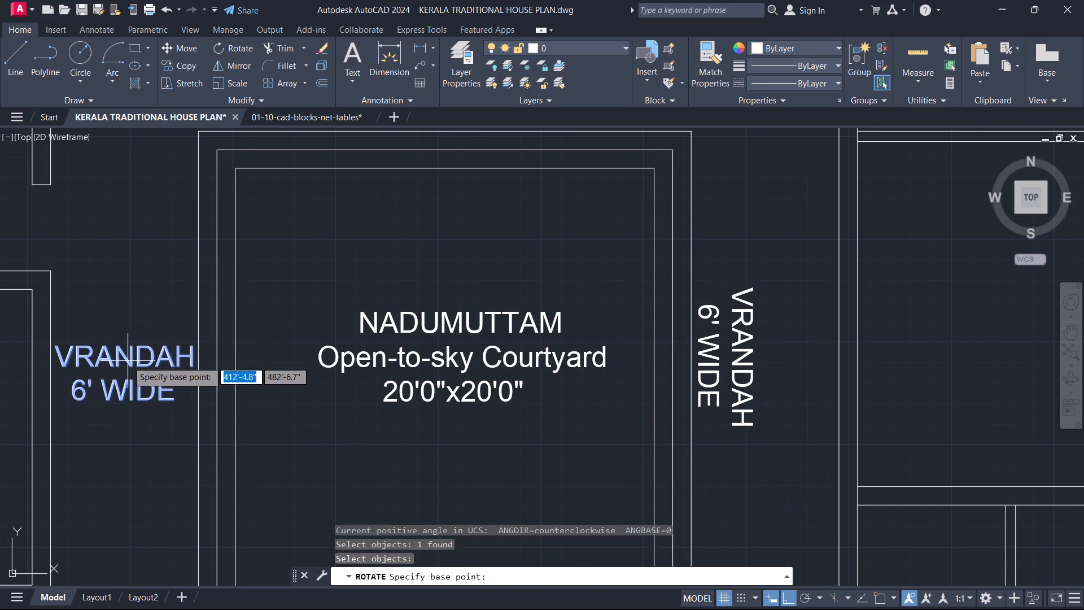
left_click(128, 361)
left_click(116, 238)
key("Escape")
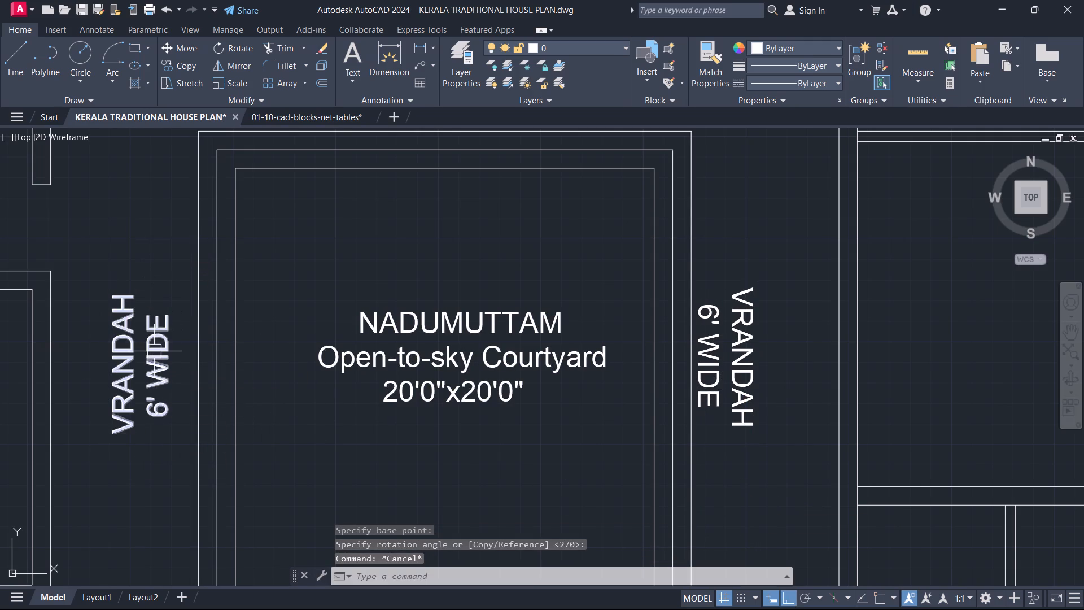
Move the west verandah label horizontally to the middle of its strip between the wall and the courtyard.
scroll(291, 392, "down", 1)
left_click(203, 379)
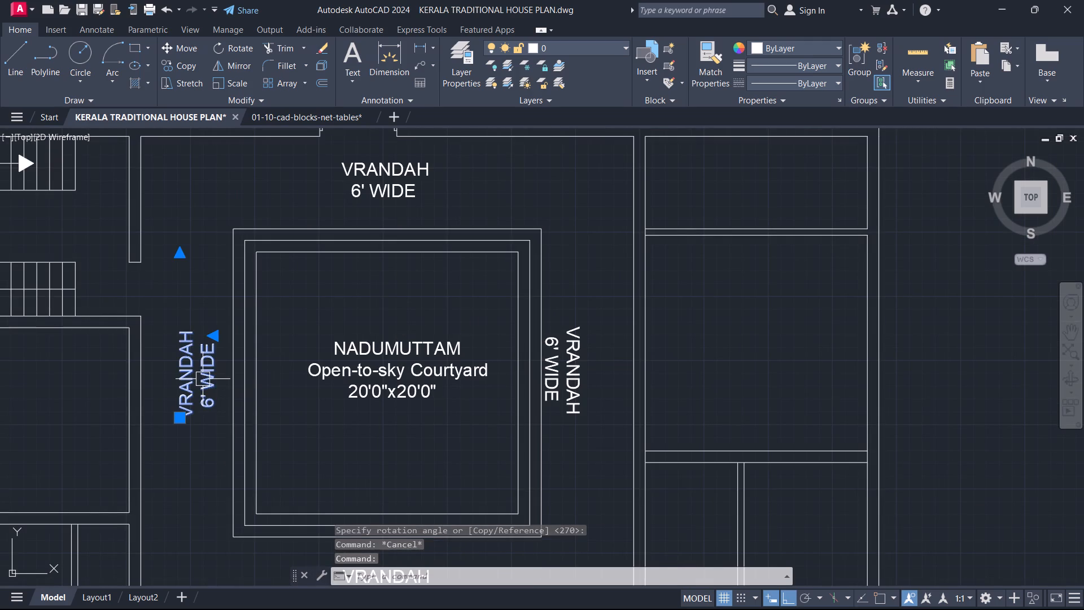
type("M")
key("space")
left_click(203, 379)
scroll(188, 378, "up", 1)
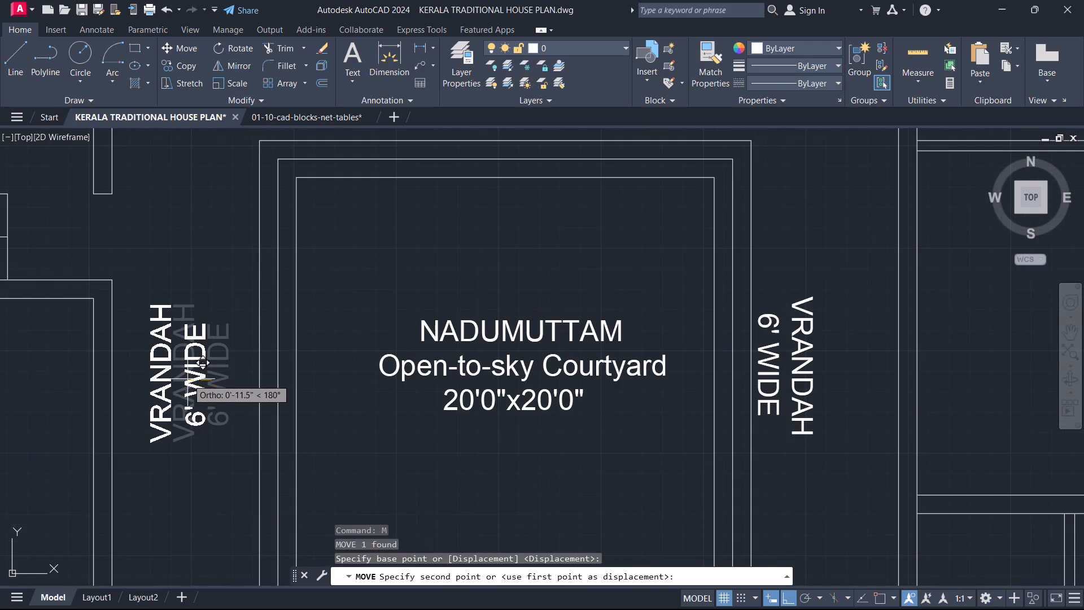
left_click(187, 379)
key("Escape")
Move the east verandah label eastward and slightly down to centre it between the courtyard and the wall.
key("space")
left_click(789, 391)
key("space")
left_click(780, 395)
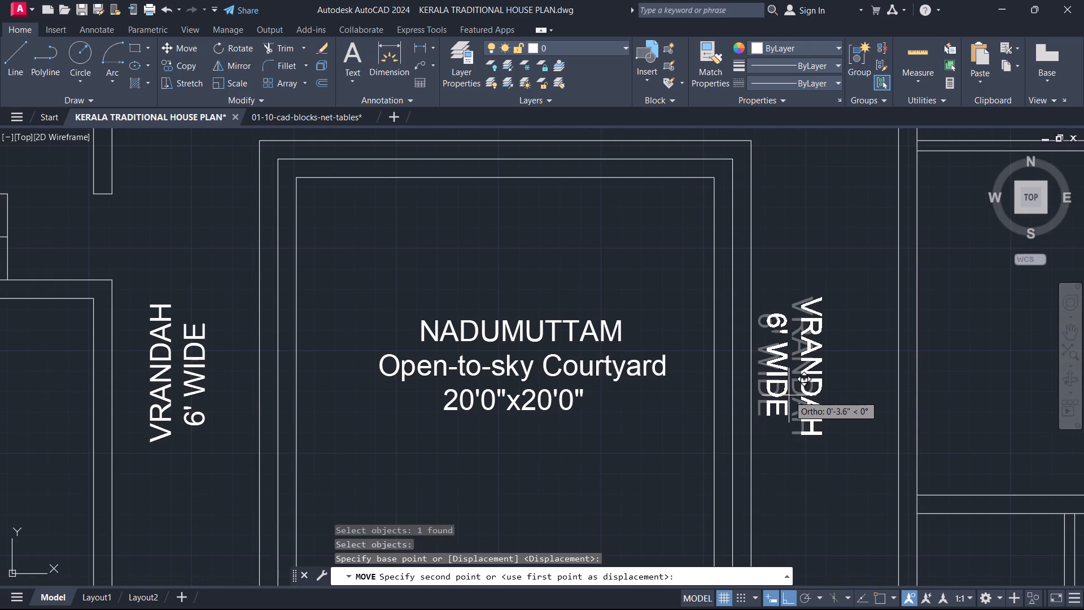
left_click(802, 394)
key("space")
left_click(811, 393)
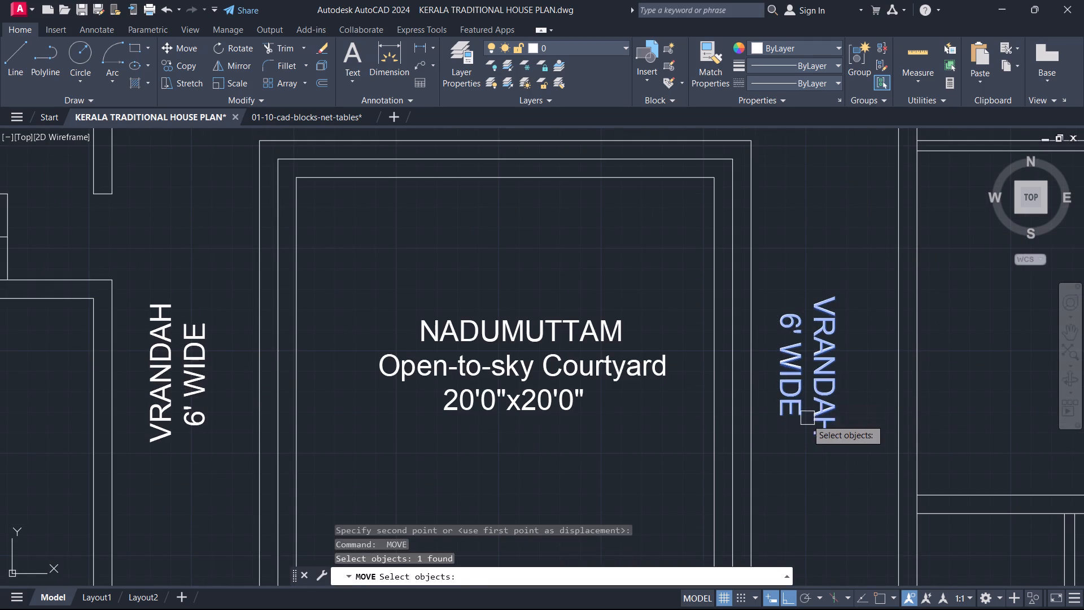
left_click(799, 409)
key("space")
left_click(799, 409)
left_click(801, 420)
key("space")
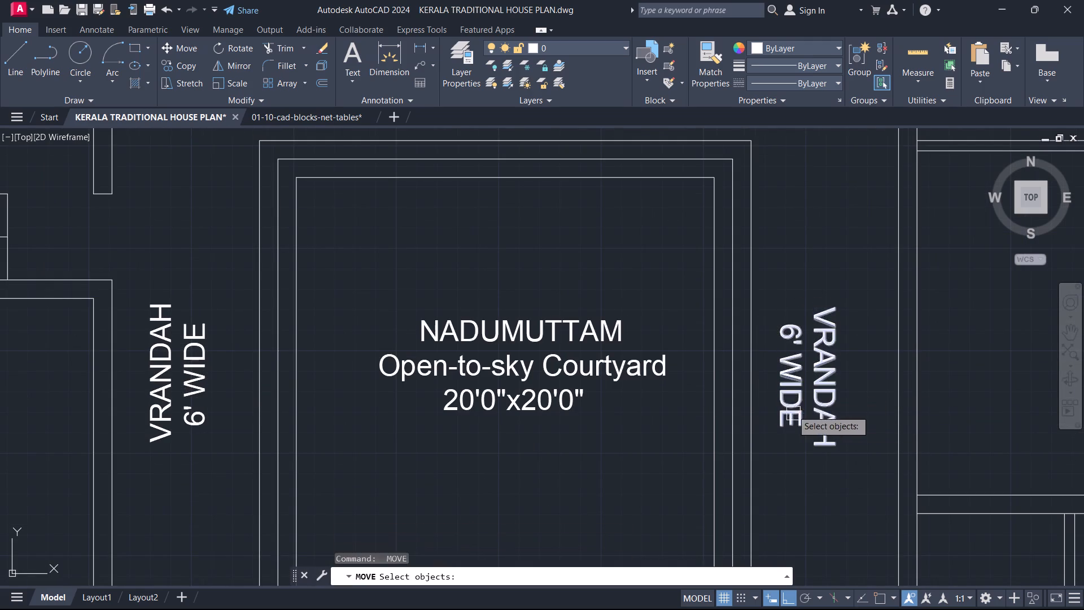
left_click(789, 396)
key("space")
left_click(789, 395)
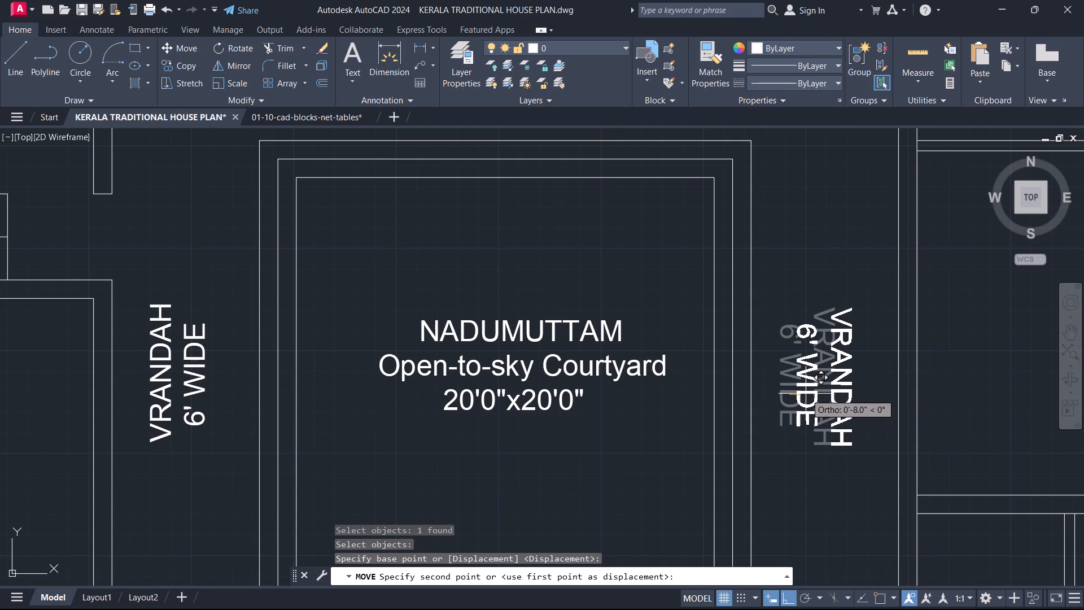
left_click(803, 394)
key("Escape")
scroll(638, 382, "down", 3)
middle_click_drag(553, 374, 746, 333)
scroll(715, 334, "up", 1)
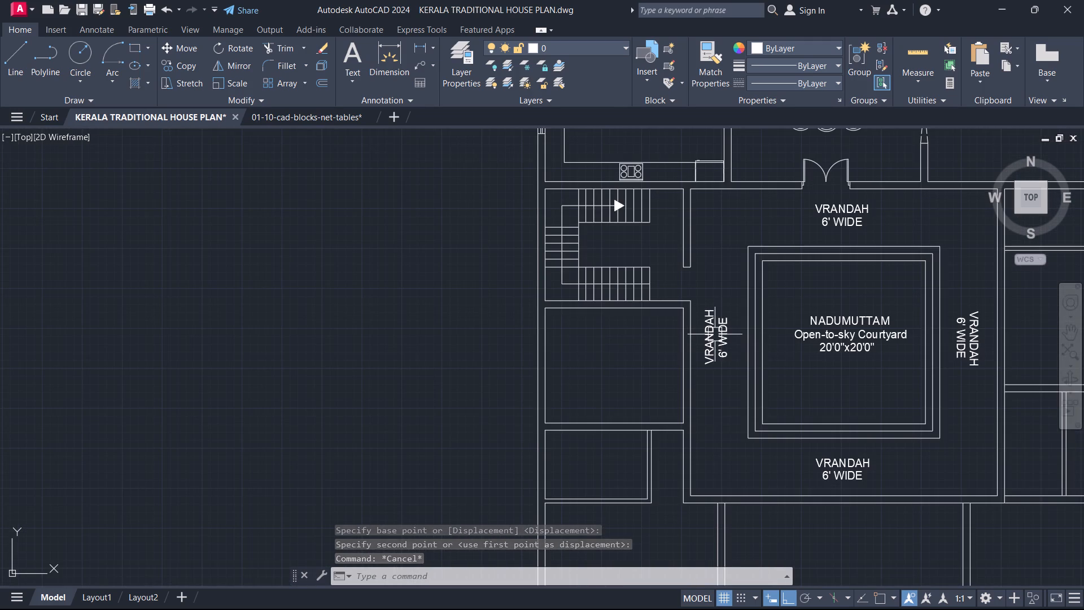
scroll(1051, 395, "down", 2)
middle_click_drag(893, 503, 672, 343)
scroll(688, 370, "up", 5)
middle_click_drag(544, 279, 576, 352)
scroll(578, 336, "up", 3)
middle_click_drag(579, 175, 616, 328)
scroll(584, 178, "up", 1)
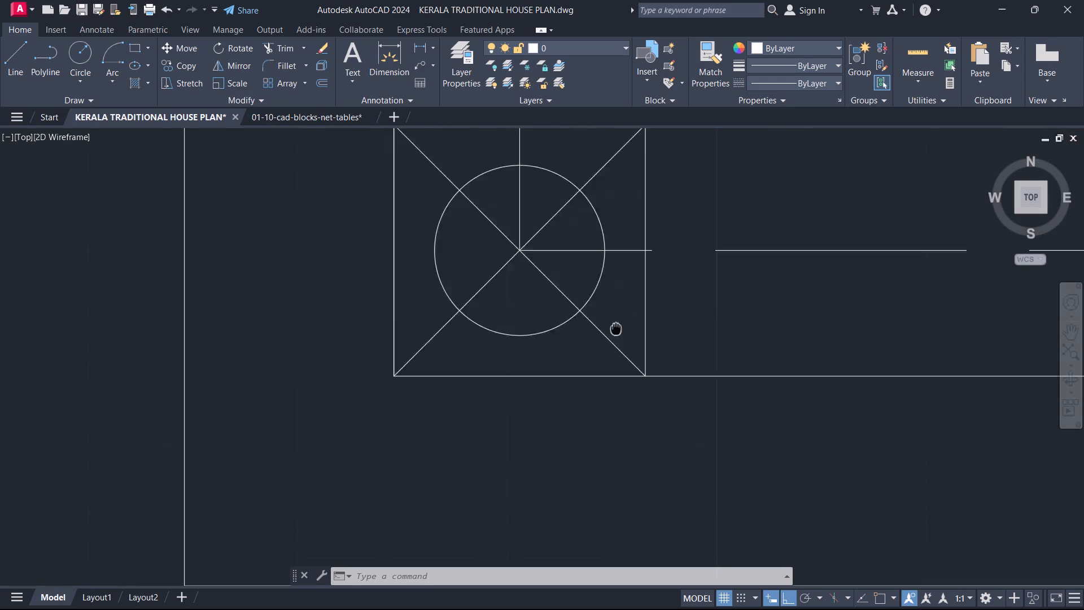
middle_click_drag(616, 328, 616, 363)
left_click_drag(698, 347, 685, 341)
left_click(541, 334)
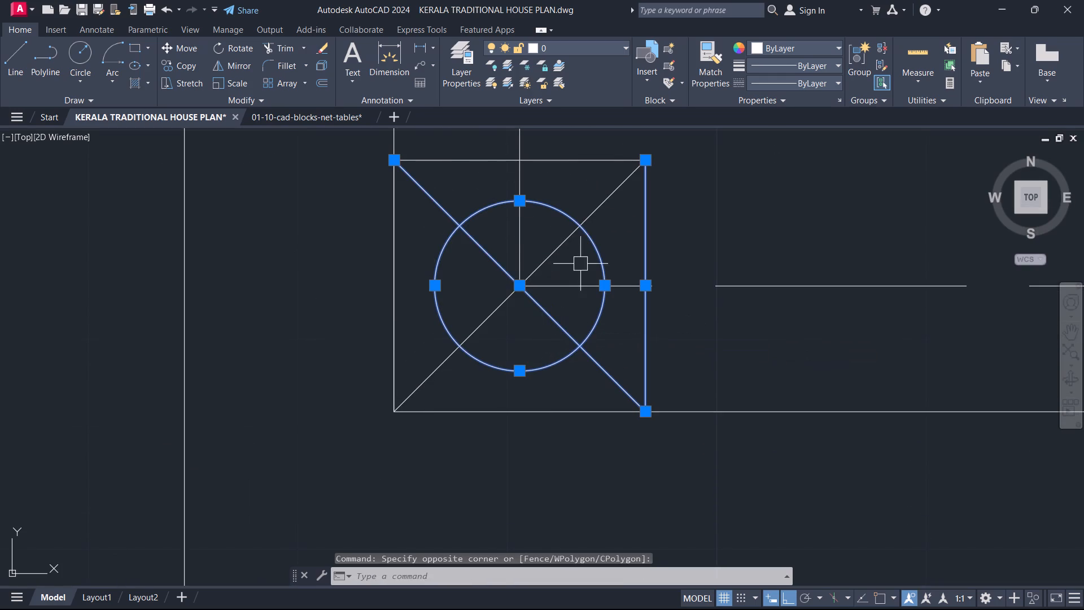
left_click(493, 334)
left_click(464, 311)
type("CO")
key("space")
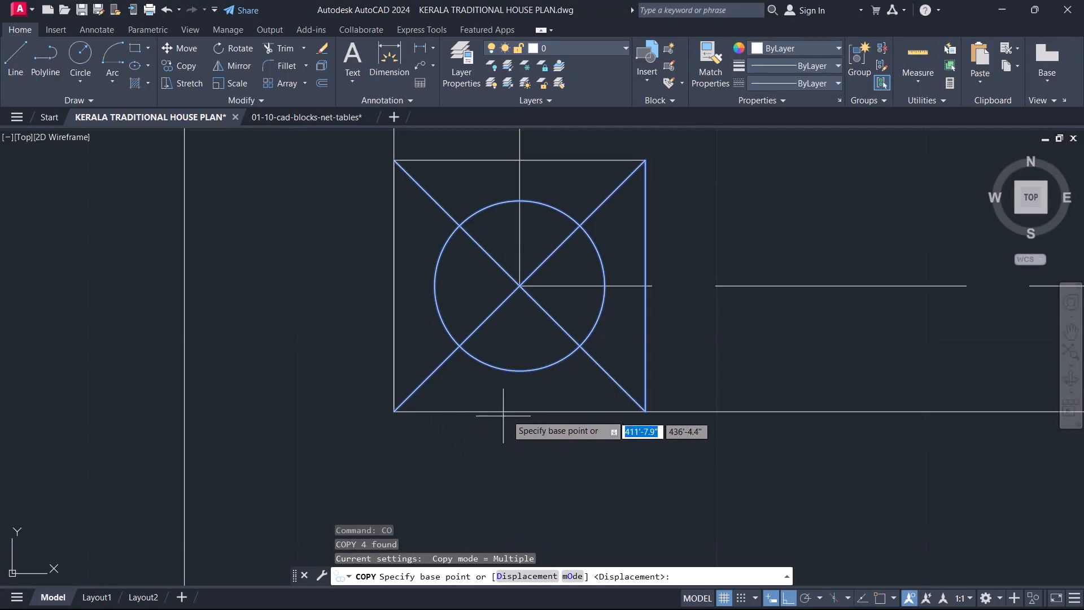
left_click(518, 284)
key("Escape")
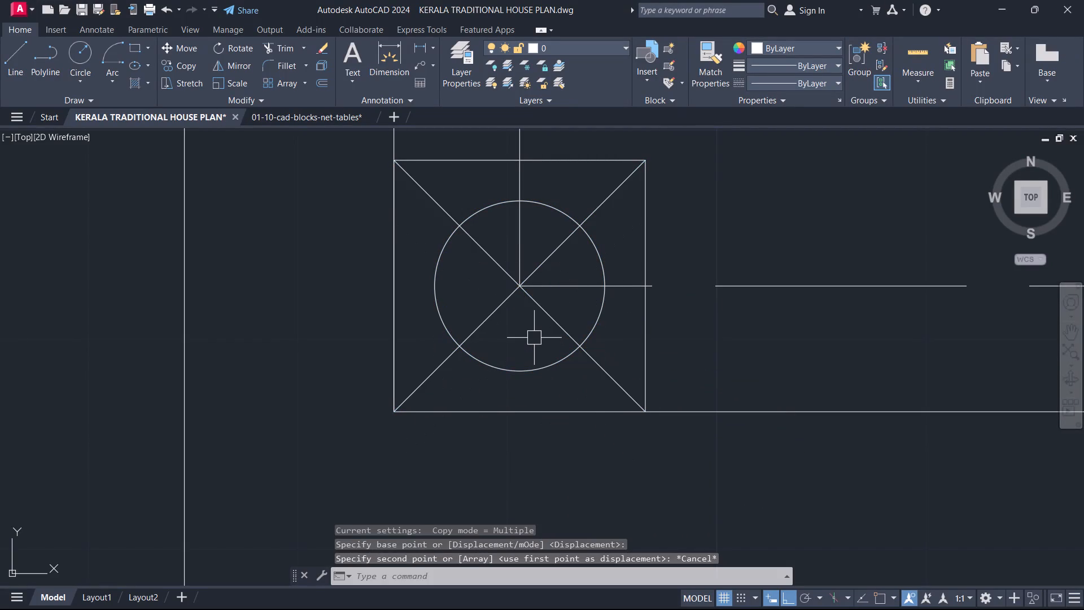
Copy the front porch's southwest corner column symbol by its centre onto the northwest corner of the courtyard's outermost square.
left_click(355, 136)
left_click(711, 465)
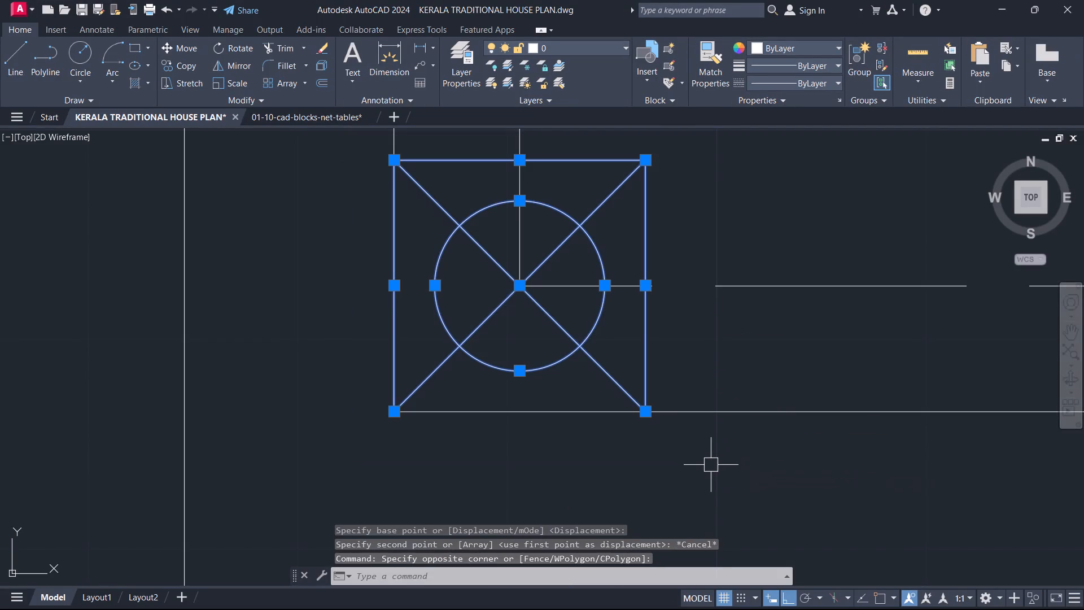
key("F3")
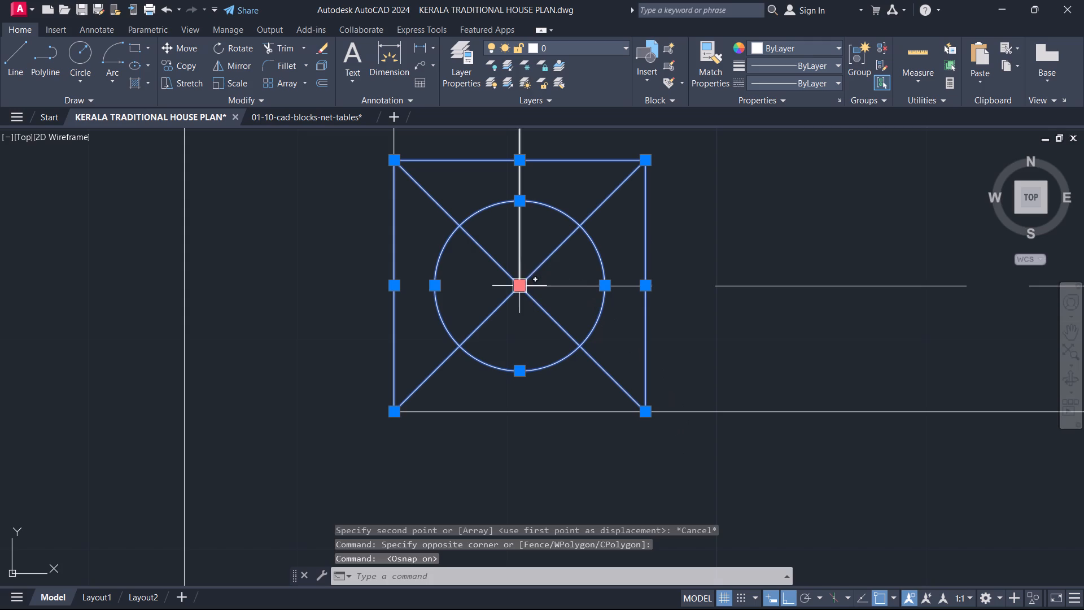
key("space")
left_click(523, 287)
scroll(558, 382, "down", 6)
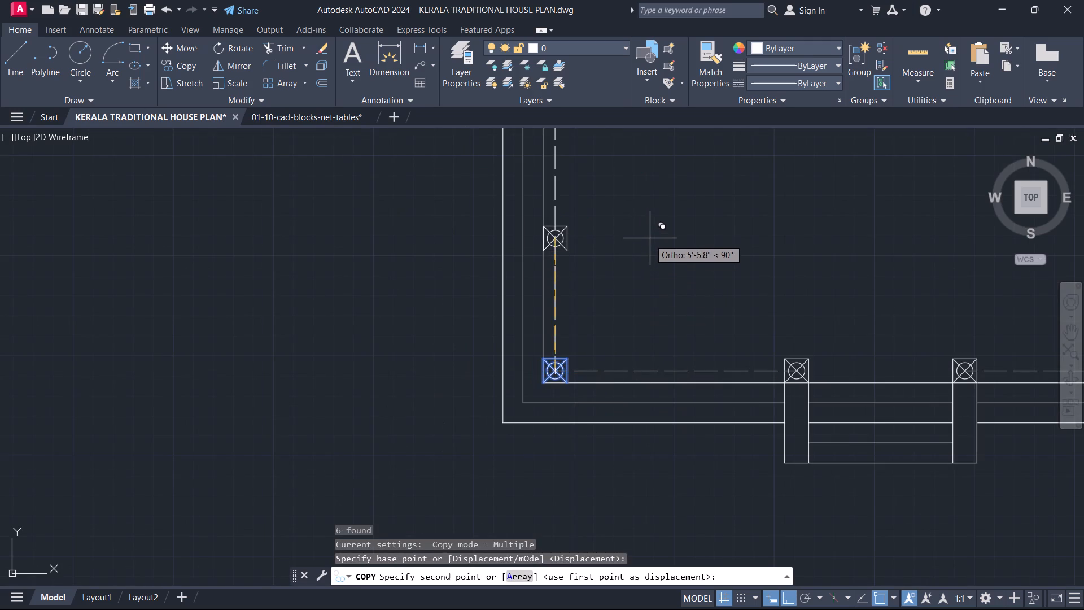
middle_click_drag(650, 238, 625, 515)
scroll(557, 405, "down", 2)
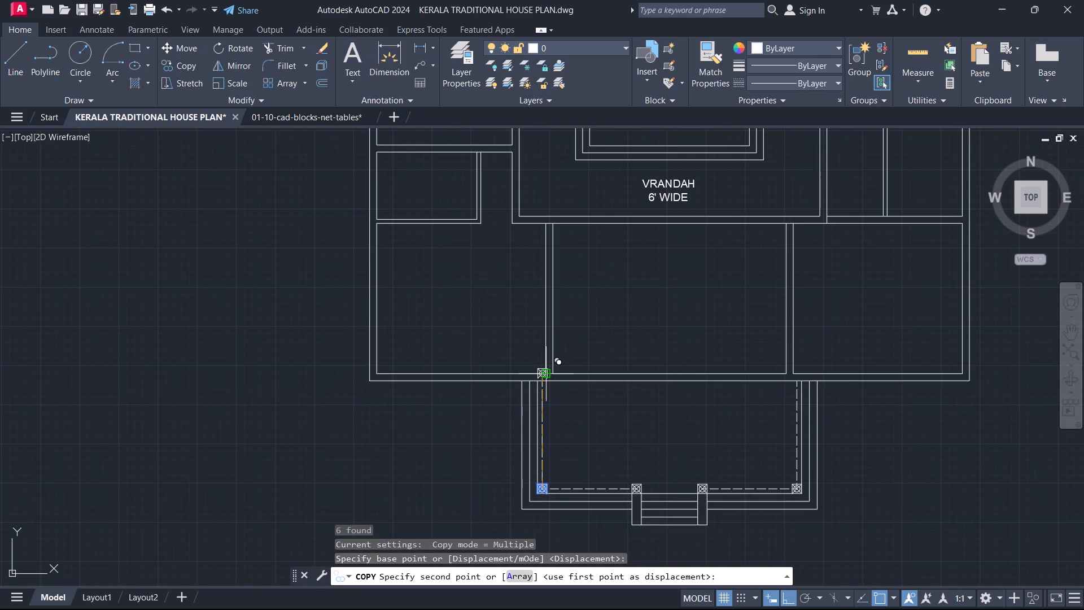
key("F8")
middle_click_drag(560, 306, 598, 592)
scroll(648, 312, "up", 2)
scroll(549, 160, "up", 1)
middle_click_drag(549, 160, 558, 165)
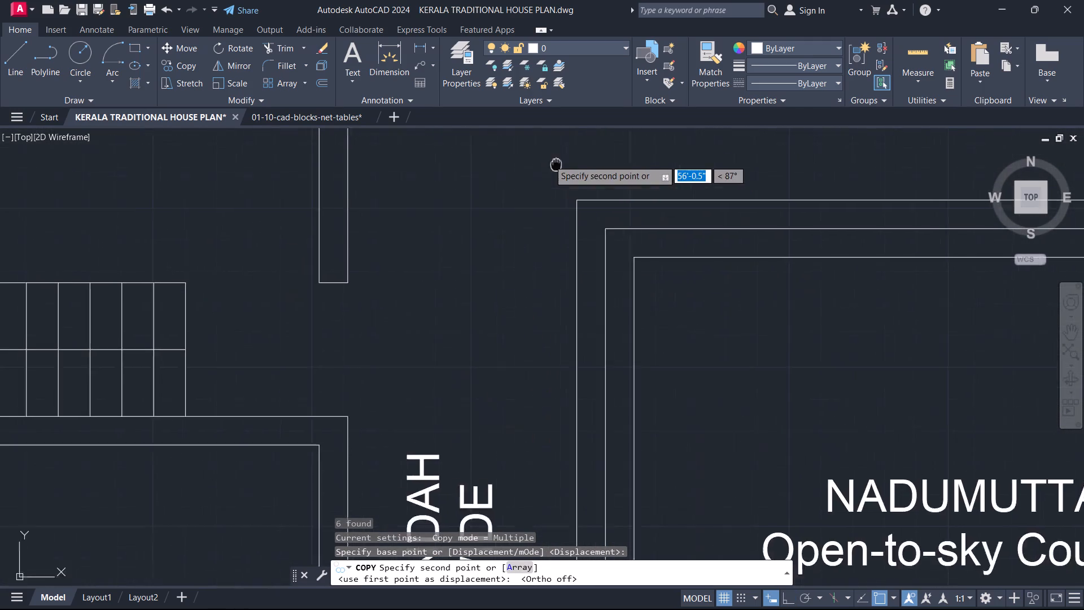
scroll(558, 165, "up", 1)
middle_click_drag(558, 165, 572, 189)
scroll(593, 242, "up", 1)
left_click(596, 216)
scroll(609, 241, "up", 2)
key("Escape")
Draw a line closing the open south side of the copied column's square.
type("L")
key("space")
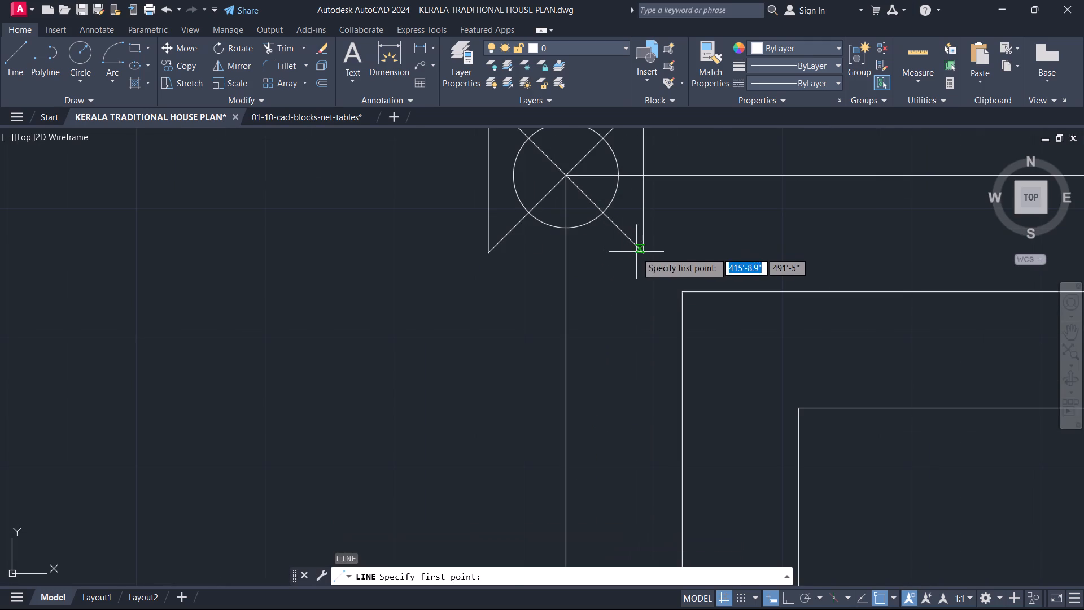
left_click_drag(642, 256, 636, 256)
left_click(489, 254)
key("Escape")
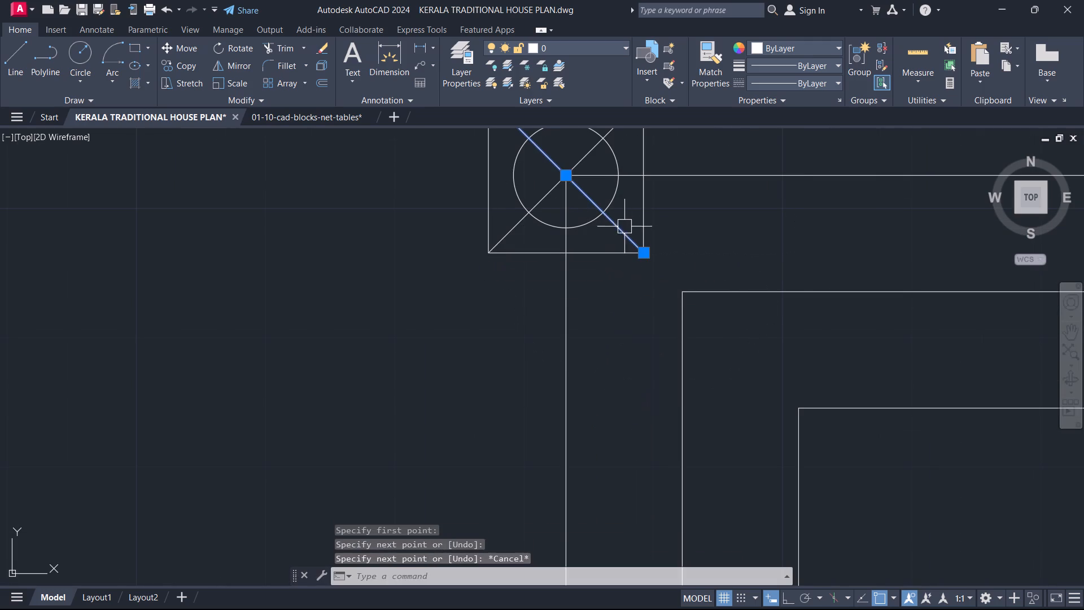
Delete the two diagonal lines crossing the copied column symbol.
left_click(624, 226)
left_click(579, 157)
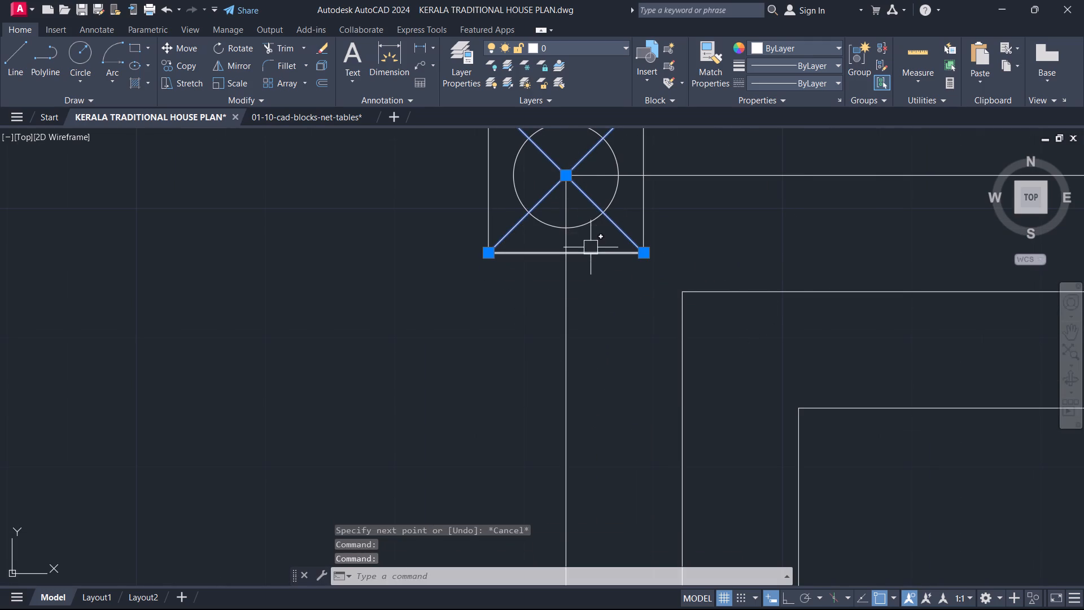
key("Delete")
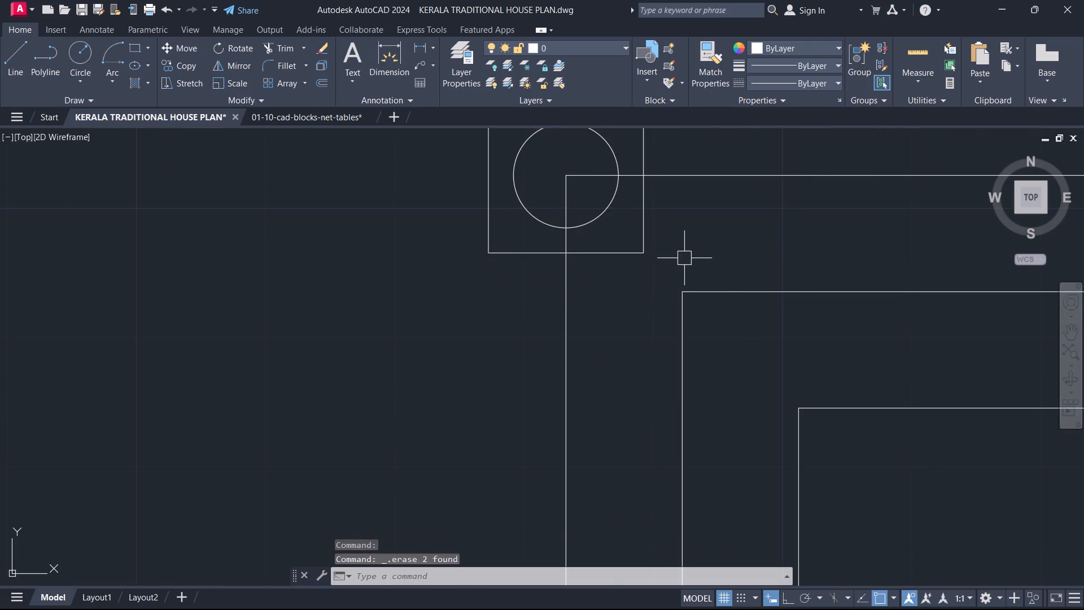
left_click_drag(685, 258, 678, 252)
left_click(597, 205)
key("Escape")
Trim the parts of the courtyard's outer lines that lie inside the column's circle.
type("TR")
key("space")
left_click(587, 183)
left_click(549, 174)
left_click(587, 176)
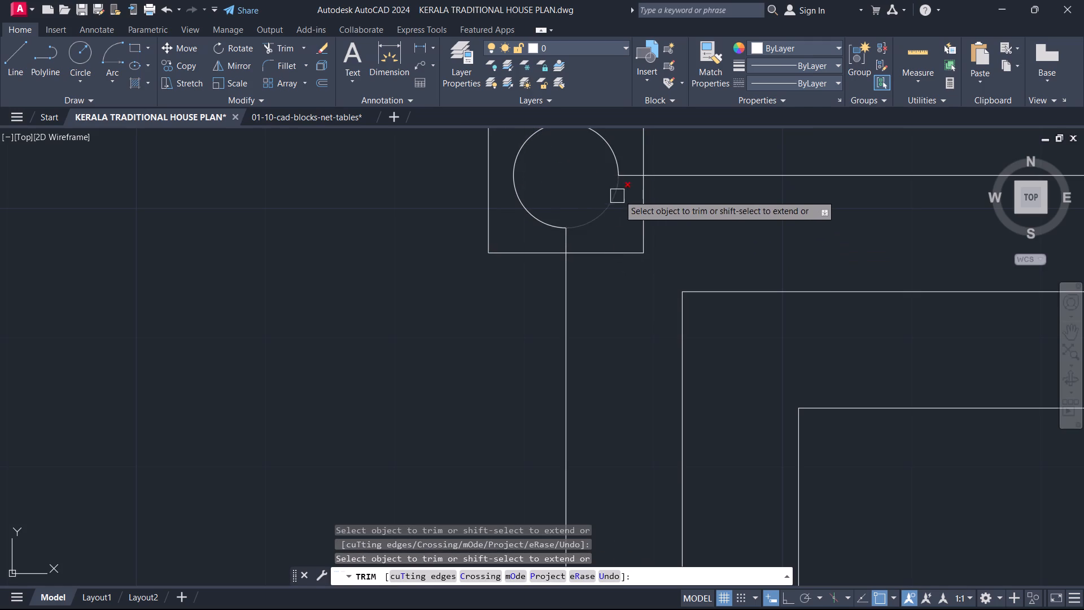
scroll(622, 190, "up", 3)
scroll(654, 165, "down", 1)
middle_click_drag(644, 258, 623, 352)
scroll(609, 297, "down", 1)
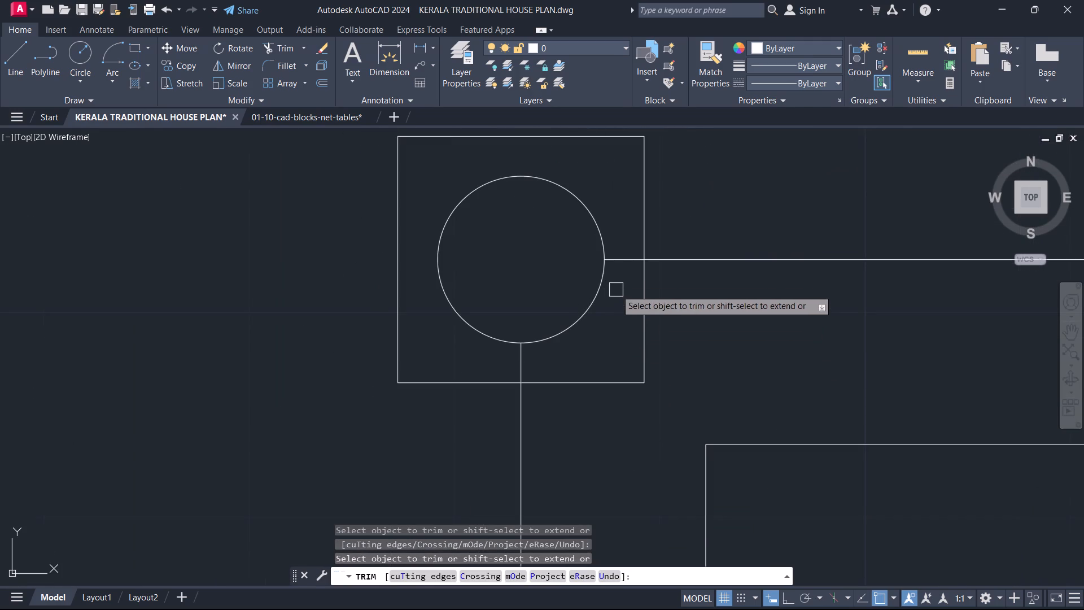
scroll(620, 268, "down", 2)
key("Escape")
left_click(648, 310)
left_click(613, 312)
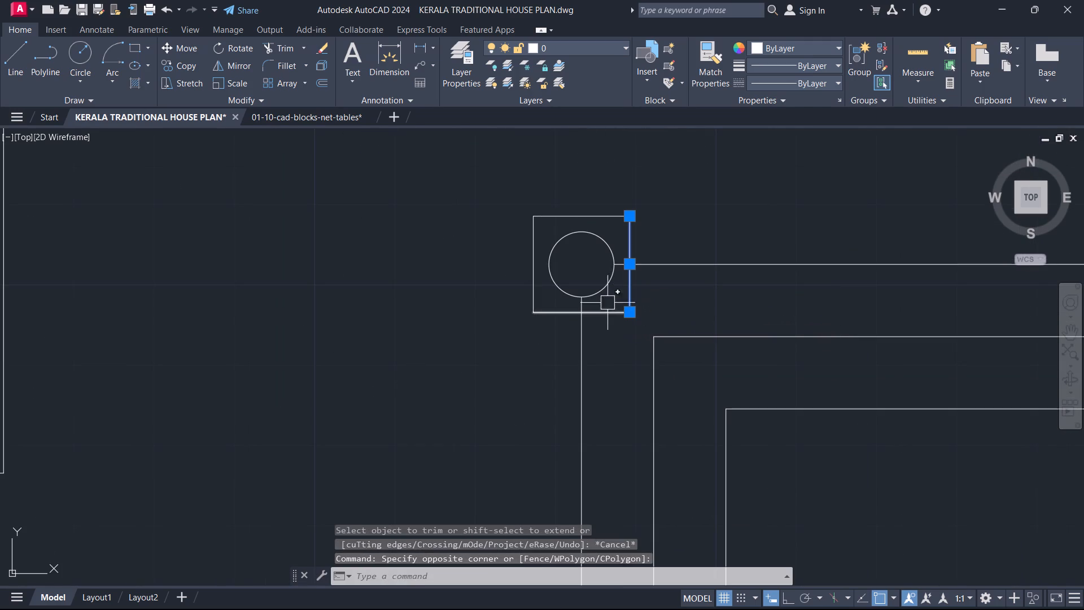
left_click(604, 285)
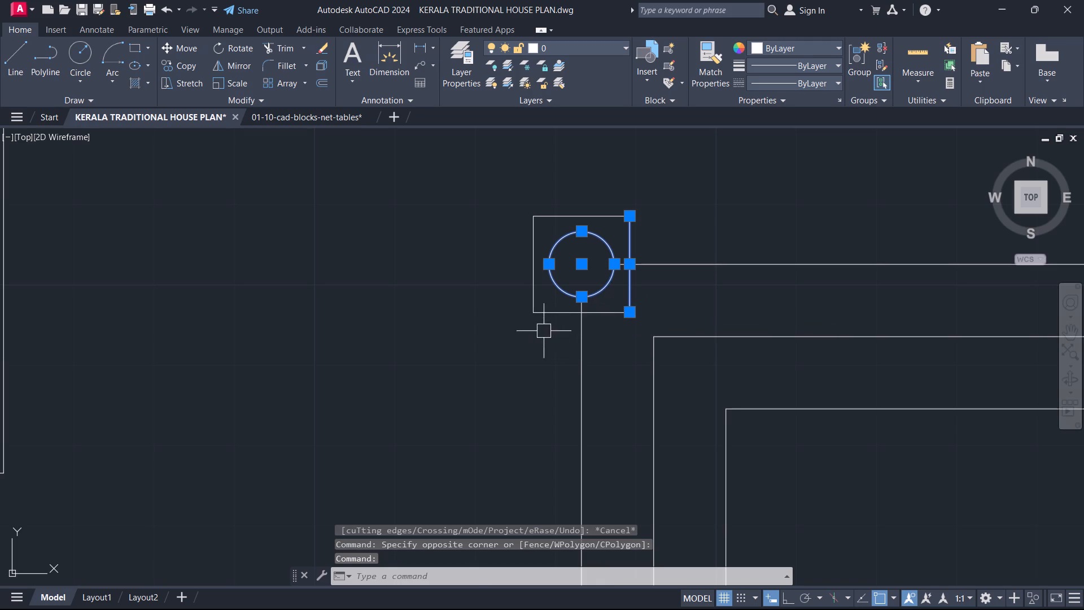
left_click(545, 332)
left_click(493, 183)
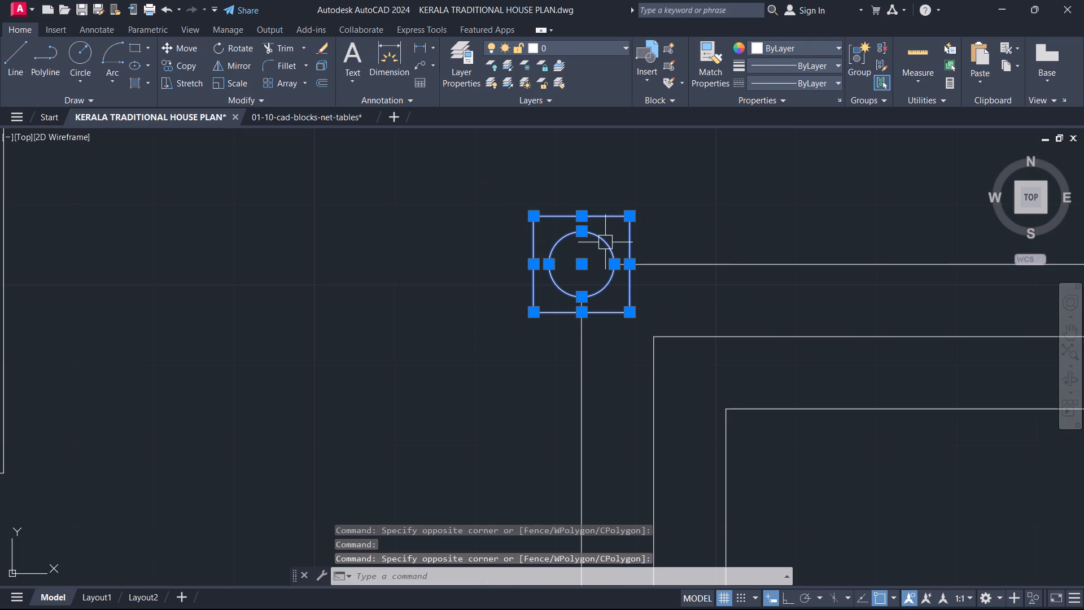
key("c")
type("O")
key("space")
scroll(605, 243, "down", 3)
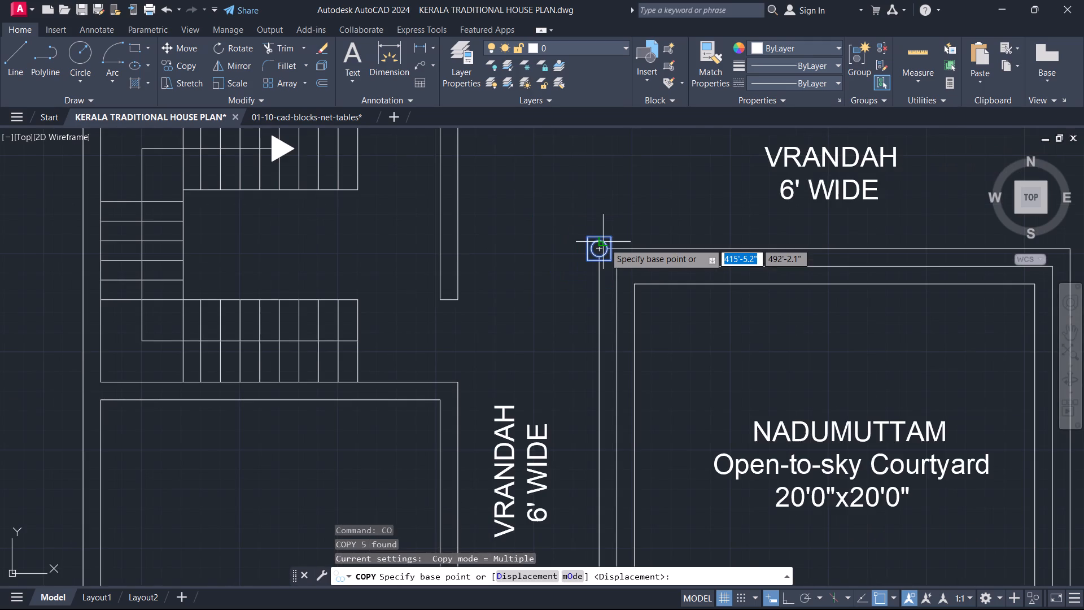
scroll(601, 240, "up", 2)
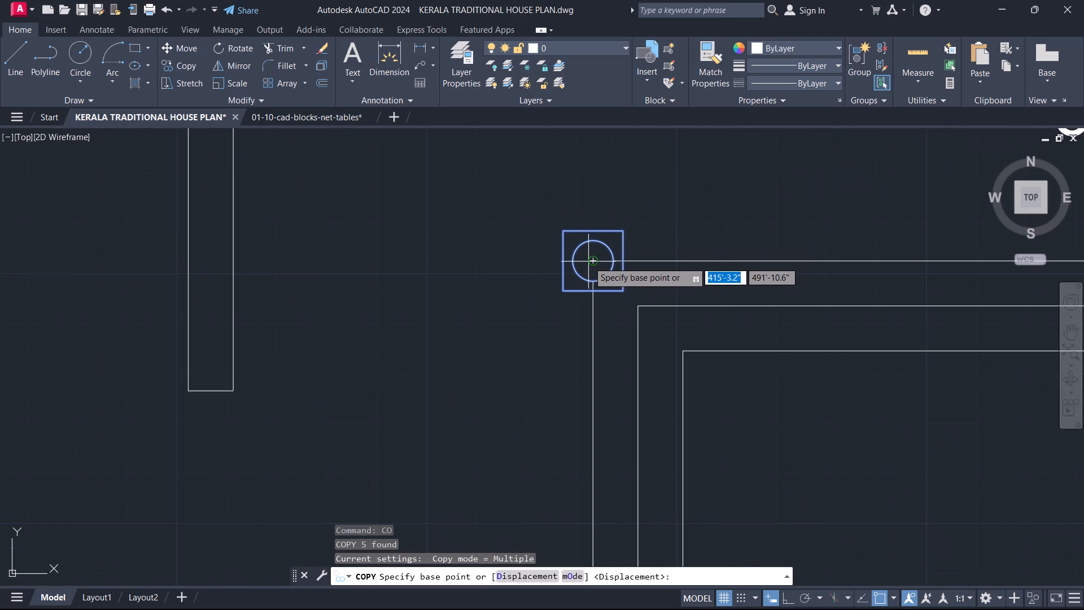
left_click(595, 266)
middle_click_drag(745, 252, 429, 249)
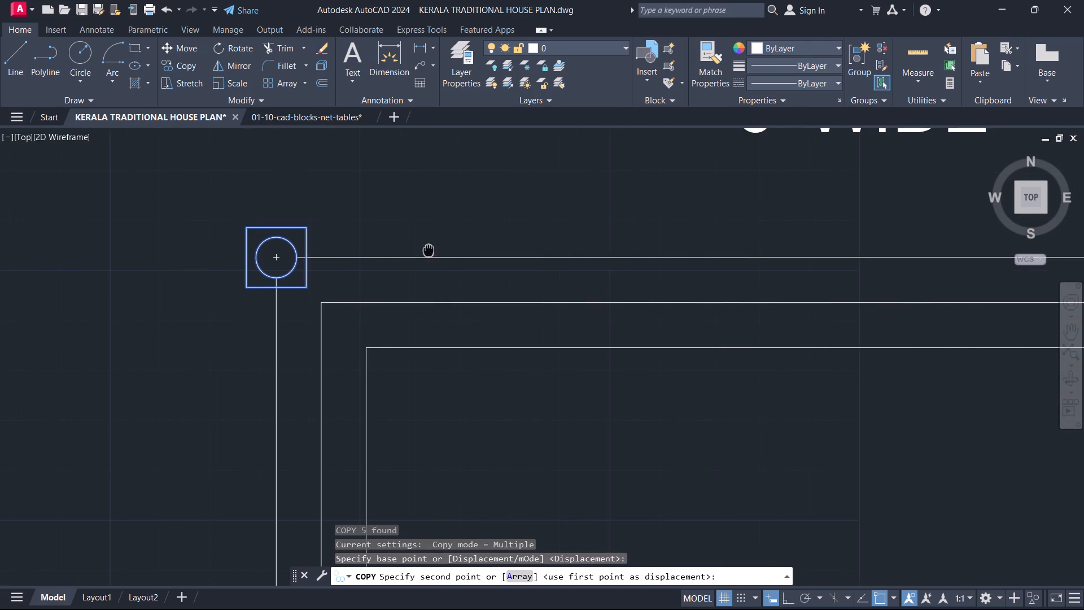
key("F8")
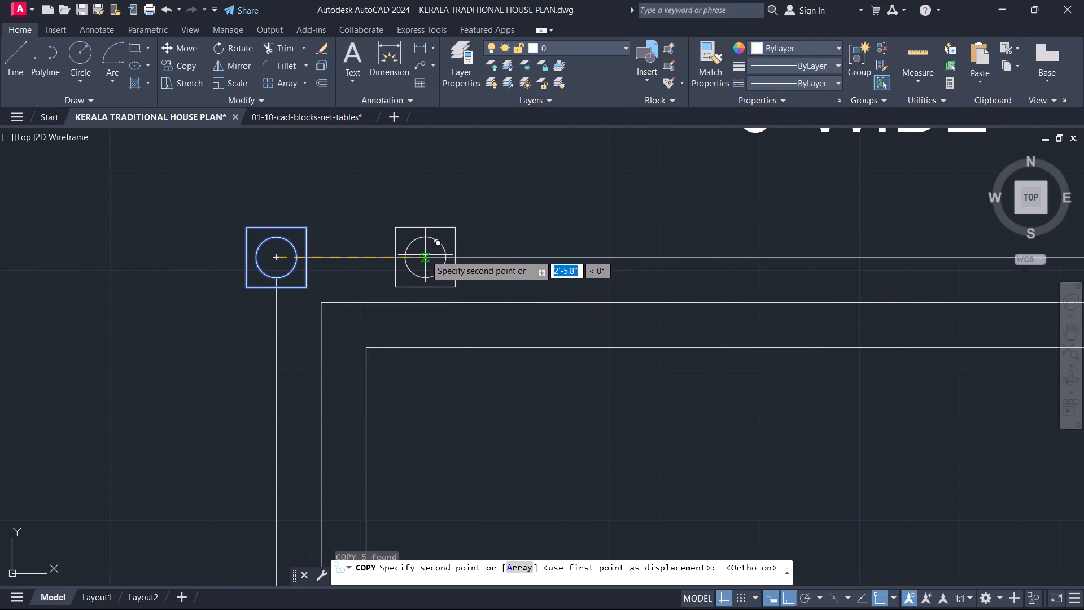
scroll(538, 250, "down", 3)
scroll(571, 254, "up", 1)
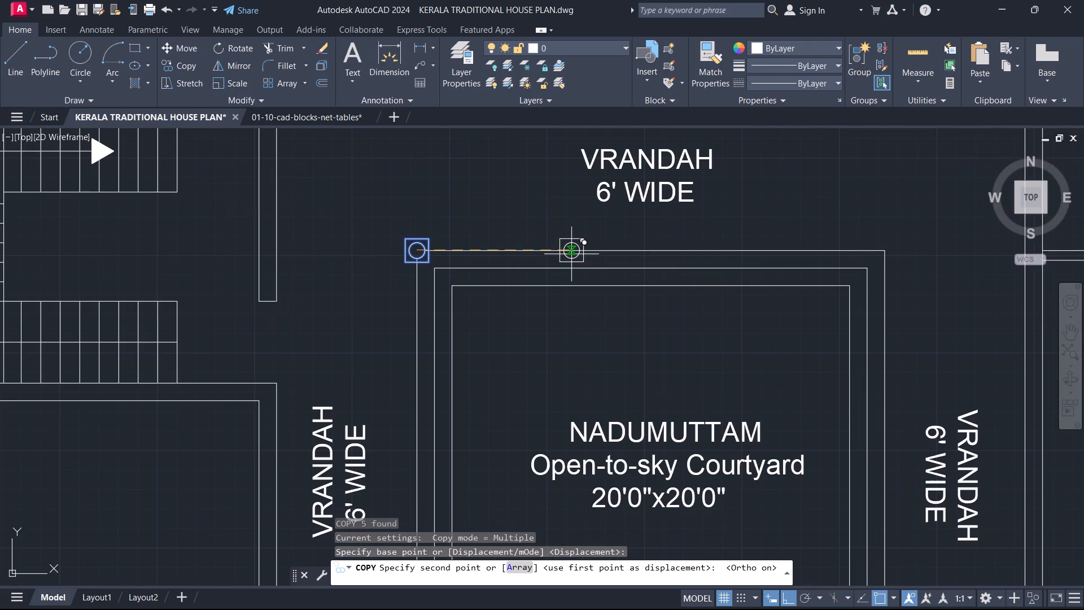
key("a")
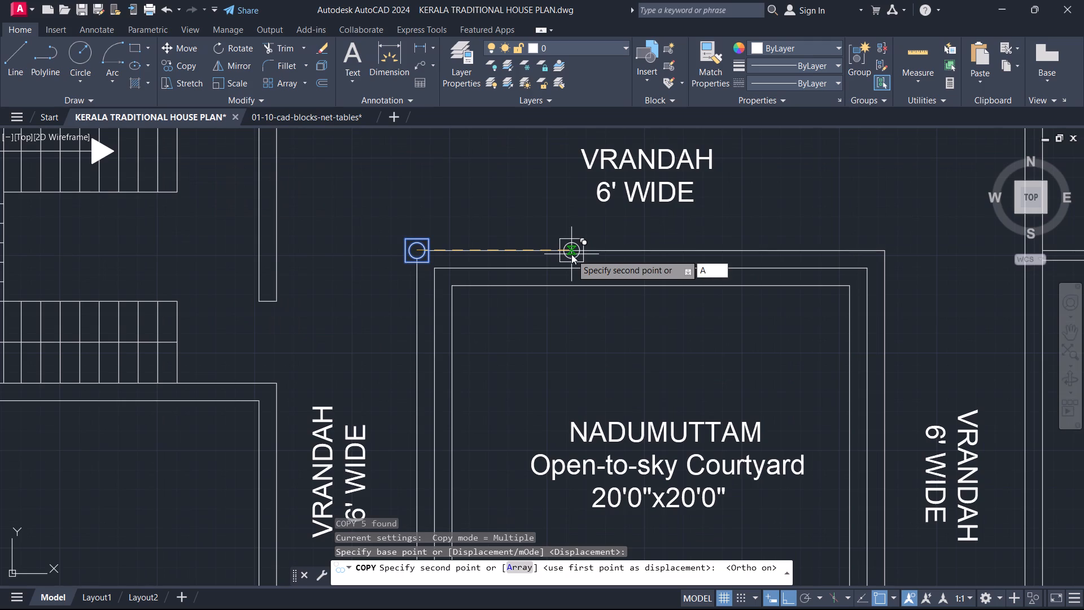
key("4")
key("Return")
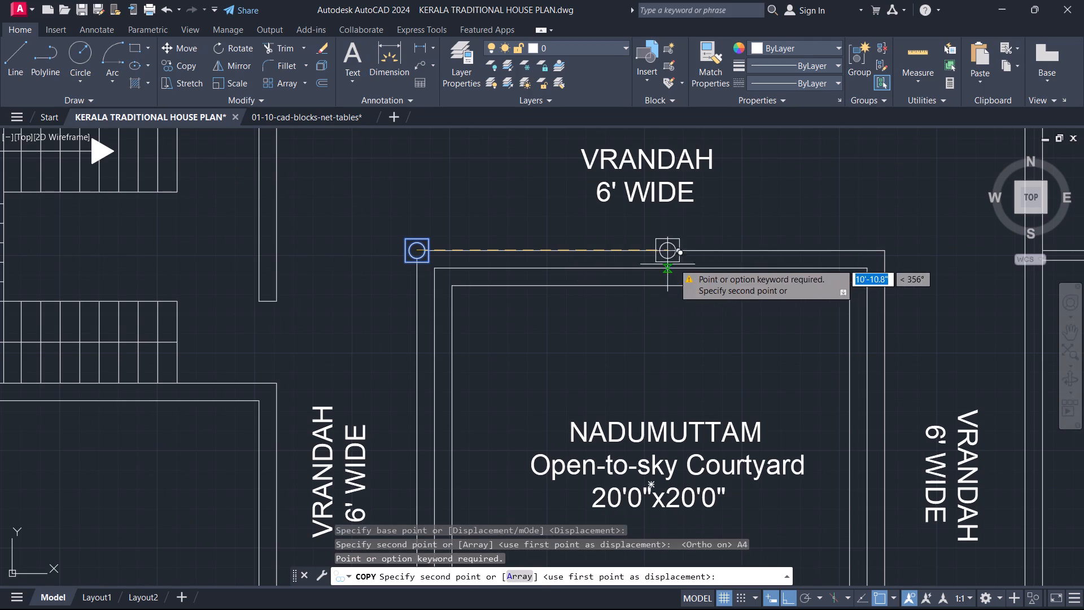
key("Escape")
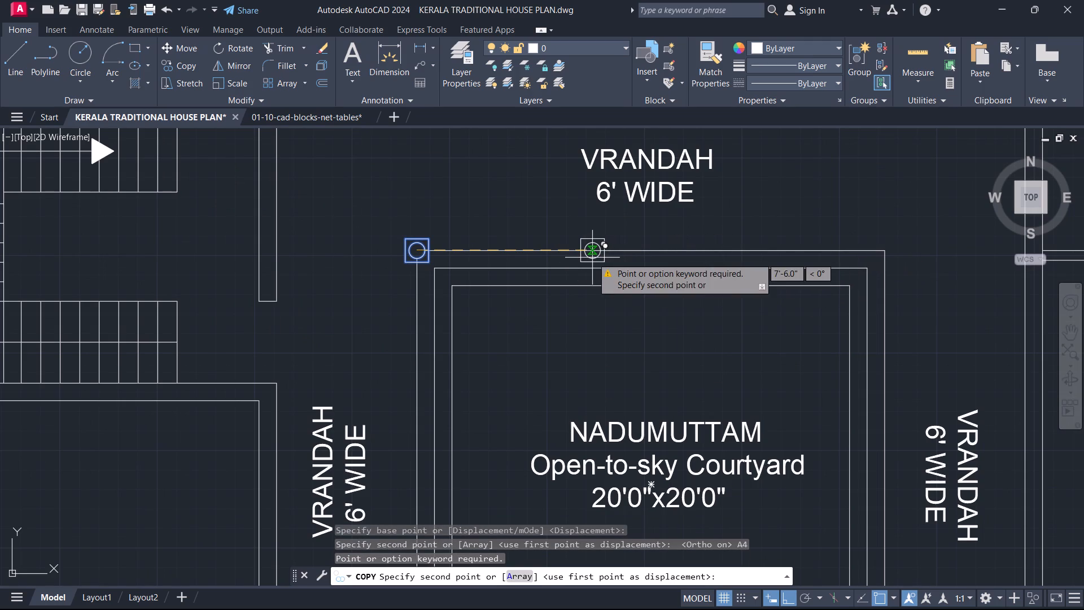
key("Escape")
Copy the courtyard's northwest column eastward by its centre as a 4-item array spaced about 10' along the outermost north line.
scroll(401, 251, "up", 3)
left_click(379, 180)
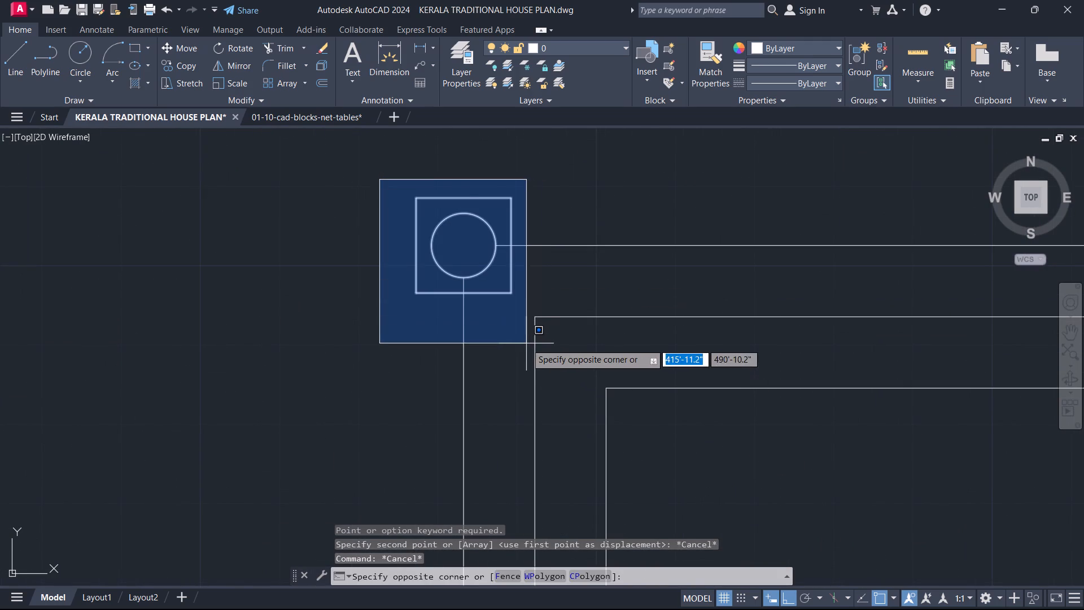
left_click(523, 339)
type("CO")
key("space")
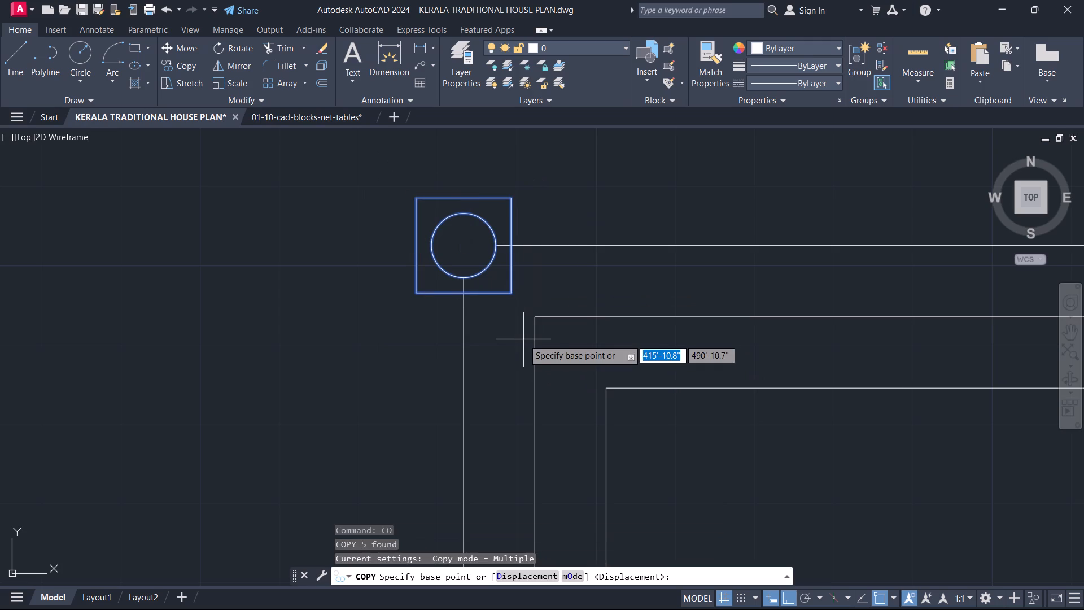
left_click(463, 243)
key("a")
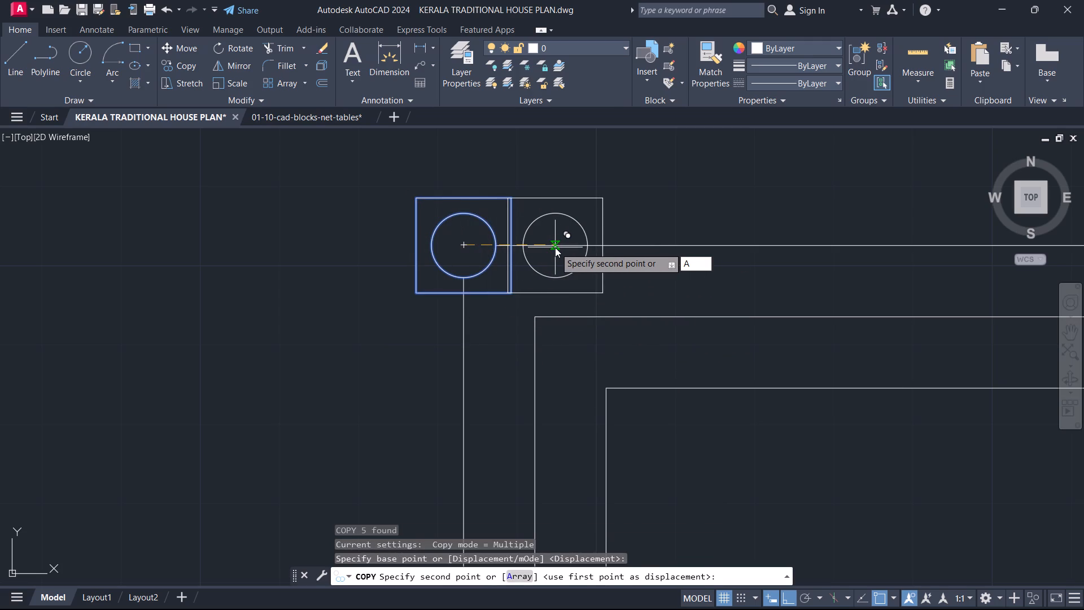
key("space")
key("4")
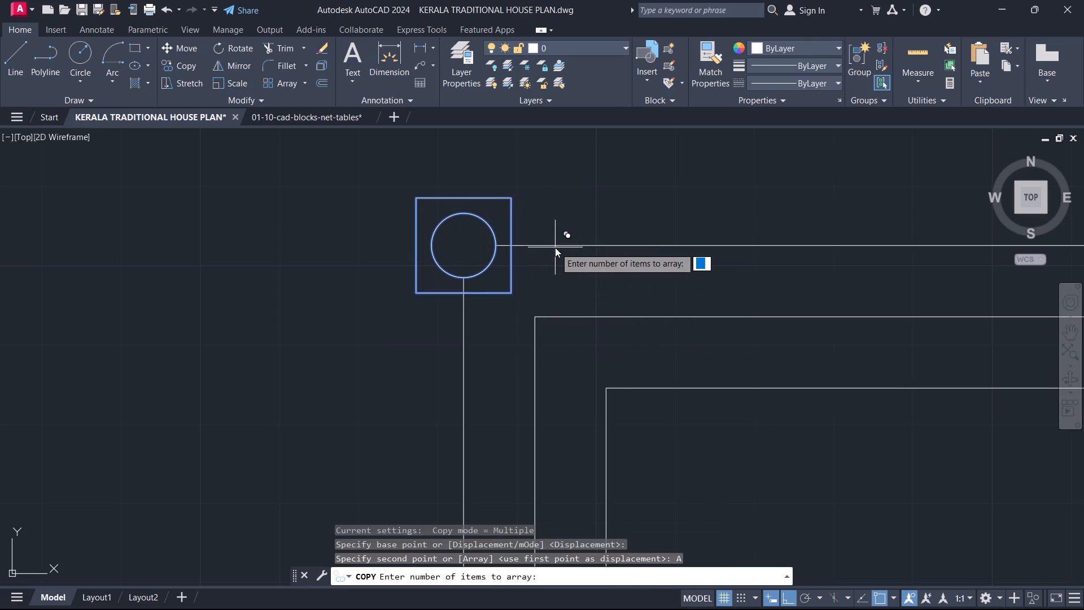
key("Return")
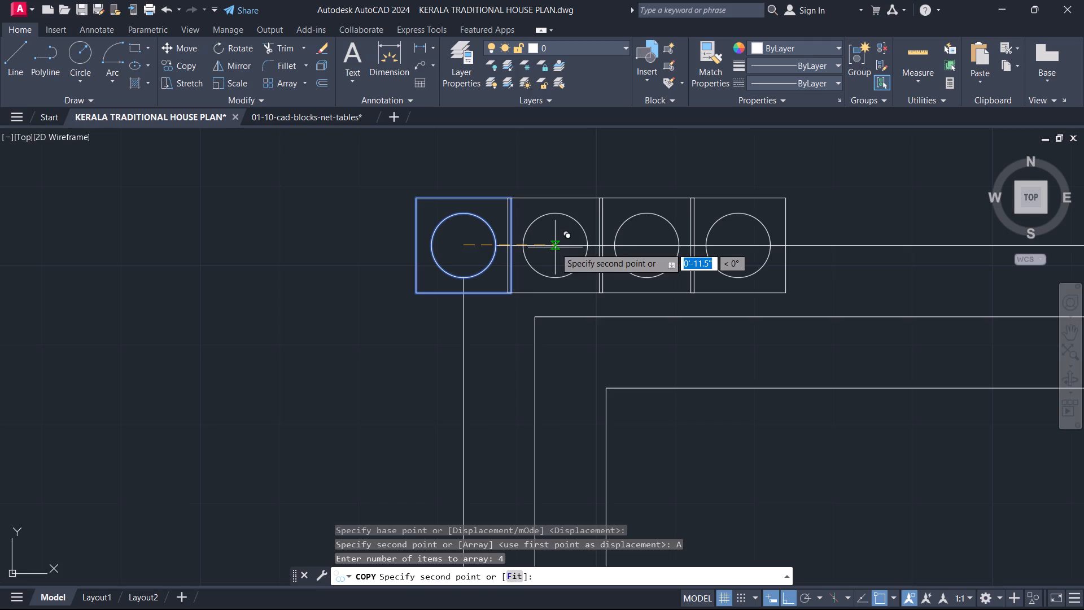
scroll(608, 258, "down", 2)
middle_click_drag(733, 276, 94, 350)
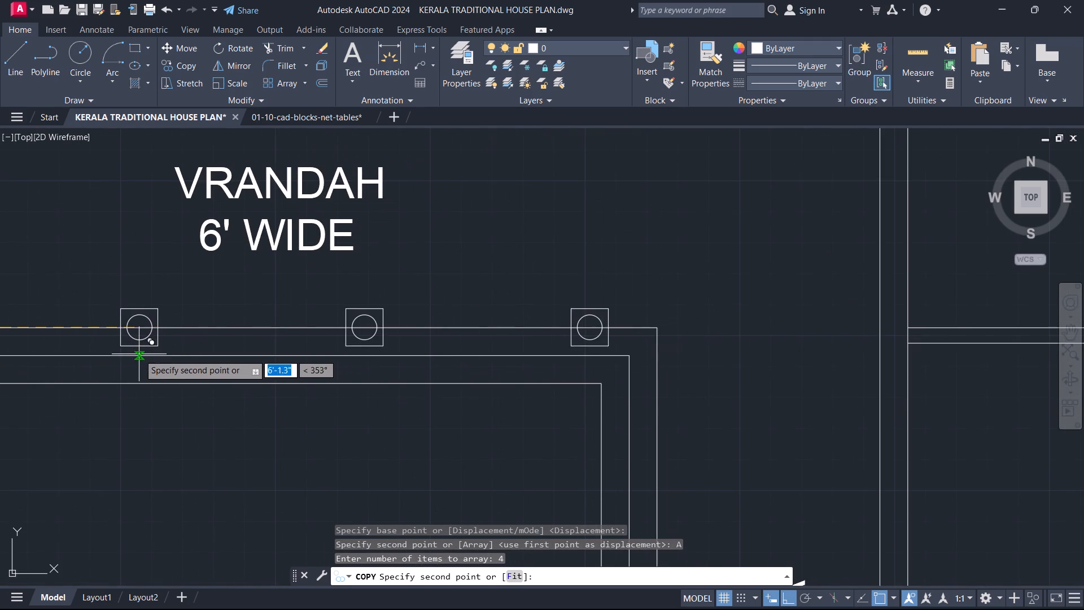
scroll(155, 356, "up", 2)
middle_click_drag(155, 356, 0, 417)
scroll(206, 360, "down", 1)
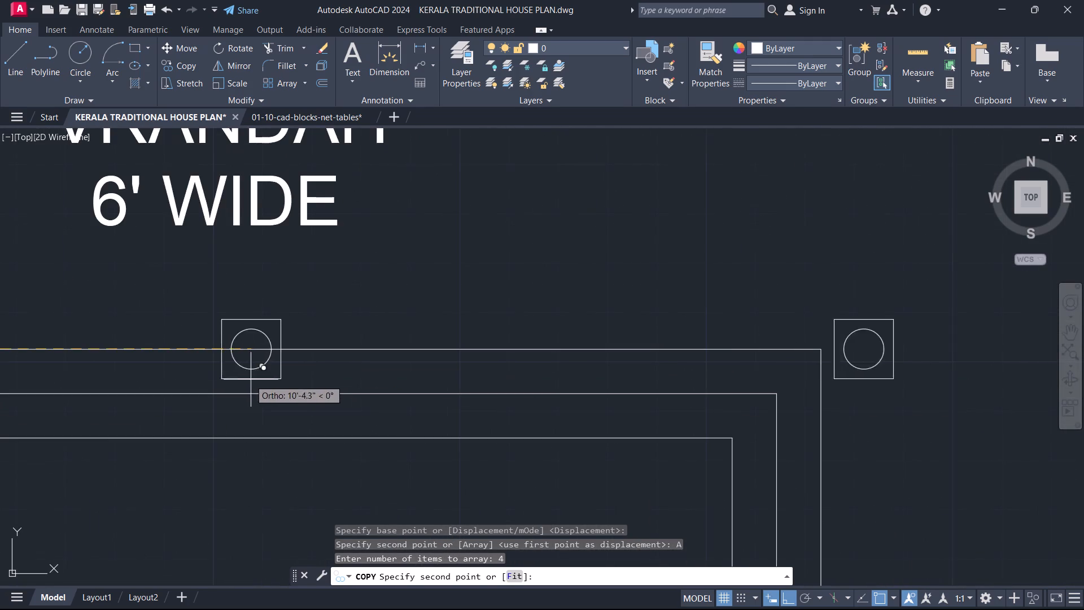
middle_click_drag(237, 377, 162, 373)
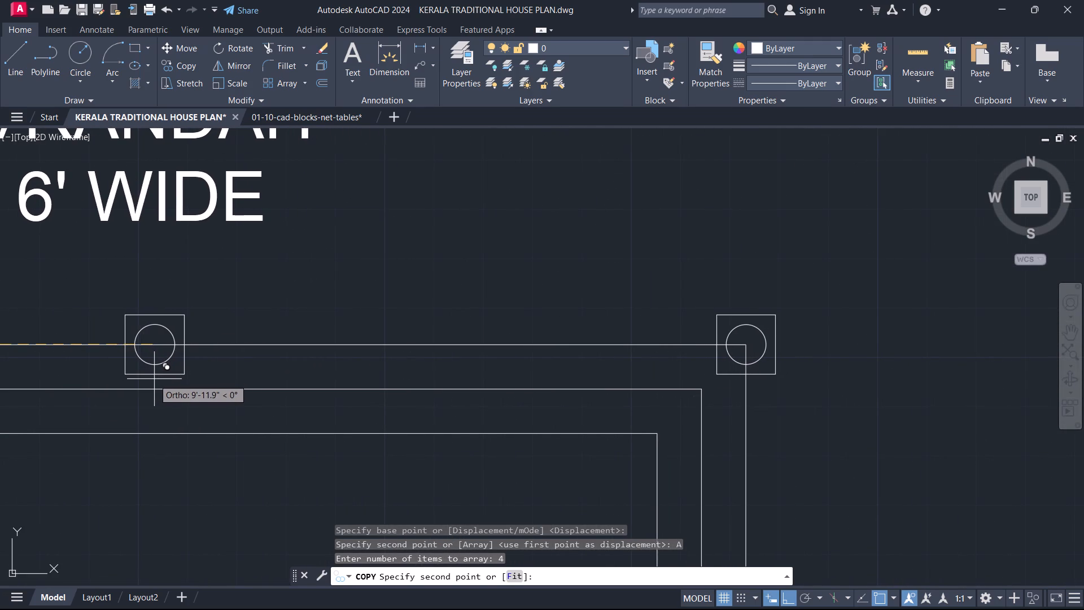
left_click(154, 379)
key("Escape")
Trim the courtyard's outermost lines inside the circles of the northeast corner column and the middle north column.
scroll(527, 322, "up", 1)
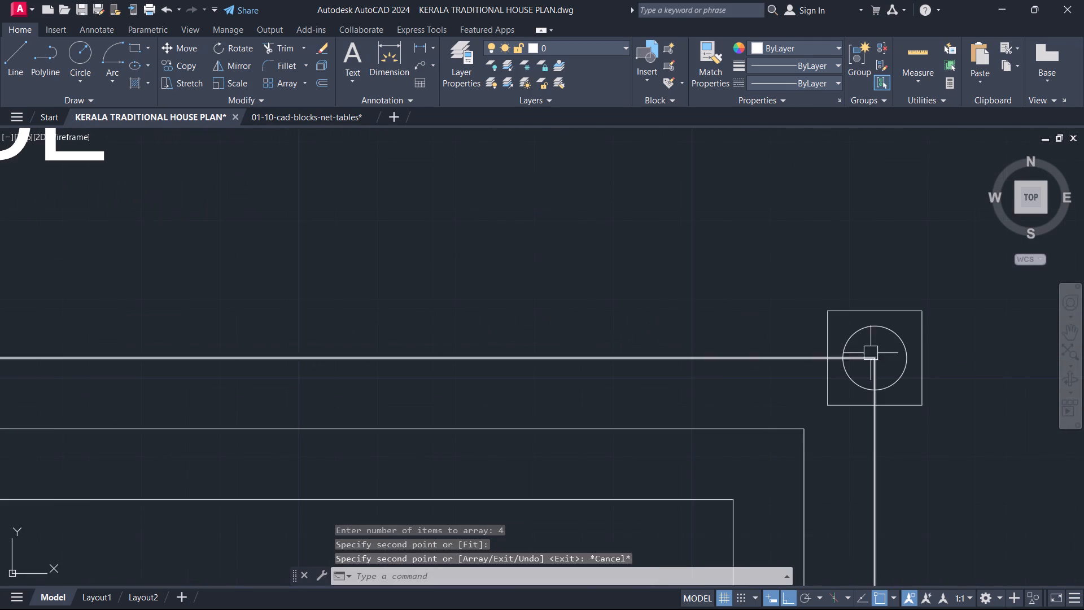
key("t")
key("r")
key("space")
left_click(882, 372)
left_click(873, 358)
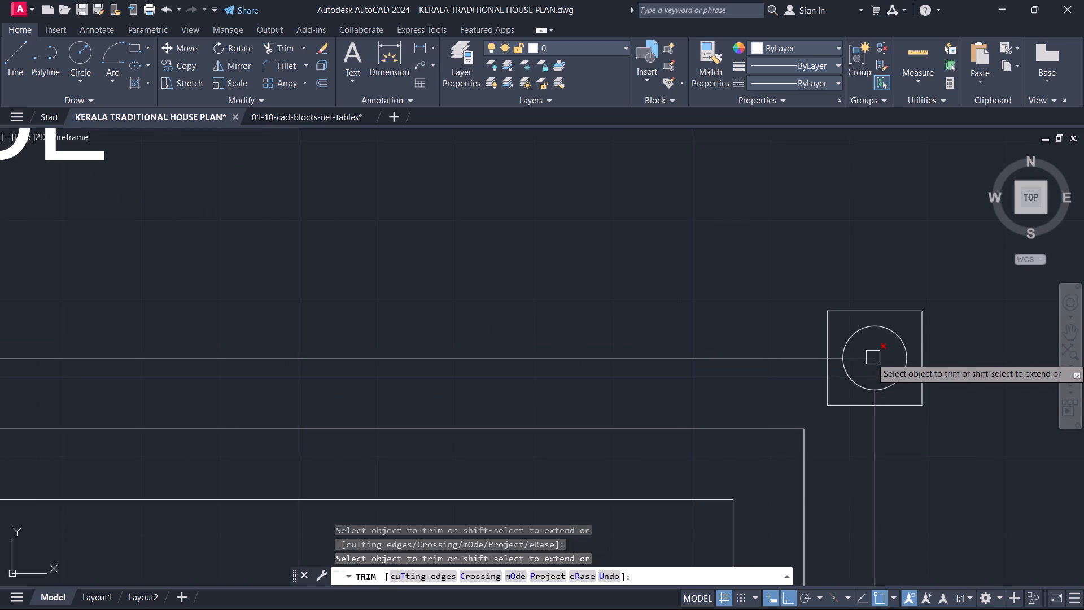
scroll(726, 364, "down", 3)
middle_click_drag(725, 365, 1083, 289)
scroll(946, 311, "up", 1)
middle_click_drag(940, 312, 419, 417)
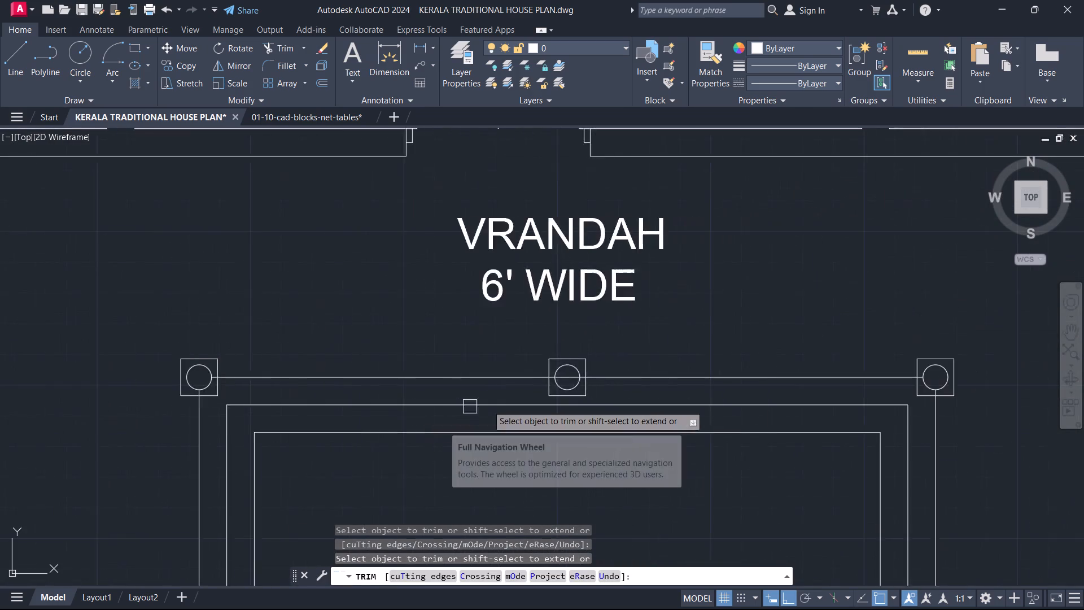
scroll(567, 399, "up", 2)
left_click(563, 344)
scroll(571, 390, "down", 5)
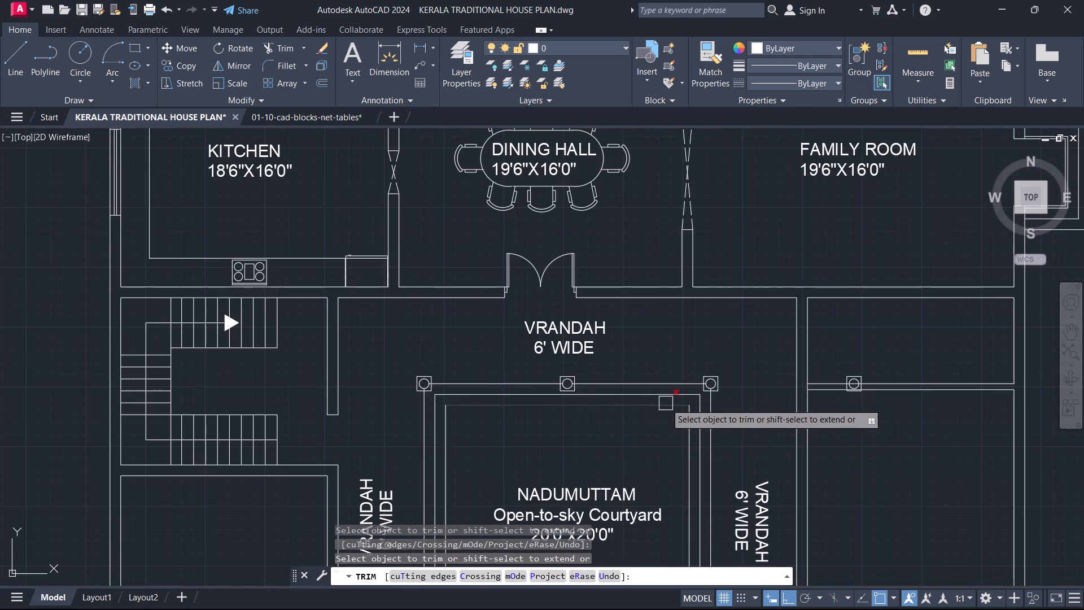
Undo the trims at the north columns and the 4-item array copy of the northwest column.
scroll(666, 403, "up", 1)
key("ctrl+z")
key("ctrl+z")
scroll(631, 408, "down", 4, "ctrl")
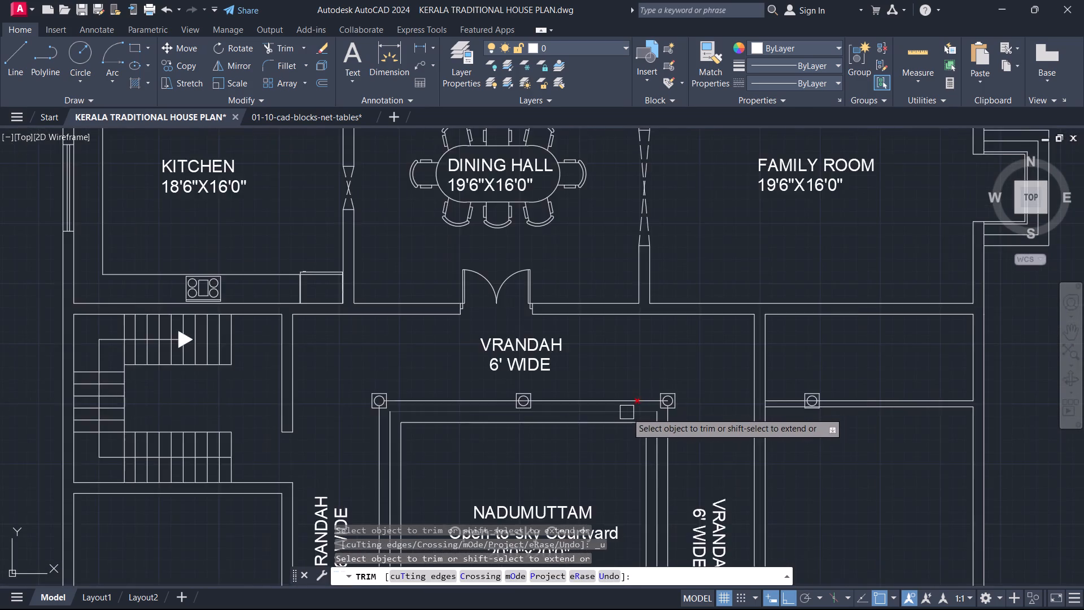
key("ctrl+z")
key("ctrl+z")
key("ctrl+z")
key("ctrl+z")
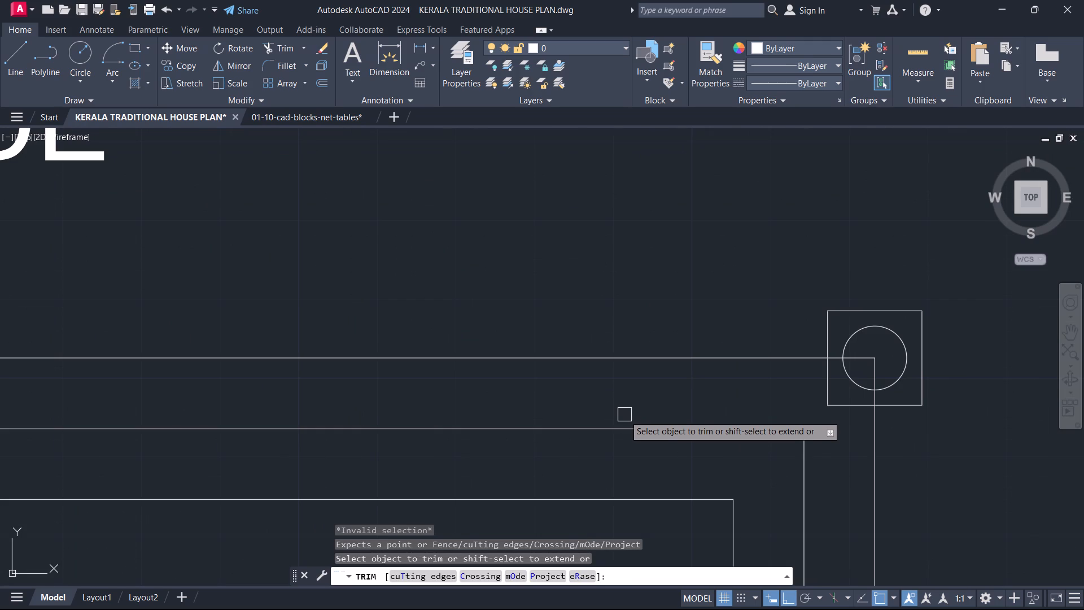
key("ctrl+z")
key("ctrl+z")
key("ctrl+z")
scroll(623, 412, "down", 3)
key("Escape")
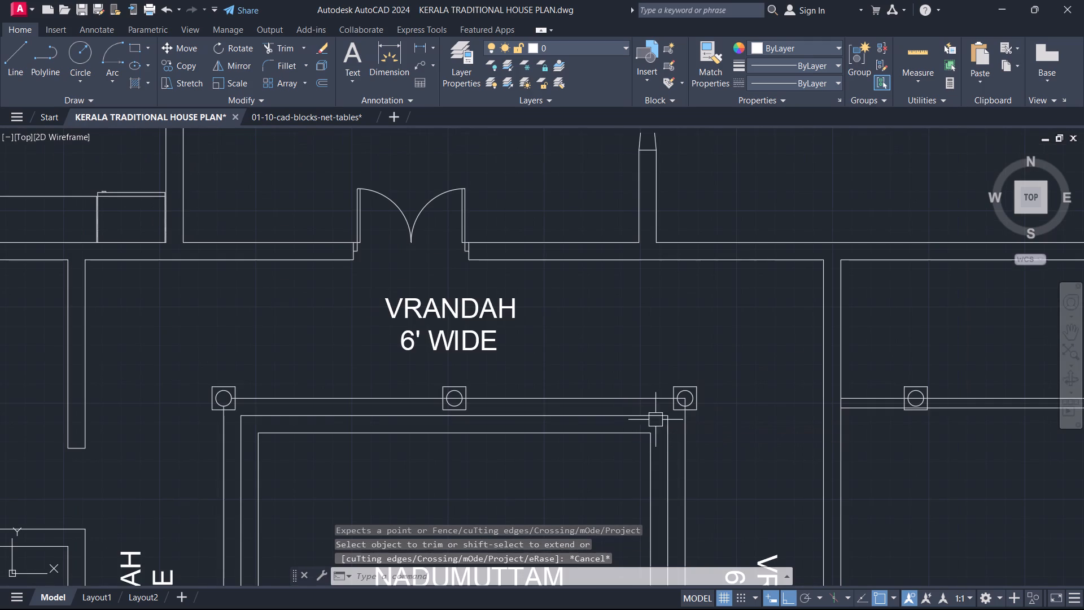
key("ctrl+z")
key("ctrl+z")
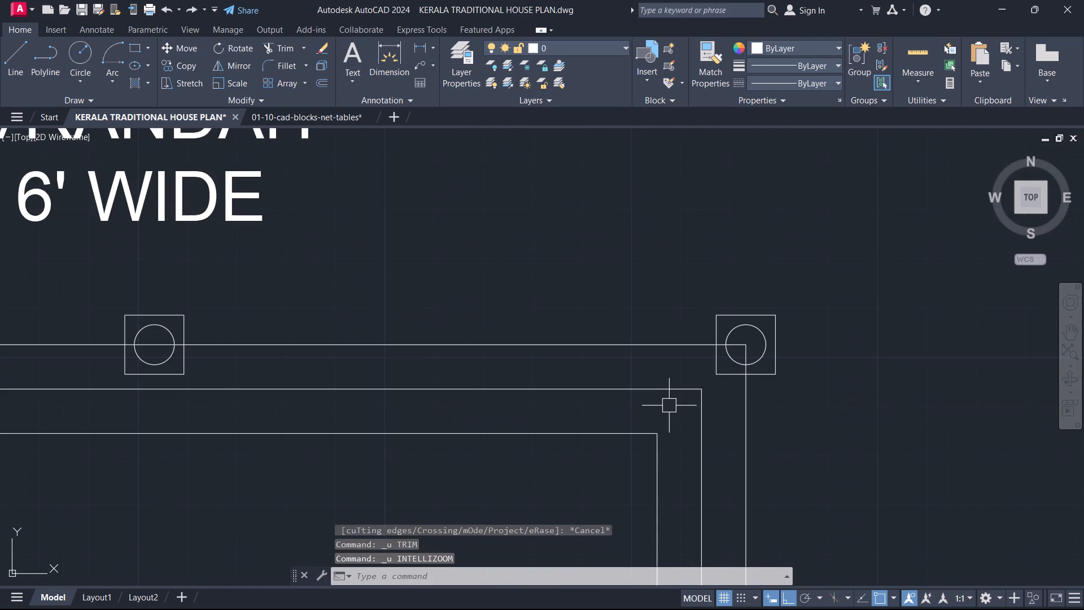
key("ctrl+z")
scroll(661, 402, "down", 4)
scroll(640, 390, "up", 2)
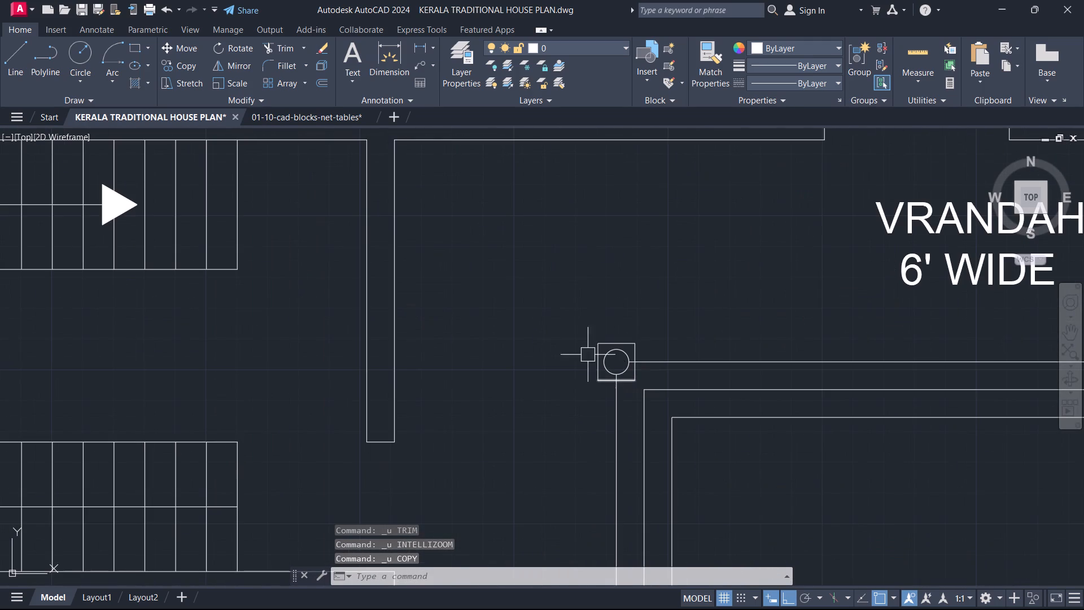
Copy the courtyard's northwest column eastward by its centre as an evenly spaced 4-item array ending at the outermost line's northeast corner.
left_click(577, 309)
left_click(640, 389)
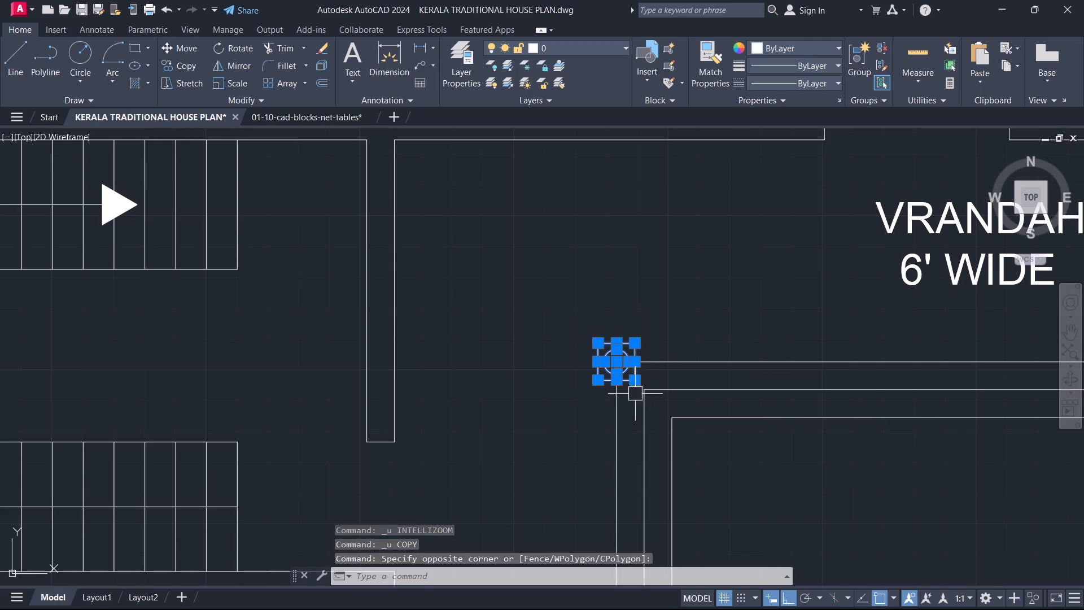
type("CO")
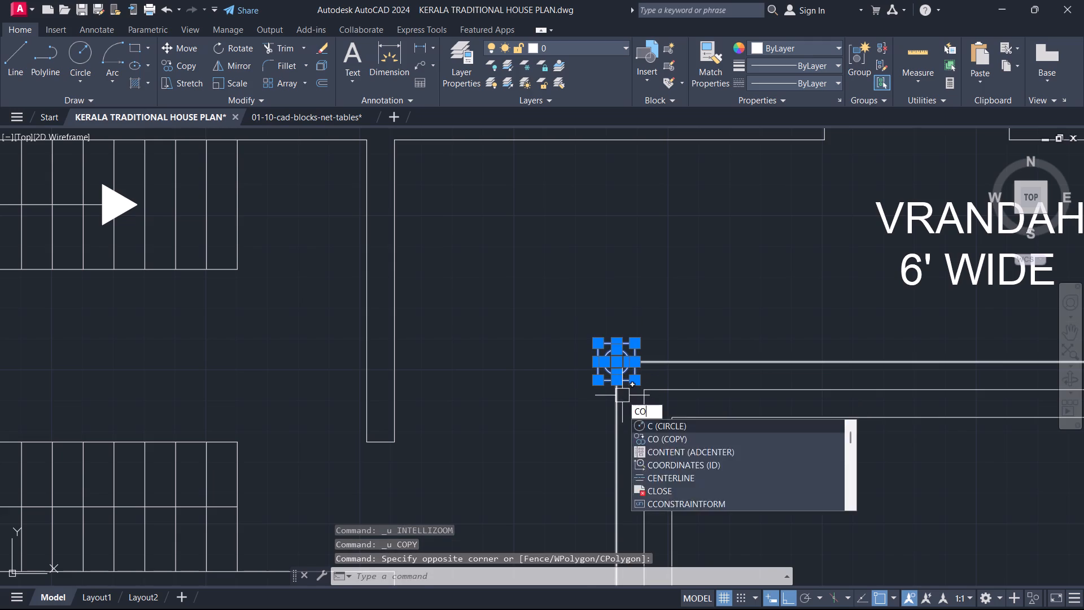
key("space")
scroll(617, 385, "up", 3)
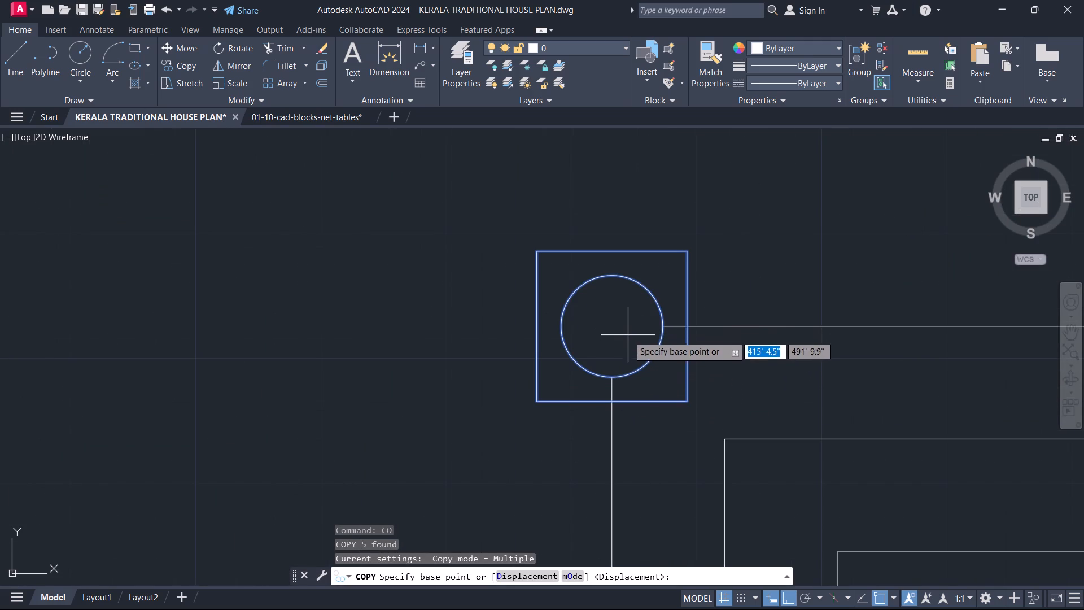
scroll(626, 355, "down", 1)
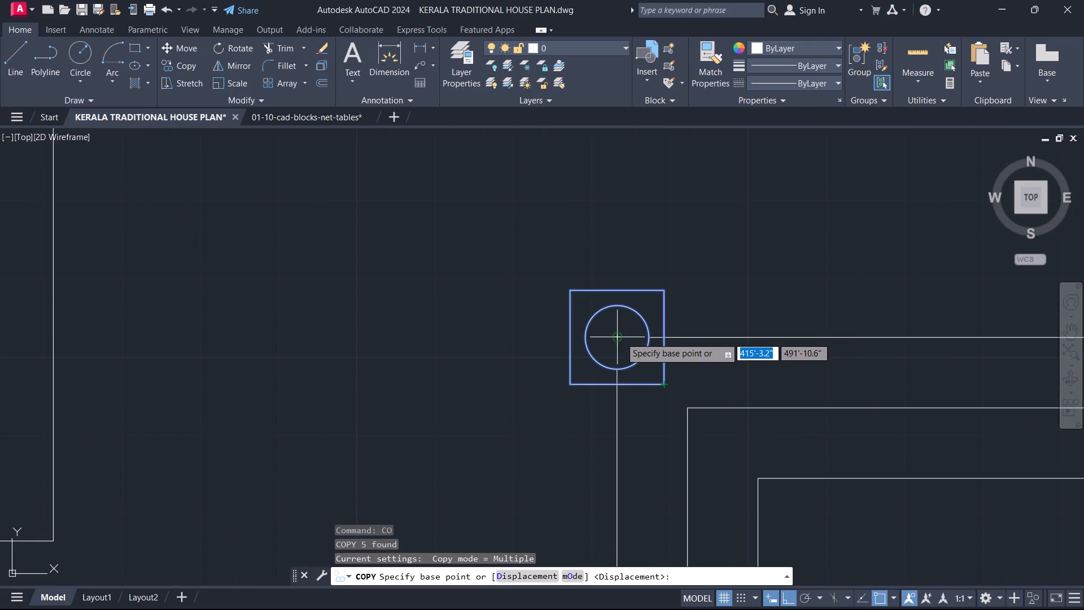
left_click(620, 337)
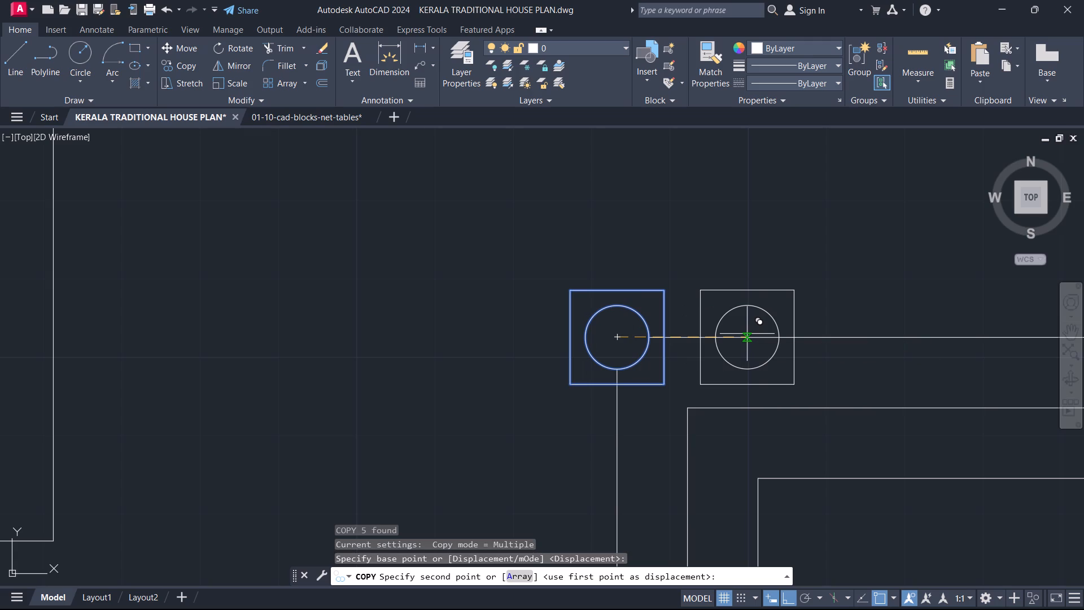
type("A")
key("space")
key("4")
key("Return")
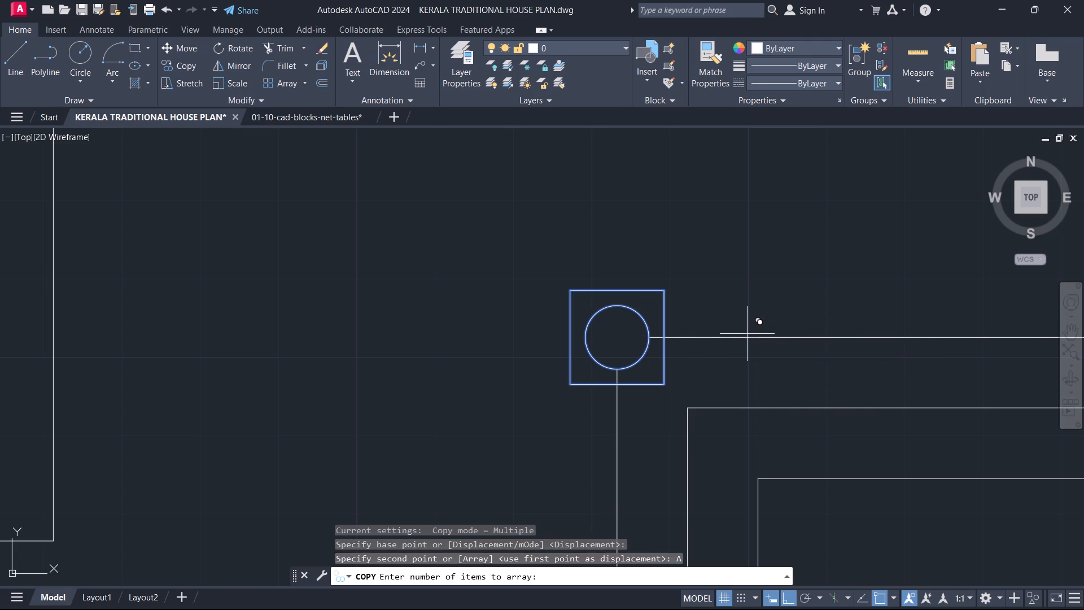
scroll(747, 334, "down", 2)
middle_click_drag(923, 405, 14, 401)
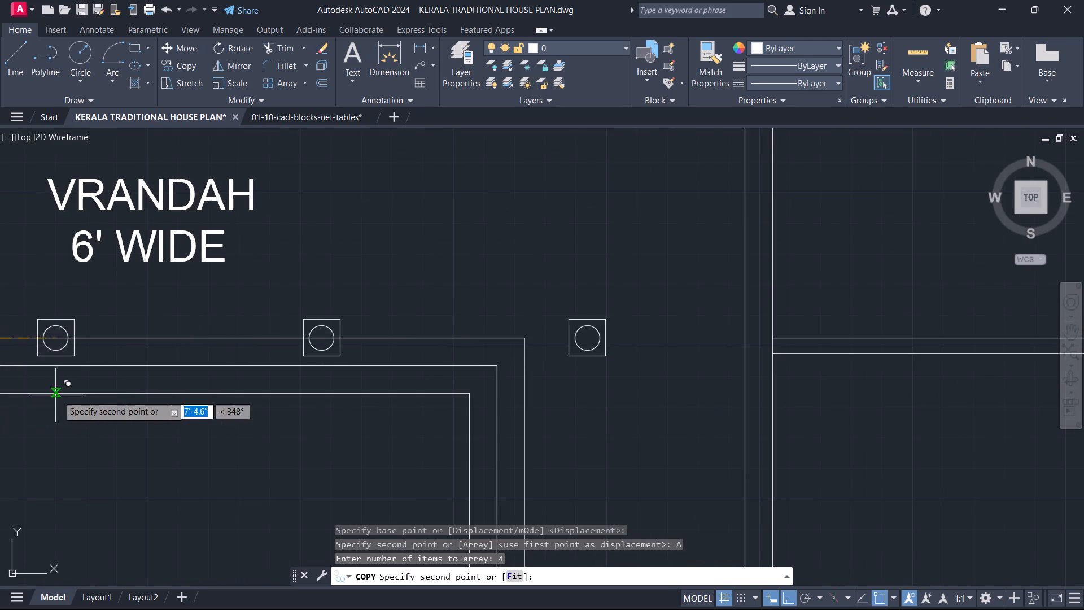
scroll(20, 394, "up", 1)
middle_click_drag(18, 393, 0, 407)
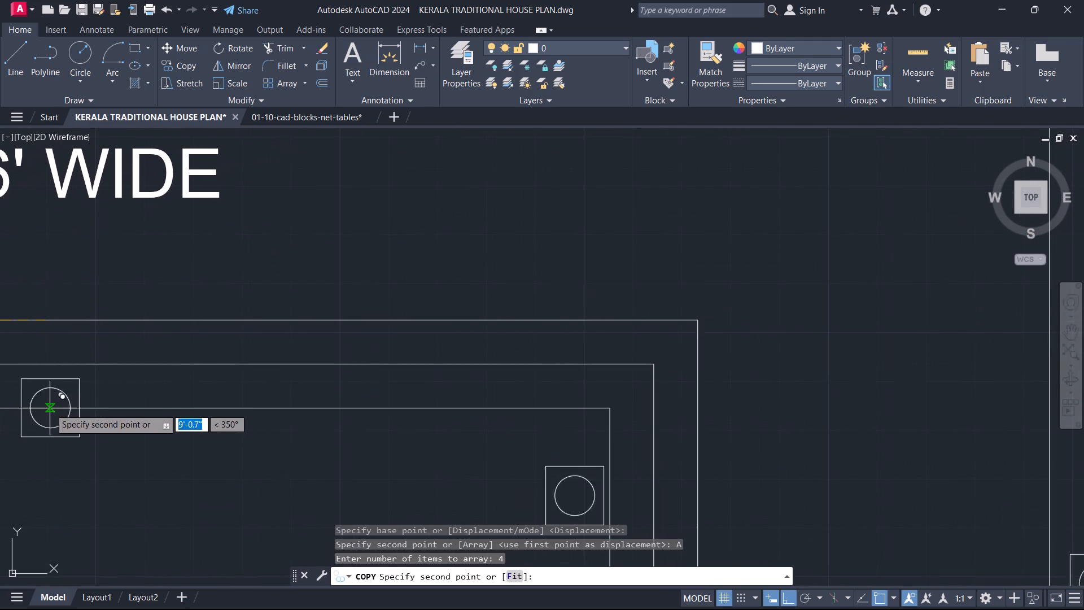
middle_click_drag(168, 351, 33, 234)
scroll(63, 243, "down", 1)
scroll(110, 253, "down", 3)
middle_click_drag(158, 276, 260, 311)
key("F3")
scroll(179, 302, "up", 4)
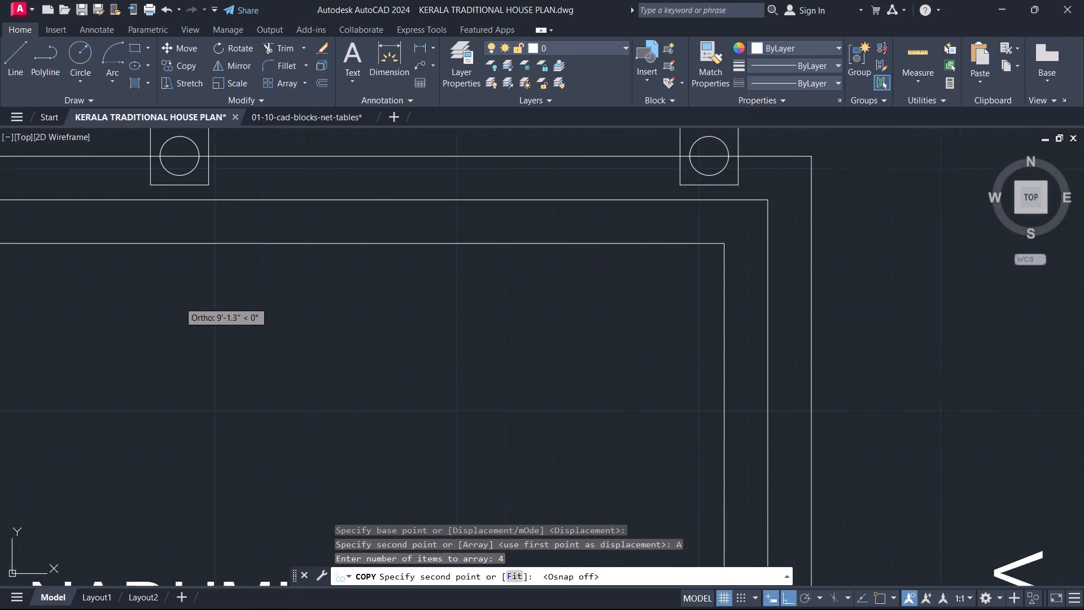
left_click(36, 328)
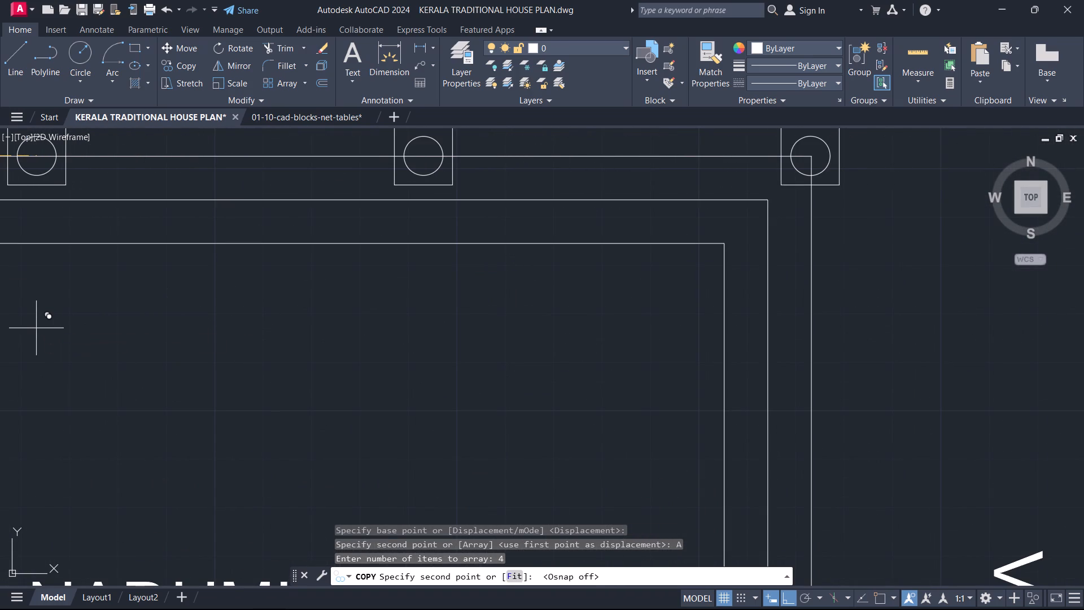
key("Escape")
Trim the courtyard's outermost lines inside the circles of the northeast corner column and the two middle north columns.
middle_click_drag(423, 243, 408, 369)
scroll(428, 351, "down", 1)
scroll(627, 317, "up", 1)
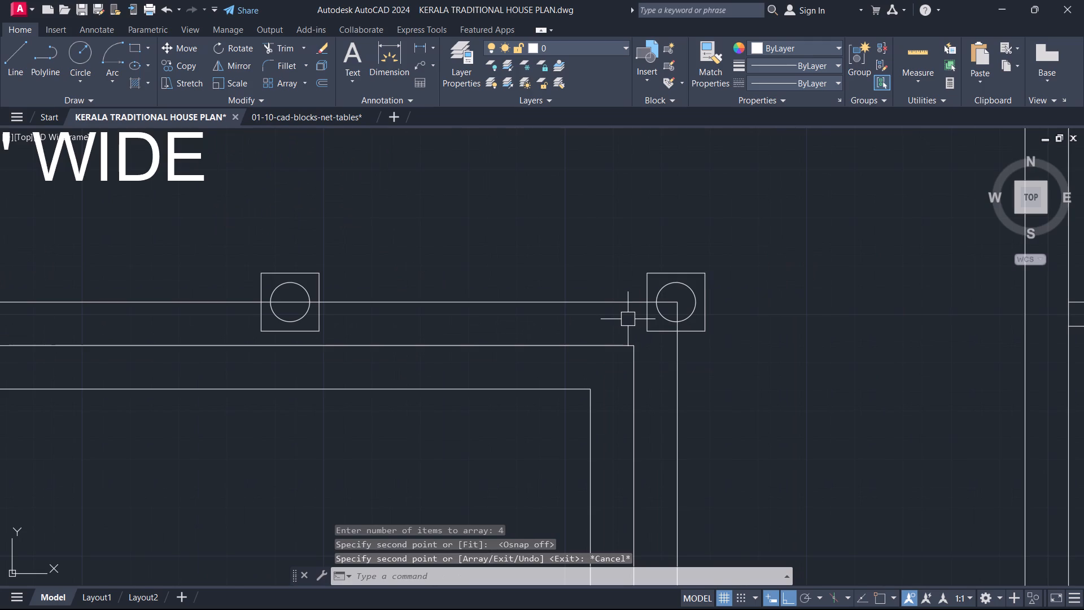
scroll(628, 319, "up", 1)
scroll(702, 312, "up", 1)
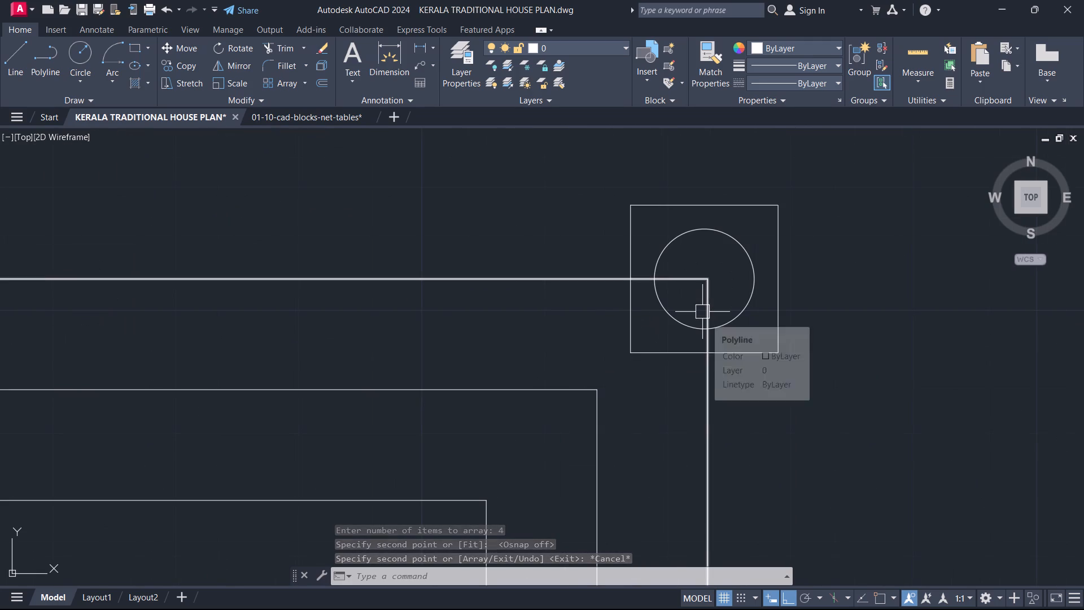
key("F3")
type("TR")
key("space")
left_click(724, 290)
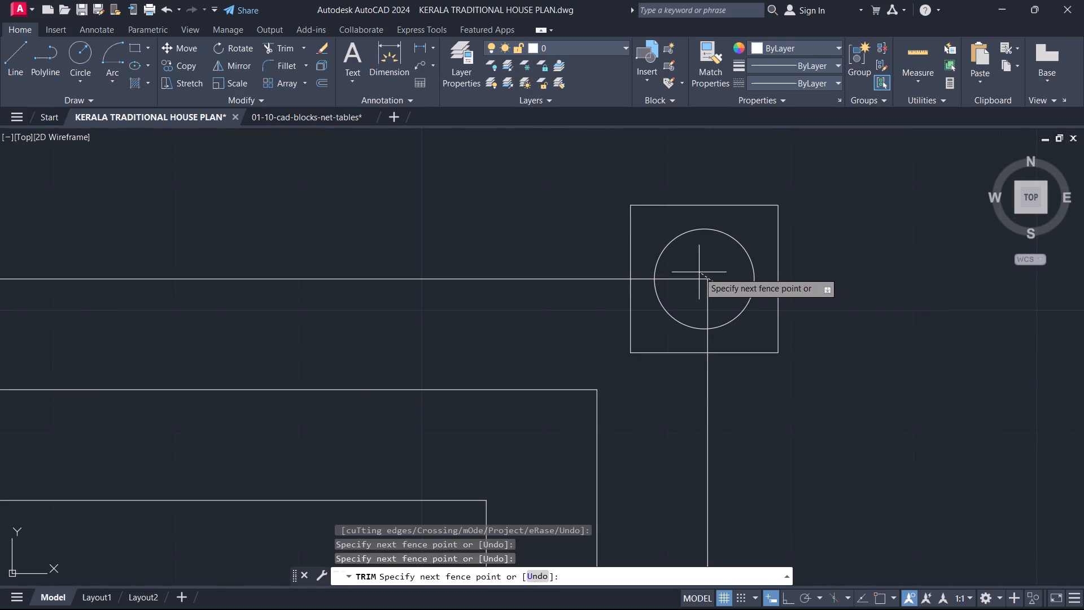
left_click(699, 288)
left_click(694, 274)
scroll(567, 313, "down", 2)
middle_click_drag(579, 321, 684, 326)
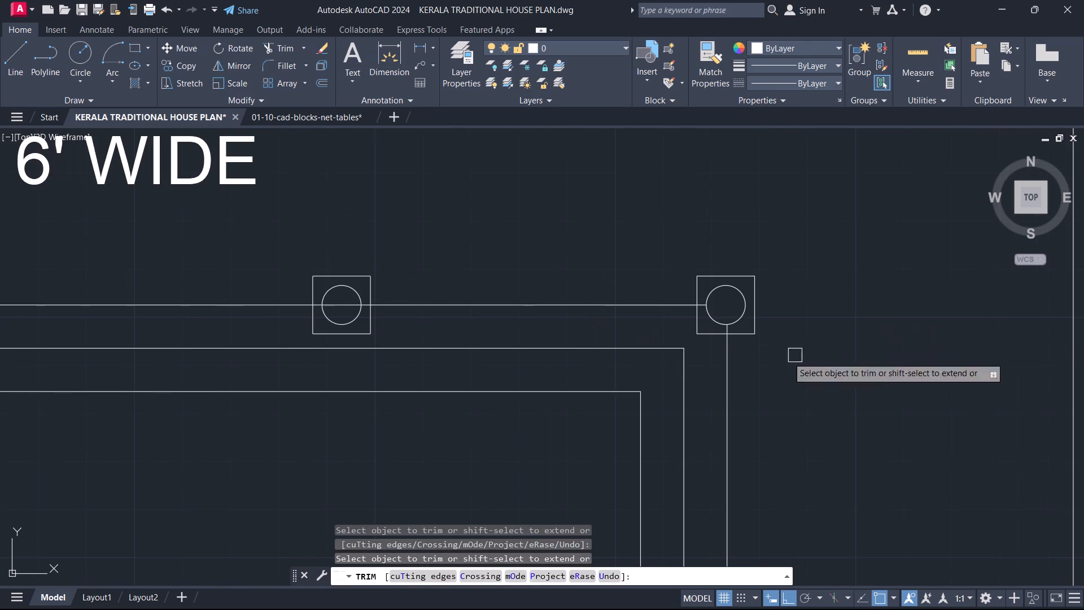
middle_click_drag(597, 376, 1059, 382)
scroll(801, 310, "up", 1)
left_click(801, 310)
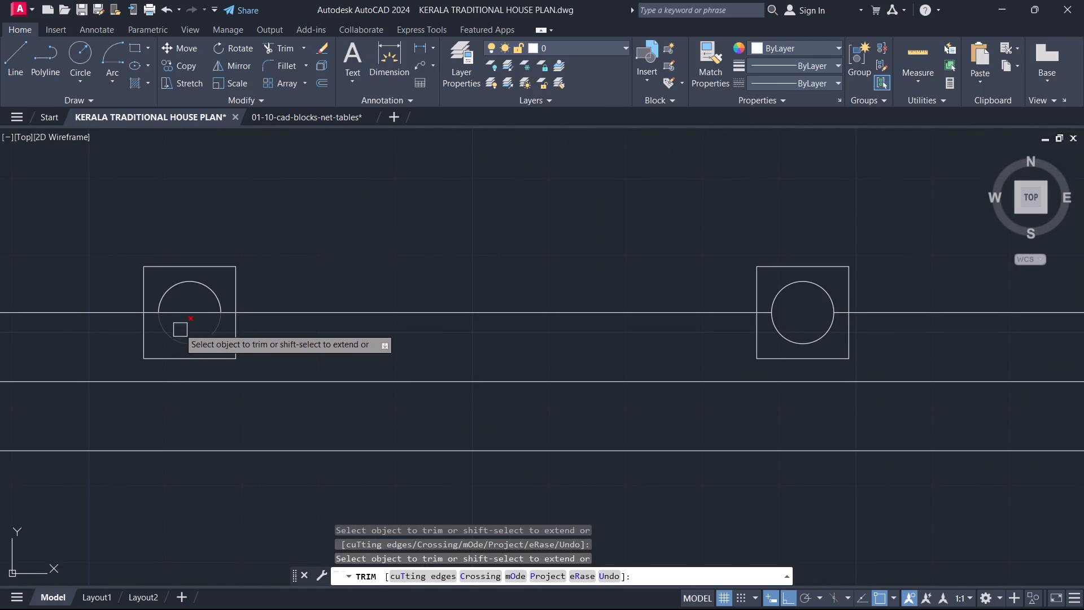
left_click(178, 312)
scroll(147, 359, "down", 3)
middle_click_drag(131, 377, 373, 314)
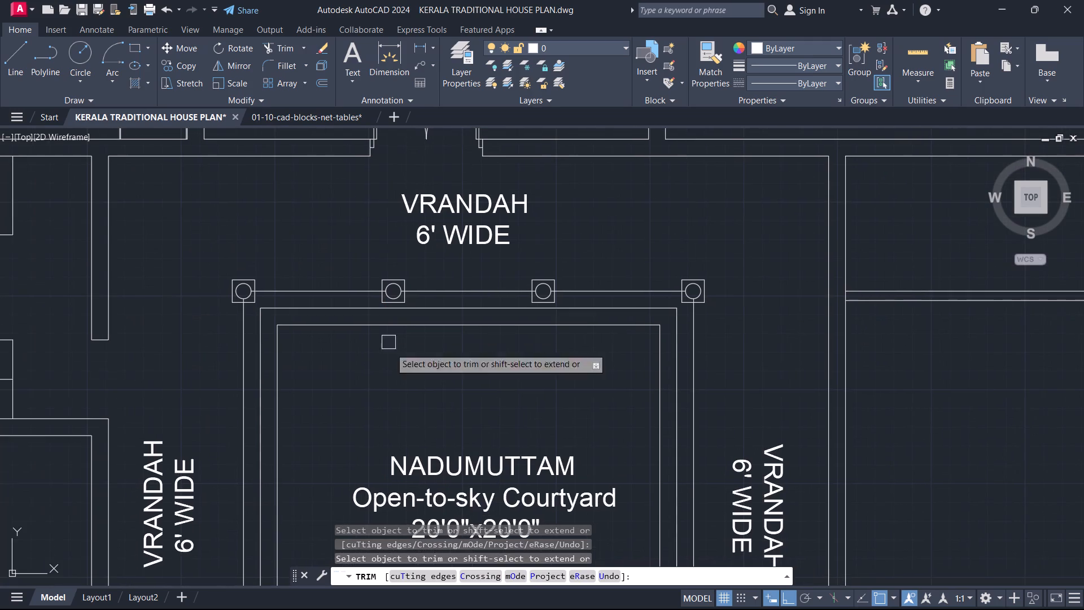
key("Escape")
Copy the four north columns, without their connecting line segments, 20' south onto the courtyard's outermost south line.
middle_click_drag(435, 384, 442, 281)
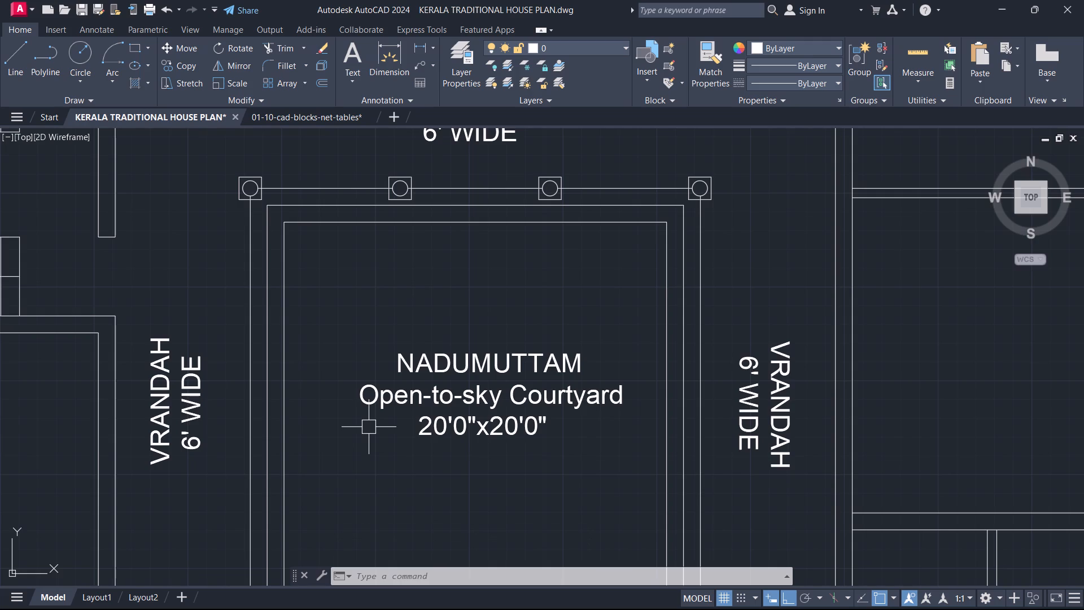
middle_click_drag(369, 388, 410, 282)
scroll(368, 346, "down", 1)
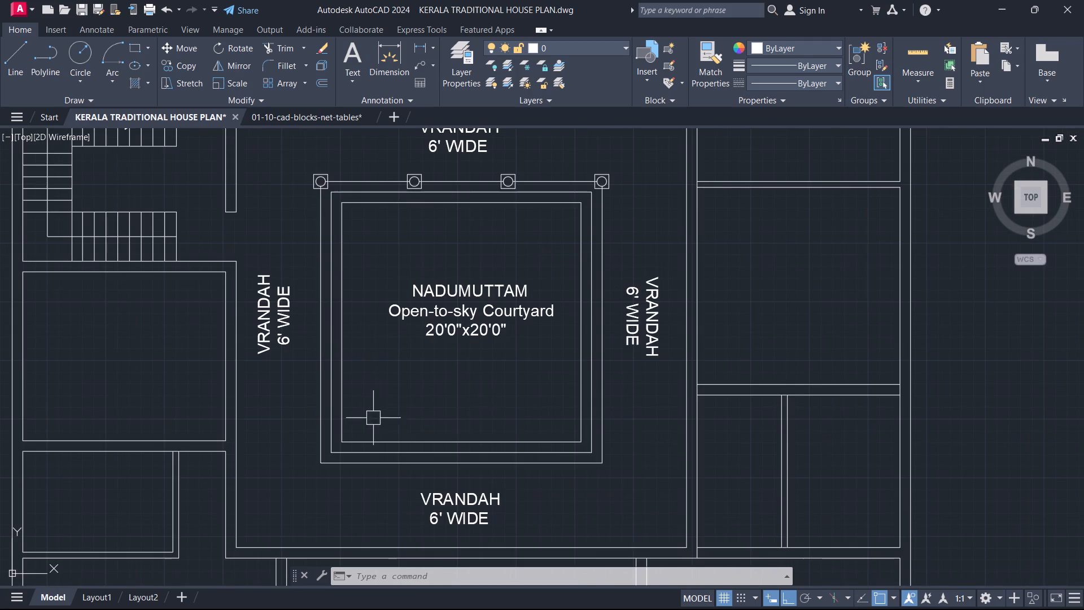
scroll(334, 194, "up", 1)
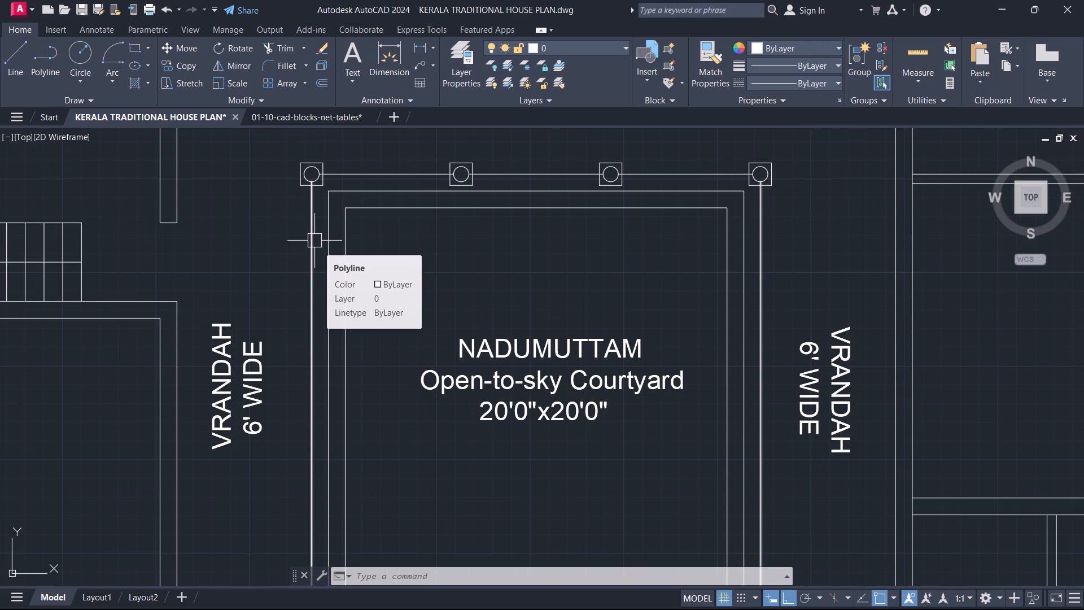
scroll(306, 167, "up", 2)
middle_click_drag(306, 167, 315, 210)
left_click(269, 177)
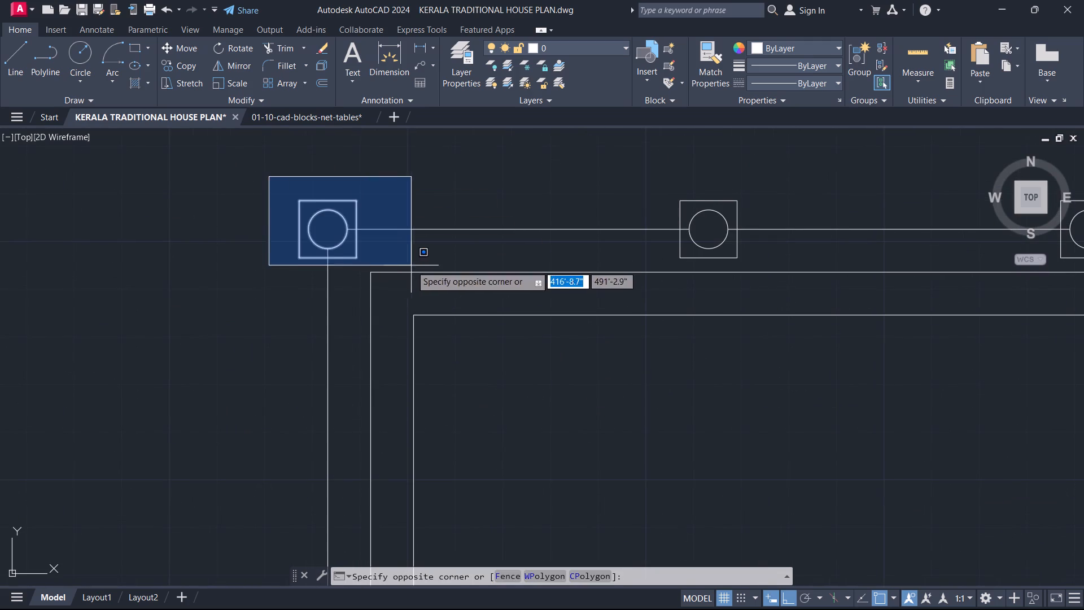
middle_click_drag(412, 265, 186, 247)
scroll(382, 254, "down", 1)
left_click(934, 251)
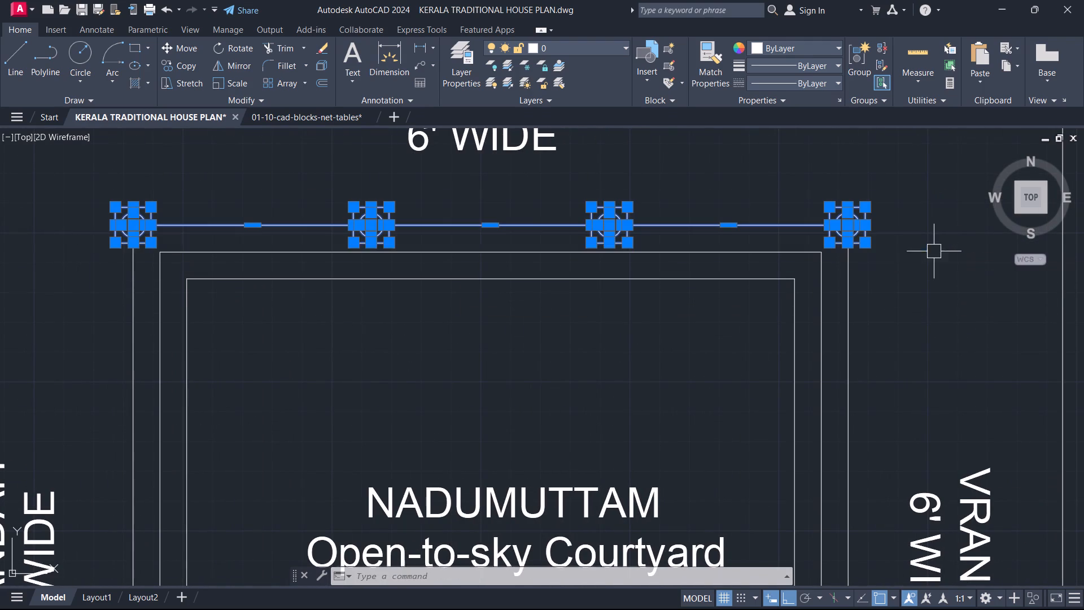
left_click(773, 246, "shift")
left_click(744, 186, "shift")
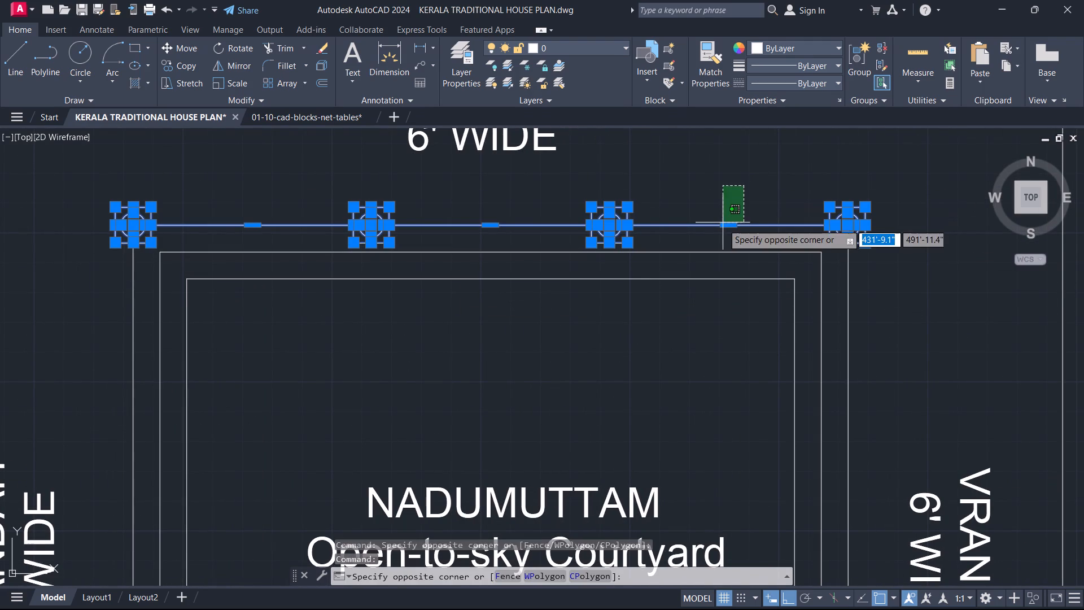
left_click(705, 238, "shift")
left_click(493, 228, "shift")
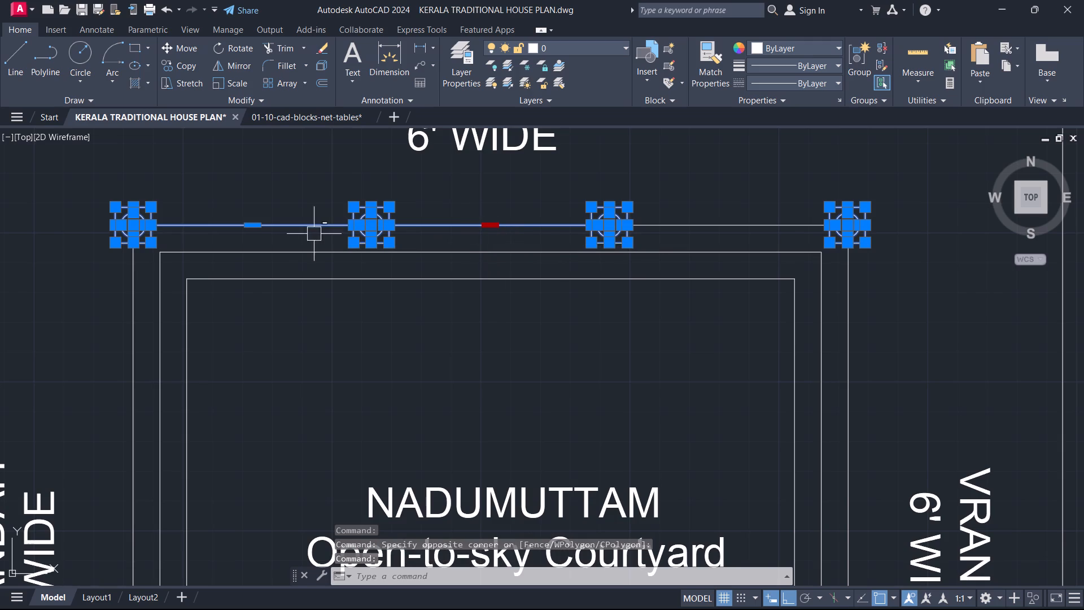
left_click(317, 222, "shift")
left_click(566, 224, "shift")
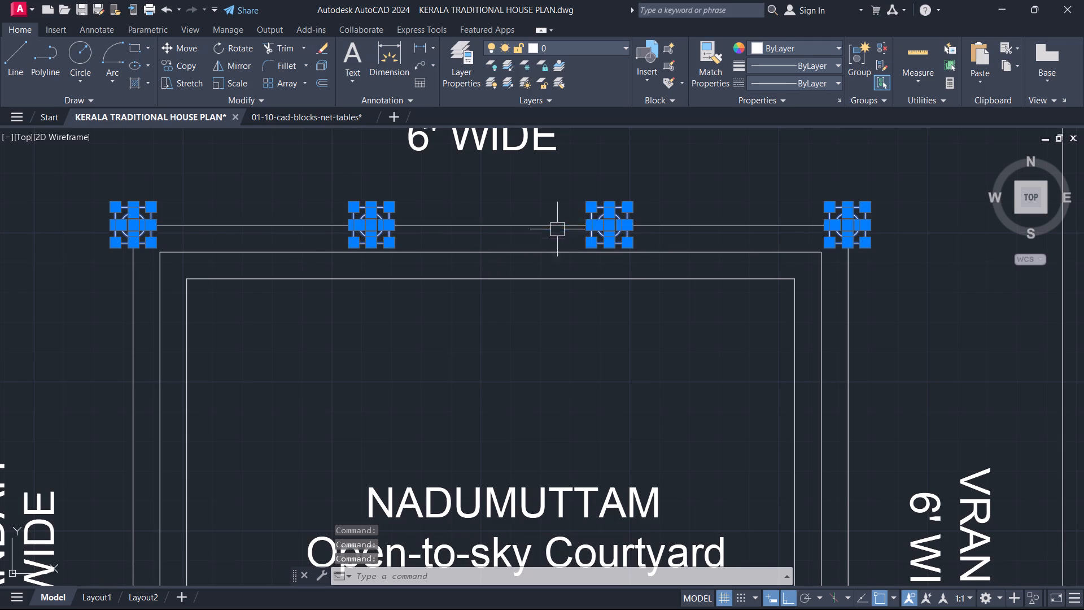
scroll(587, 333, "down", 1)
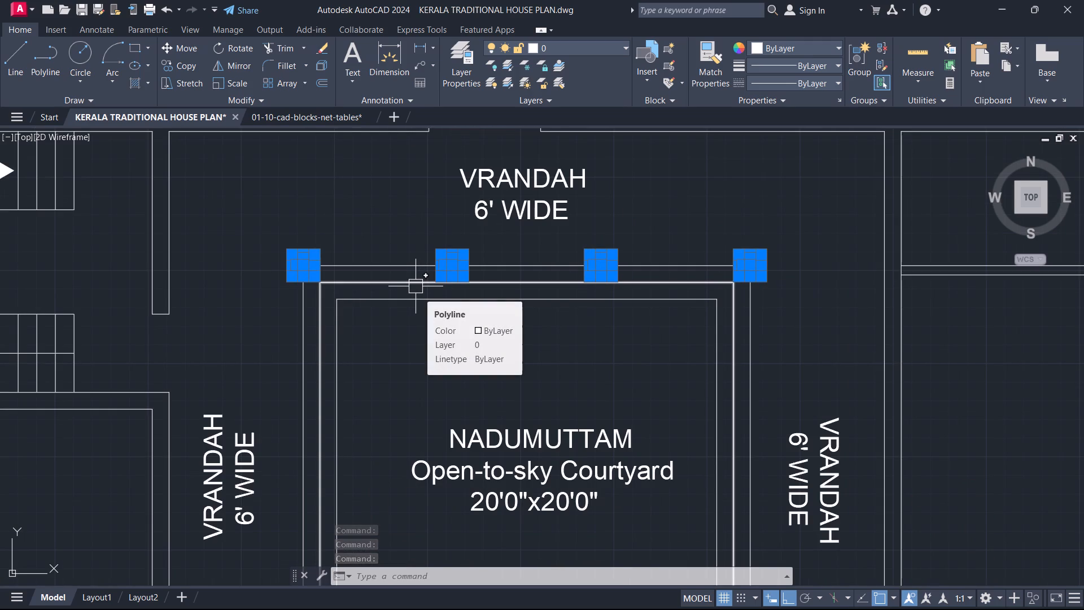
type("CO")
key("space")
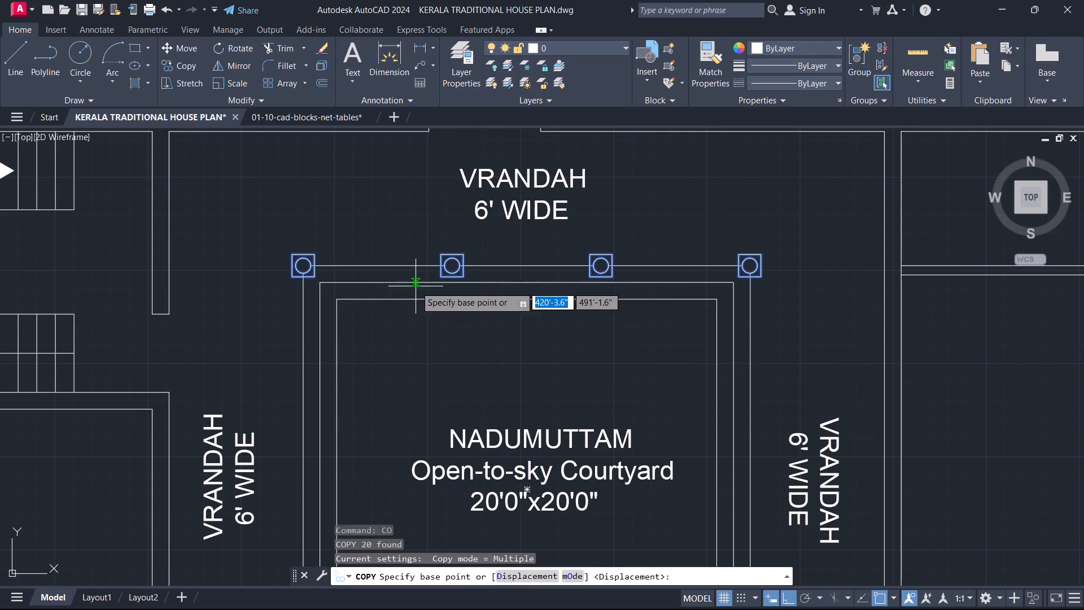
scroll(249, 260, "up", 2)
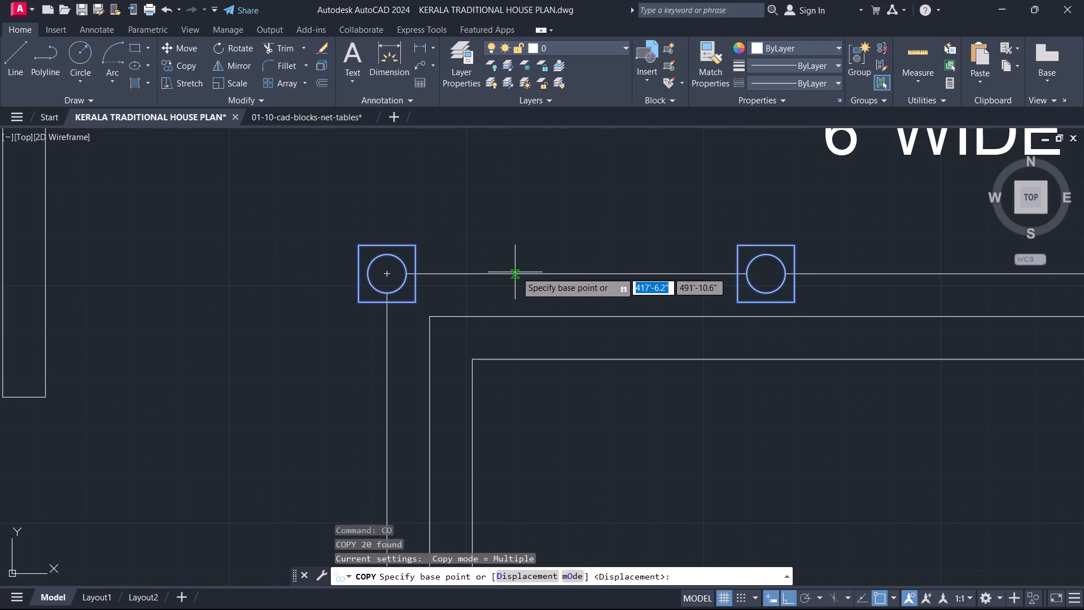
left_click(517, 271)
middle_click_drag(523, 420, 550, 73)
middle_click_drag(564, 338, 557, 24)
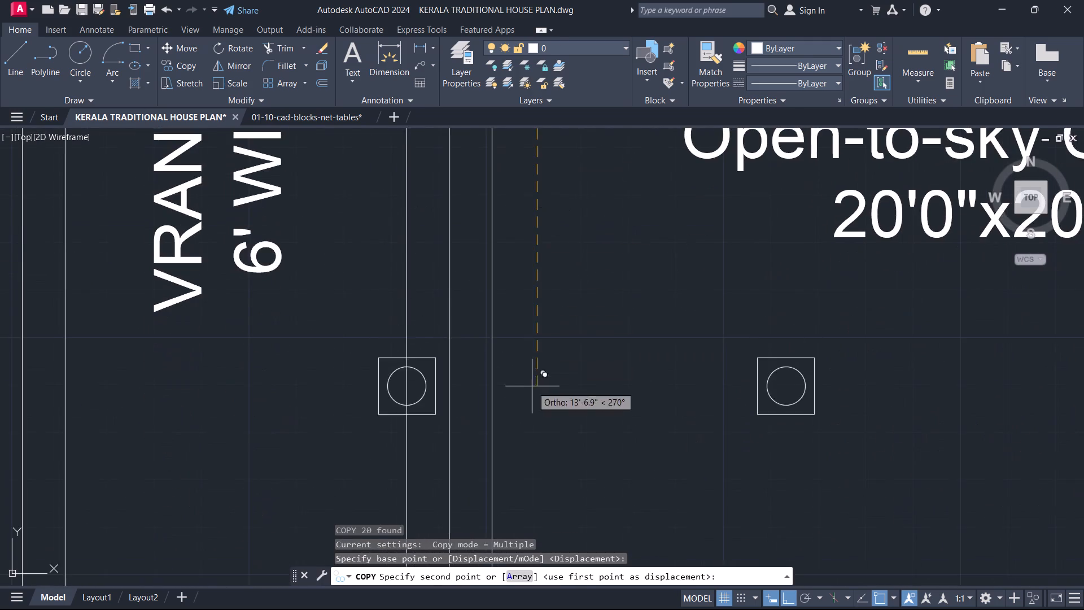
middle_click_drag(532, 395, 556, 98)
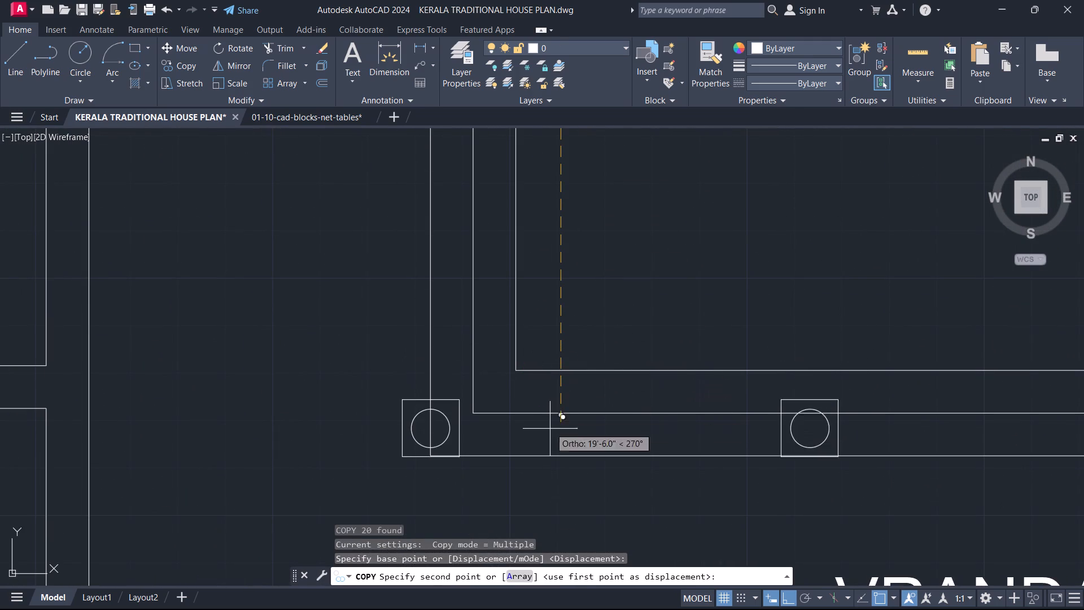
scroll(564, 456, "up", 1)
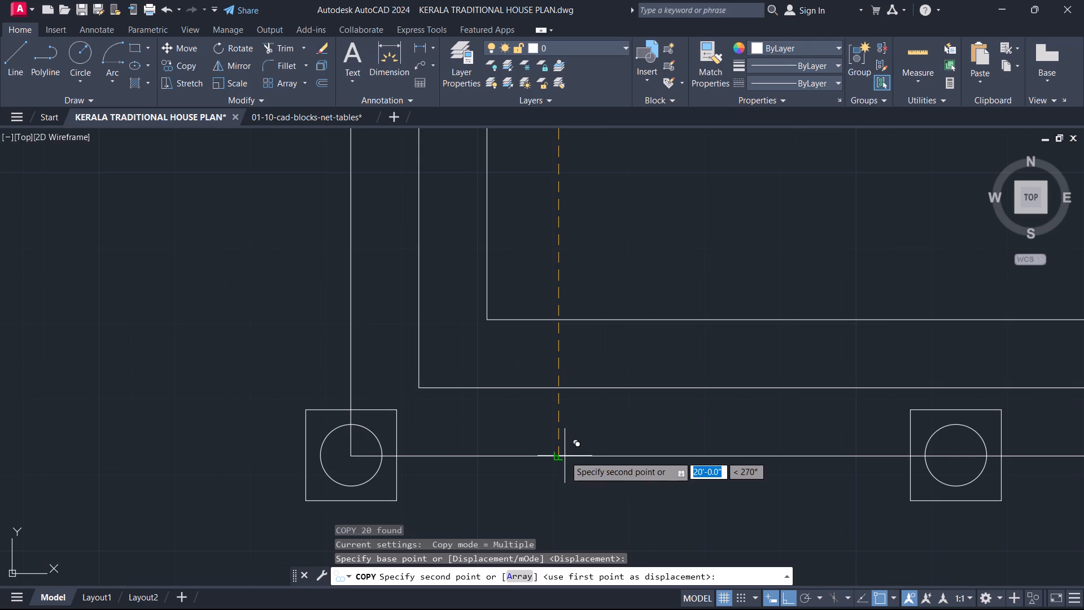
left_click(560, 455)
key("Escape")
Copy the courtyard's southwest column northward by its centre as a 4-item array along the outermost west line, ending around the northwest column.
scroll(579, 393, "down", 4)
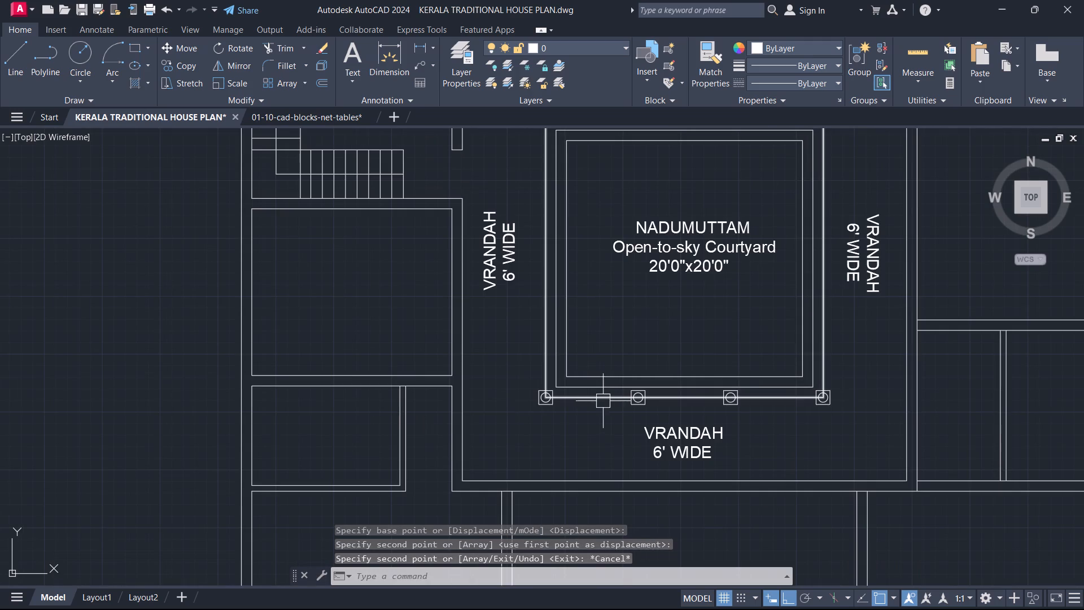
middle_click_drag(684, 317, 703, 444)
middle_click_drag(664, 413, 713, 313)
scroll(667, 399, "up", 4)
left_click(416, 386)
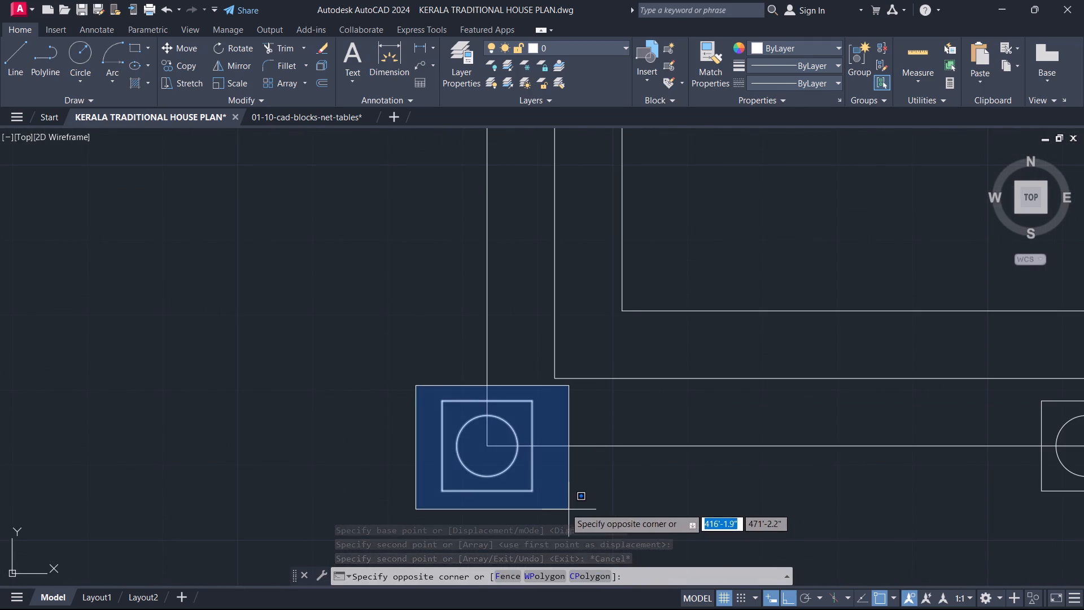
left_click(561, 505)
key("c")
key("o")
key("space")
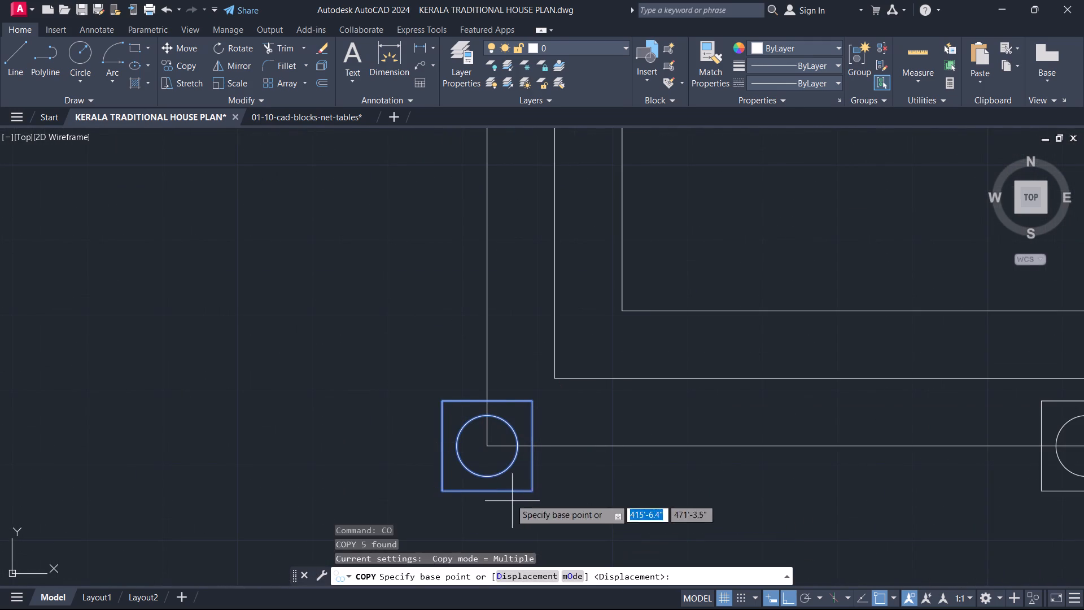
left_click(487, 447)
scroll(483, 369, "down", 2)
middle_click_drag(483, 369, 502, 588)
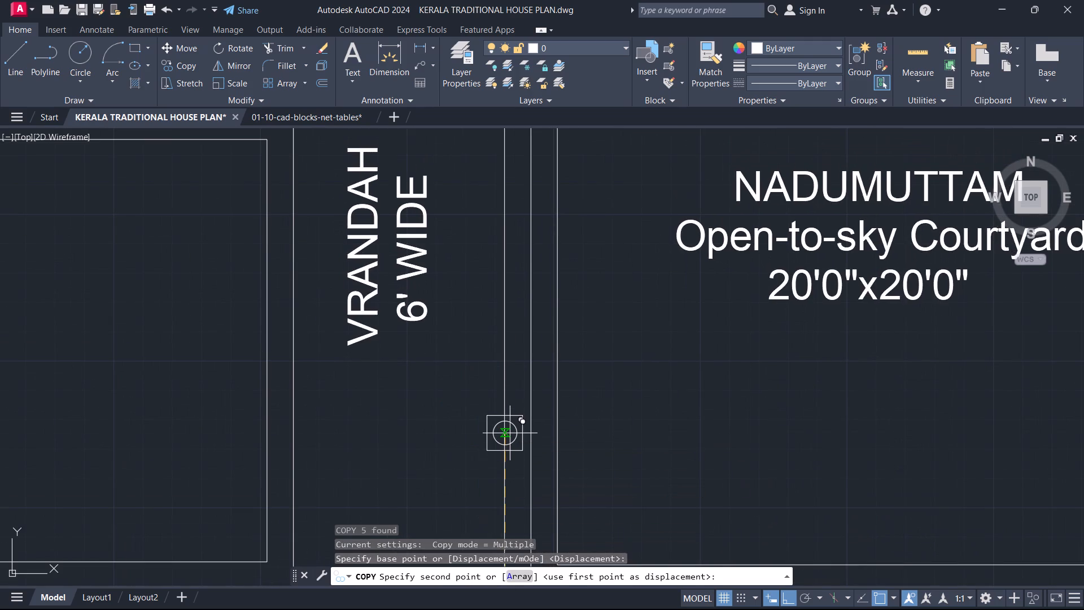
type("A")
key("space")
key("4")
key("Return")
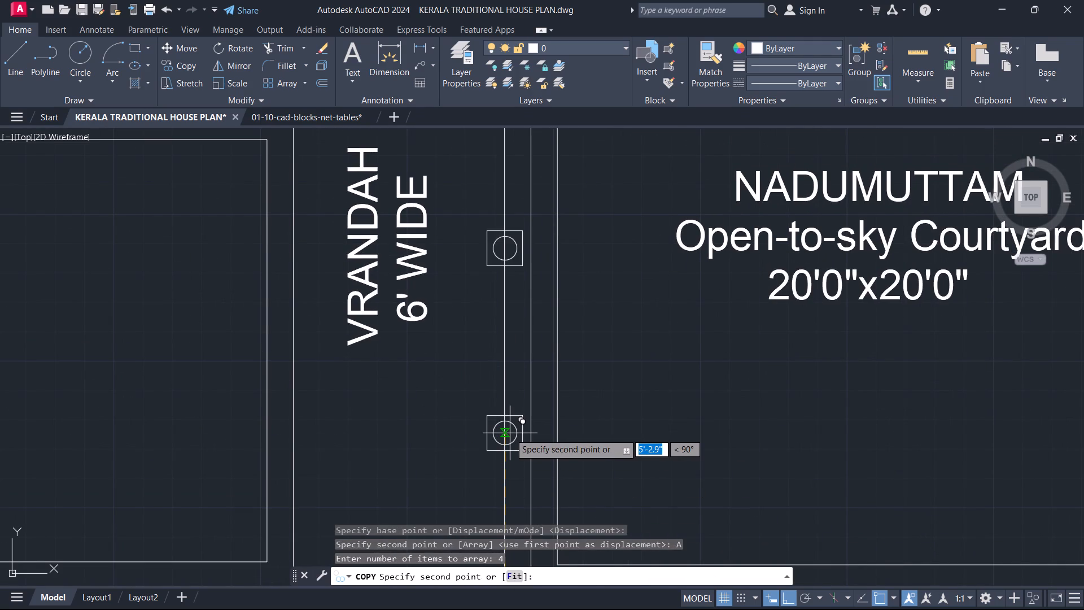
middle_click_drag(510, 433, 481, 609)
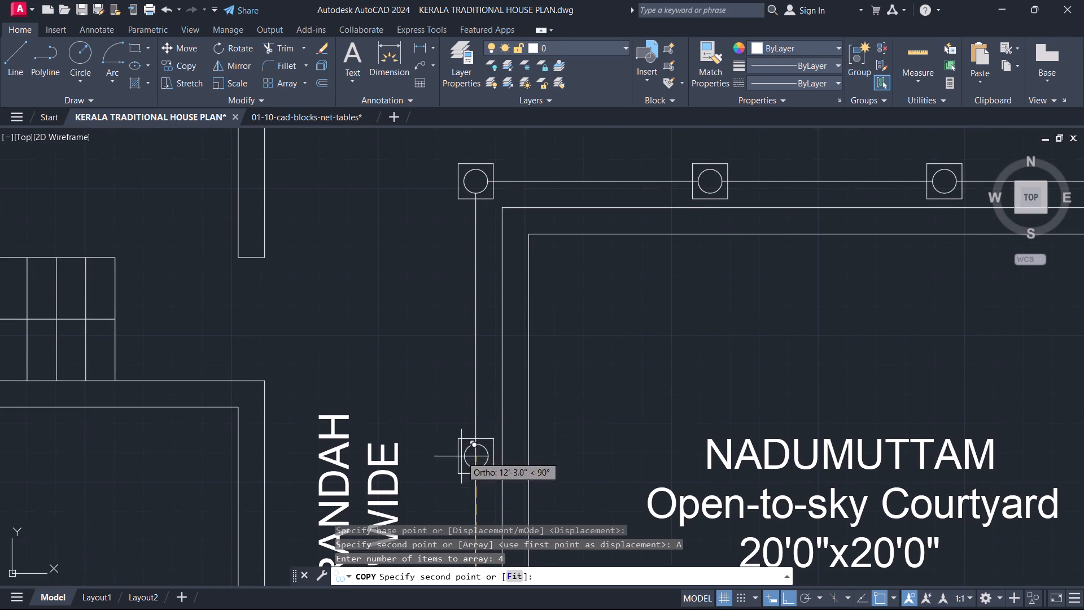
middle_click_drag(465, 491, 480, 559)
scroll(465, 491, "up", 1)
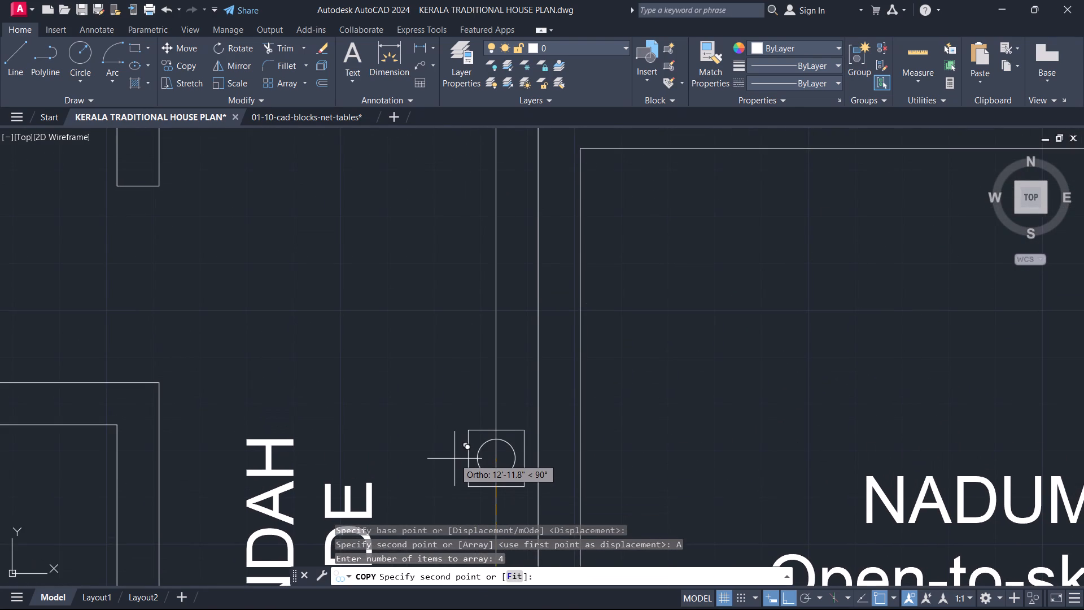
scroll(454, 459, "down", 2)
key("F3")
scroll(454, 459, "down", 1)
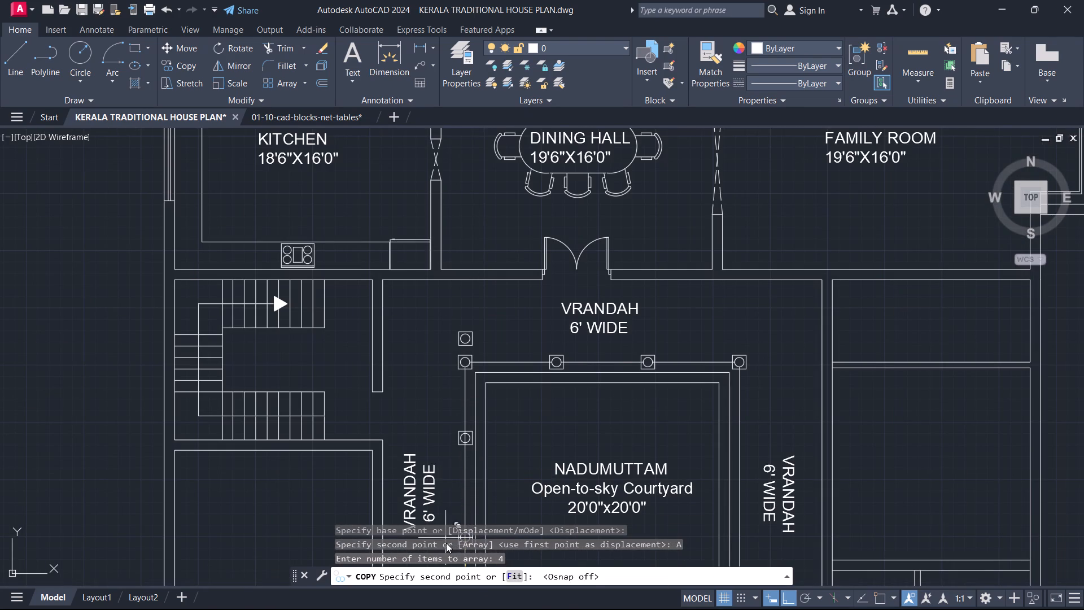
middle_click_drag(418, 276, 265, 433)
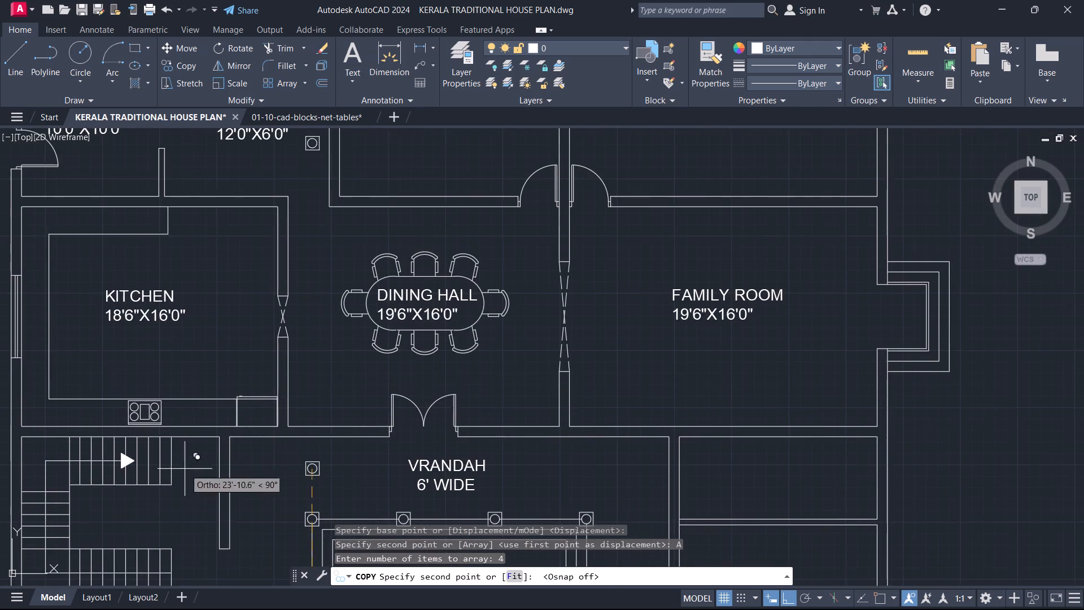
scroll(152, 508, "down", 3)
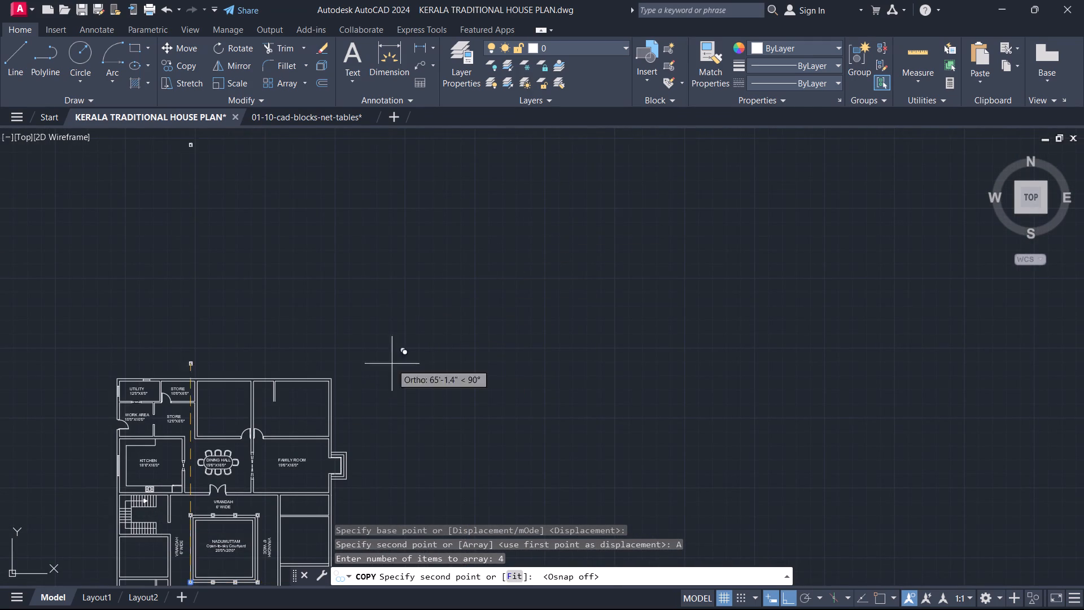
middle_click_drag(281, 416, 595, 0)
middle_click_drag(512, 245, 509, 274)
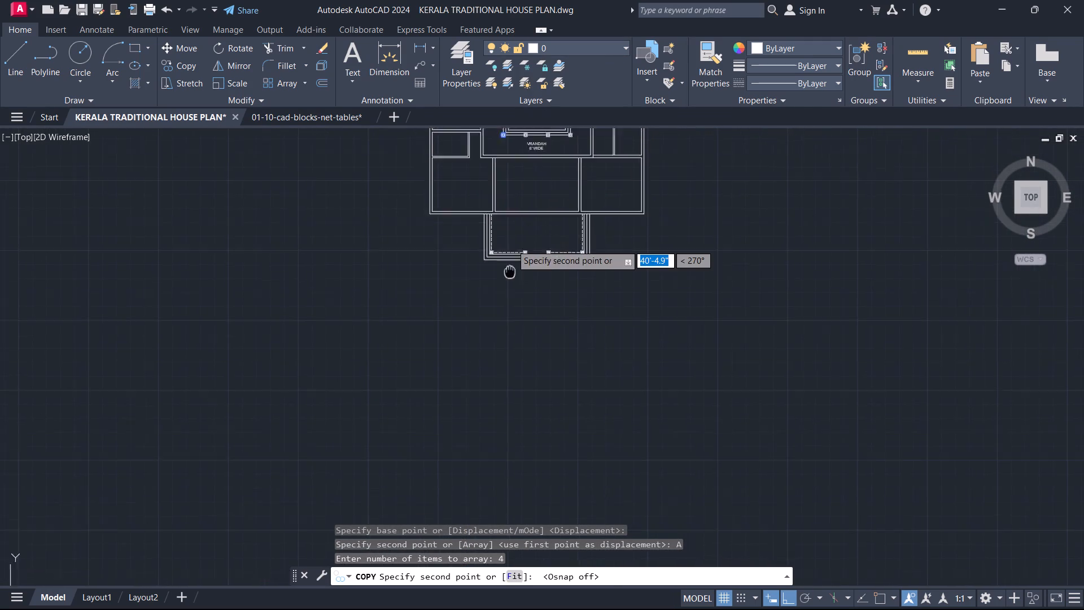
middle_click_drag(509, 274, 426, 494)
scroll(431, 372, "up", 2)
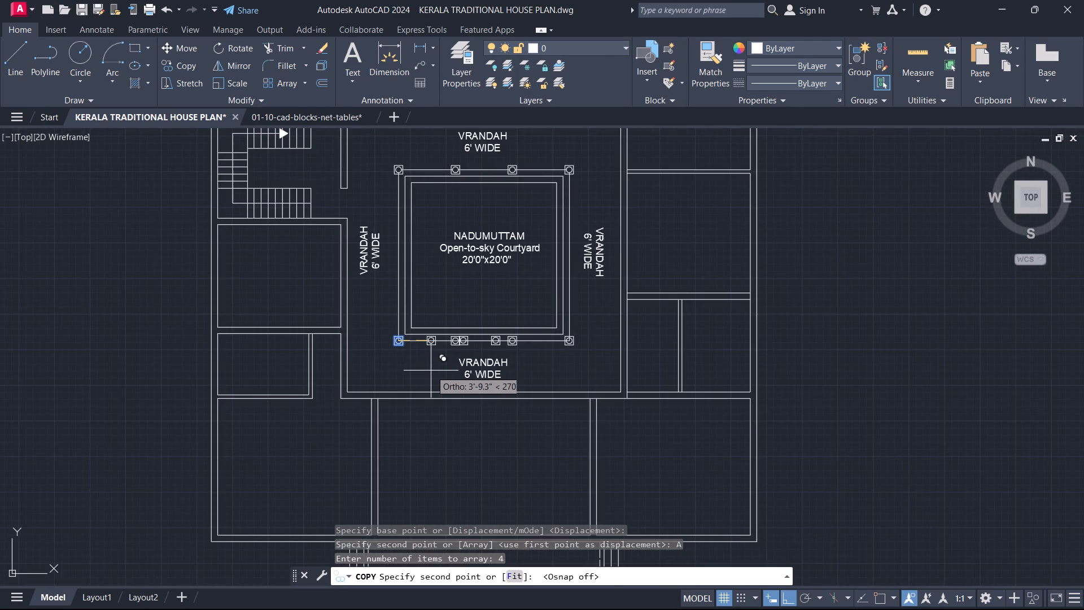
middle_click_drag(424, 369, 430, 421)
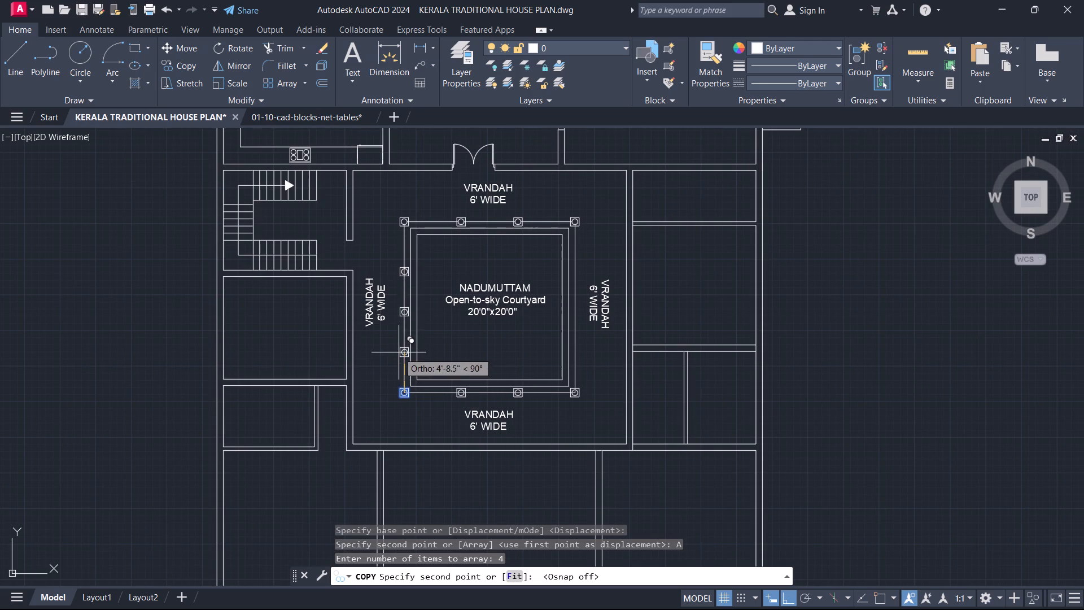
scroll(397, 335, "up", 1)
middle_click_drag(397, 335, 397, 346)
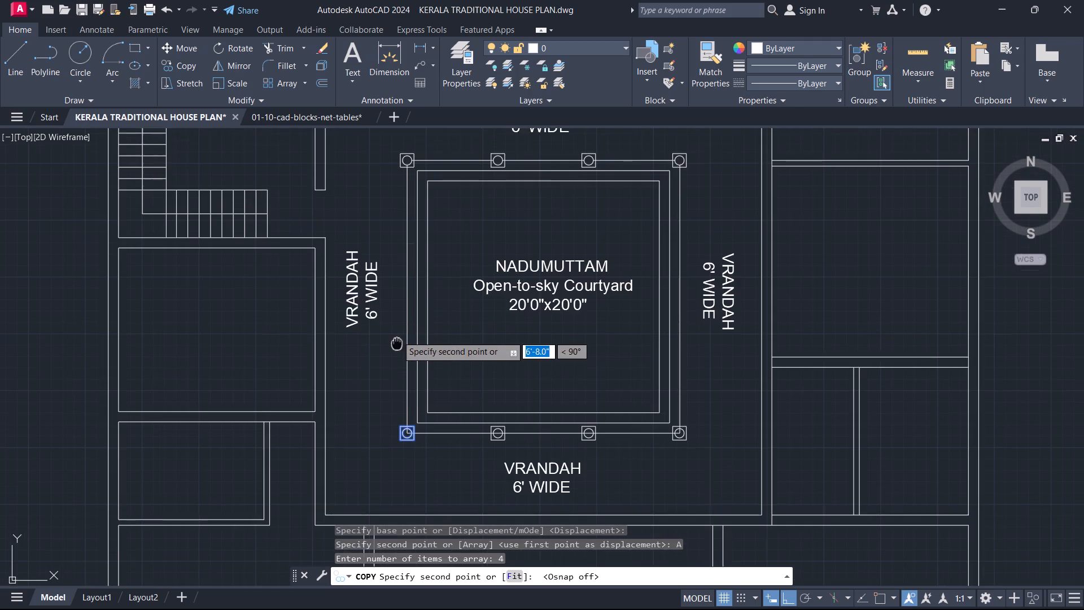
middle_click_drag(397, 346, 392, 403)
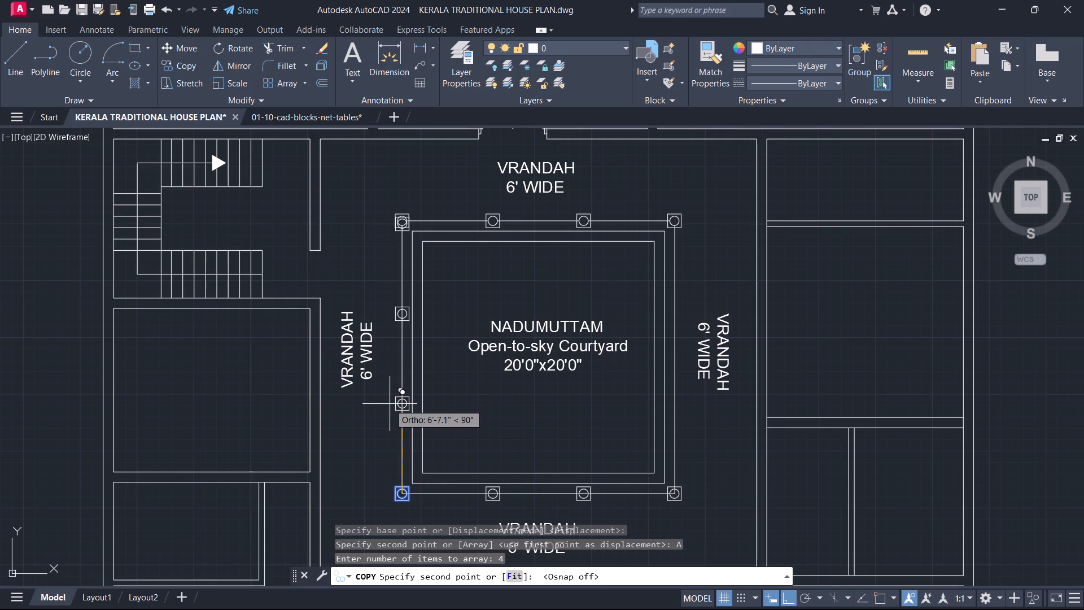
left_click(391, 402)
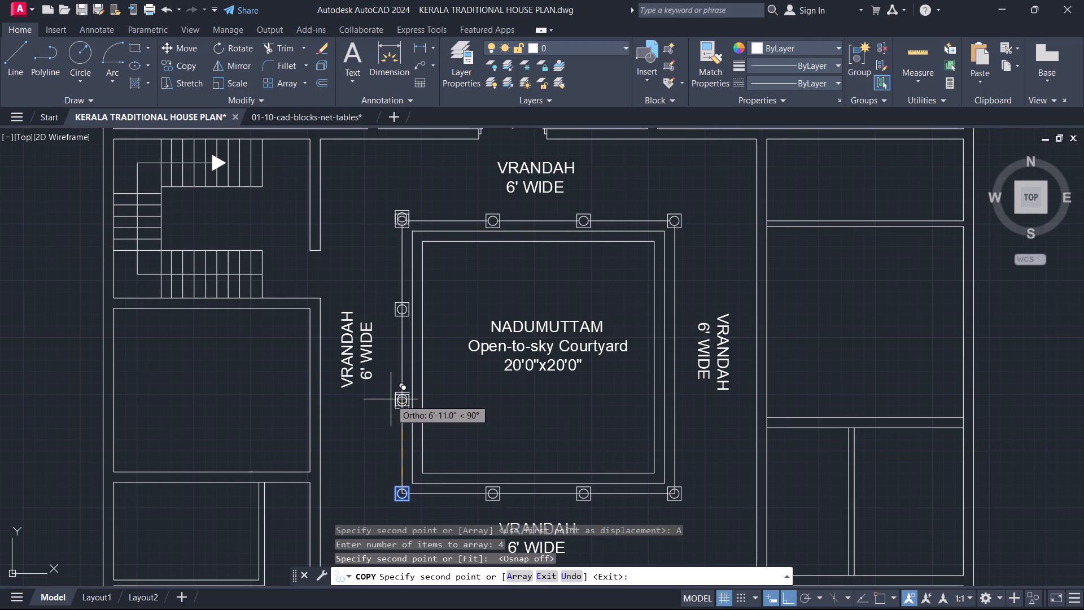
scroll(403, 366, "up", 1)
scroll(412, 317, "down", 1)
key("Escape")
Delete the array's surplus column overlapping the courtyard's original northwest corner column.
scroll(417, 257, "up", 1)
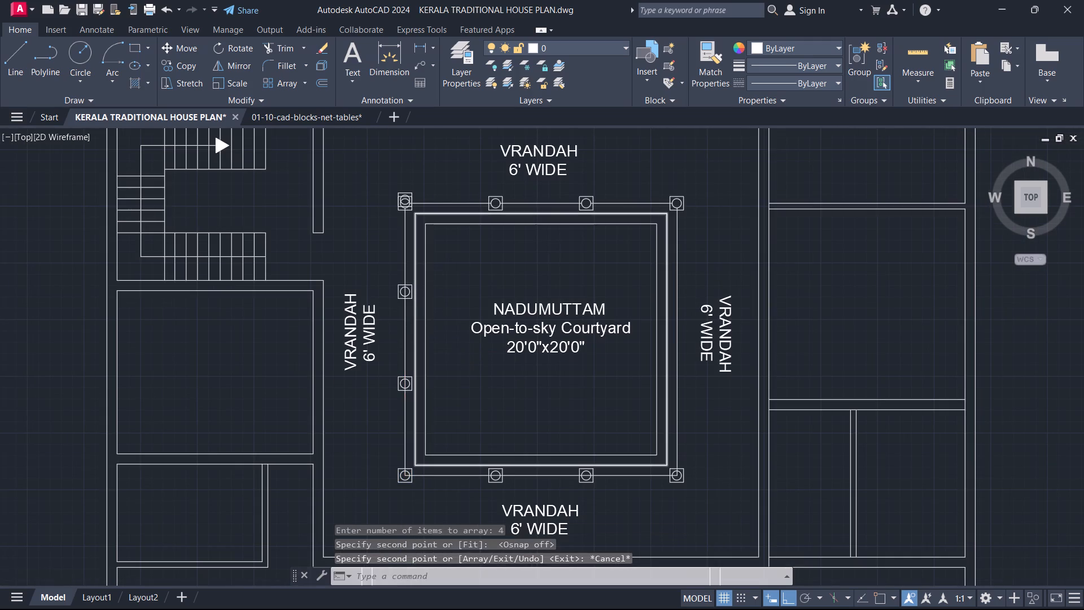
scroll(417, 257, "up", 1)
middle_click_drag(417, 257, 392, 402)
left_click(316, 226)
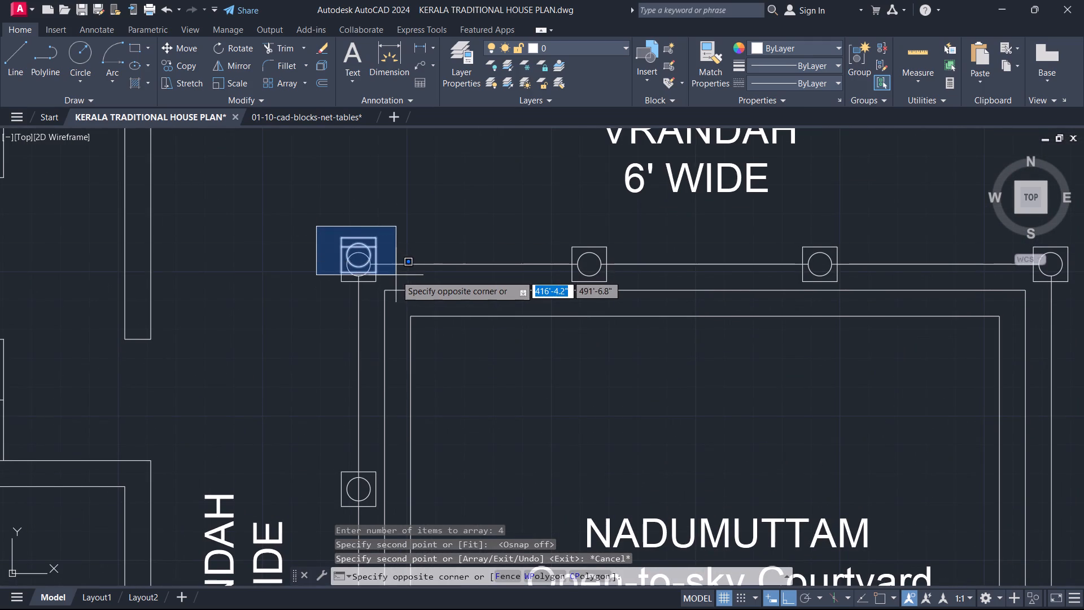
left_click(396, 275)
scroll(361, 262, "up", 4)
middle_click_drag(354, 252, 379, 310)
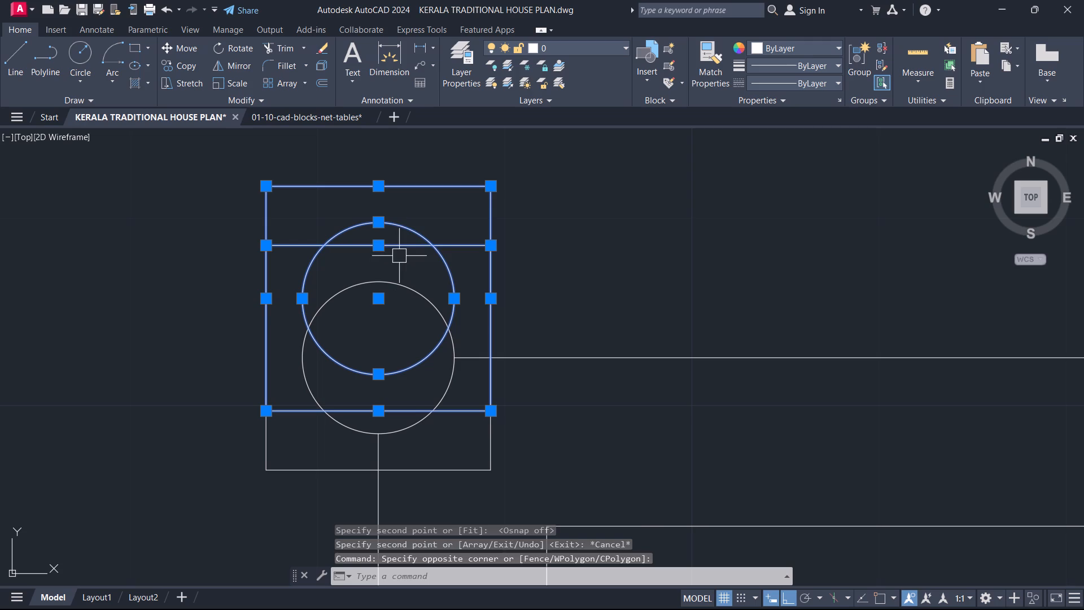
left_click(405, 244, "shift")
key("Delete")
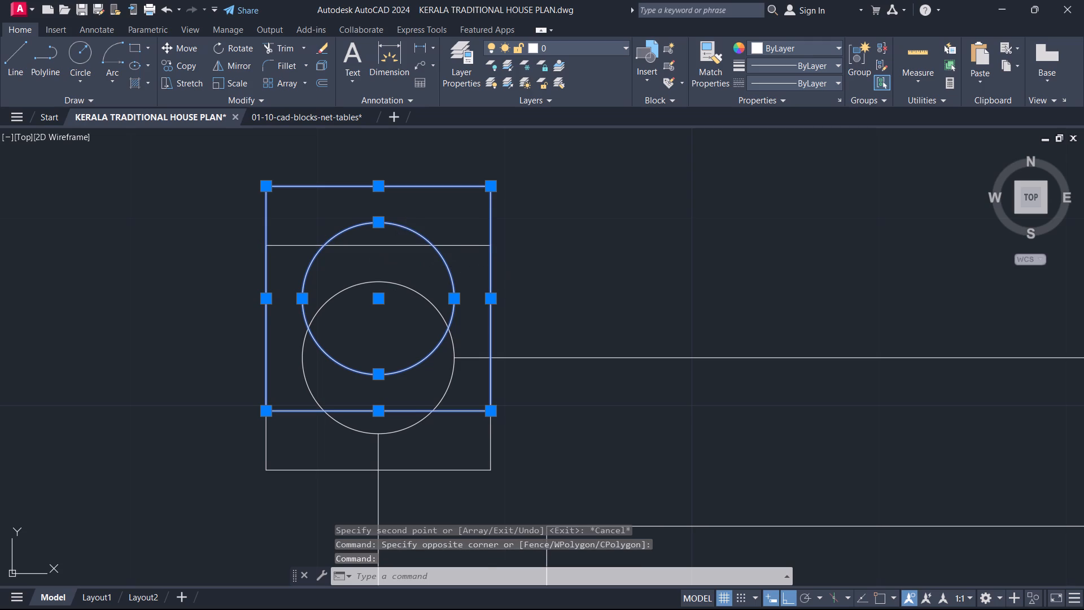
Copy the two middle west columns straight east onto the courtyard's outermost east line.
scroll(506, 265, "down", 5)
middle_click_drag(442, 311, 422, 199)
left_click_drag(412, 217, 412, 223)
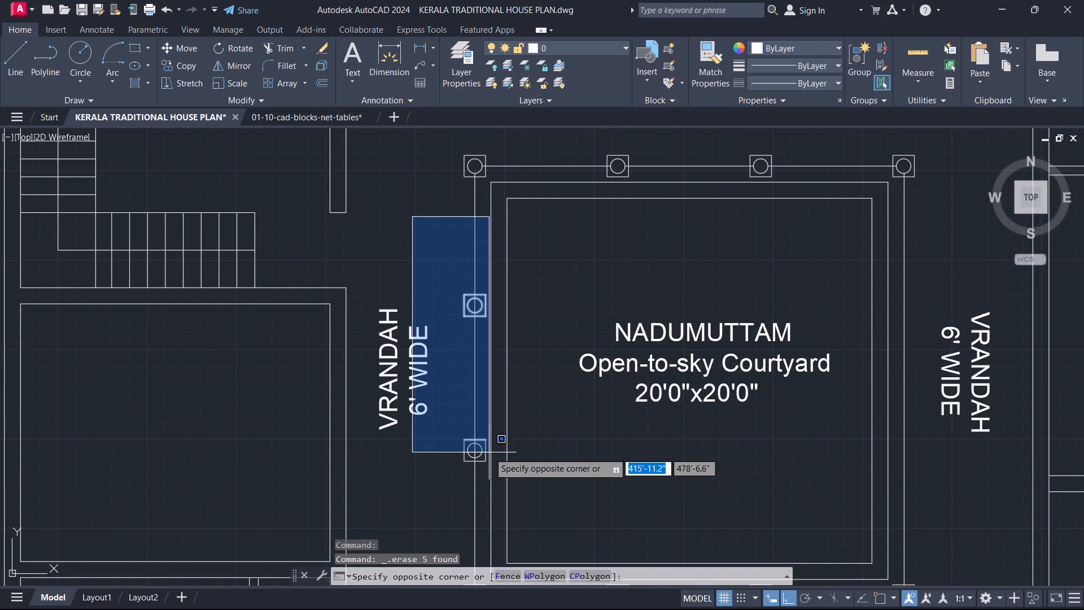
middle_click_drag(488, 454, 501, 243)
left_click(534, 287)
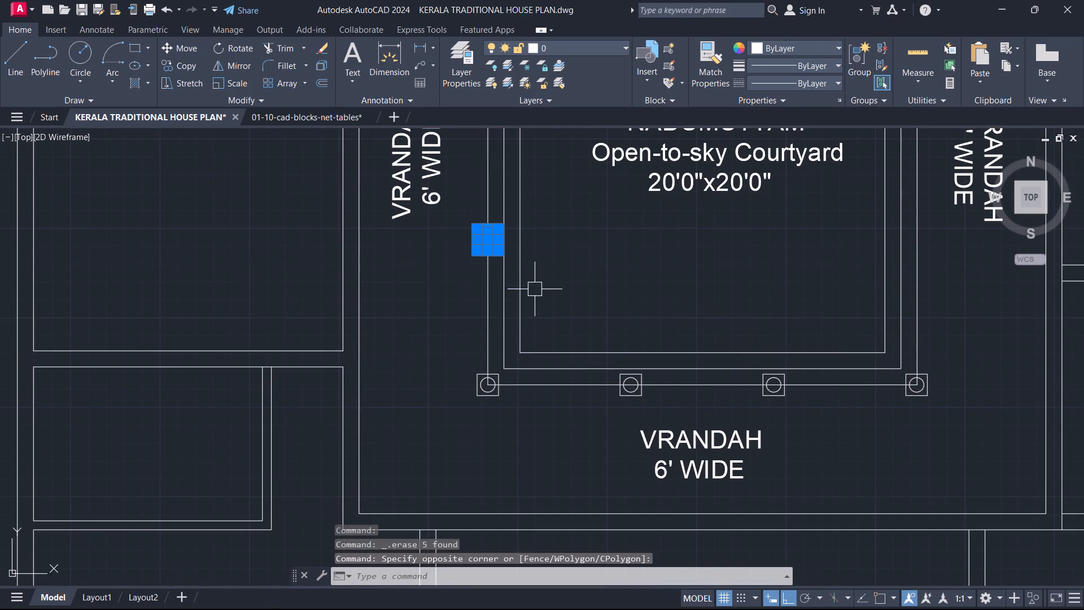
middle_click_drag(550, 286, 482, 334)
type("CO")
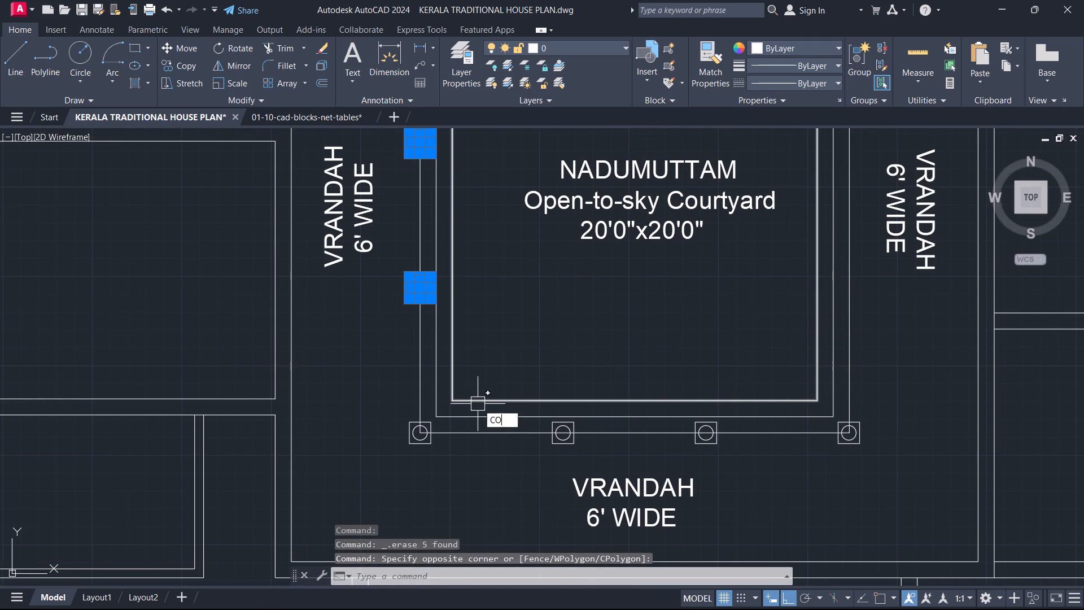
key("space")
scroll(473, 404, "up", 2)
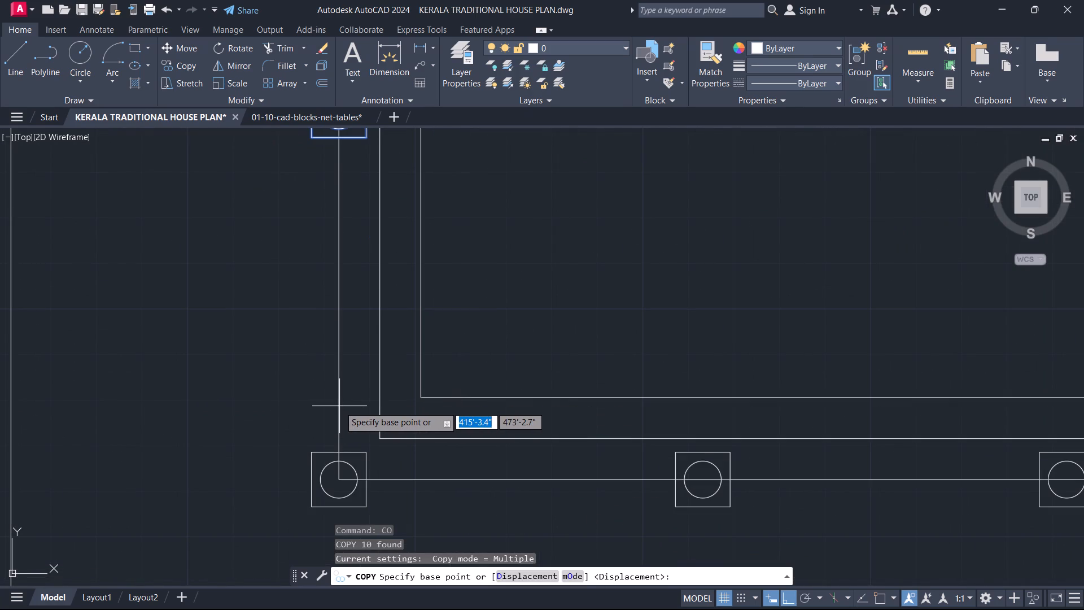
key("F3")
left_click(338, 409)
middle_click_drag(635, 350, 635, 349)
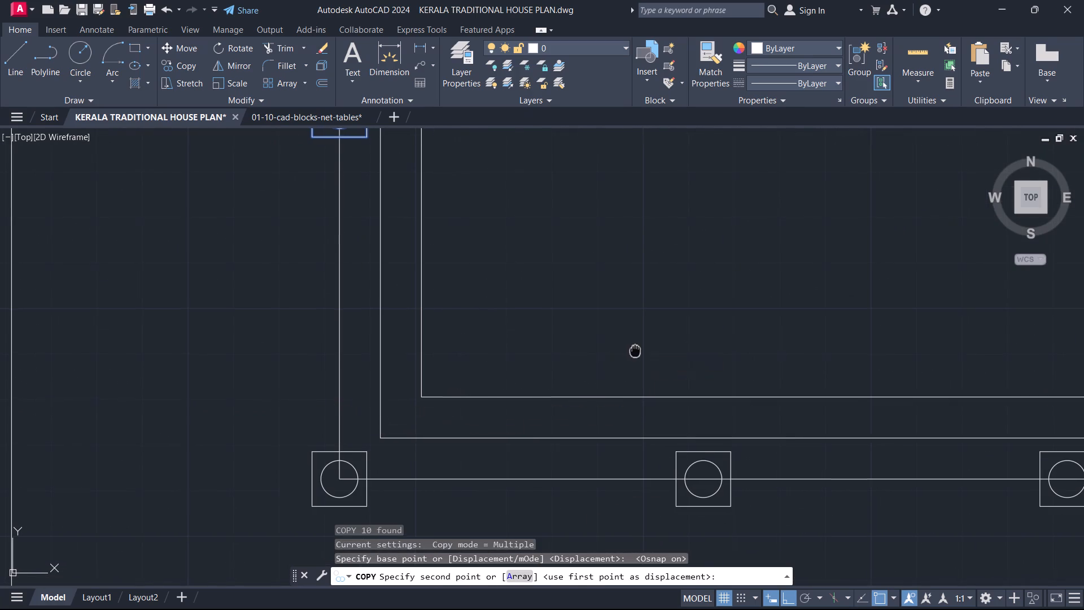
middle_click_drag(635, 349, 0, 320)
left_click(737, 382)
key("Escape")
Trim the courtyard's outermost lines inside the circles of the southeast corner column and the two middle east columns.
scroll(717, 381, "down", 1)
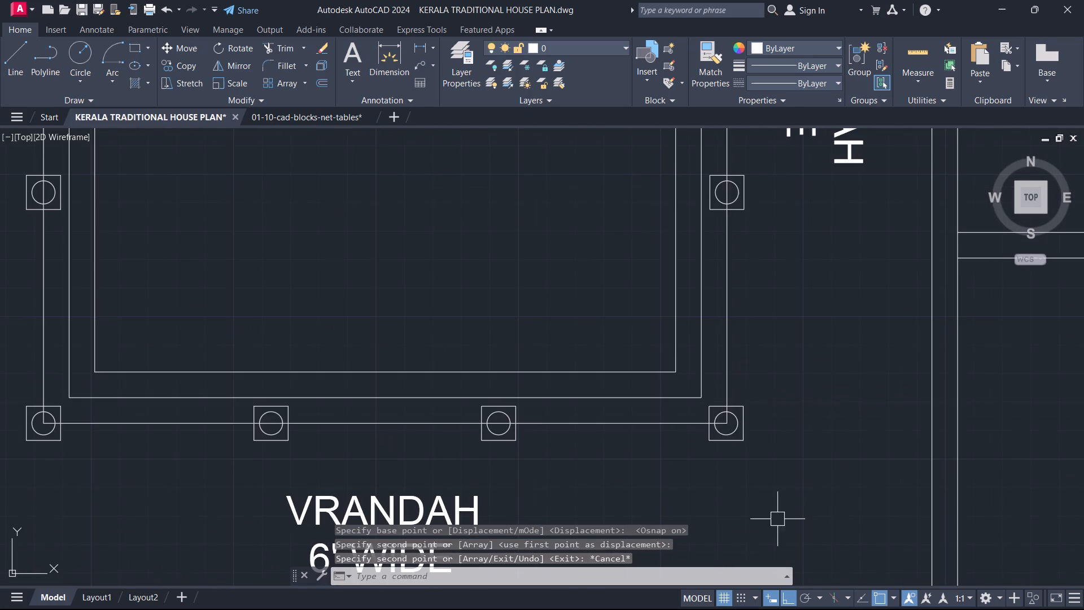
type("TR")
key("space")
scroll(728, 428, "up", 2)
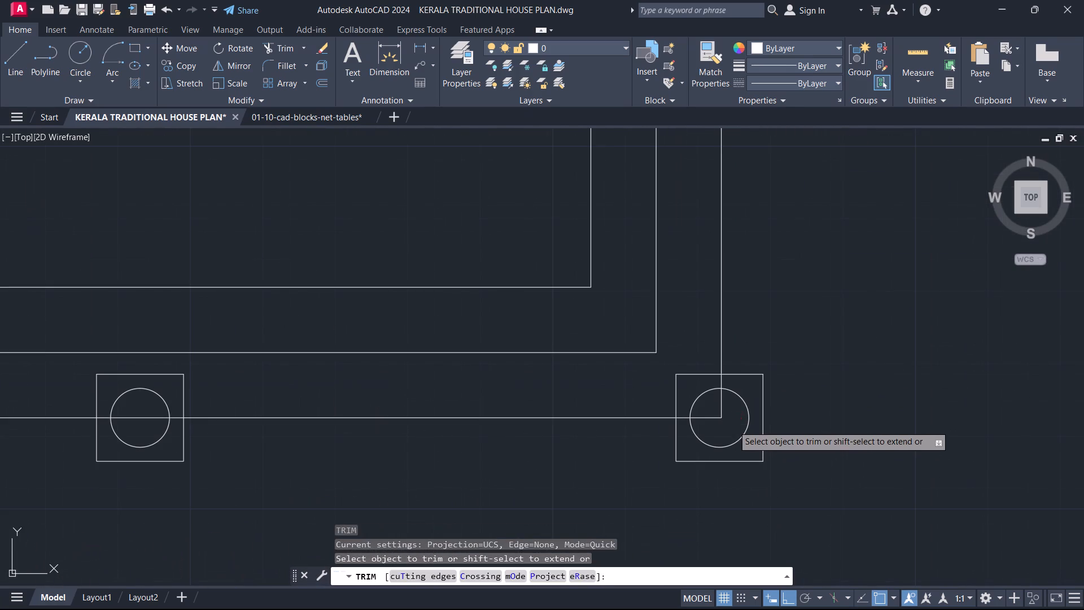
left_click(733, 425)
left_click(718, 413)
left_click(717, 413)
scroll(697, 426, "down", 3)
scroll(700, 420, "up", 4)
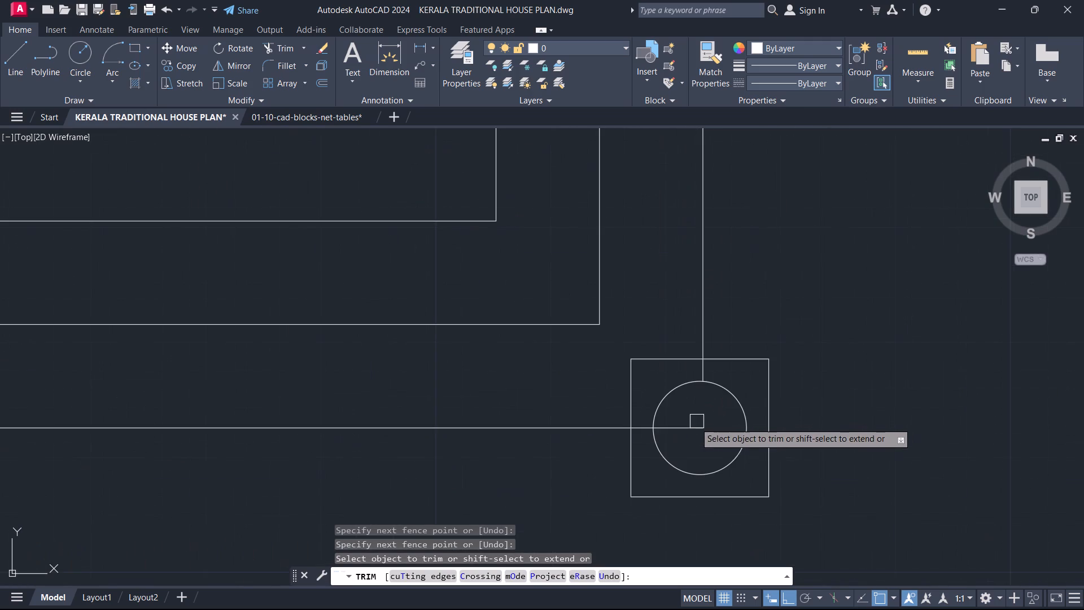
left_click(687, 433)
scroll(701, 330, "down", 3)
middle_click_drag(745, 536, 745, 609)
scroll(703, 198, "up", 2)
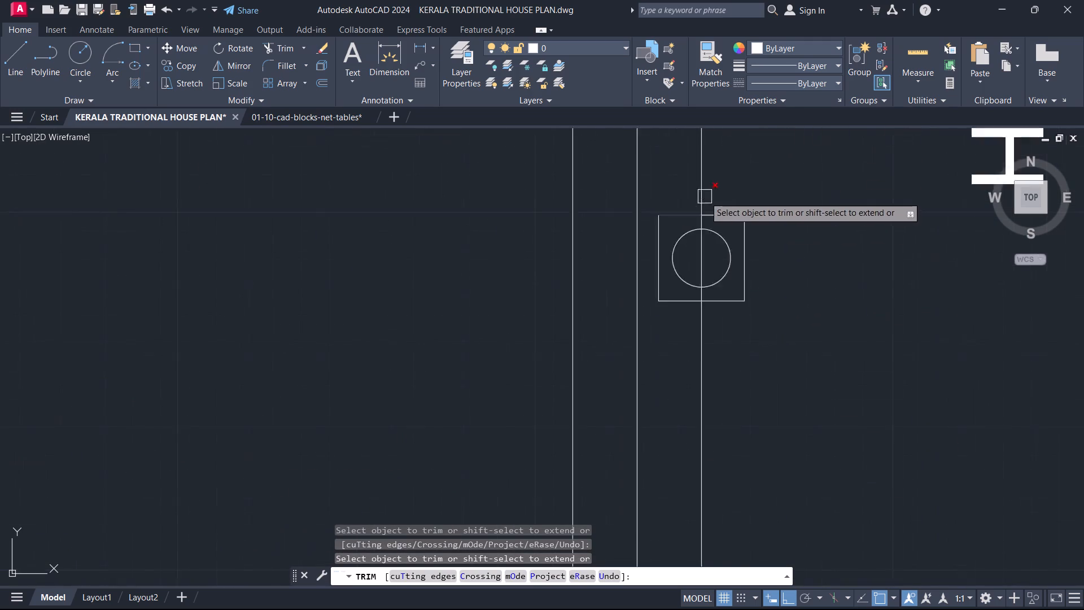
scroll(705, 197, "up", 2)
left_click(692, 283)
scroll(700, 311, "down", 4)
middle_click_drag(957, 321, 961, 609)
scroll(860, 422, "up", 2)
left_click(894, 495)
middle_click_drag(925, 304, 848, 411)
scroll(858, 401, "down", 1)
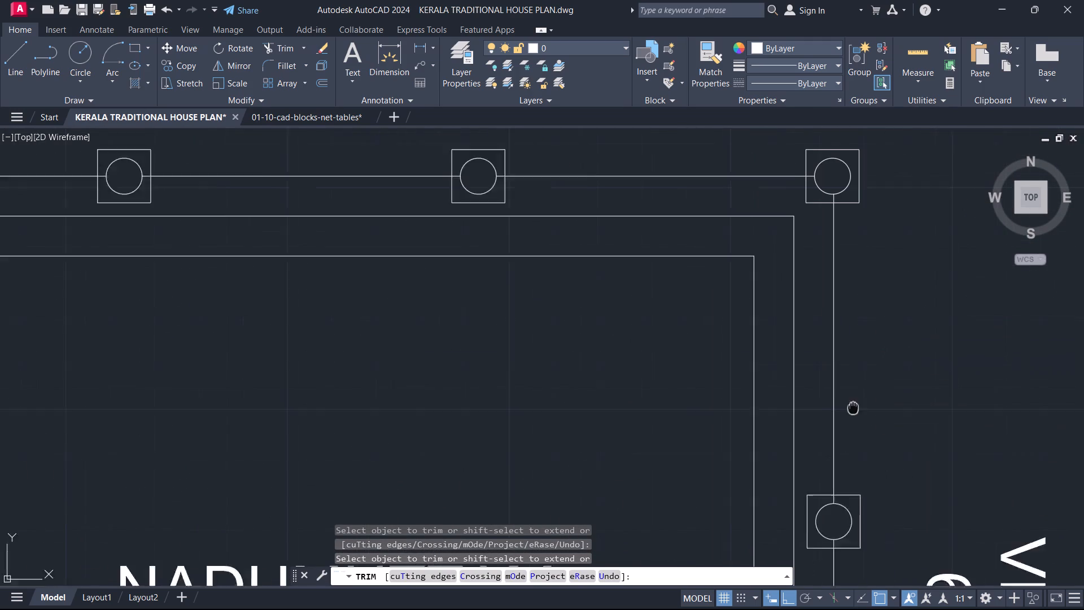
middle_click_drag(848, 411, 841, 417)
Trim the courtyard's outermost west line inside the circles of the two middle west columns.
scroll(606, 482, "down", 1)
scroll(519, 475, "down", 1)
middle_click_drag(484, 477, 705, 280)
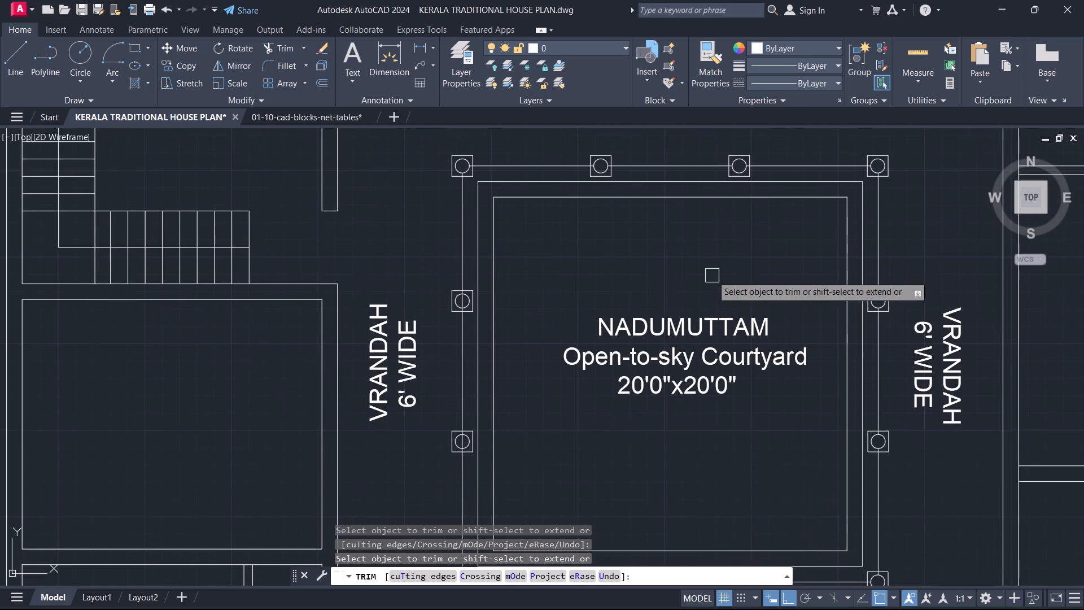
scroll(487, 338, "up", 5)
left_click(437, 253)
scroll(482, 421, "down", 4)
middle_click_drag(483, 425, 511, 325)
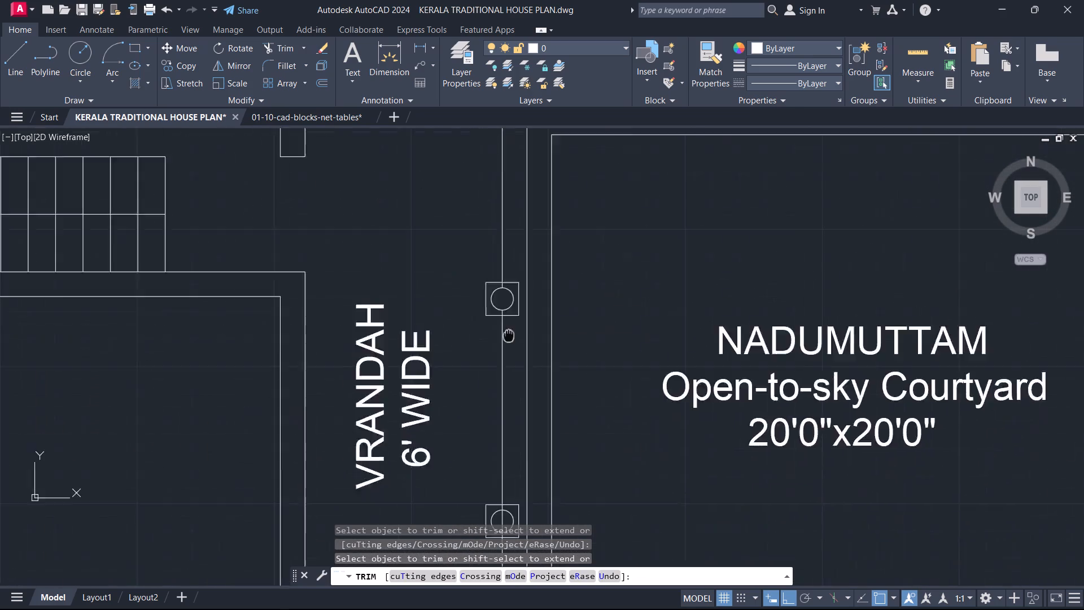
middle_click_drag(511, 325, 547, 207)
scroll(587, 412, "up", 5)
left_click(356, 350)
left_click(183, 371)
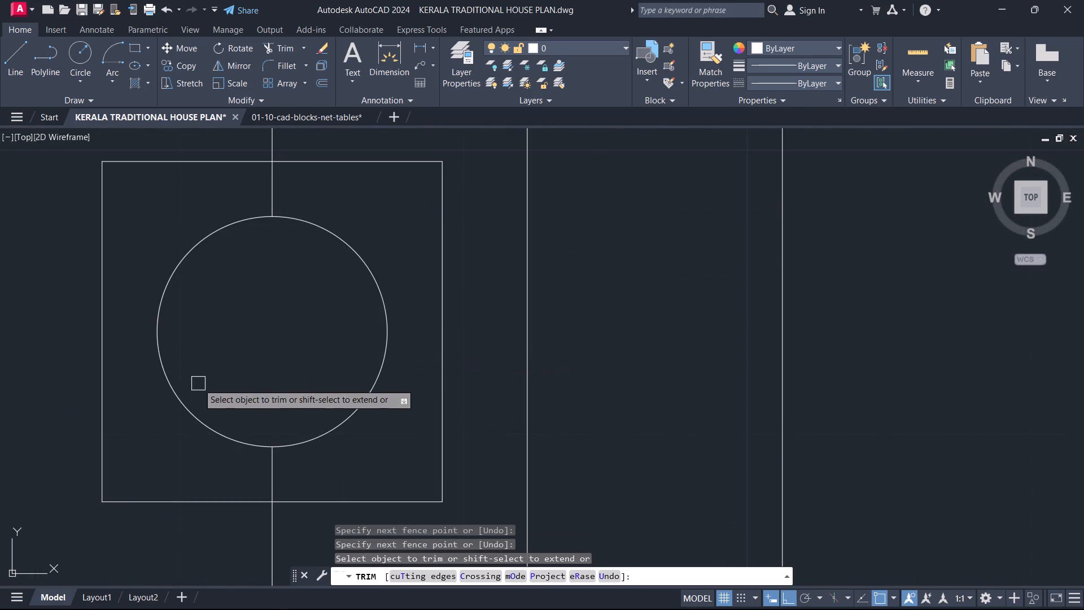
Trim the courtyard's outermost lines inside the circles of the southwest corner column and the two middle south columns.
scroll(256, 401, "down", 5)
middle_click_drag(360, 514, 579, 199)
scroll(513, 284, "up", 4)
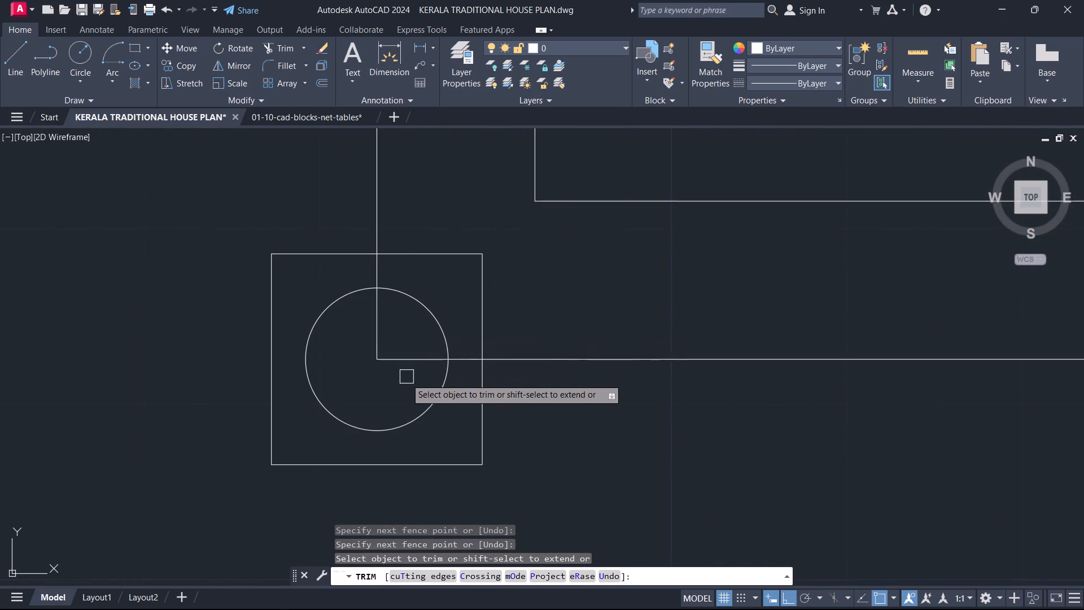
left_click(403, 389)
left_click(371, 325)
scroll(587, 323, "down", 4)
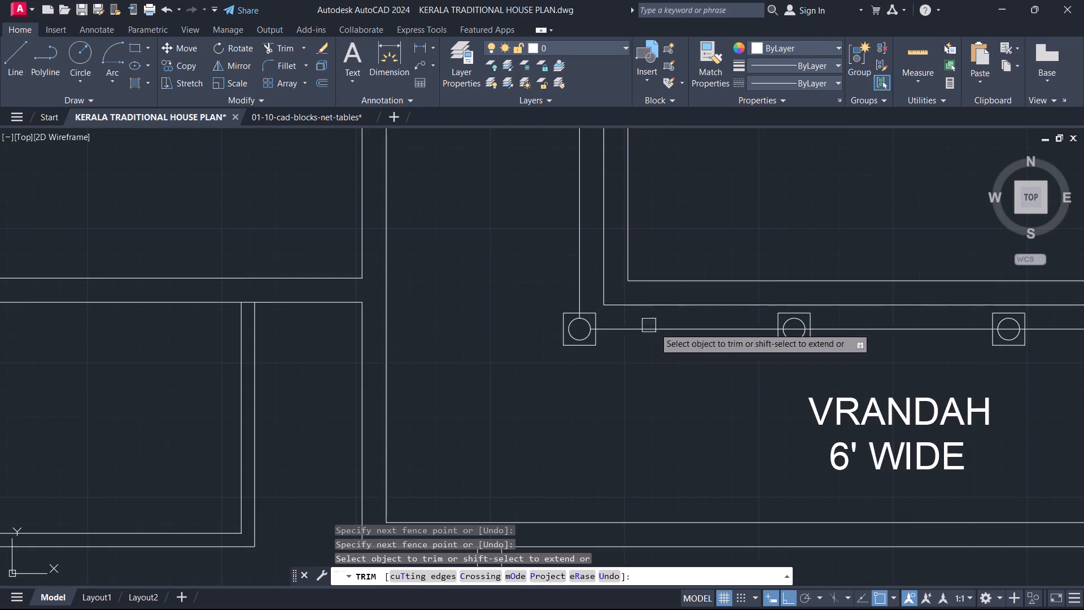
scroll(759, 345, "up", 3)
left_click(846, 292)
scroll(807, 404, "down", 2)
middle_click_drag(759, 394, 175, 402)
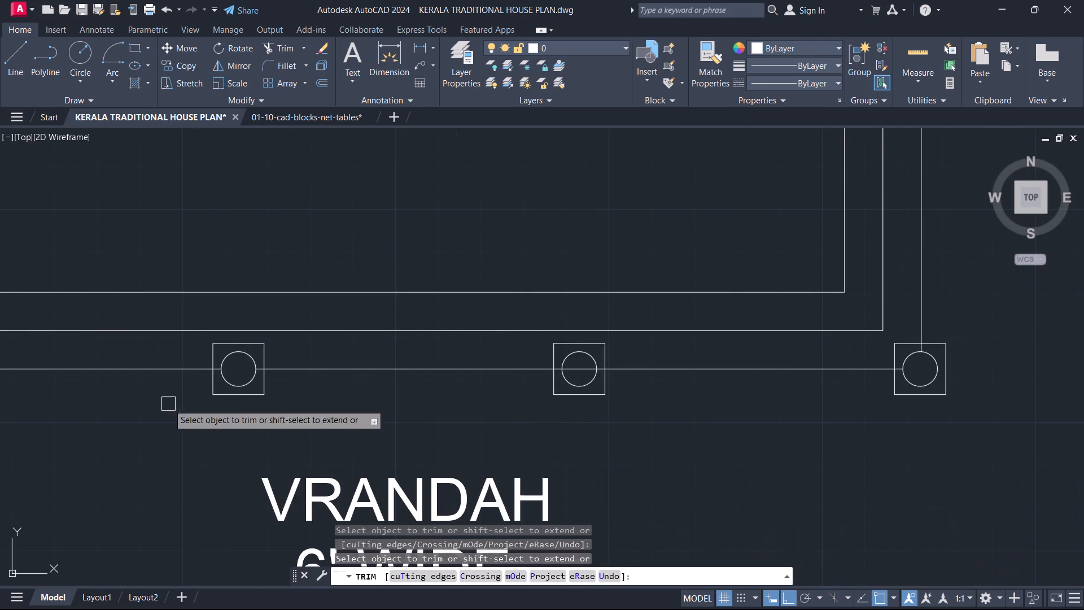
scroll(612, 348, "up", 2)
left_click(540, 390)
scroll(800, 423, "down", 2)
middle_click_drag(646, 391, 374, 370)
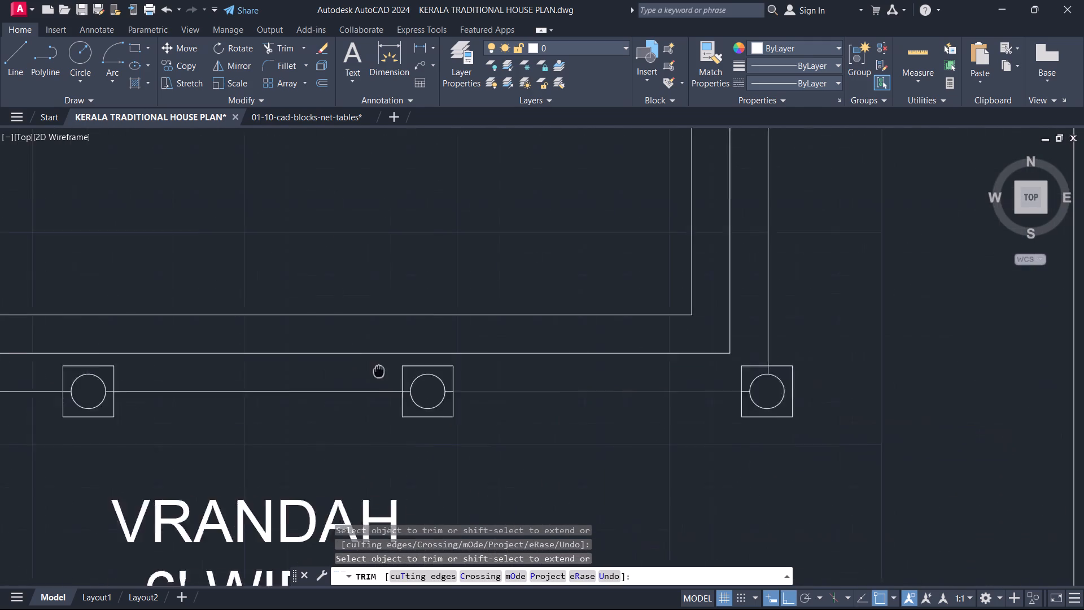
middle_click_drag(374, 370, 303, 383)
scroll(560, 352, "down", 2)
key("Escape")
scroll(509, 265, "down", 1)
middle_click_drag(531, 278, 638, 407)
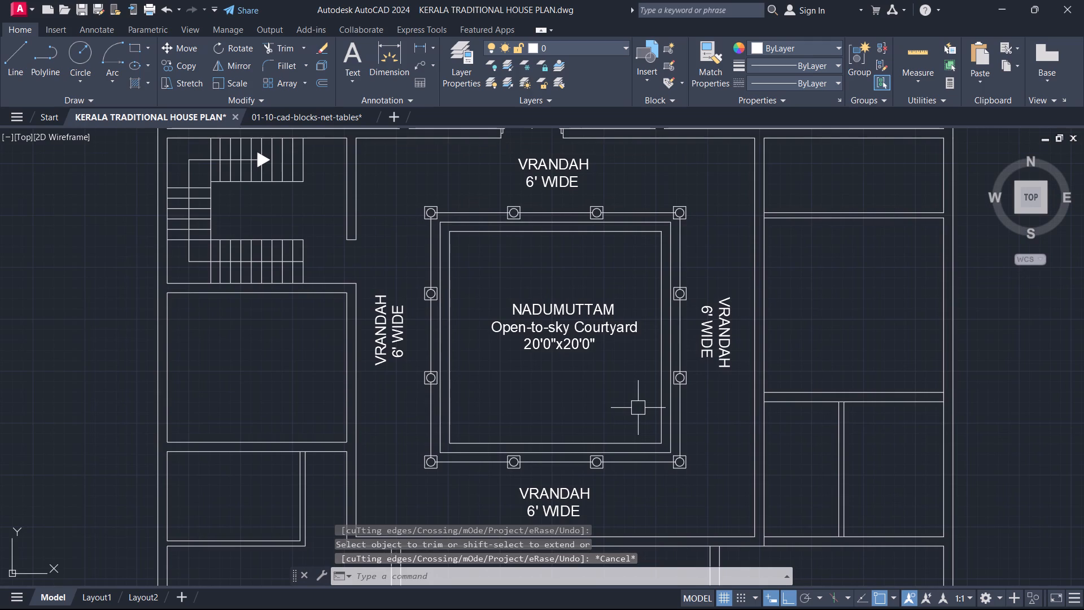
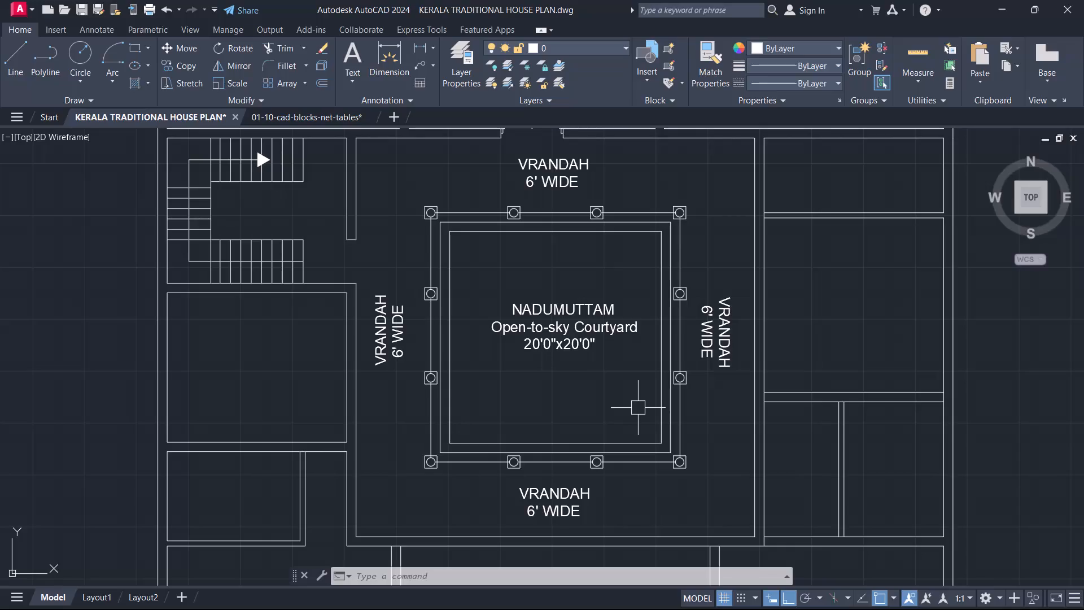
Draw a short line closing the gap in the verandah wall's west face, where the cross wall between the two west rooms meets it.
middle_click_drag(624, 387, 583, 278)
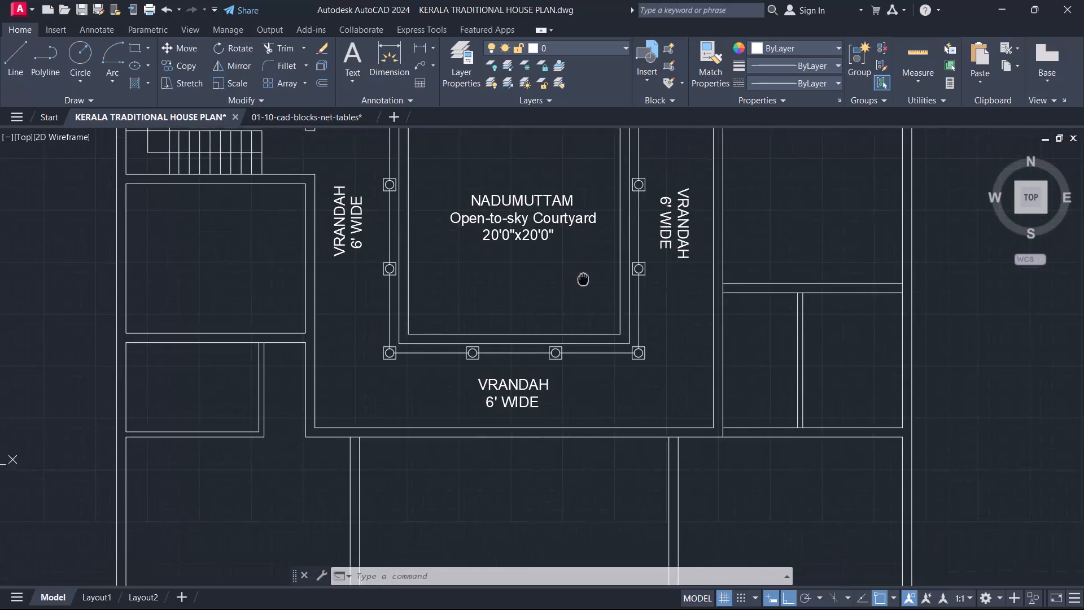
middle_click_drag(583, 278, 613, 496)
middle_click_drag(212, 543, 424, 402)
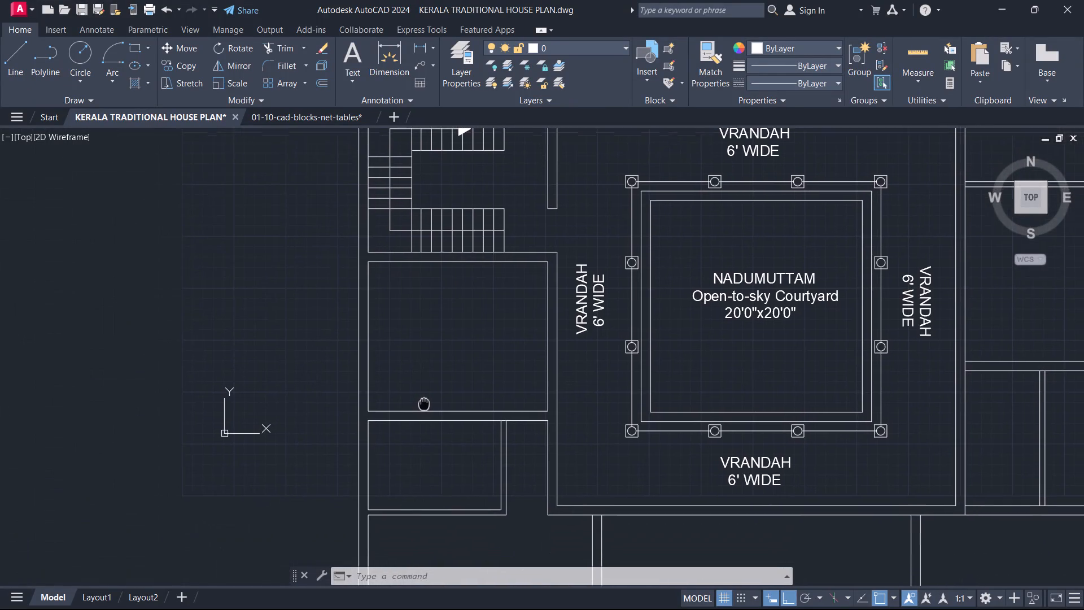
middle_click_drag(424, 402, 424, 452)
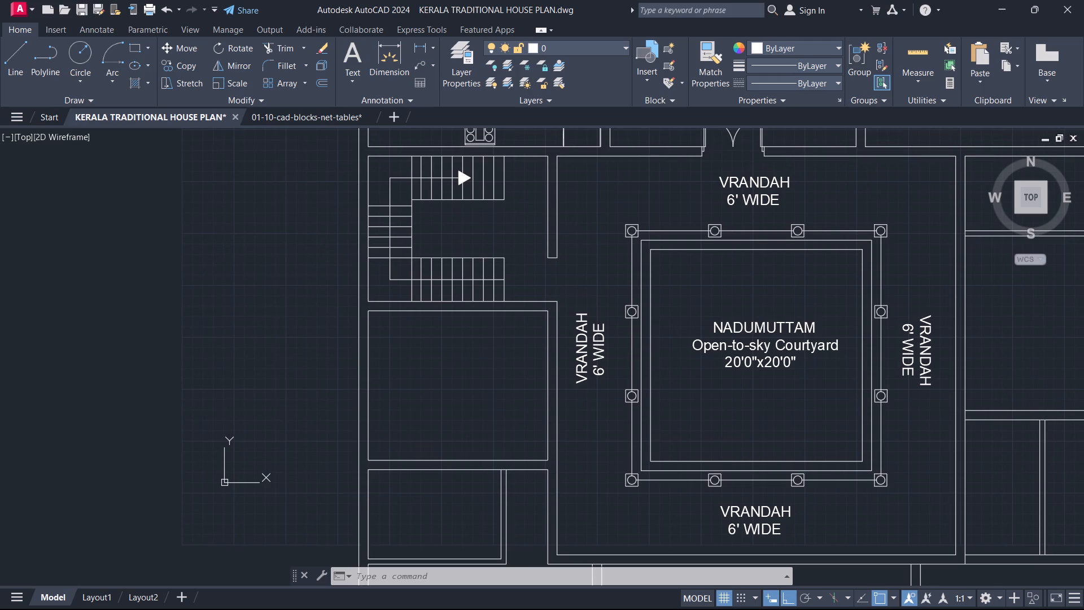
middle_click_drag(487, 366, 499, 300)
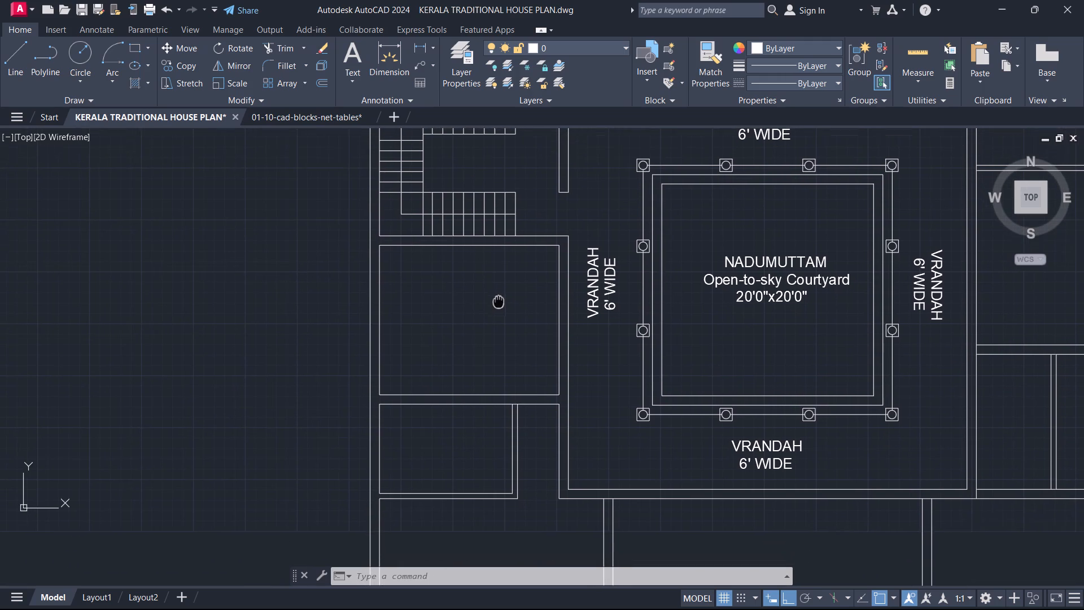
middle_click_drag(499, 300, 497, 299)
scroll(546, 404, "up", 3)
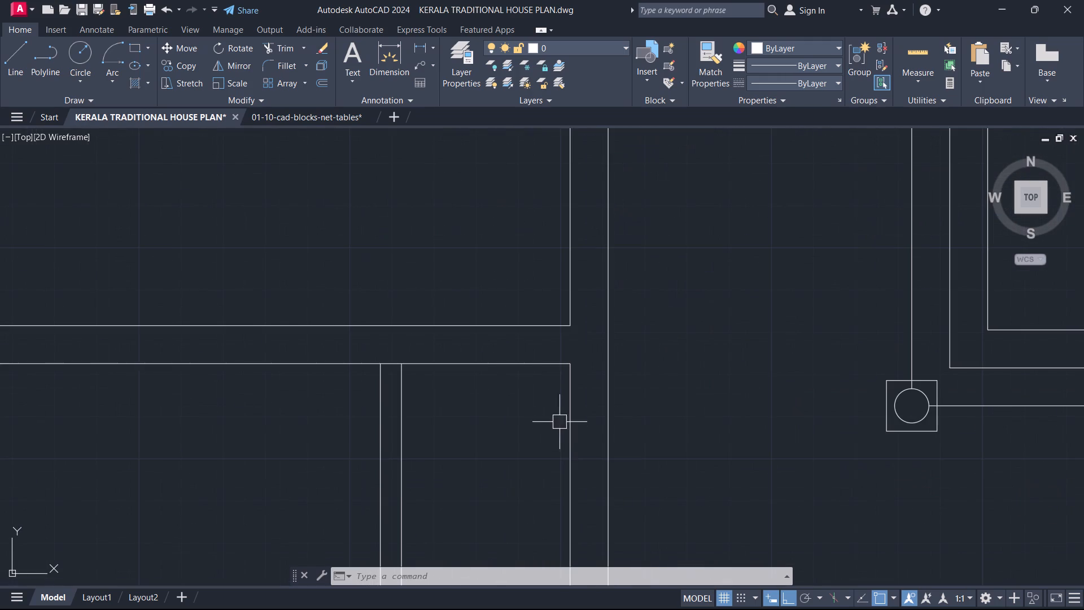
key("l")
key("space")
left_click(572, 363)
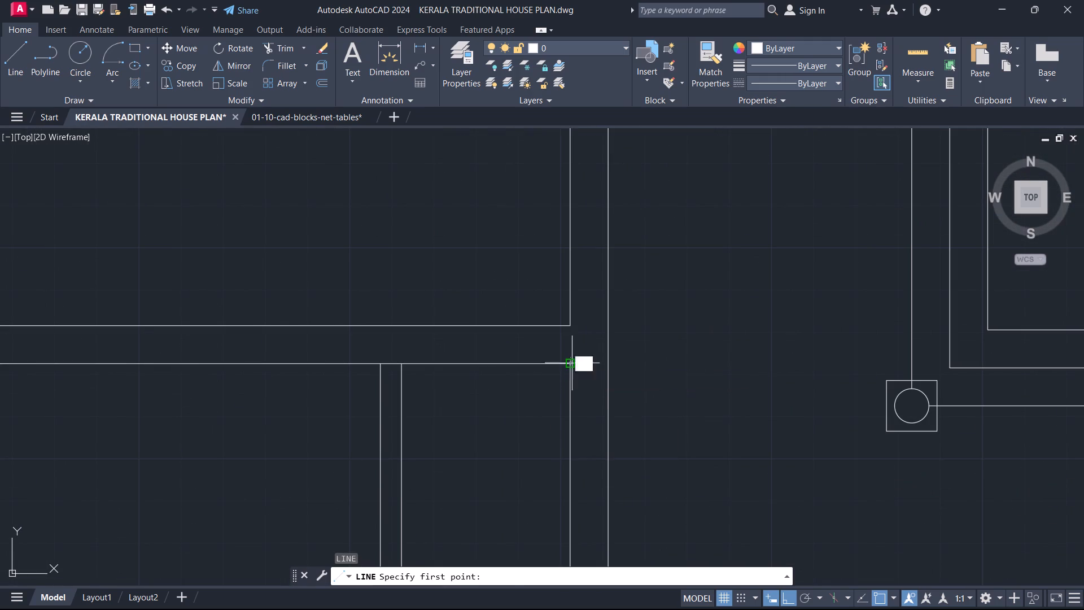
left_click(574, 325)
key("Escape")
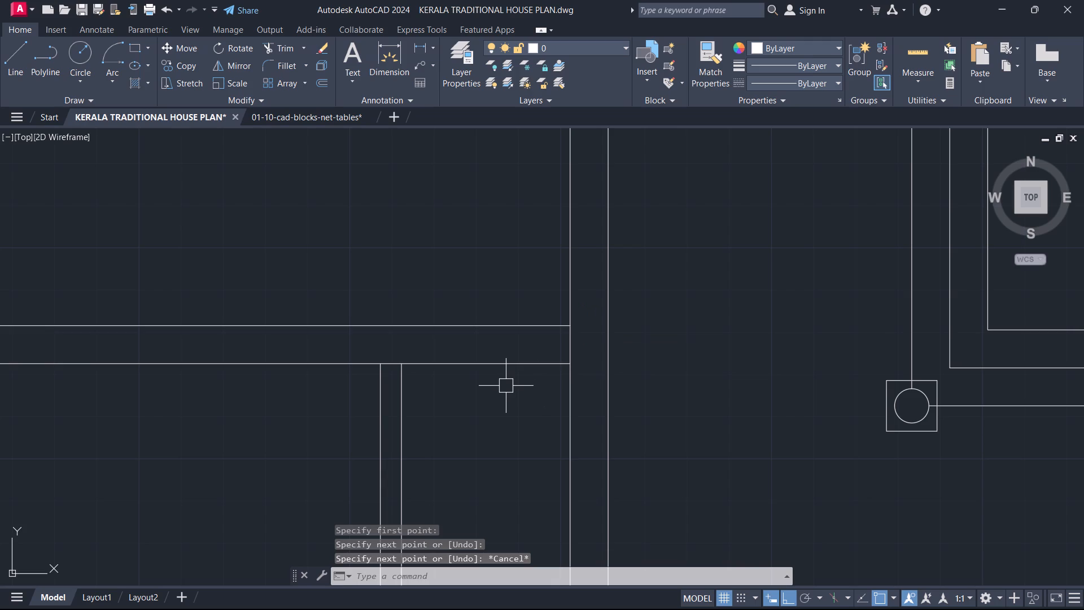
Extend the east line of the small west room's partition up to the upper line of the cross wall.
type("EX")
key("space")
left_click(400, 387)
key("Escape")
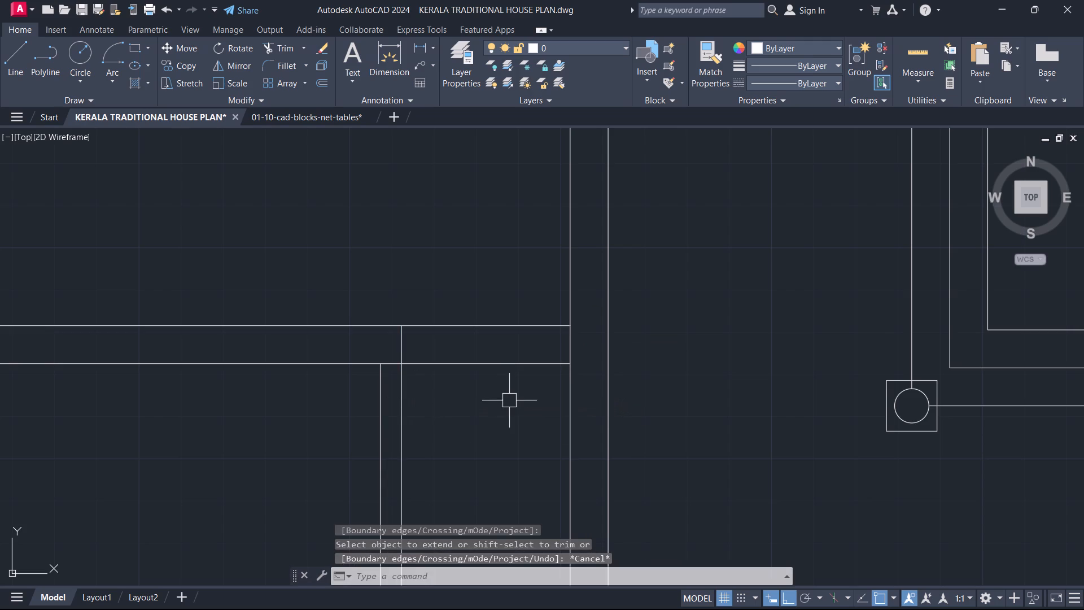
Trim both cross-wall lines between the small room's partition and the verandah wall to open the passage.
type("TR")
key("space")
left_click(514, 398)
left_click(521, 265)
key("Escape")
Trim the end of the west leaf's inner line projecting past the swing arc of the dining hall's double door.
scroll(521, 294, "down", 5)
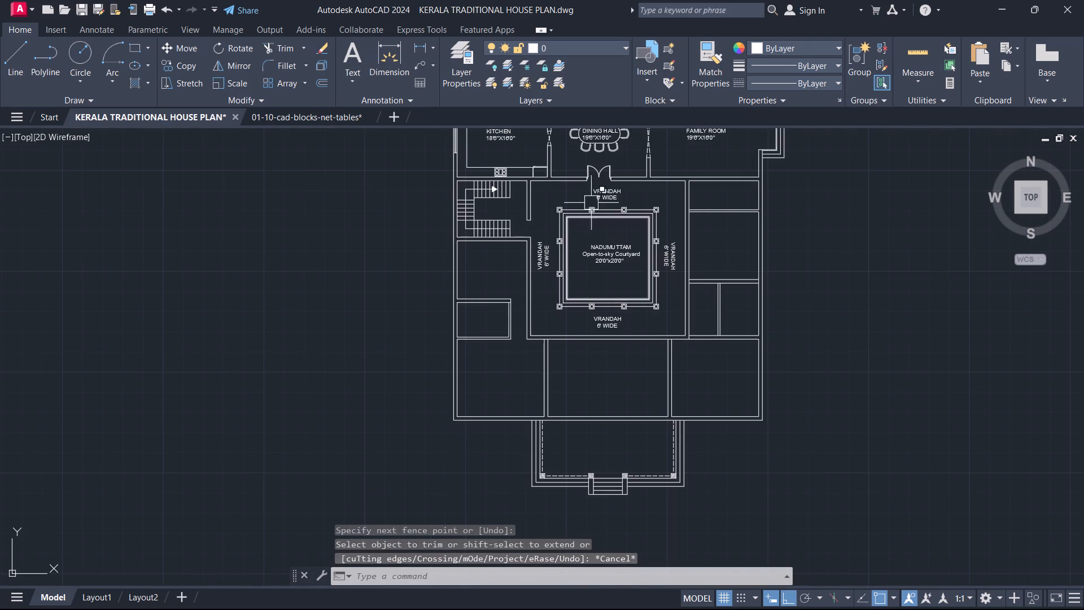
scroll(583, 175, "up", 2)
middle_click_drag(583, 175, 539, 336)
scroll(539, 336, "up", 3)
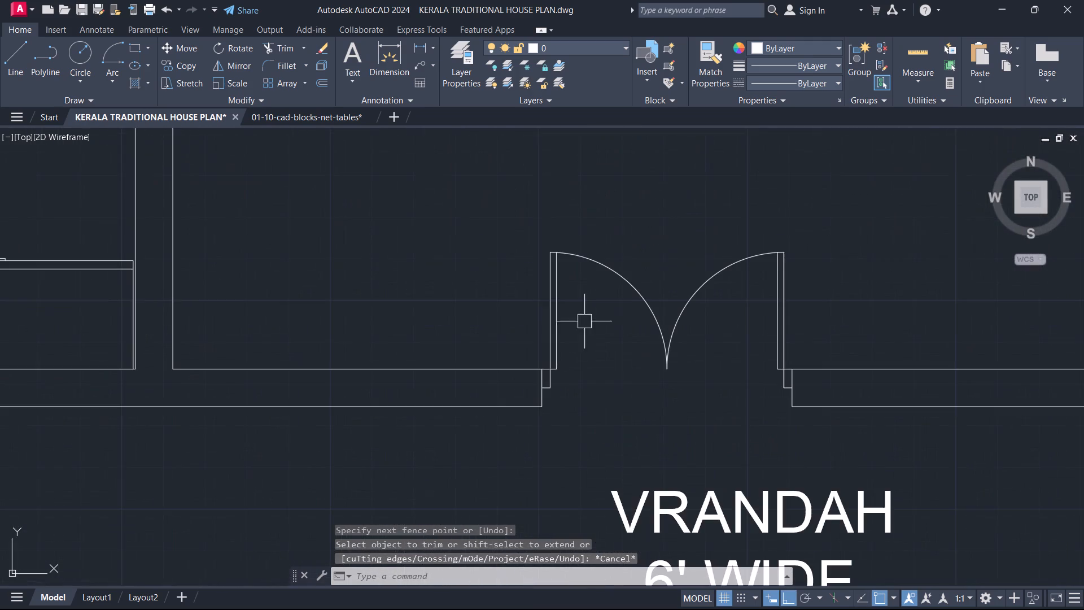
scroll(575, 236, "up", 4)
scroll(471, 313, "up", 3)
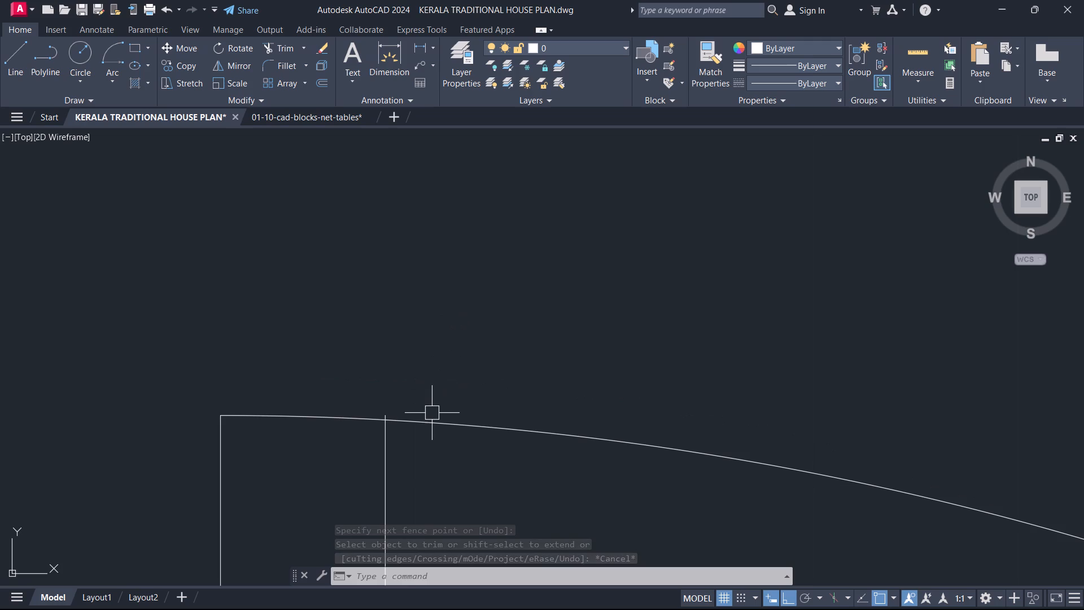
type("TR")
key("space")
scroll(409, 412, "up", 3)
left_click(361, 434)
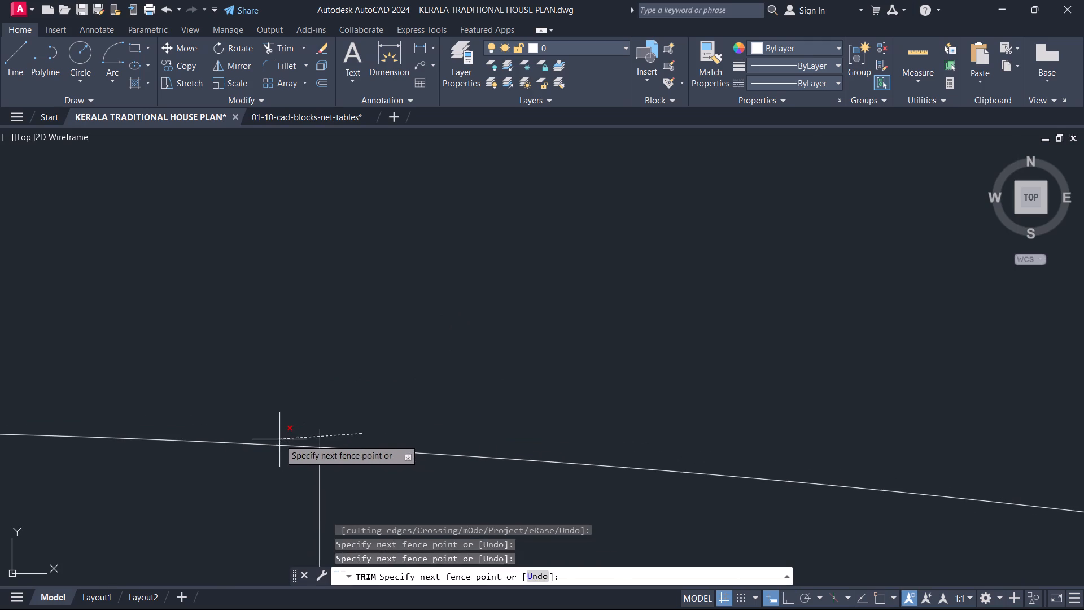
left_click(278, 434)
key("Escape")
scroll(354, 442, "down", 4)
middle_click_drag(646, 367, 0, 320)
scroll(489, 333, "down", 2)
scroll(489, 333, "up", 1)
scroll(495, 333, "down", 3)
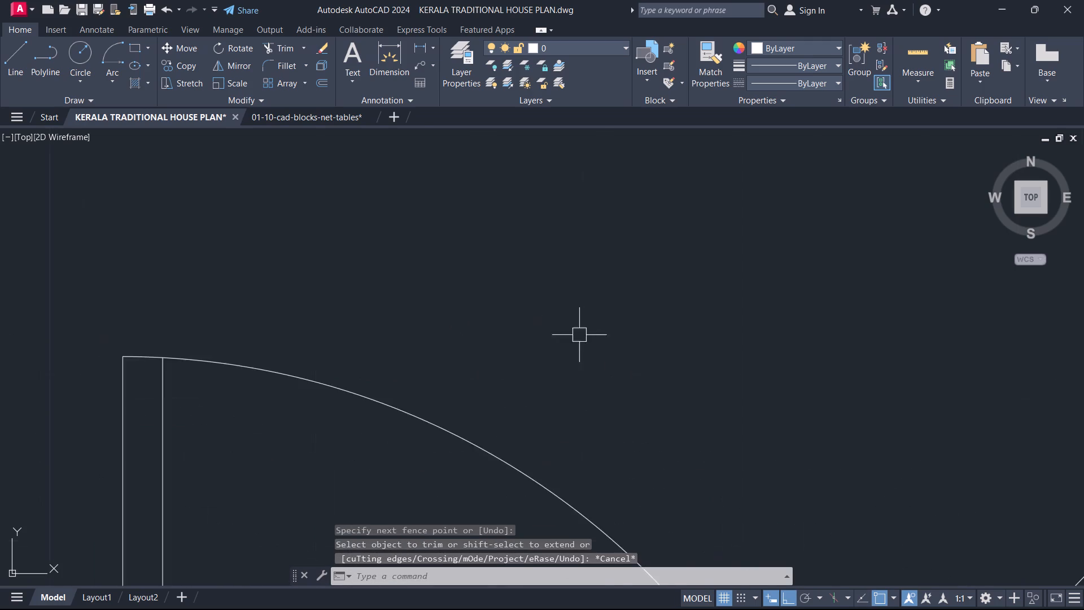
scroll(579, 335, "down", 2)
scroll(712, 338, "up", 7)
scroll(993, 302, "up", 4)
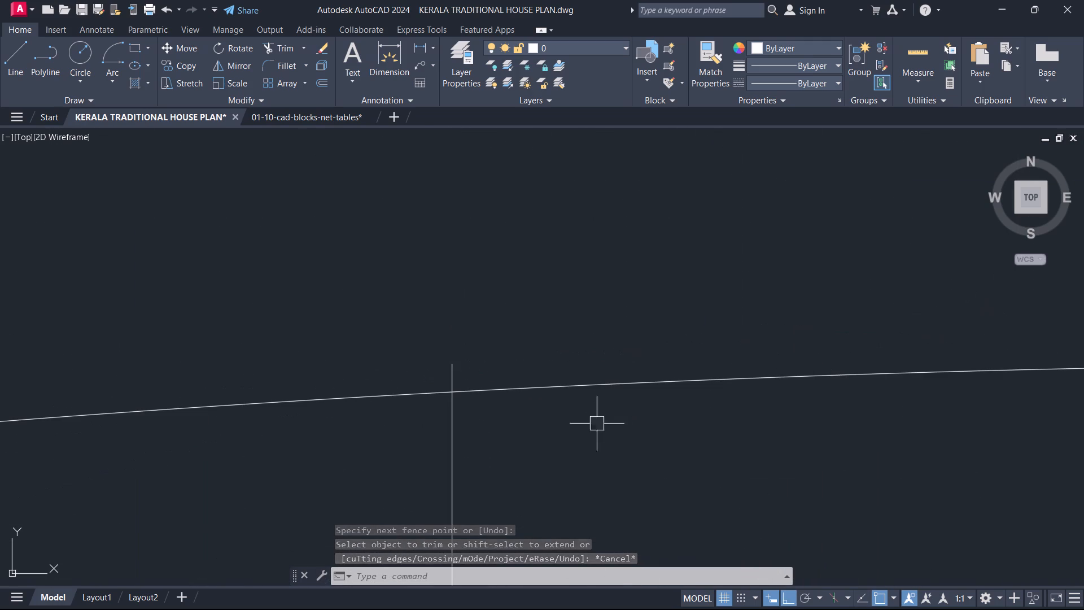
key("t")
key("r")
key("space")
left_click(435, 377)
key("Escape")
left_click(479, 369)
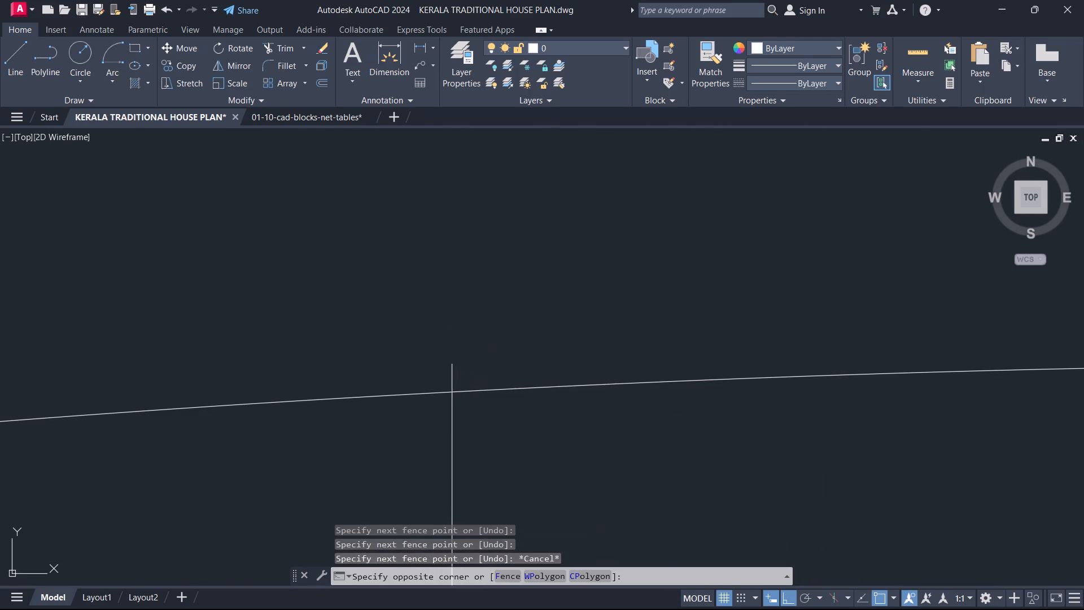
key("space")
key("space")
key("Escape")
Trim the end of the east leaf's inner line projecting past the swing arc of the dining hall's double door.
type("TR")
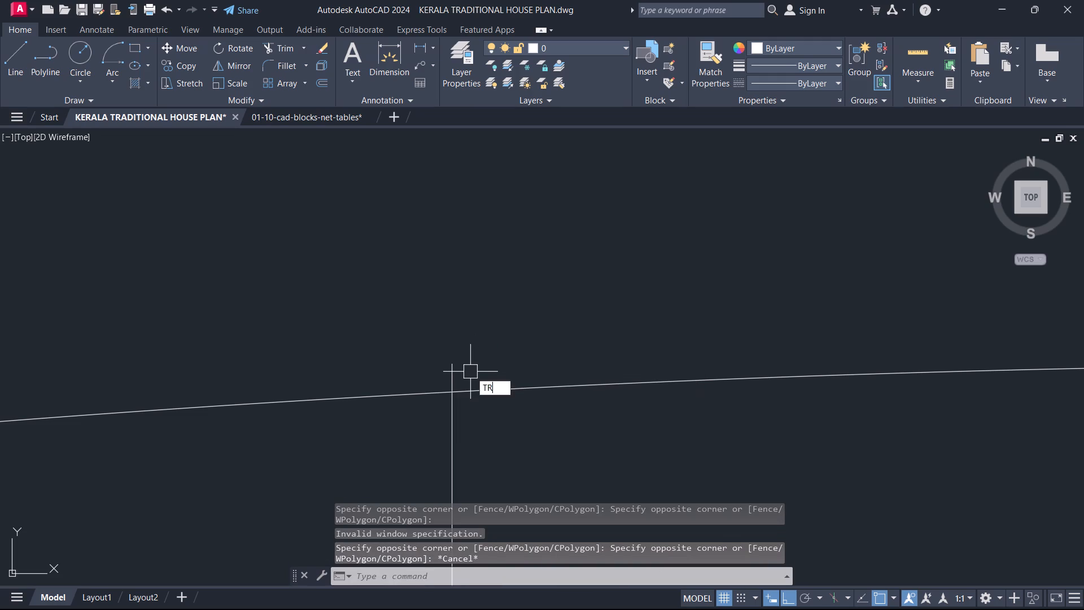
key("space")
left_click(470, 372)
left_click(416, 374)
key("Escape")
Look over the plan from the dining hall and family room down to the staircase and the rooms west of the courtyard.
scroll(418, 367, "down", 11)
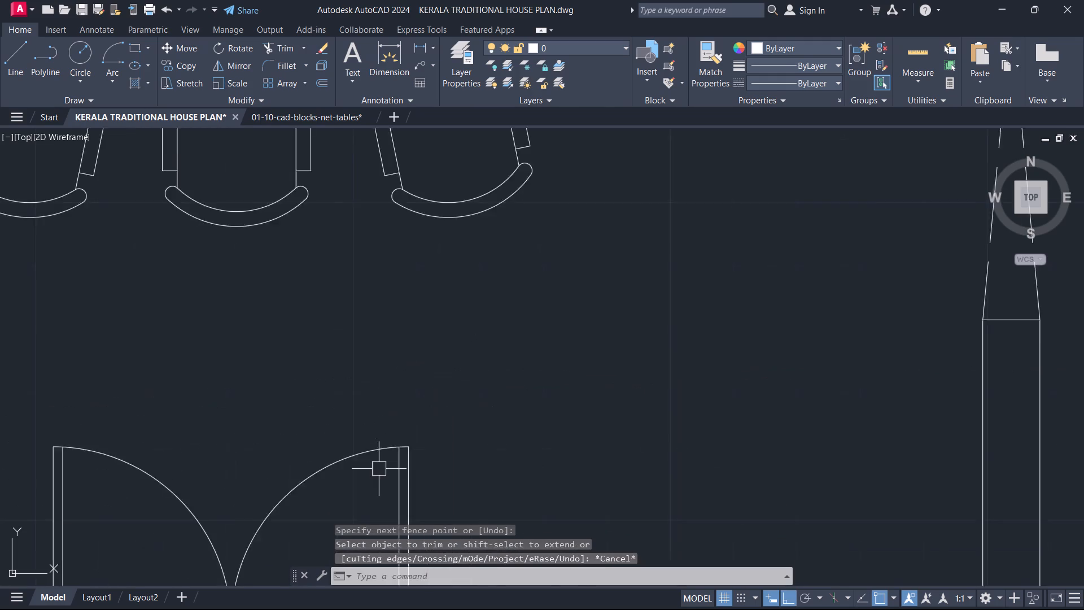
scroll(379, 469, "down", 2)
middle_click_drag(381, 470, 548, 239)
scroll(536, 253, "down", 3)
middle_click_drag(575, 216, 450, 512)
scroll(570, 310, "up", 1)
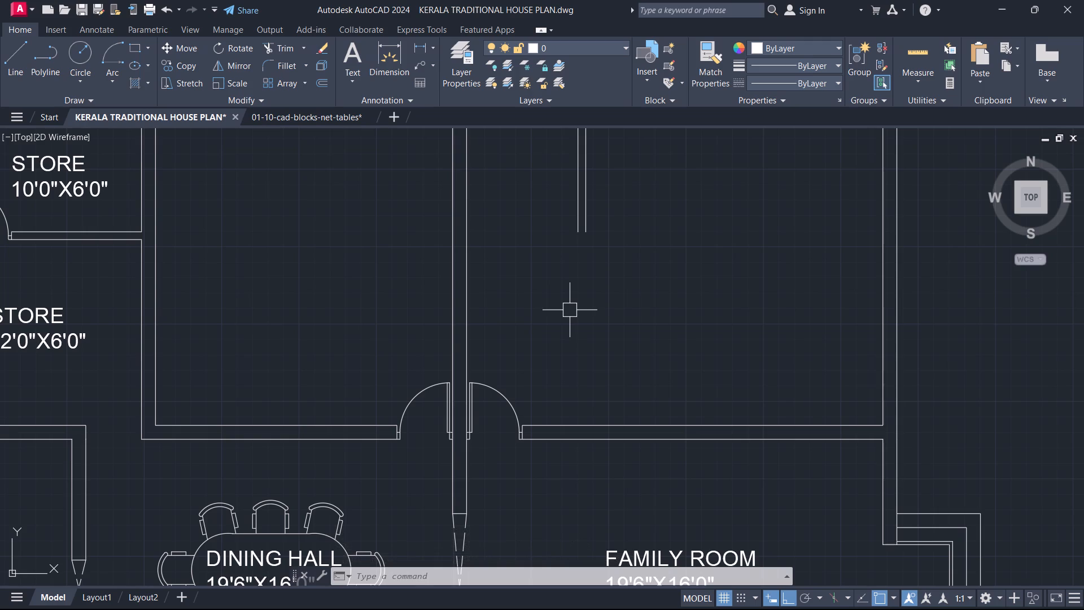
scroll(570, 310, "down", 5)
scroll(479, 420, "up", 1)
middle_click_drag(479, 420, 567, 284)
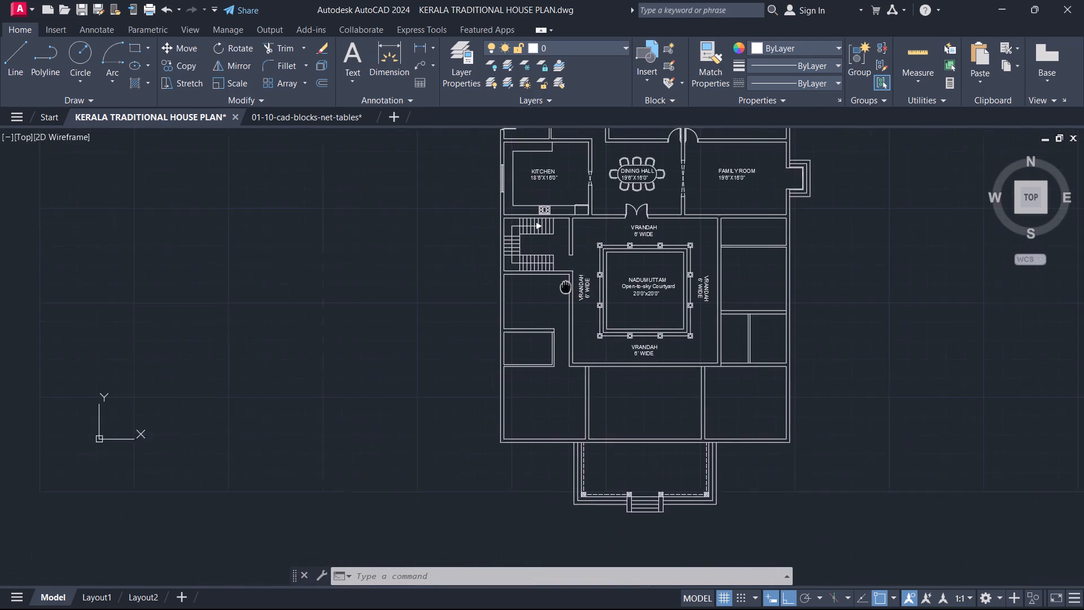
middle_click_drag(567, 284, 574, 276)
scroll(575, 289, "up", 2)
middle_click_drag(506, 294, 580, 387)
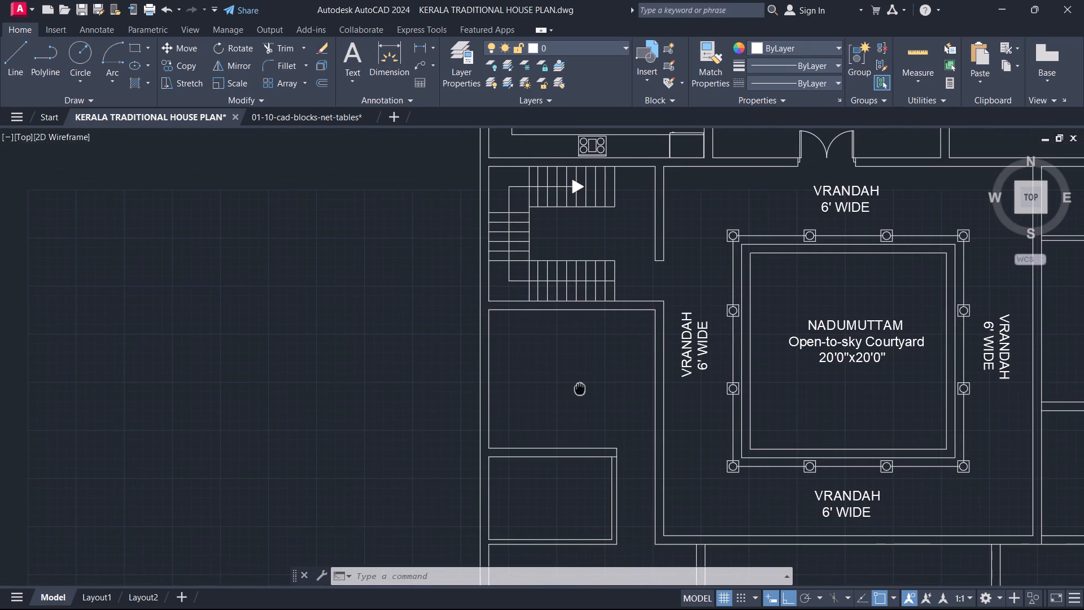
middle_click_drag(580, 387, 579, 388)
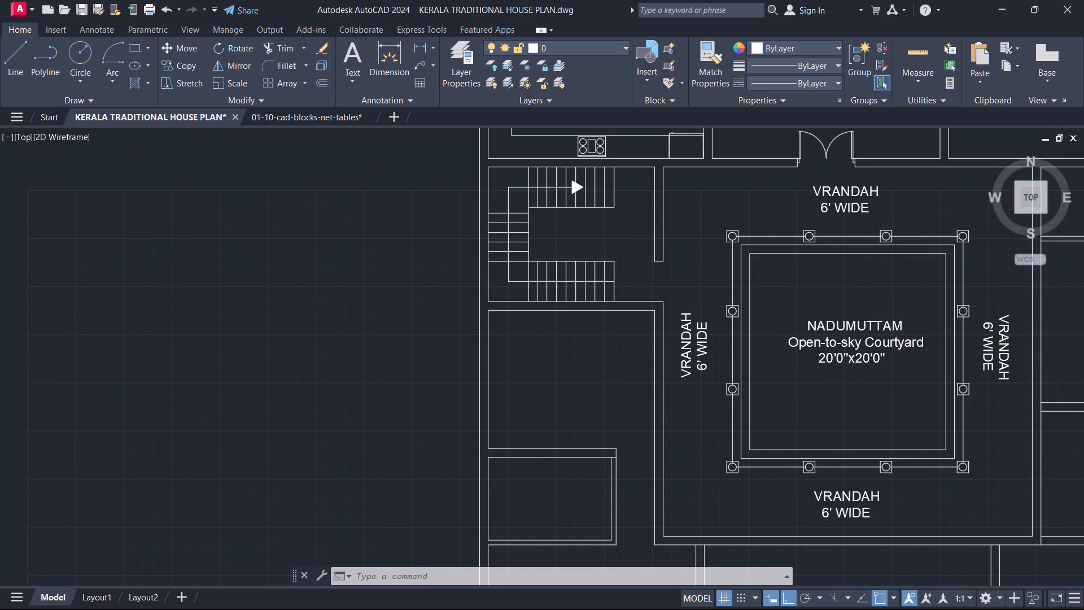
Copy the 10'0"X6'0" store's door without the wall-end line, from its east jamb's lower corner to the shortened cross wall's lower end corner.
middle_click_drag(574, 230, 483, 390)
middle_click_drag(608, 330, 537, 517)
scroll(485, 228, "up", 1)
middle_click_drag(485, 227, 478, 340)
scroll(478, 340, "up", 1)
scroll(465, 231, "up", 2)
middle_click_drag(465, 231, 492, 409)
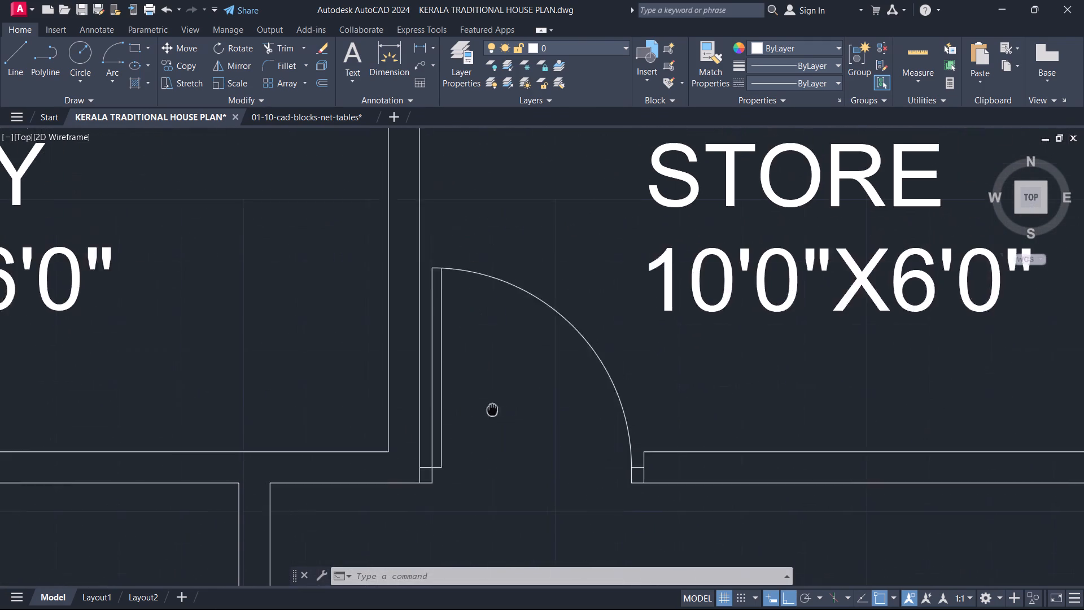
middle_click_drag(492, 409, 493, 431)
left_click(404, 276)
middle_click_drag(565, 462, 548, 342)
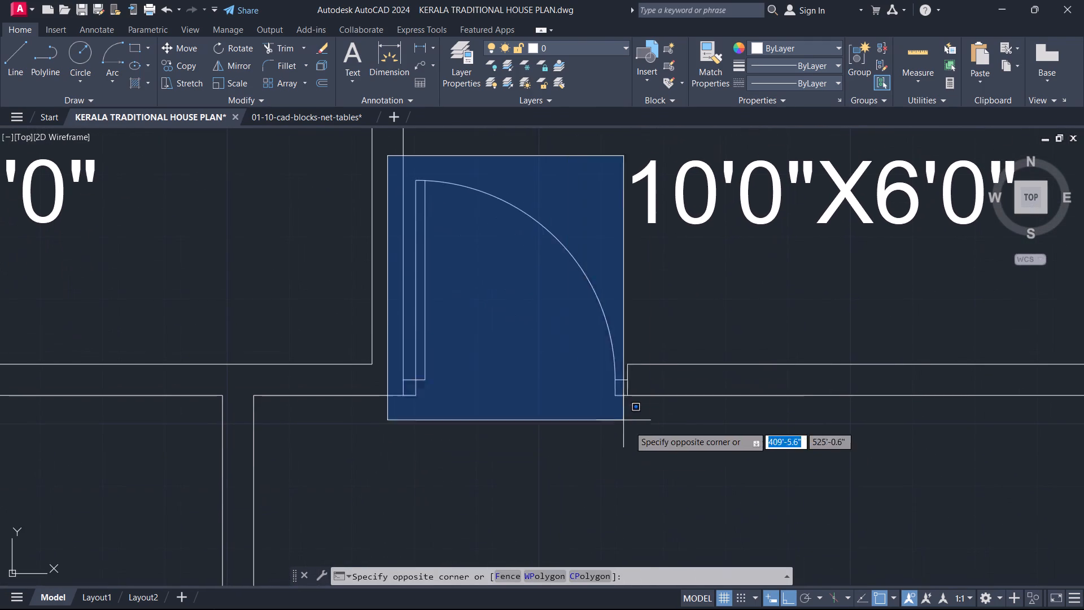
left_click(649, 444)
scroll(619, 390, "up", 3)
left_click(671, 341)
left_click(592, 351)
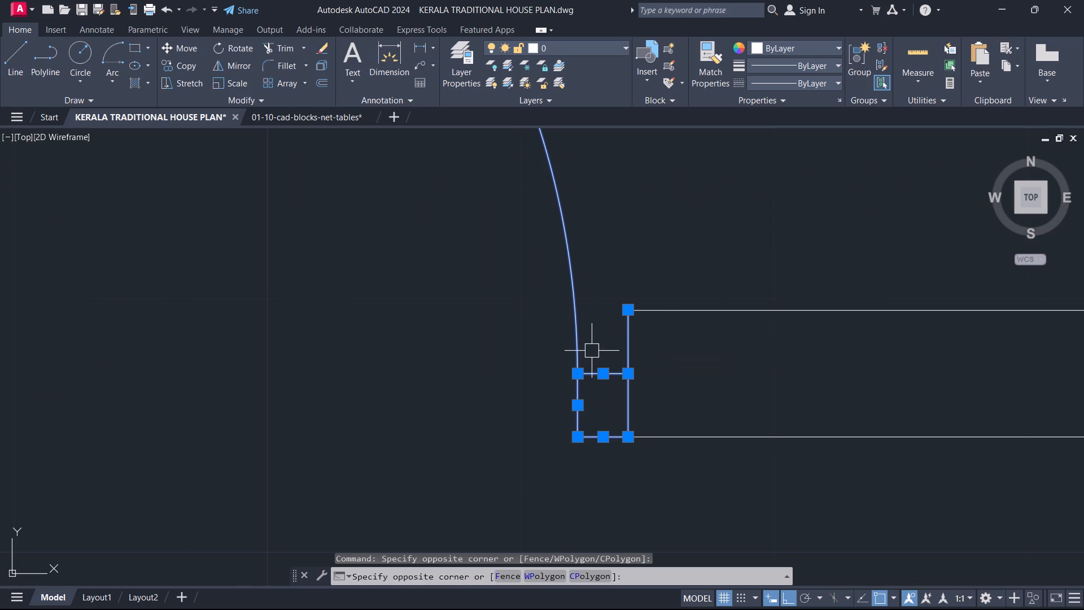
left_click(636, 350, "shift")
left_click(606, 342, "shift")
scroll(620, 360, "down", 4)
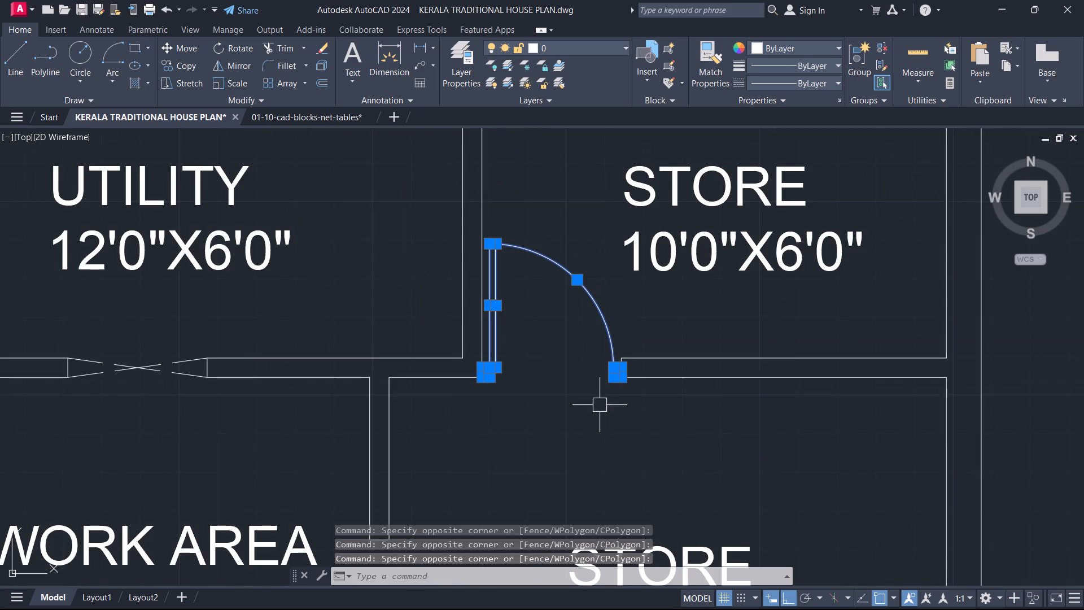
middle_click_drag(617, 401, 661, 372)
type("CO")
key("space")
scroll(665, 363, "up", 4)
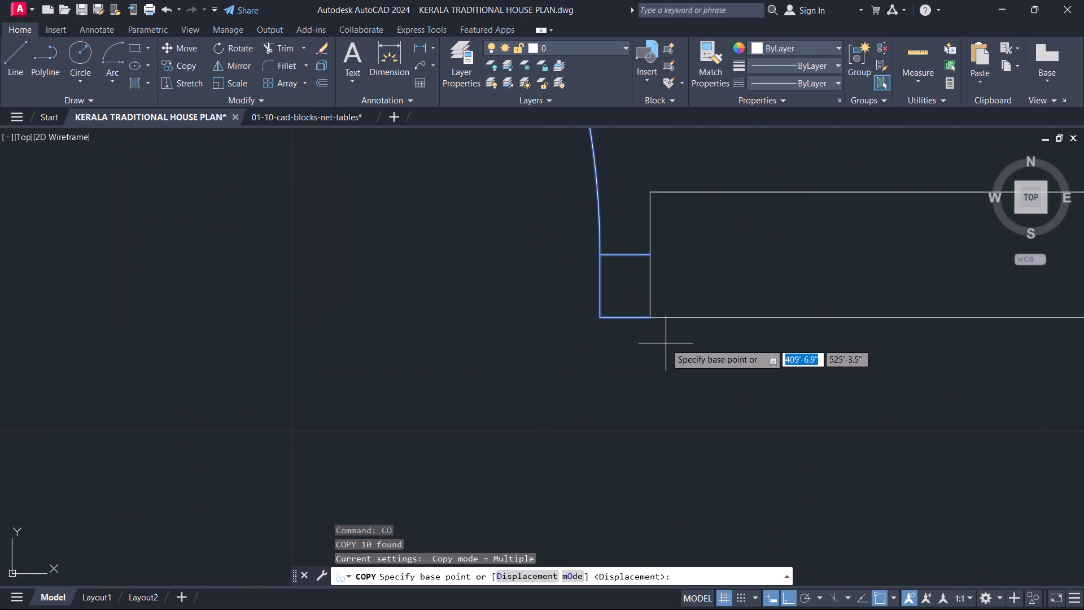
left_click(650, 319)
scroll(635, 379, "down", 5)
middle_click_drag(630, 387, 630, 131)
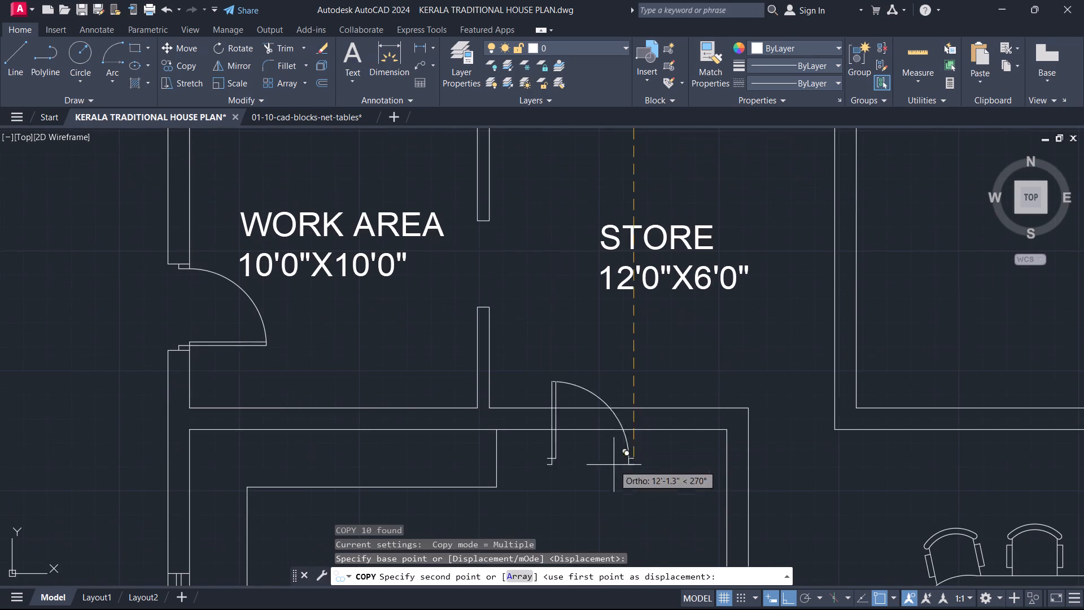
middle_click_drag(595, 412, 692, 0)
middle_click_drag(626, 446, 673, 28)
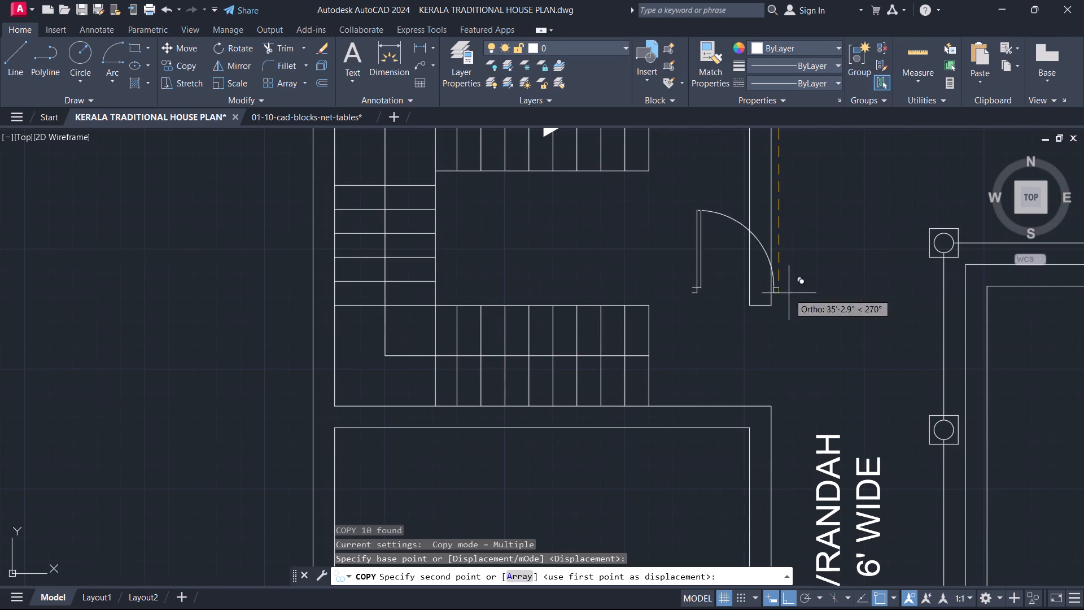
middle_click_drag(794, 394, 678, 40)
scroll(588, 444, "up", 1)
middle_click_drag(547, 424, 533, 303)
scroll(501, 310, "up", 1)
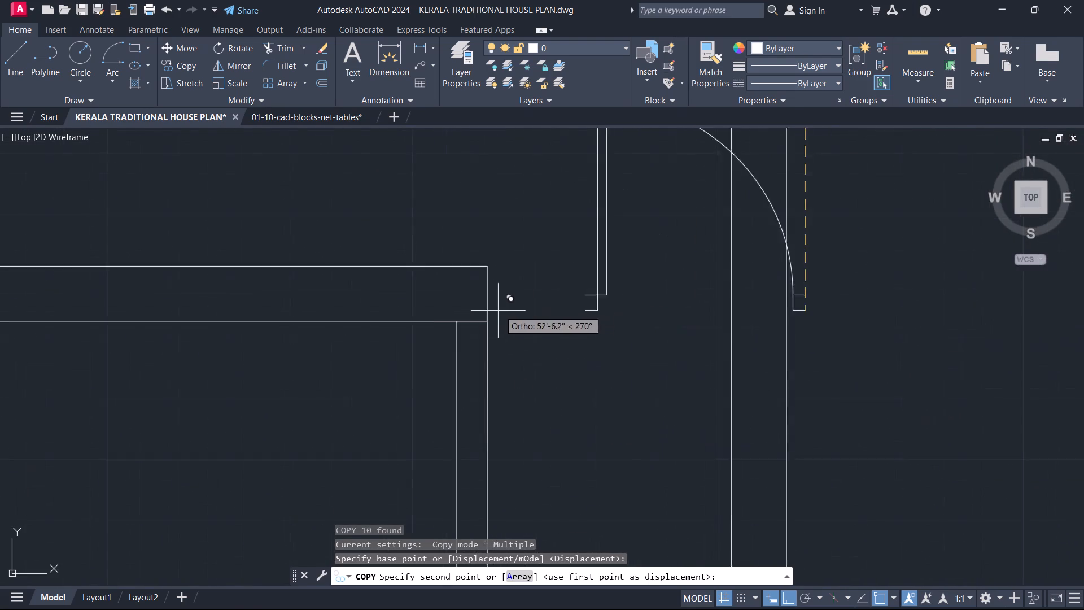
scroll(497, 311, "up", 3)
left_click(461, 352)
key("Escape")
Mirror the copied door about the cross wall's vertical end line into the passage opening, erasing the source objects.
scroll(458, 345, "down", 5)
middle_click_drag(453, 335, 506, 354)
left_click_drag(395, 256, 402, 264)
left_click(593, 435)
scroll(528, 351, "up", 2)
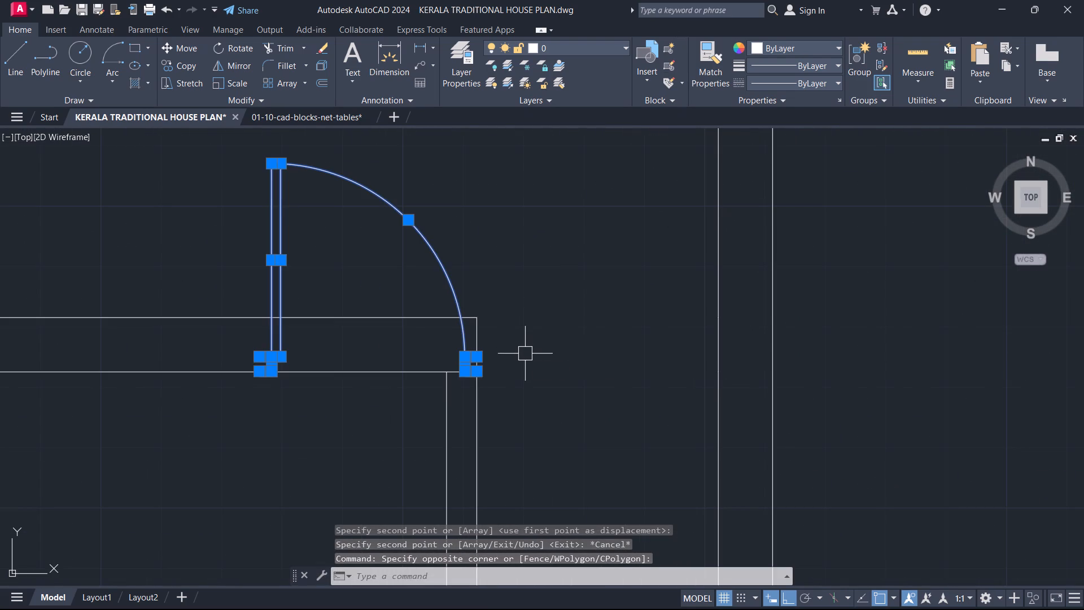
type("MI")
key("space")
scroll(483, 373, "up", 1)
left_click(467, 374)
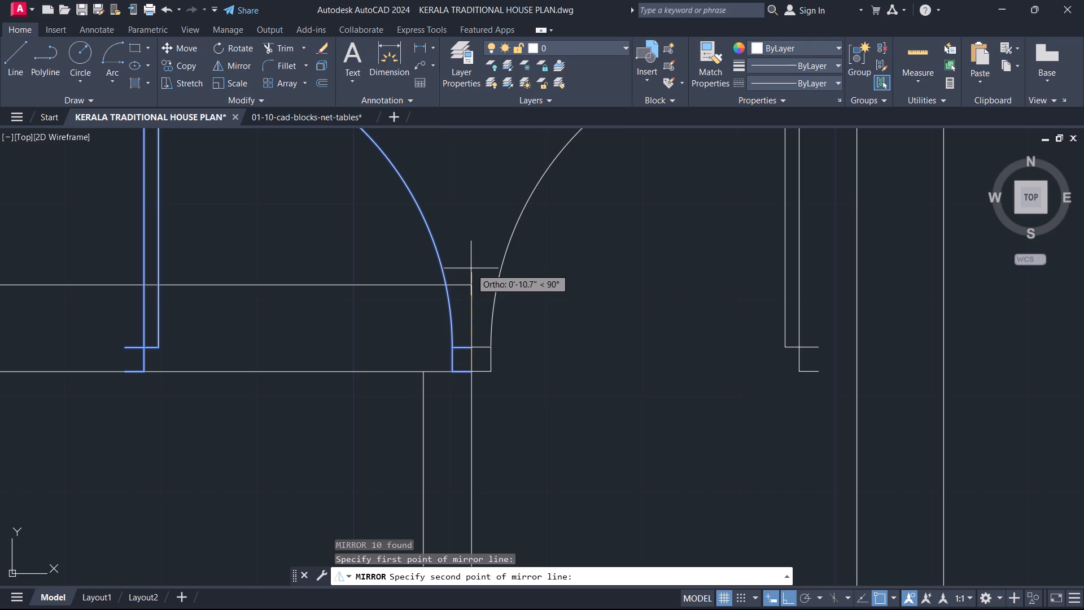
left_click(473, 286)
left_click_drag(498, 315, 473, 286)
key("Escape")
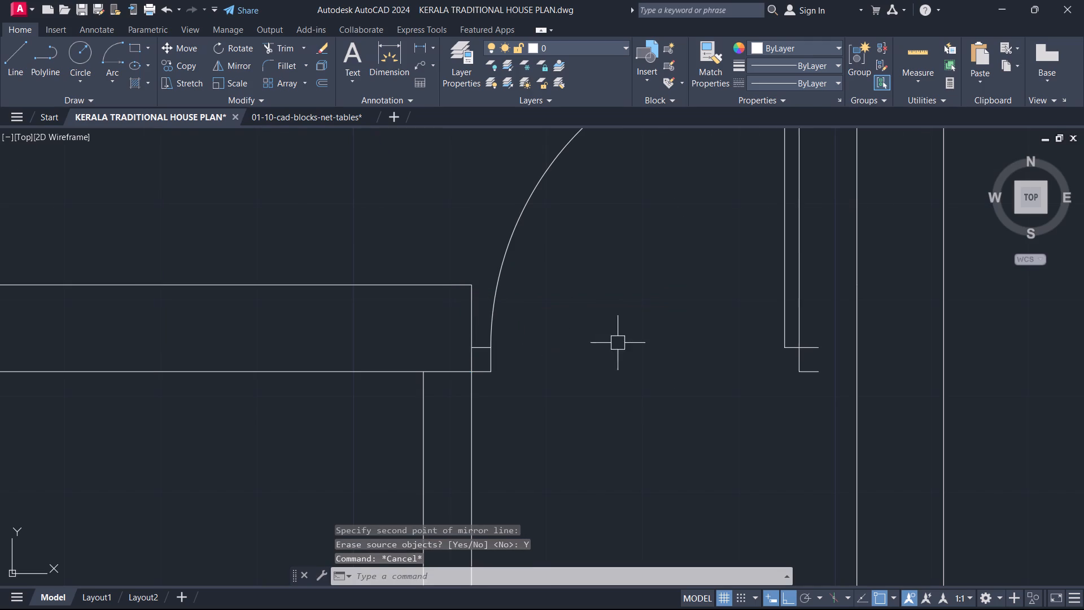
Measure the horizontal distance across the mirrored door from the cross wall's end to the far jamb.
scroll(633, 333, "down", 3)
scroll(596, 365, "up", 2)
middle_click_drag(597, 364, 571, 401)
key("d")
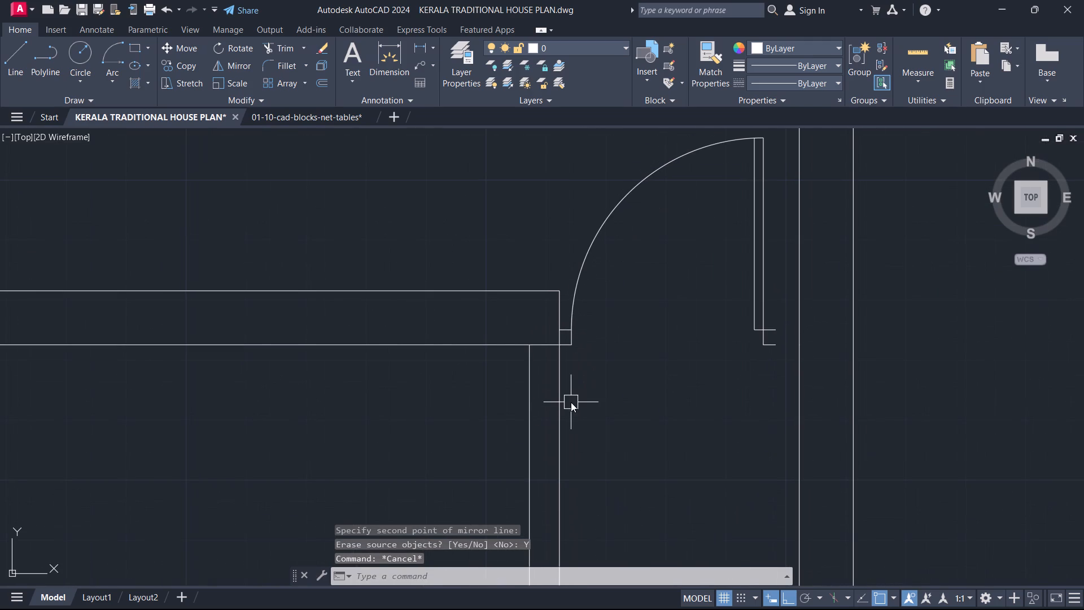
key("i")
key("space")
left_click(563, 320)
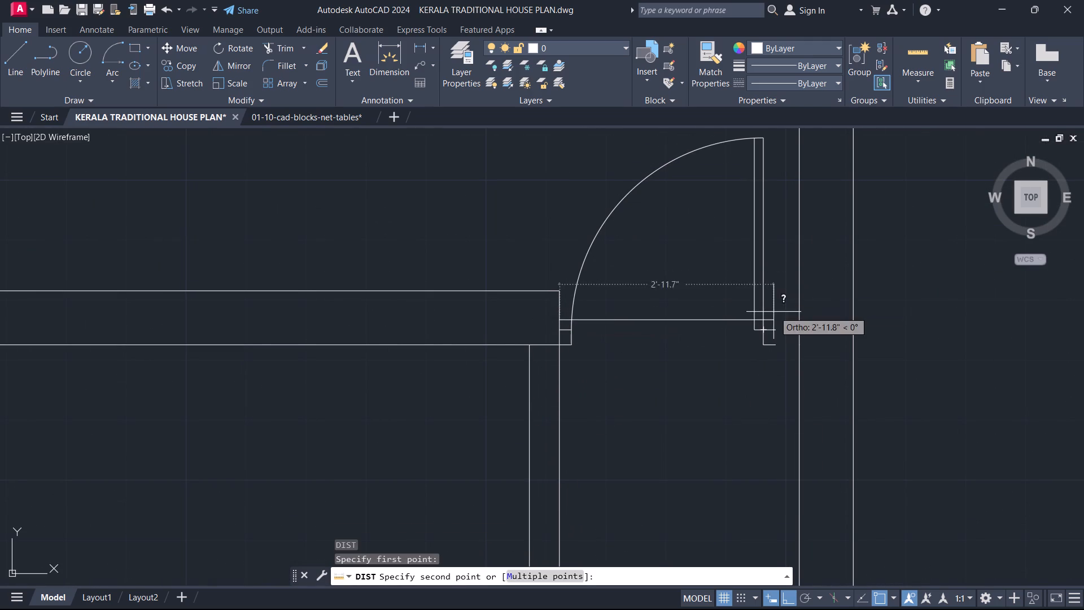
key("Escape")
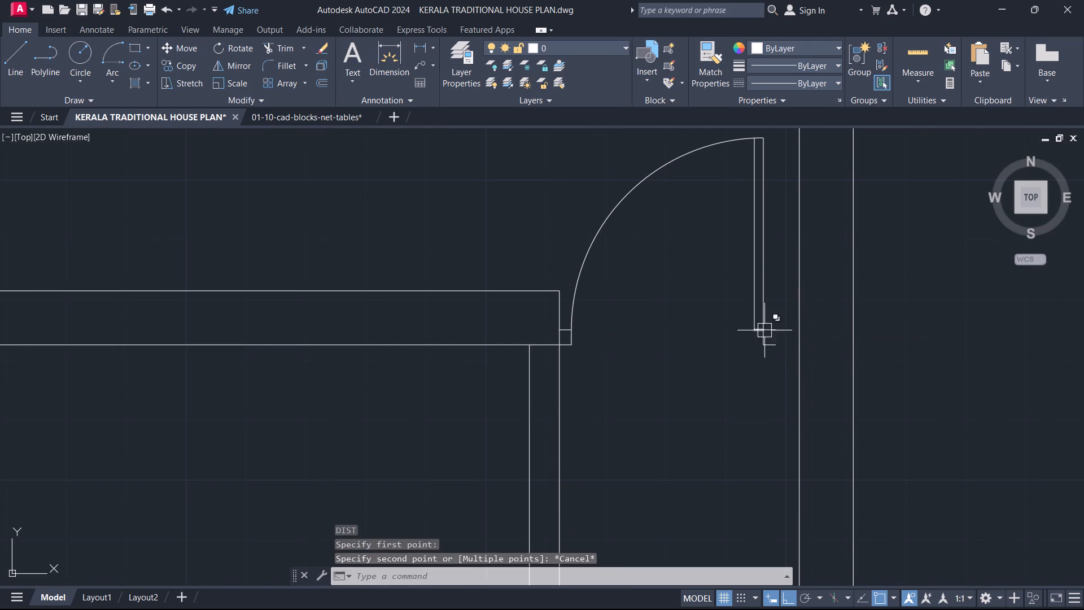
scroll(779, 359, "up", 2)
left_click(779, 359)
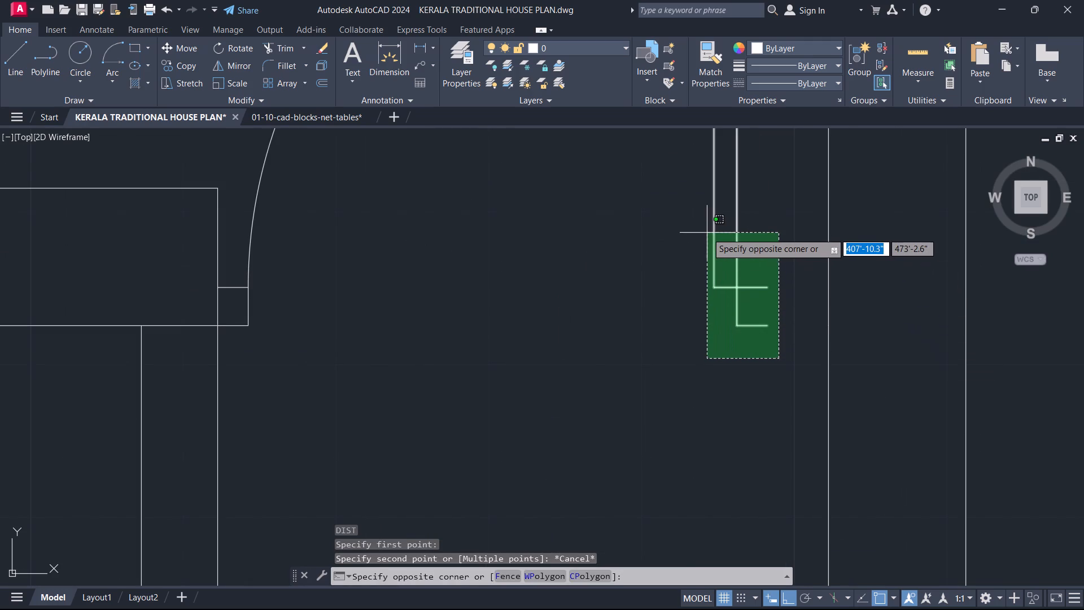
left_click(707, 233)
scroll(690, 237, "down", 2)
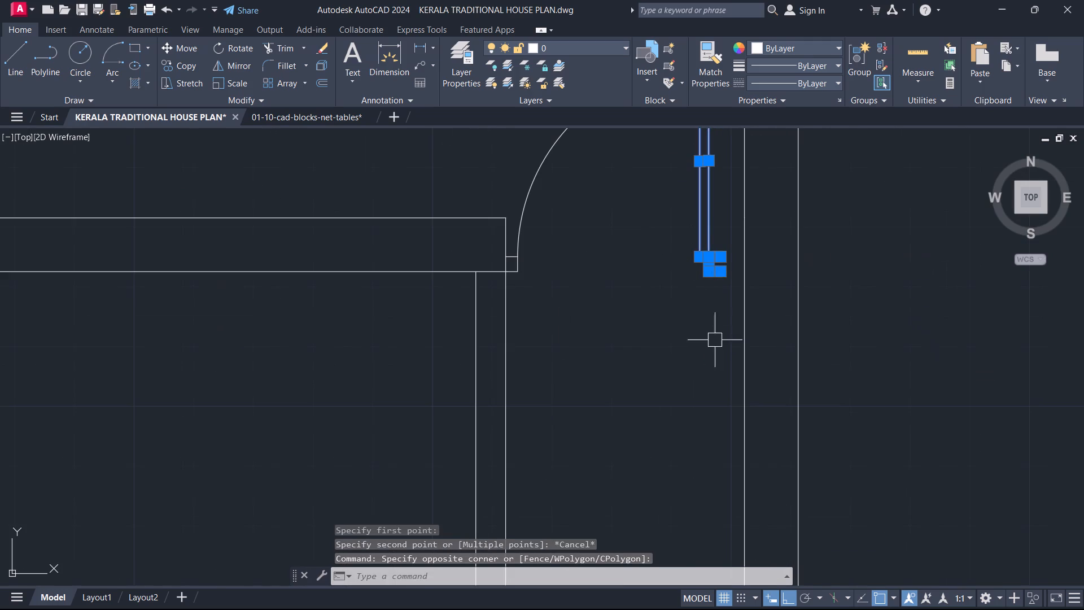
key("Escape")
Offset the short wall-face segment east of the passage door 2" west, toward the door's east jamb.
scroll(709, 278, "up", 1)
middle_click_drag(710, 277, 665, 371)
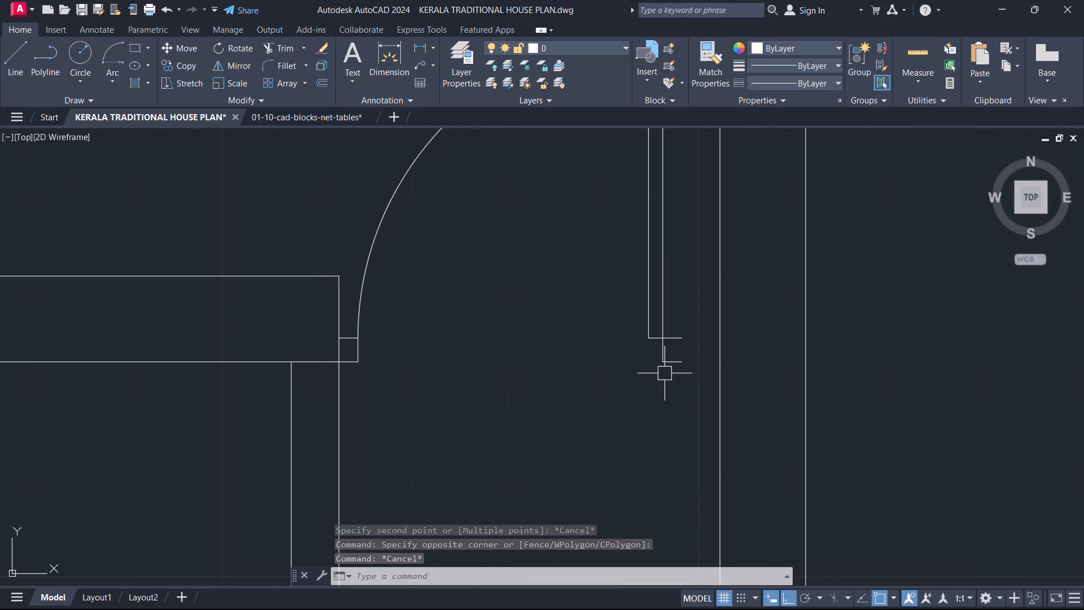
type("O")
key("space")
key("2")
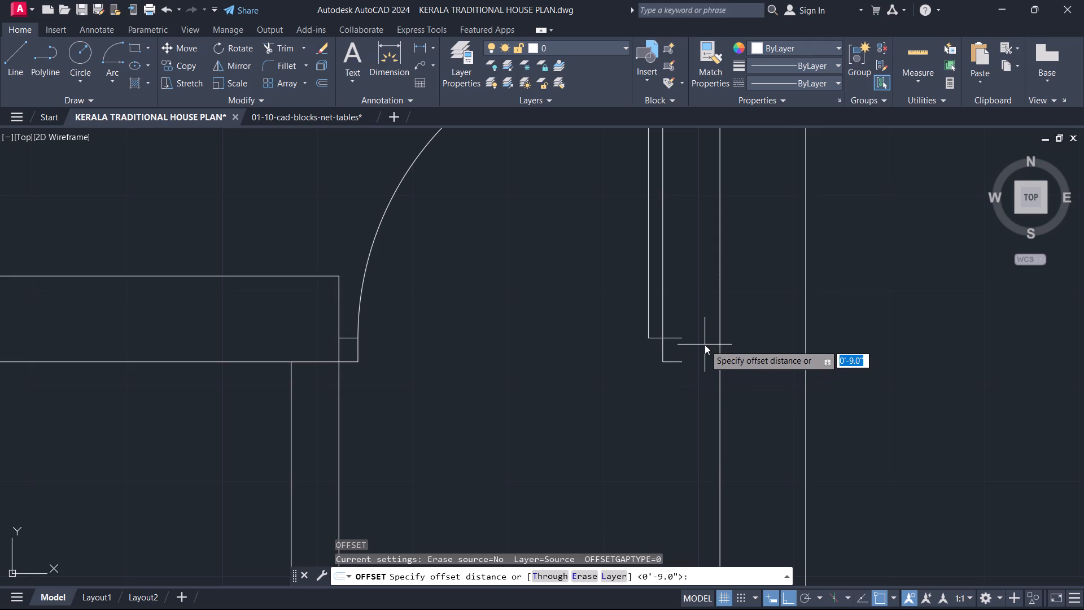
key("Return")
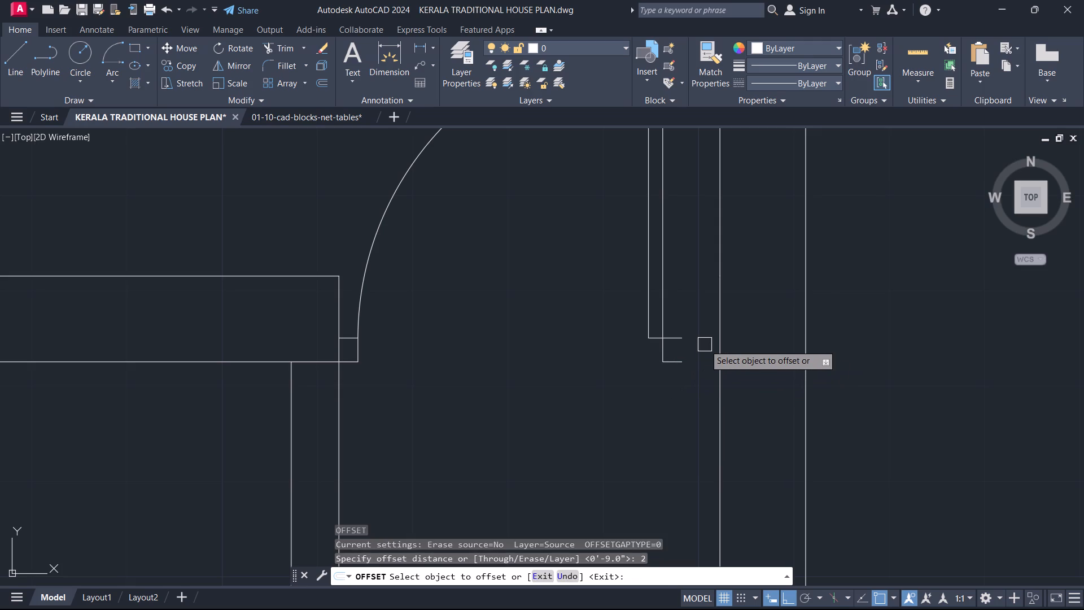
left_click(723, 354)
left_click(657, 378)
key("Escape")
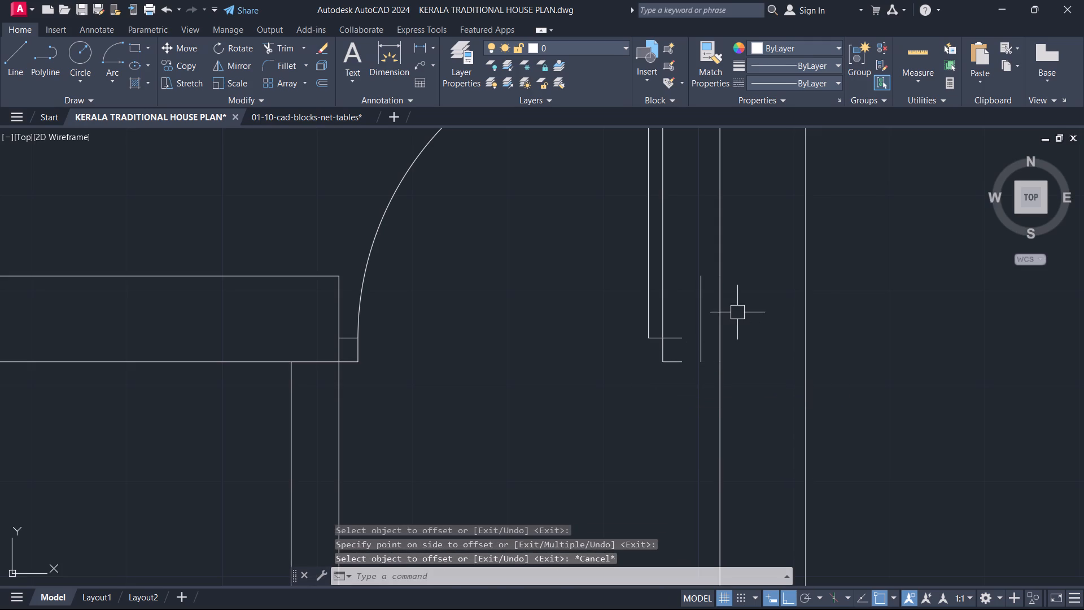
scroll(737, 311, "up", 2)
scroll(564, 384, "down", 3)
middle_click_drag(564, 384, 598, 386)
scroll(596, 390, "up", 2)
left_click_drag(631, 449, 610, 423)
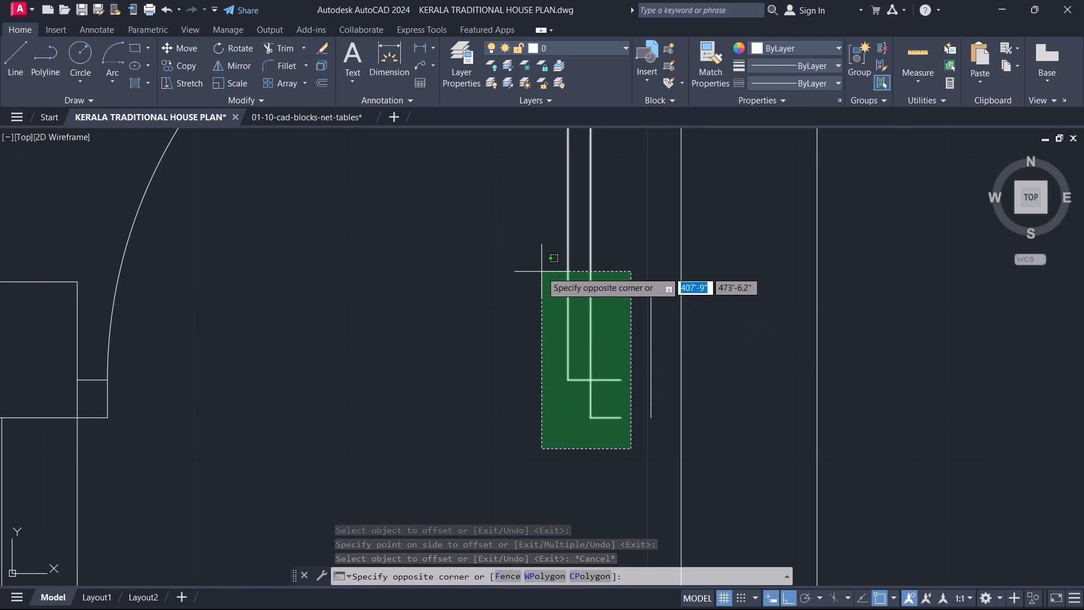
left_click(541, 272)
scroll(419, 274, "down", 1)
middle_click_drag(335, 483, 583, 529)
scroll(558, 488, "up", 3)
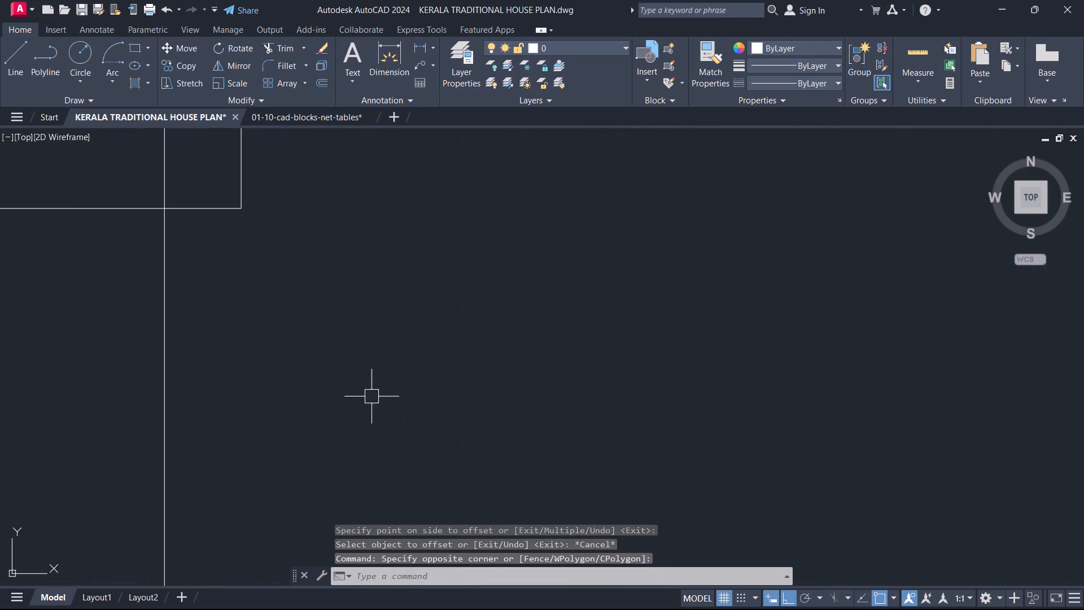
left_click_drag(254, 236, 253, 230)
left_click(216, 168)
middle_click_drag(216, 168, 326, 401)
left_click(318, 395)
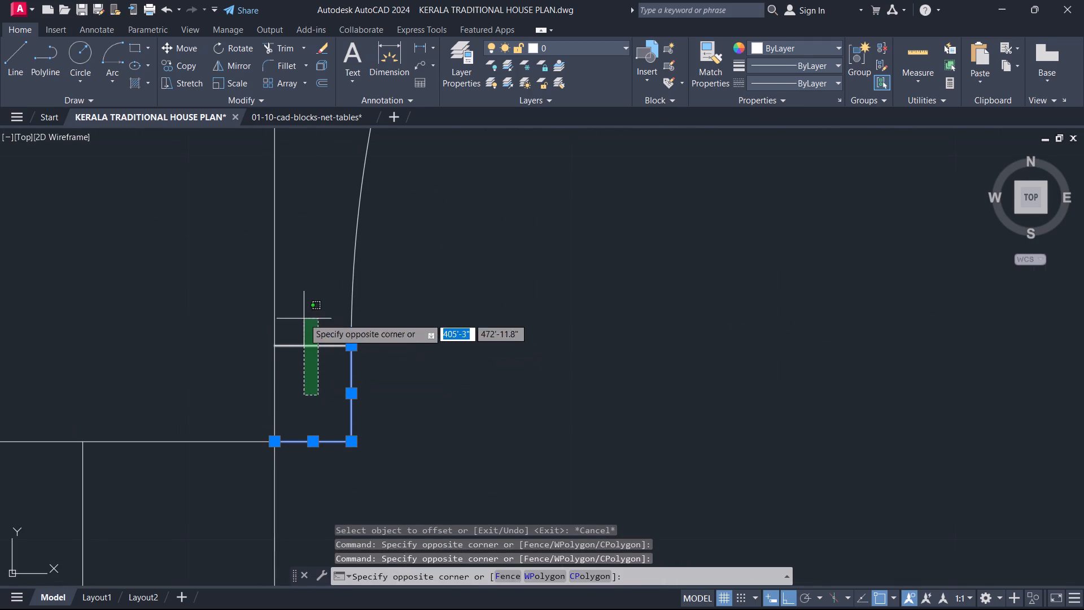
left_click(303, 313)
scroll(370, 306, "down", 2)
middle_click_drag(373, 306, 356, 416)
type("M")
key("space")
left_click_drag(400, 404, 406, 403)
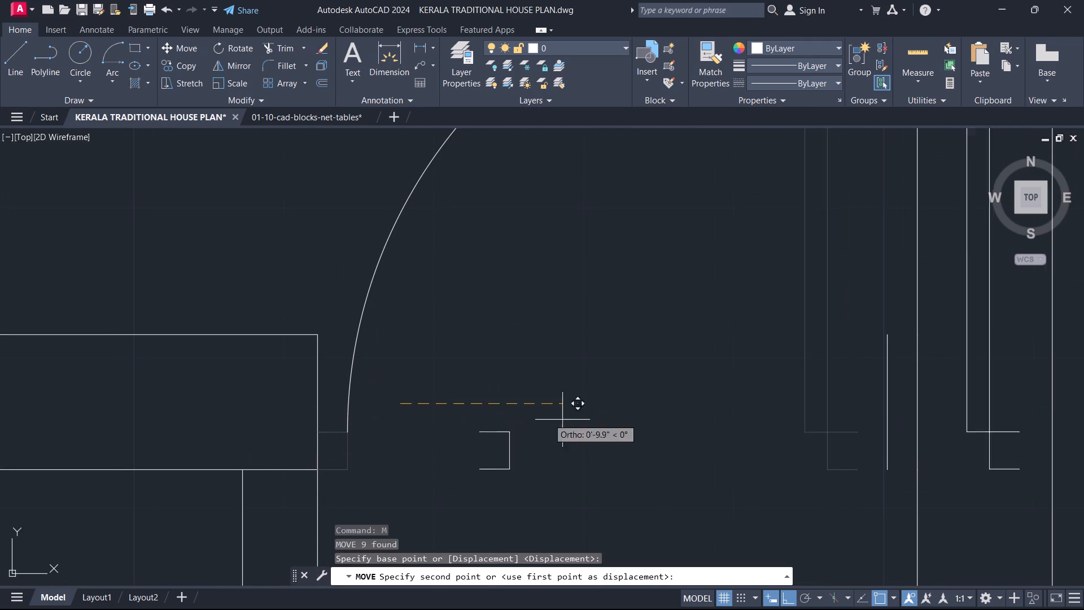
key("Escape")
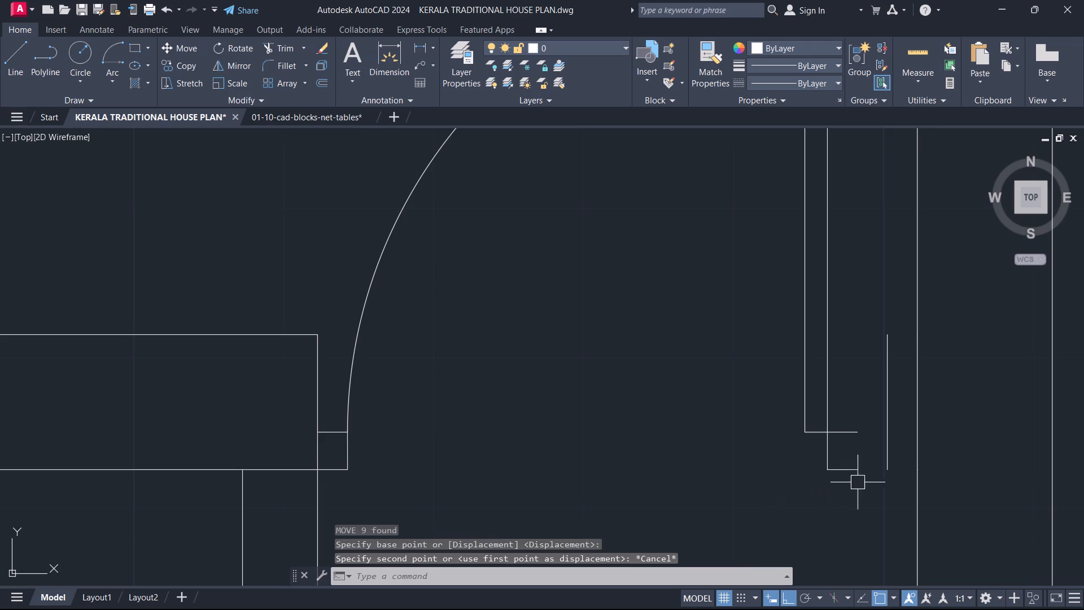
Move the whole passage door, including its arc, leaf and both jambs, 2" east.
left_click(872, 494)
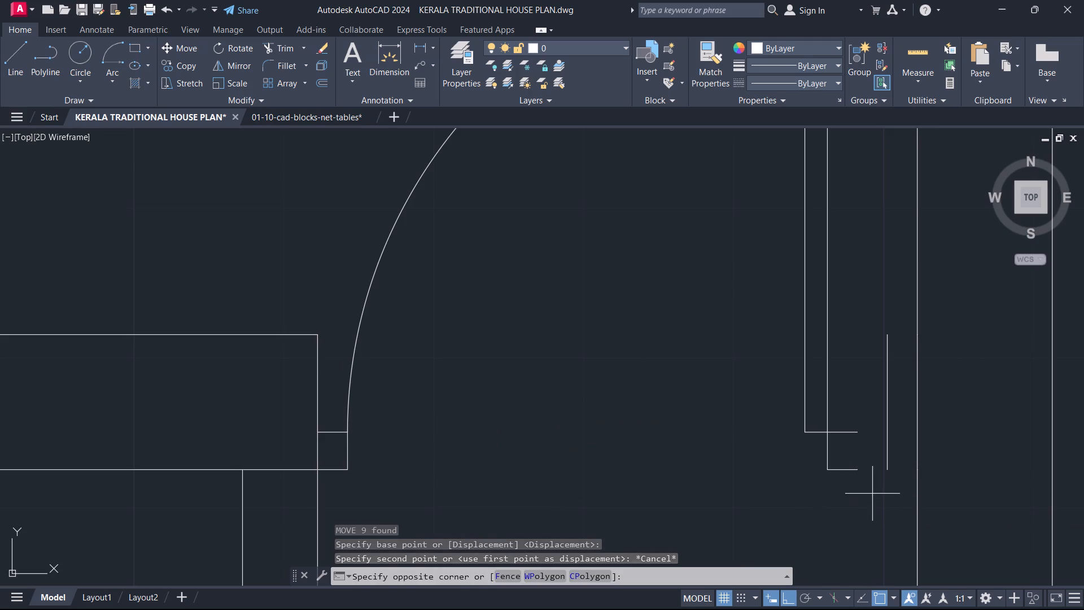
scroll(656, 379, "up", 1)
scroll(656, 379, "down", 3)
middle_click_drag(657, 385, 735, 609)
middle_click_drag(622, 386, 635, 189)
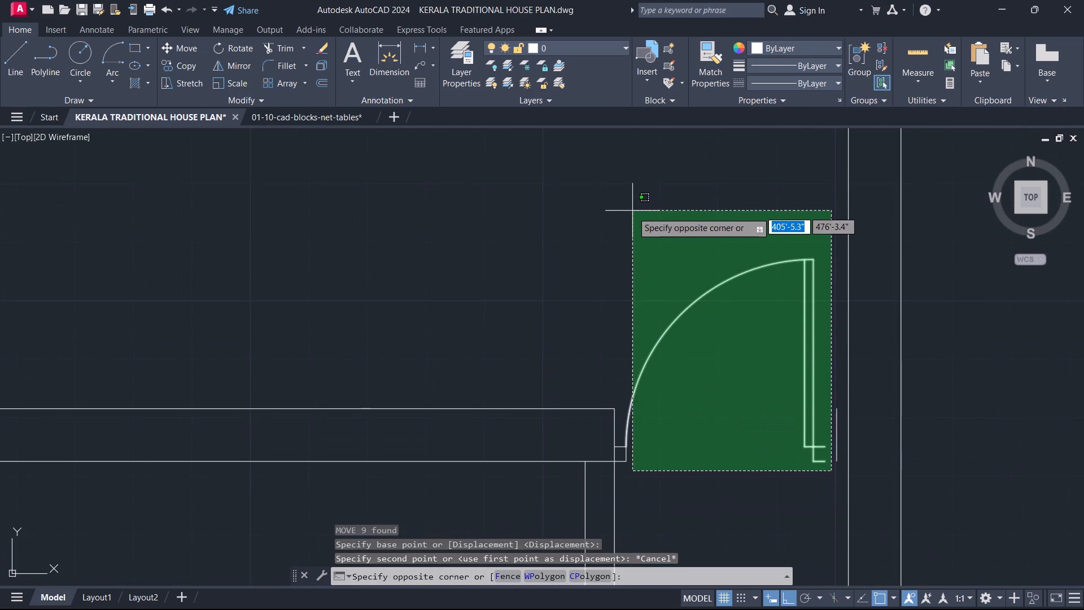
left_click(622, 250)
middle_click_drag(718, 391, 661, 356)
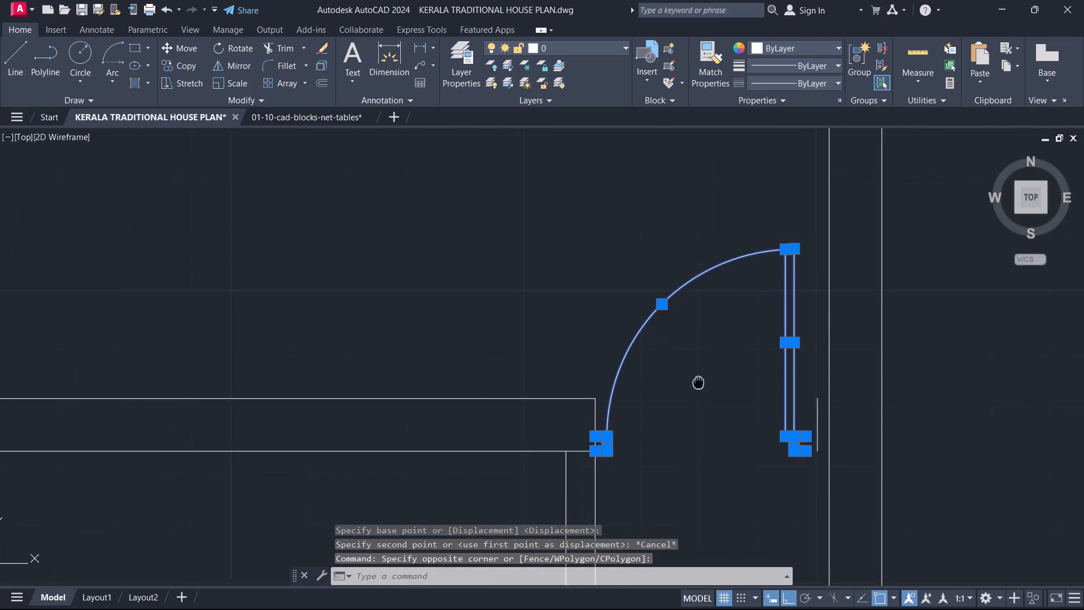
middle_click_drag(661, 356, 540, 300)
scroll(553, 307, "up", 2)
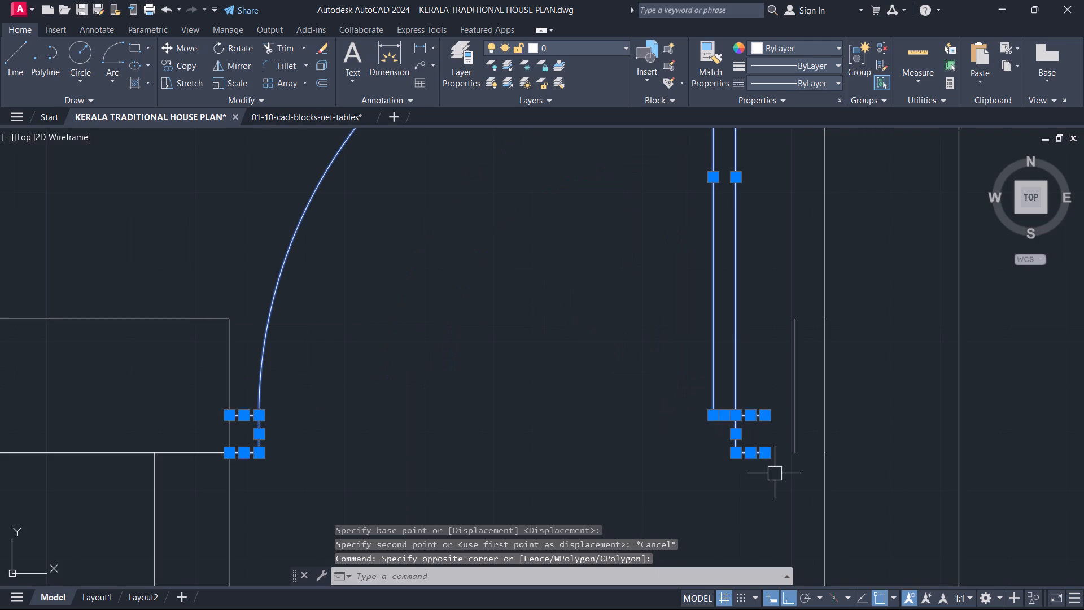
key("m")
key("space")
left_click(759, 479)
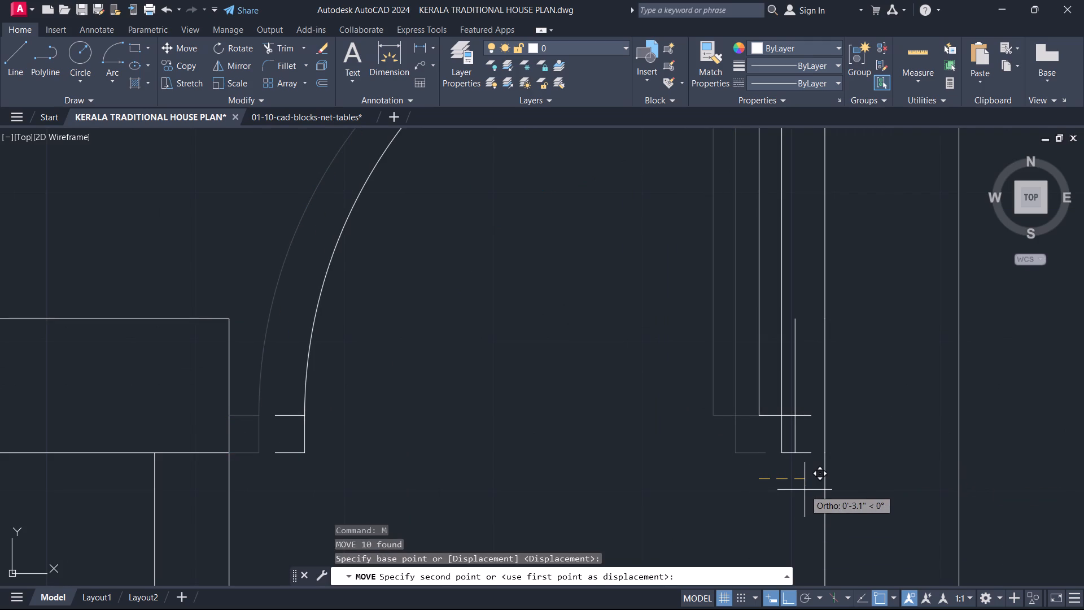
key("2")
key("Return")
key("Escape")
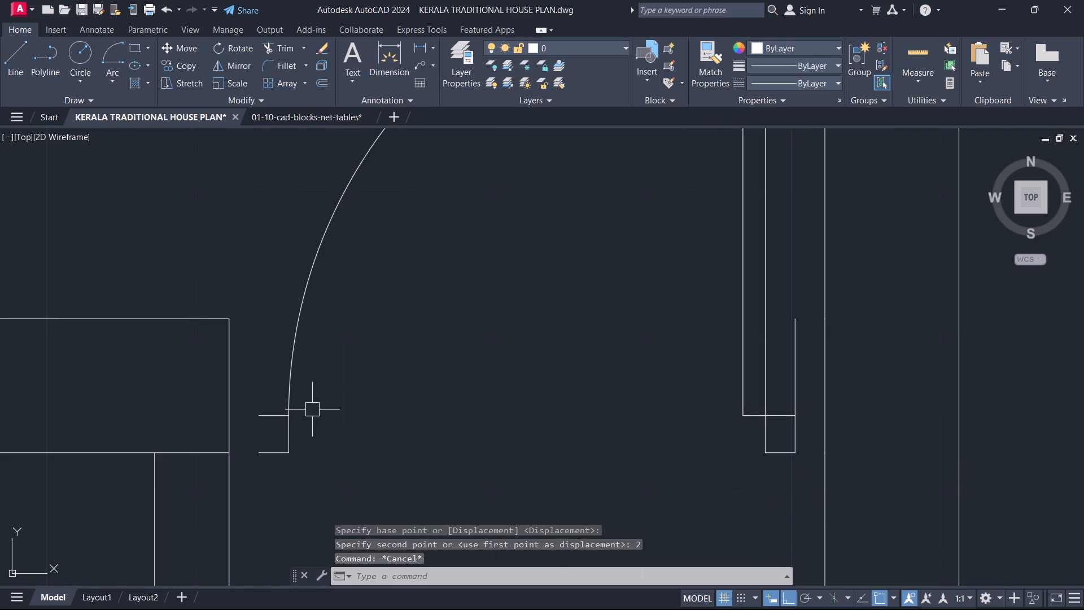
Draw lines from the cross wall's upper end corner 2" east, down to the west jamb's lower edge and back to the wall's lower corner.
left_click(233, 384)
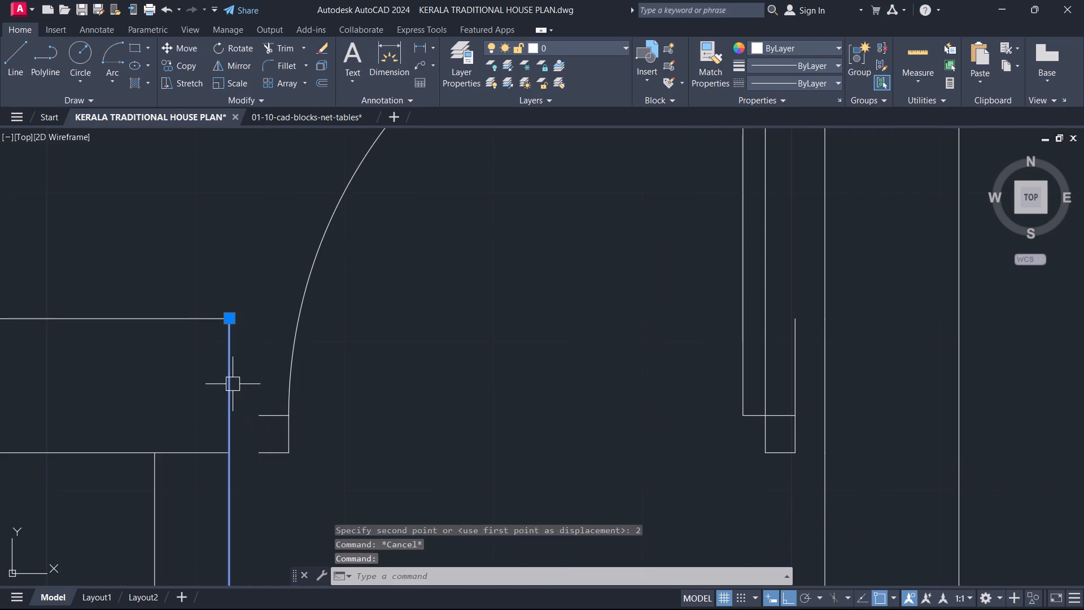
key("Escape")
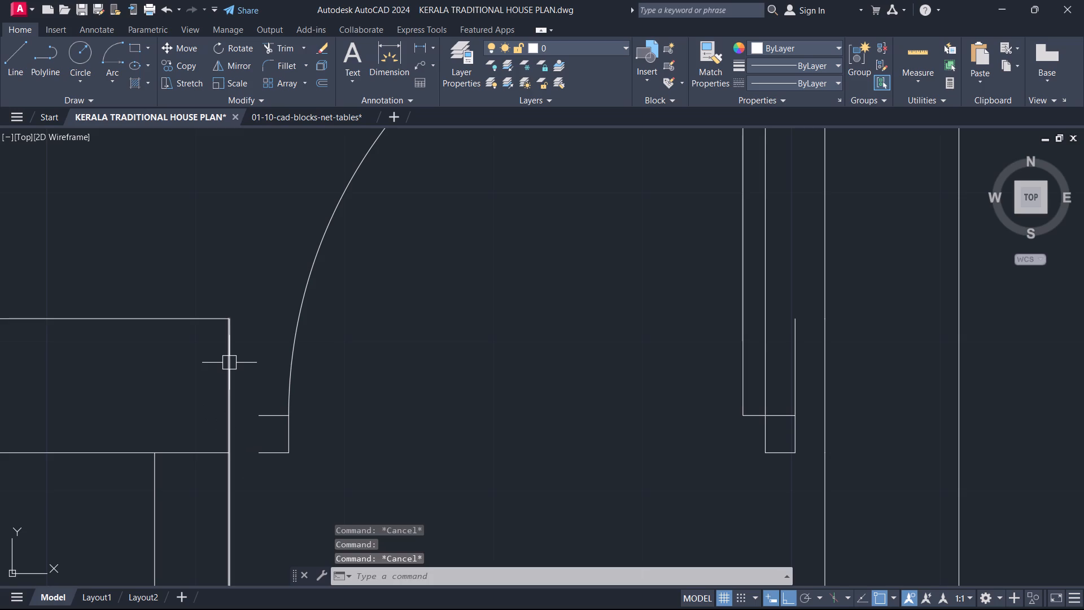
key("l")
key("space")
left_click(228, 315)
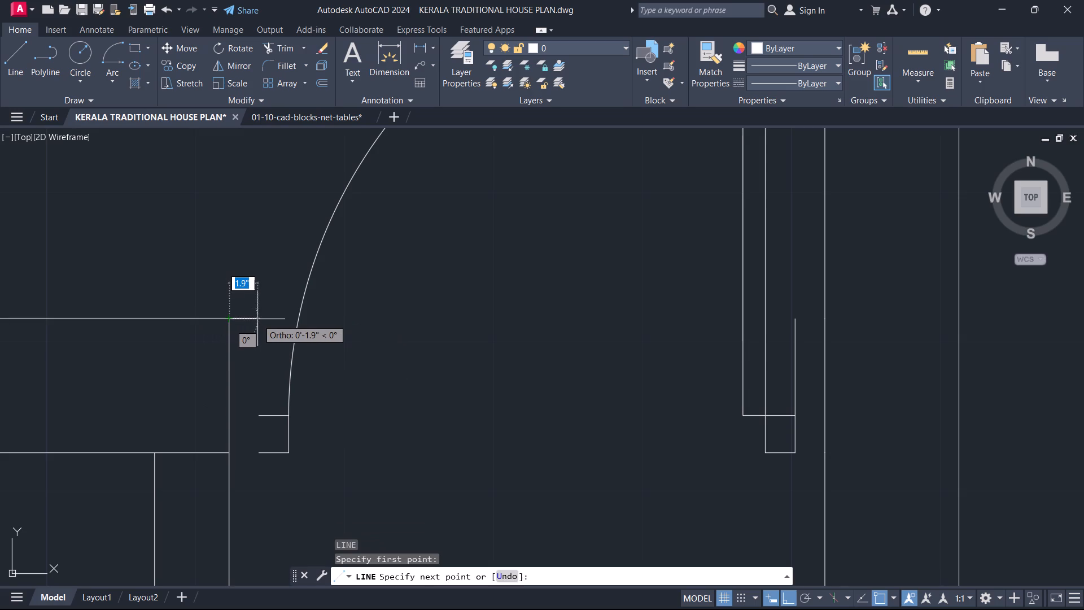
key("2")
key("Return")
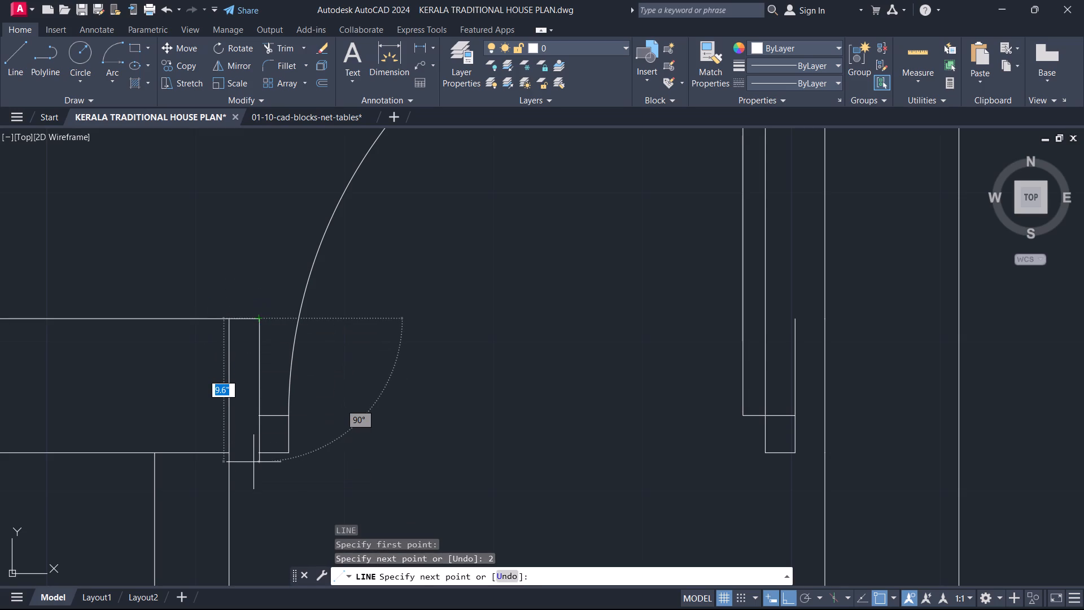
left_click(257, 451)
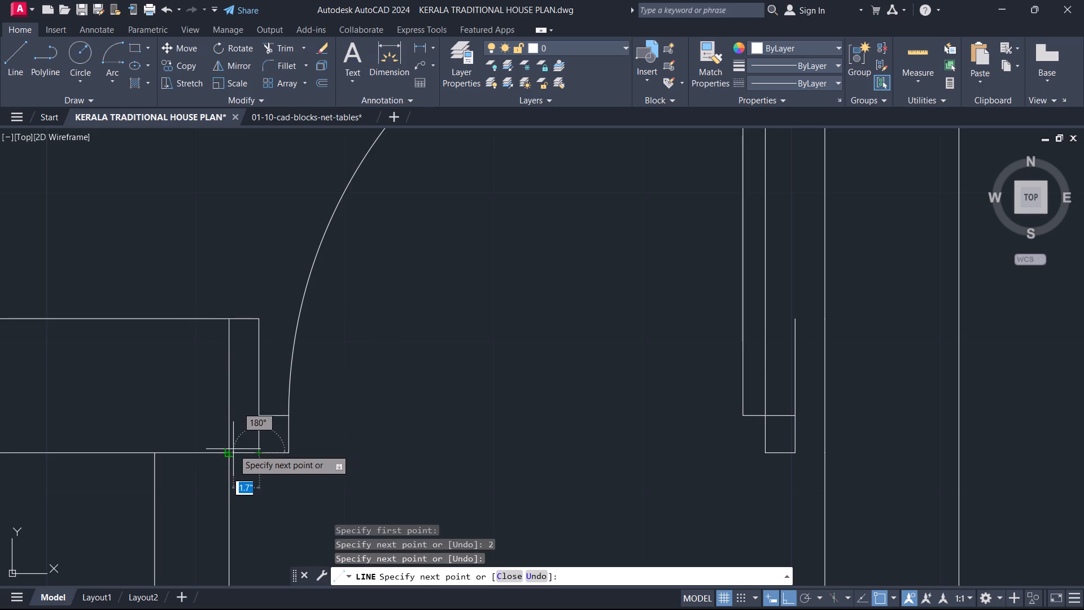
left_click(229, 449)
key("Escape")
Trim the old end line inside the extended cross wall and the line across its junction with the wall running south.
type("TR")
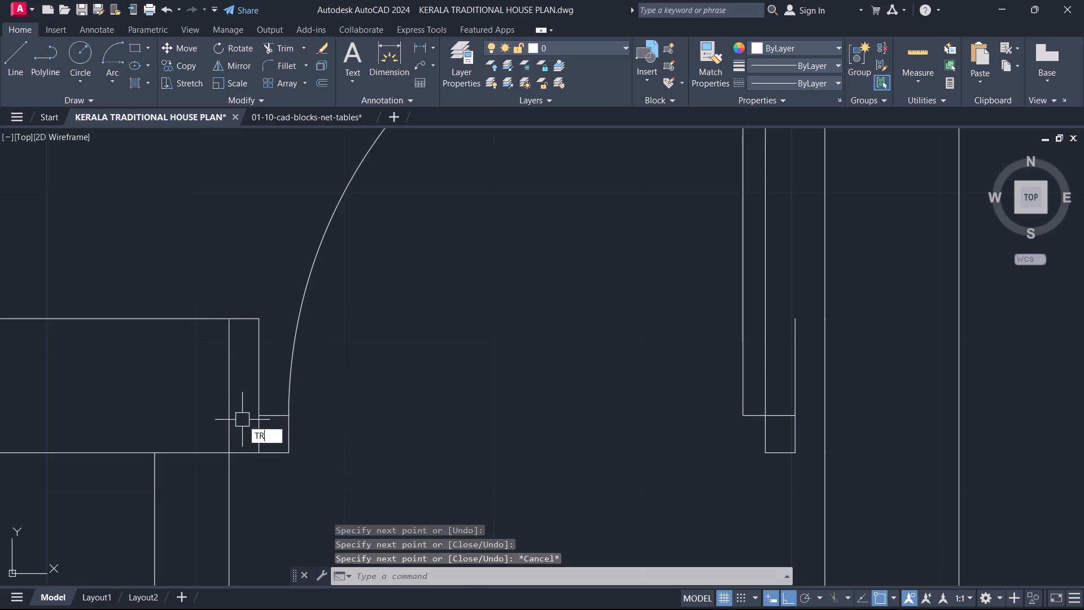
key("space")
left_click(239, 414)
left_click(215, 404)
key("Escape")
type("TR")
key("space")
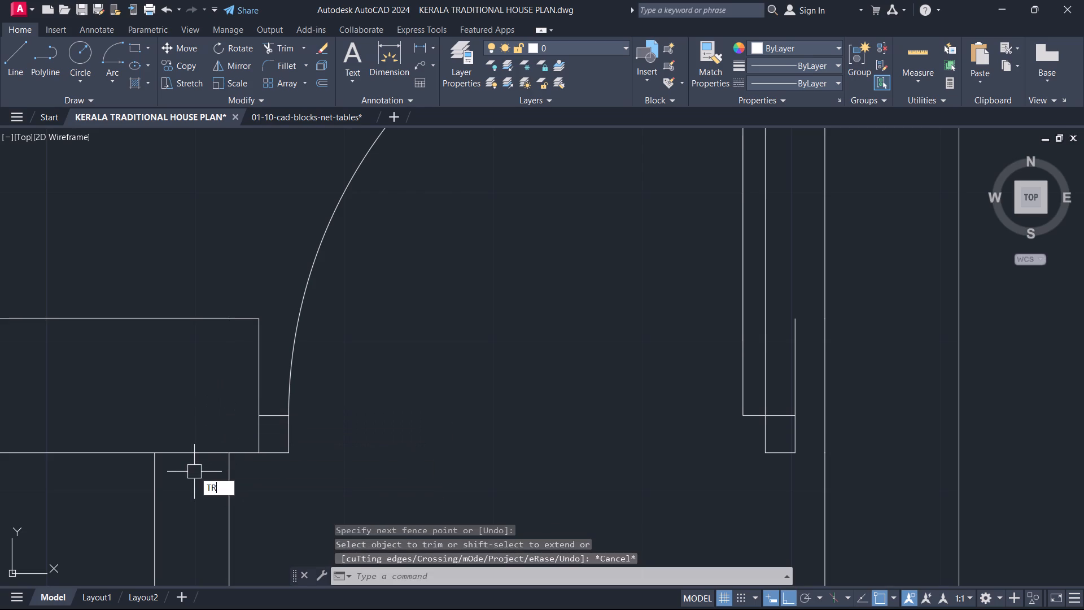
left_click(194, 472)
left_click(184, 417)
key("Escape")
scroll(219, 470, "up", 2)
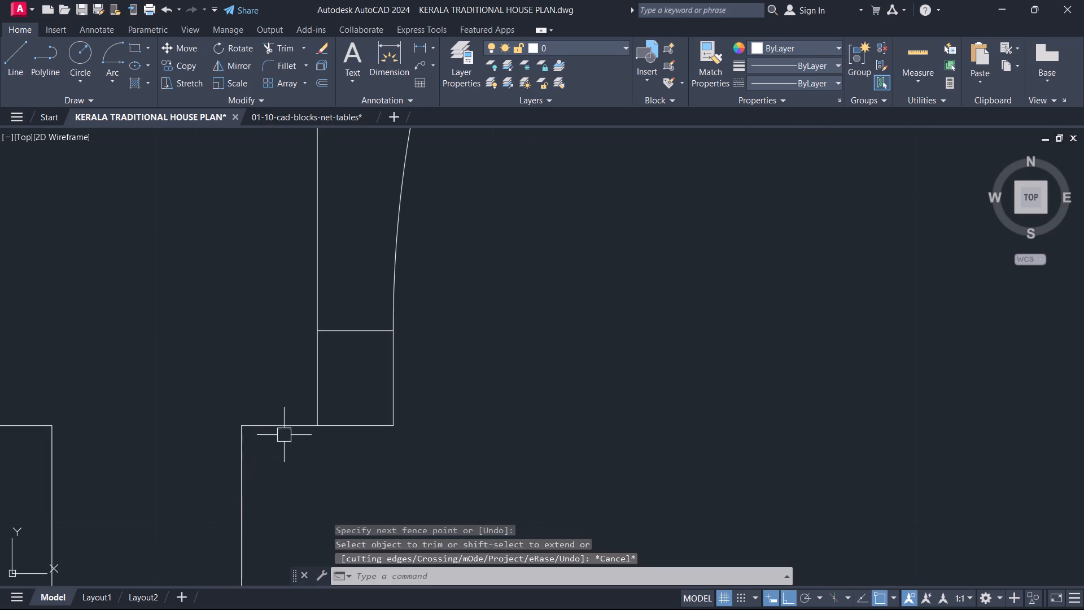
left_click(295, 427)
key("Escape")
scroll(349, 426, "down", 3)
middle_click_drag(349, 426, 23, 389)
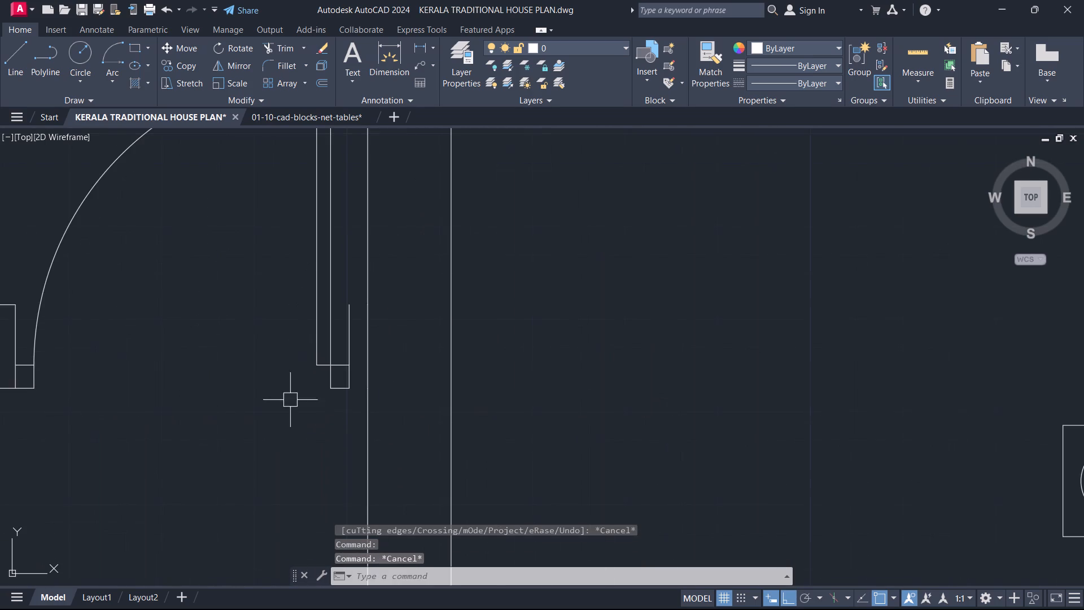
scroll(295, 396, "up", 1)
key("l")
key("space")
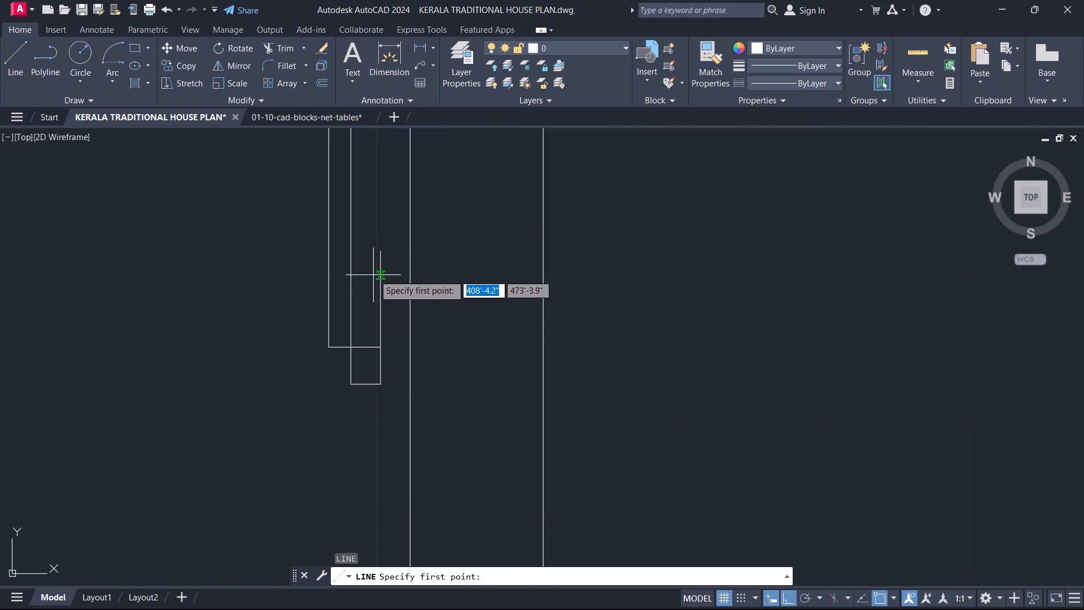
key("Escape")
Erase the short wall-face segment just east of the door's east jamb.
left_click_drag(436, 303, 425, 303)
left_click(401, 297)
key("Delete")
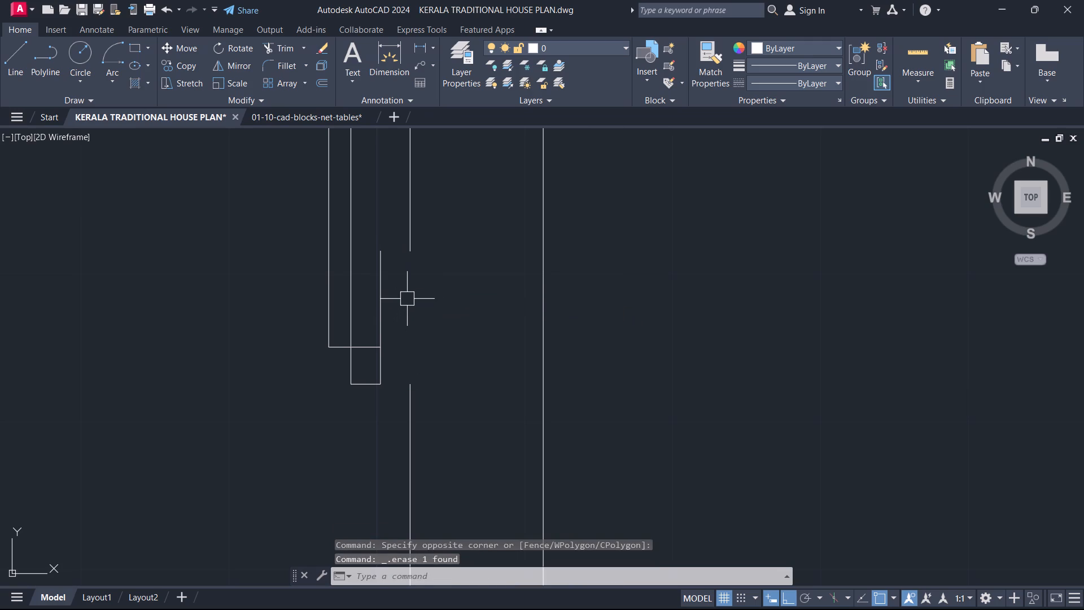
Draw two 2" horizontal lines joining the upper and lower ends of the east jamb line to the broken wall face.
type("L")
key("space")
left_click(378, 249)
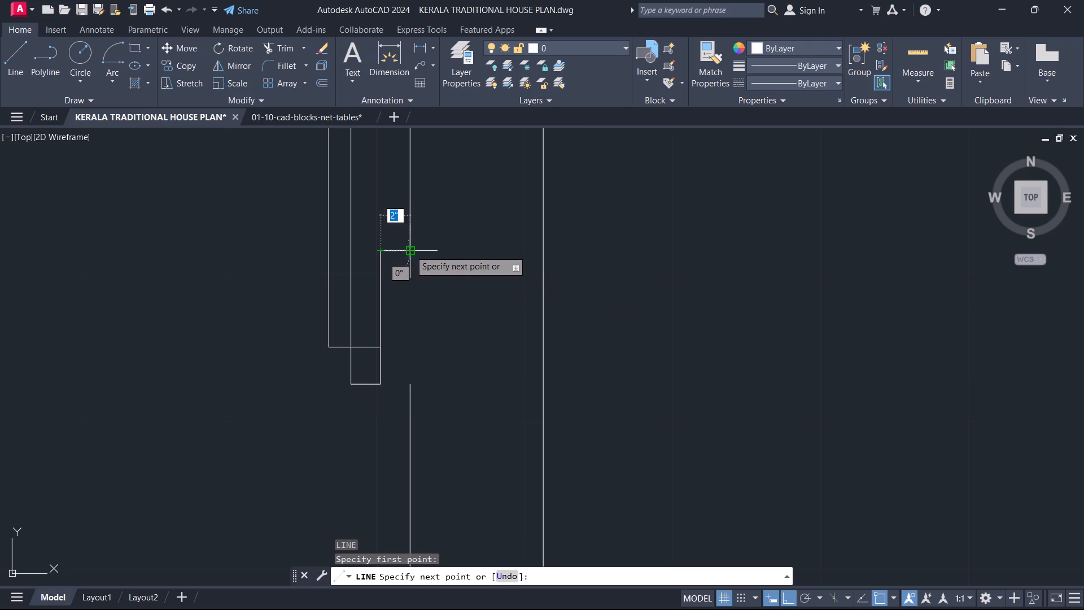
left_click(410, 250)
key("Escape")
key("space")
left_click_drag(384, 385, 390, 385)
left_click(405, 385)
key("Escape")
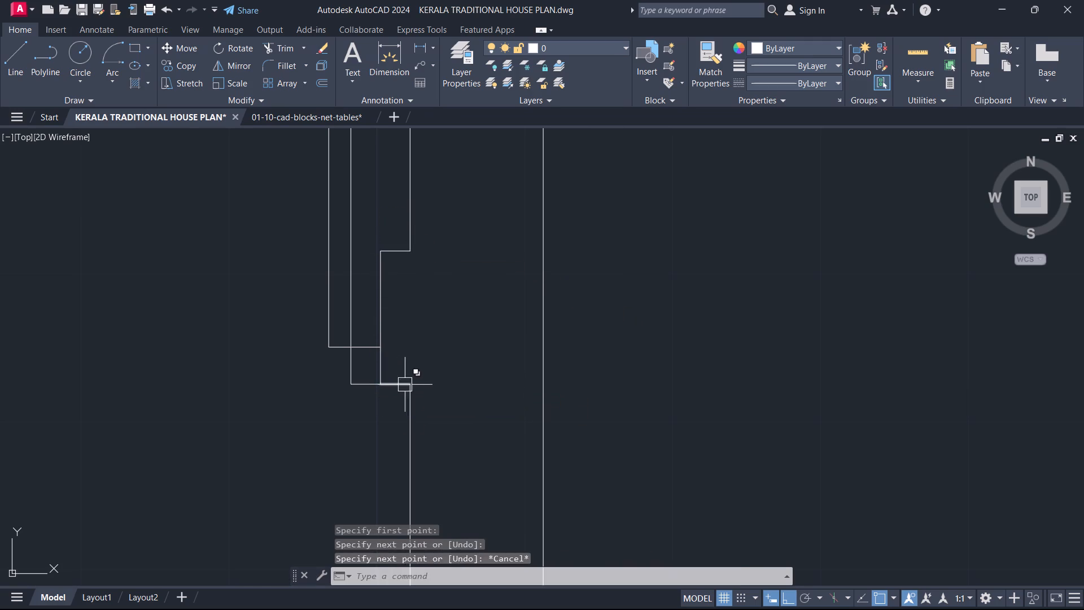
Copy the KITCHEN label into the empty room south of the staircase, with Ortho off for free placement.
scroll(404, 386, "down", 4)
middle_click_drag(338, 315, 362, 308)
scroll(352, 311, "down", 2)
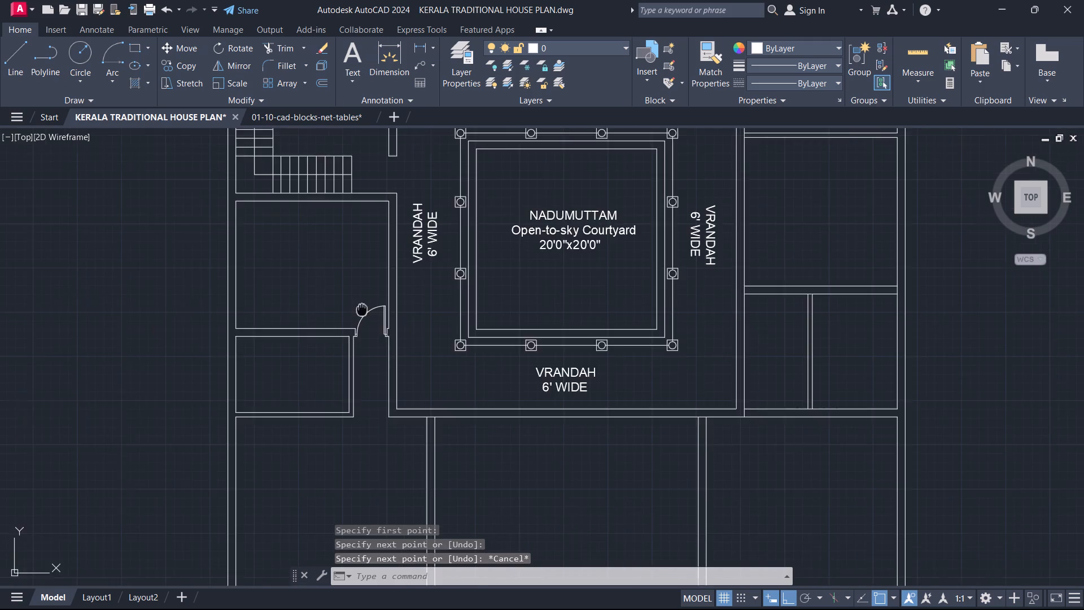
scroll(362, 308, "up", 1)
middle_click_drag(313, 272, 365, 329)
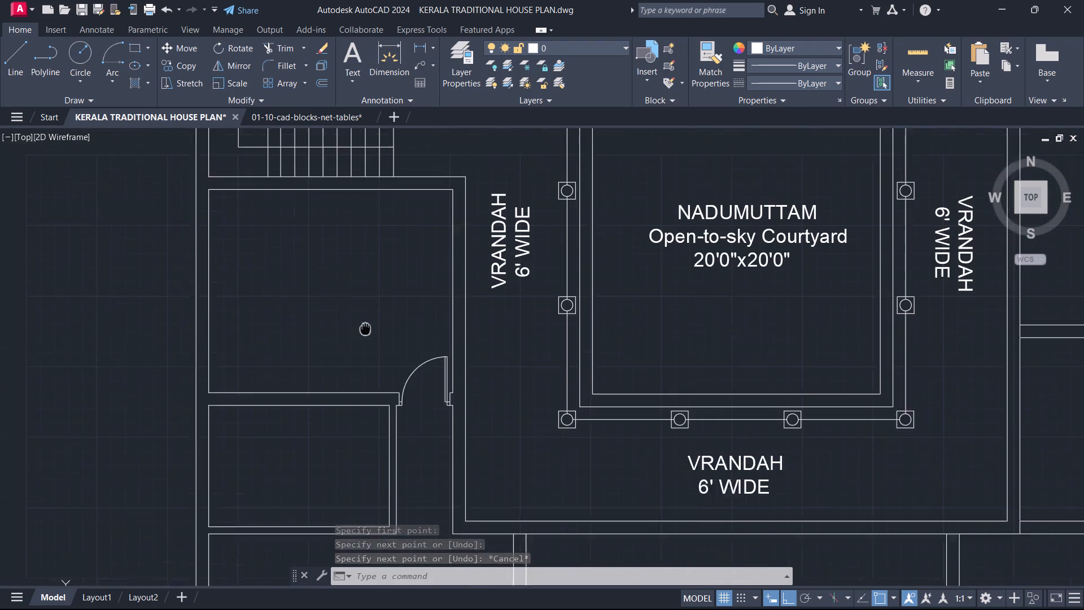
middle_click_drag(365, 329, 371, 339)
middle_click_drag(334, 300, 397, 478)
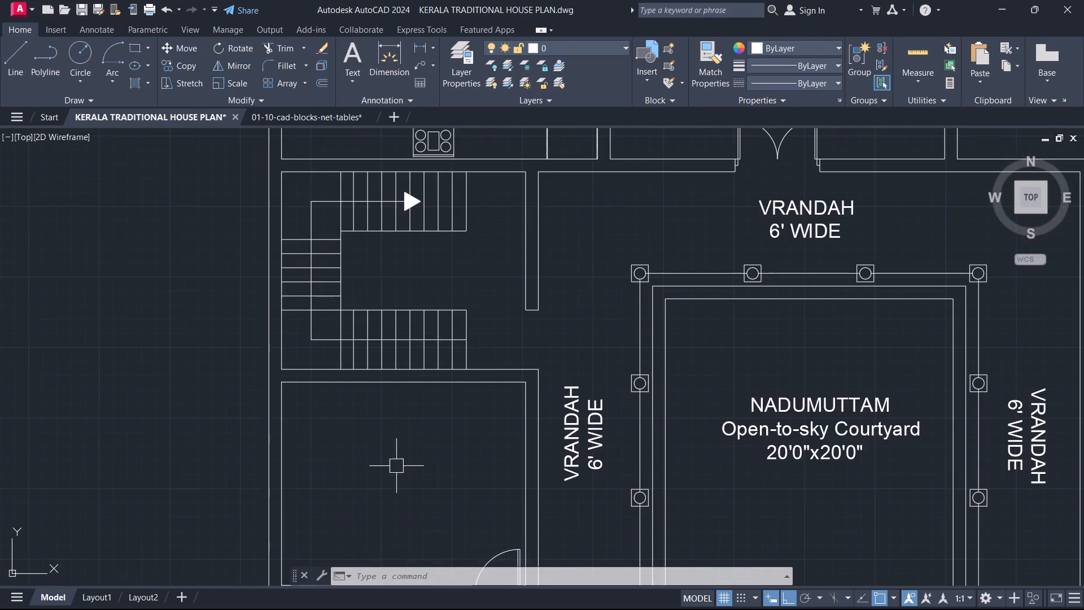
scroll(366, 302, "down", 3)
scroll(366, 194, "up", 3)
left_click(386, 263)
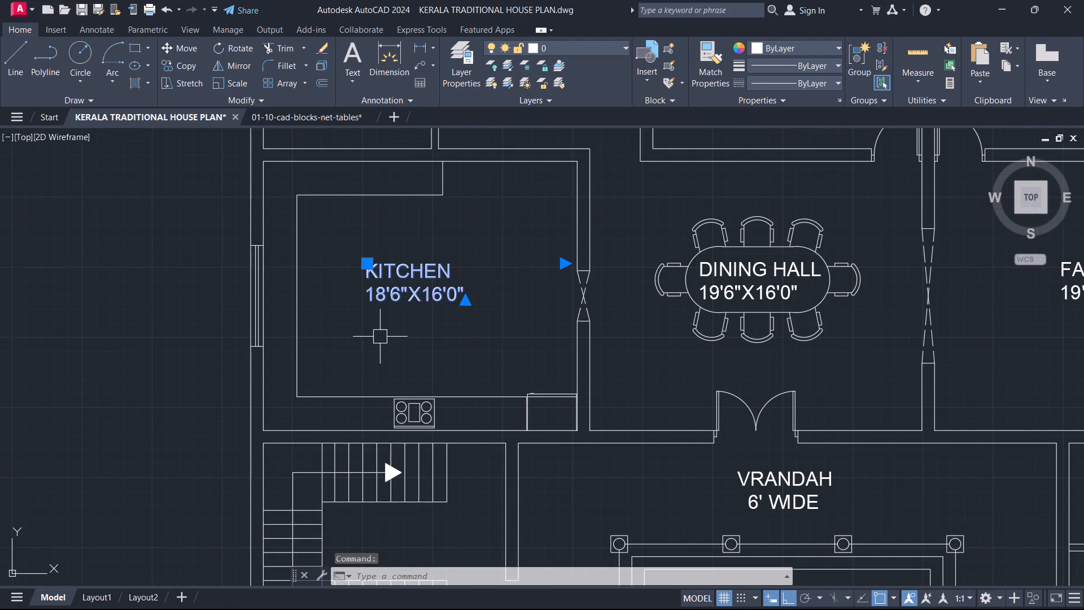
type("CO")
key("space")
left_click(377, 348)
scroll(383, 433, "down", 1)
middle_click_drag(383, 433, 382, 199)
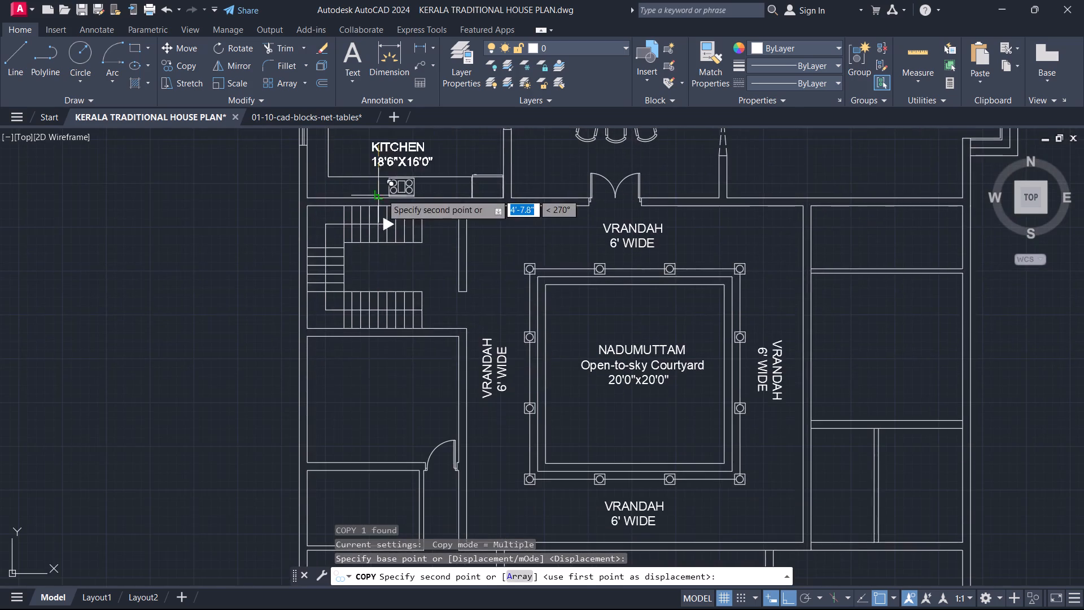
scroll(364, 377, "up", 2)
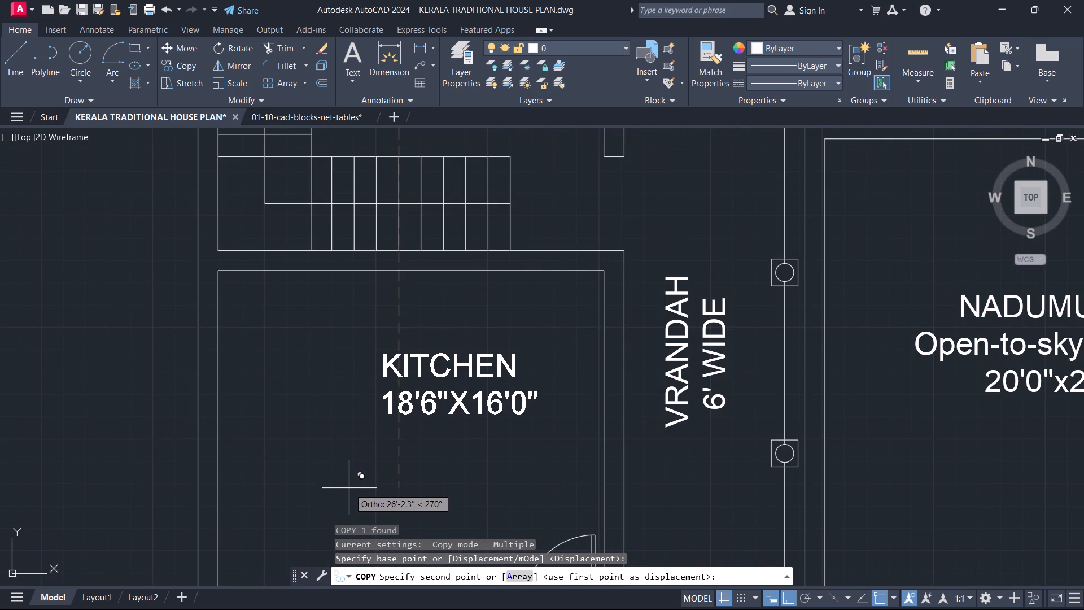
key("F8")
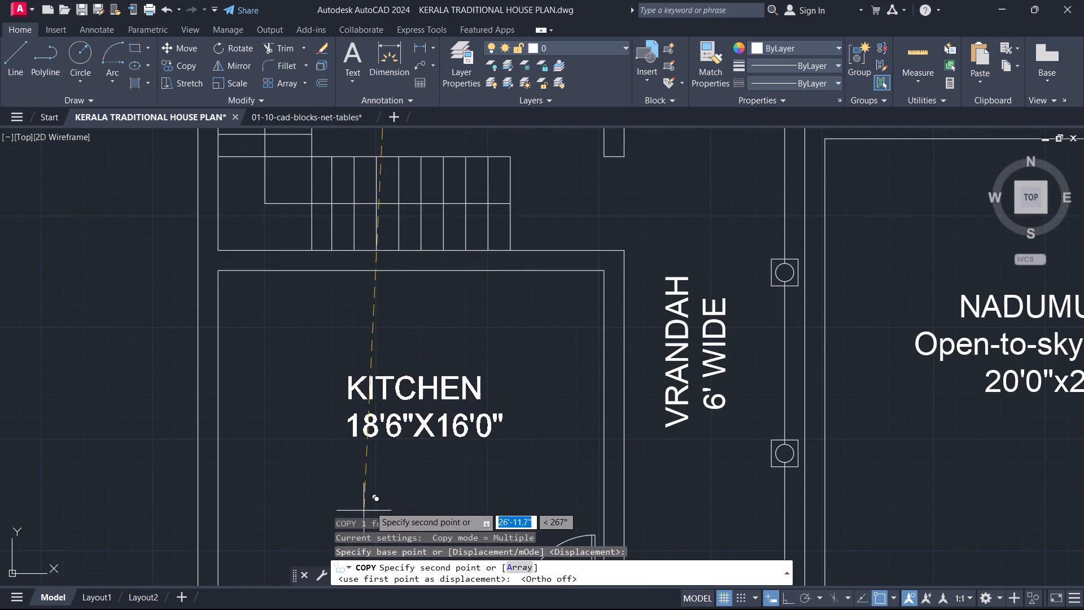
middle_click_drag(378, 504, 363, 345)
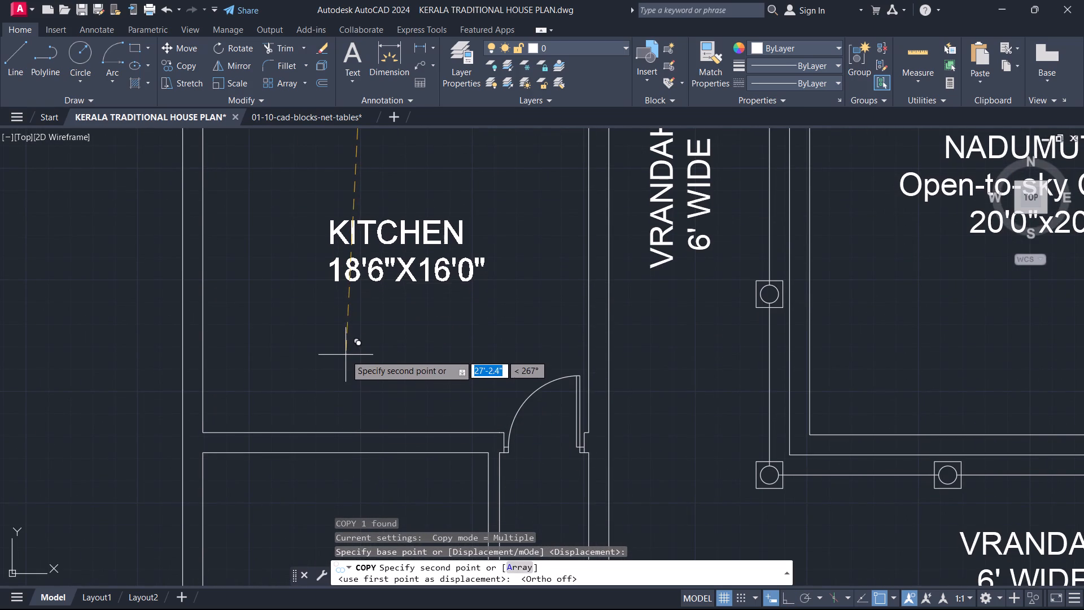
left_click(347, 340)
scroll(396, 277, "up", 1)
middle_click_drag(396, 277, 412, 430)
key("Escape")
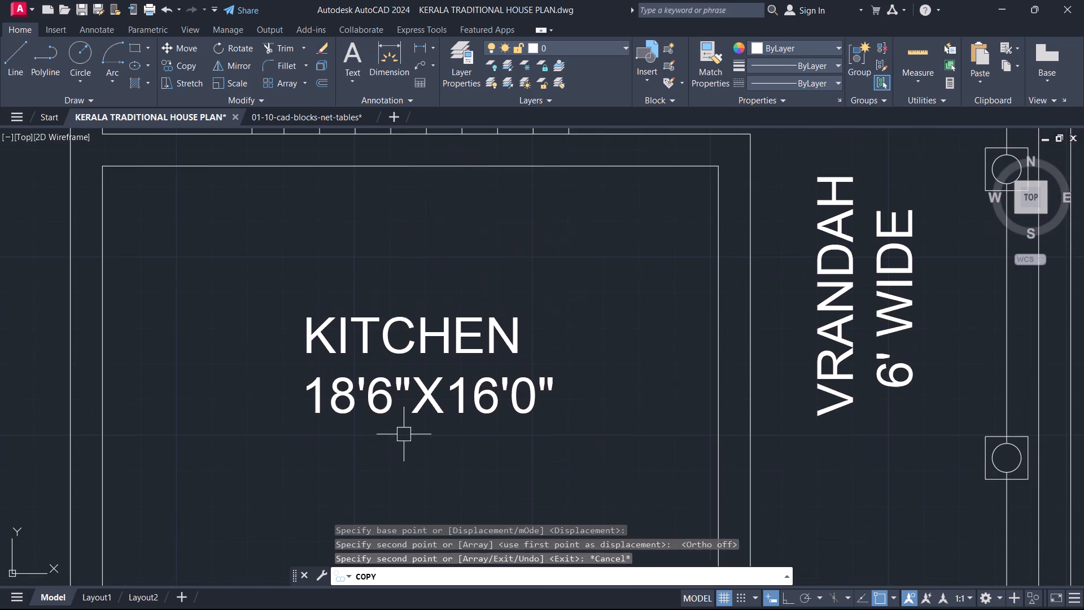
key("grave")
key("Escape")
Replace the whole text of the copied label south of the staircase with READING ROOM.
double_click(357, 319)
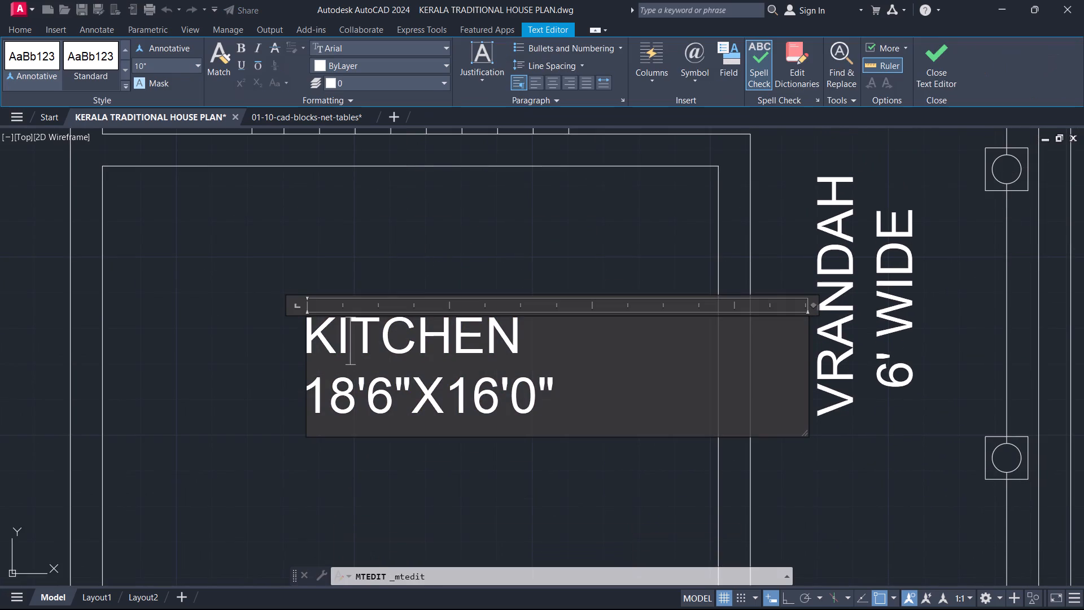
key("ctrl+a")
type("READ")
type("ING ROOM")
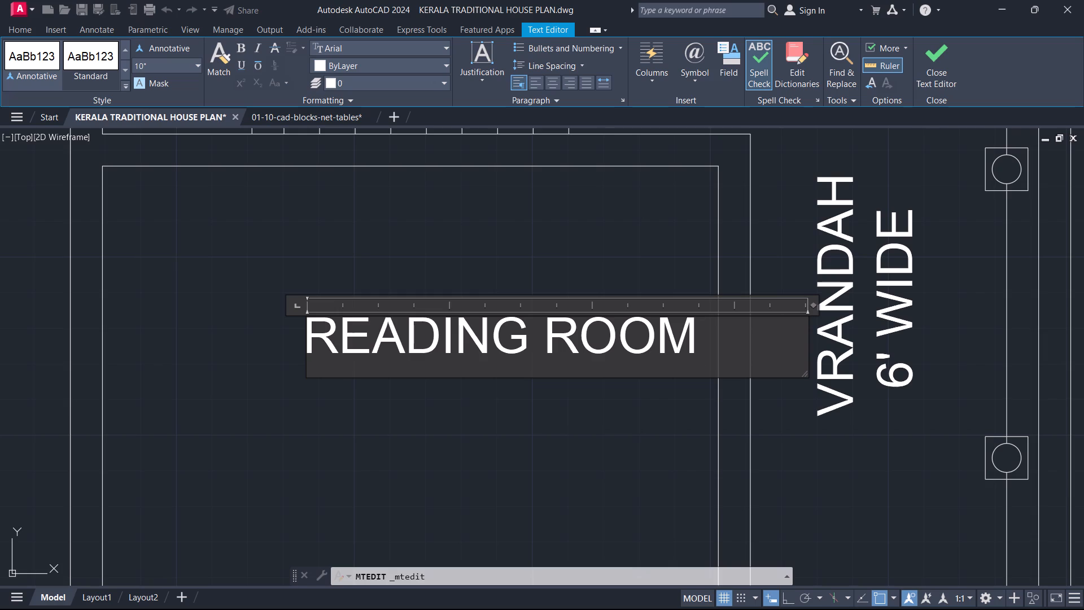
left_click(952, 56)
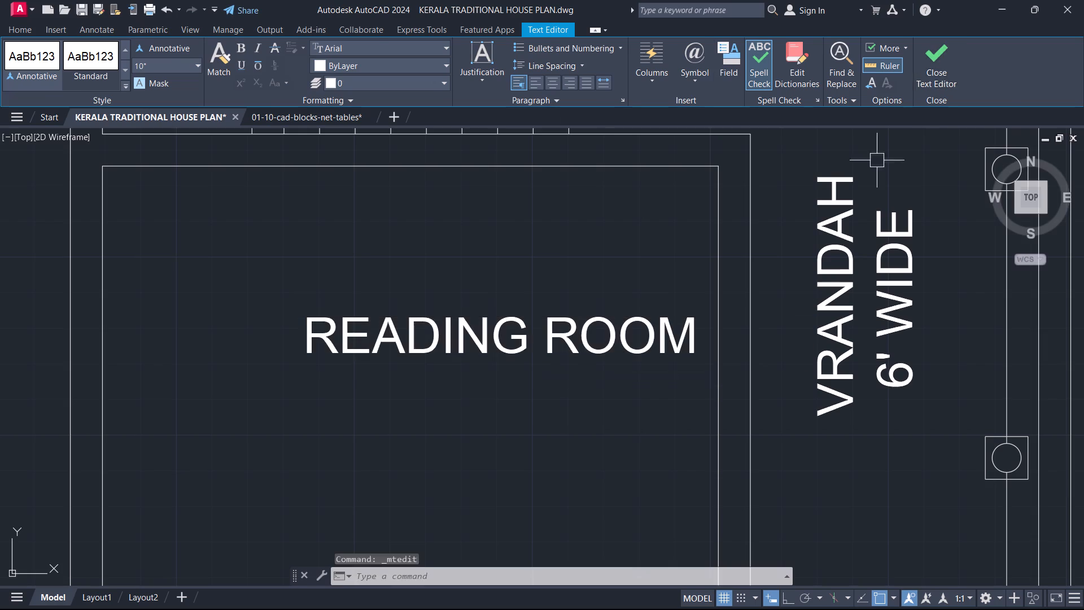
Move the READING ROOM label slightly west so it sits centred between the room's side walls.
left_click(541, 352)
type("M")
key("space")
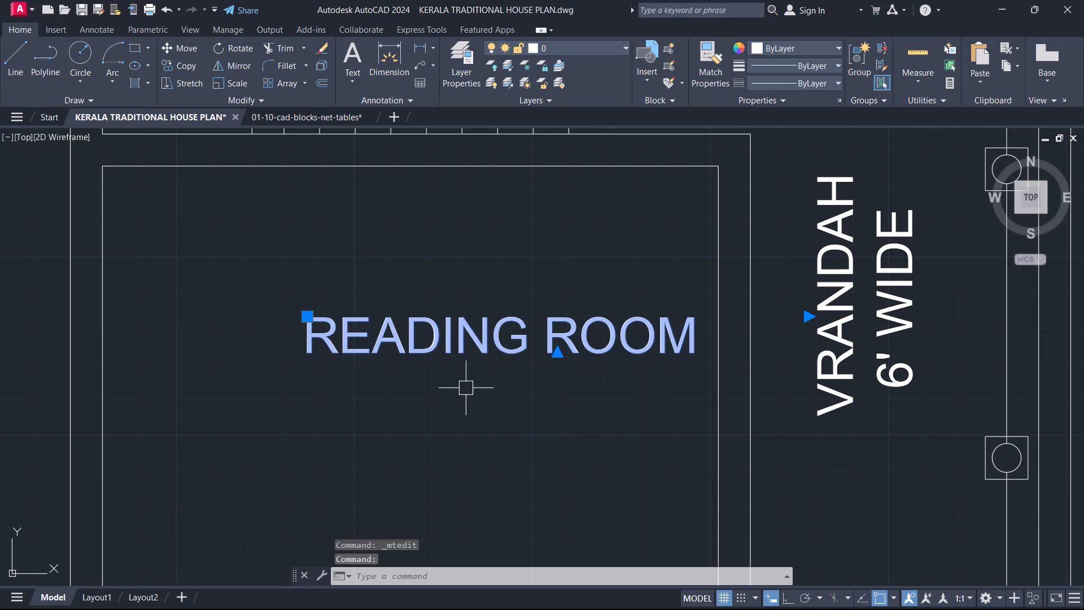
scroll(465, 389, "up", 1)
left_click(432, 360)
scroll(248, 396, "down", 2)
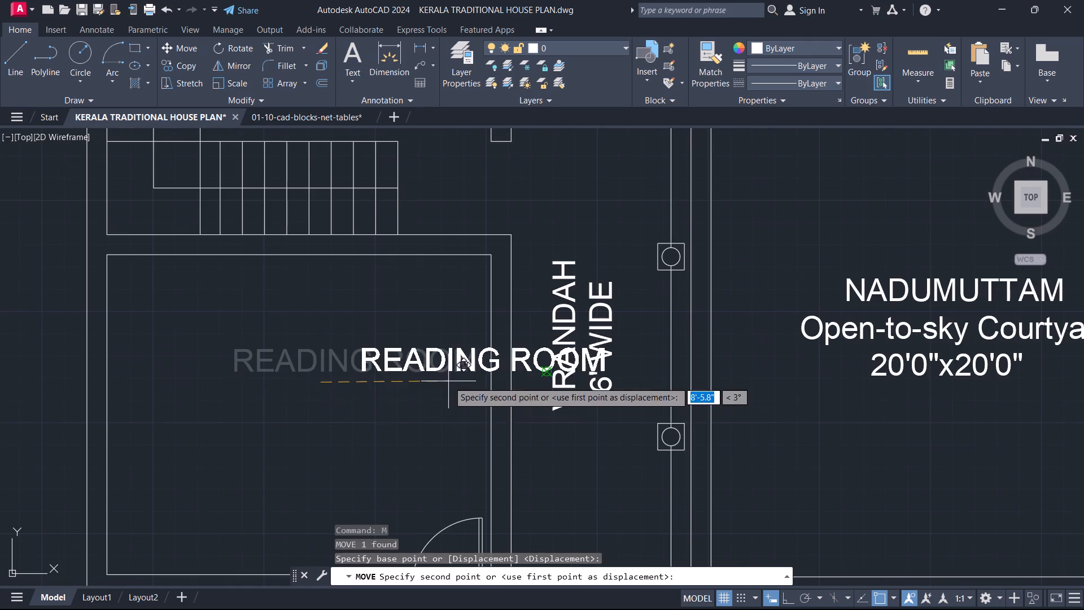
middle_click_drag(388, 430, 589, 357)
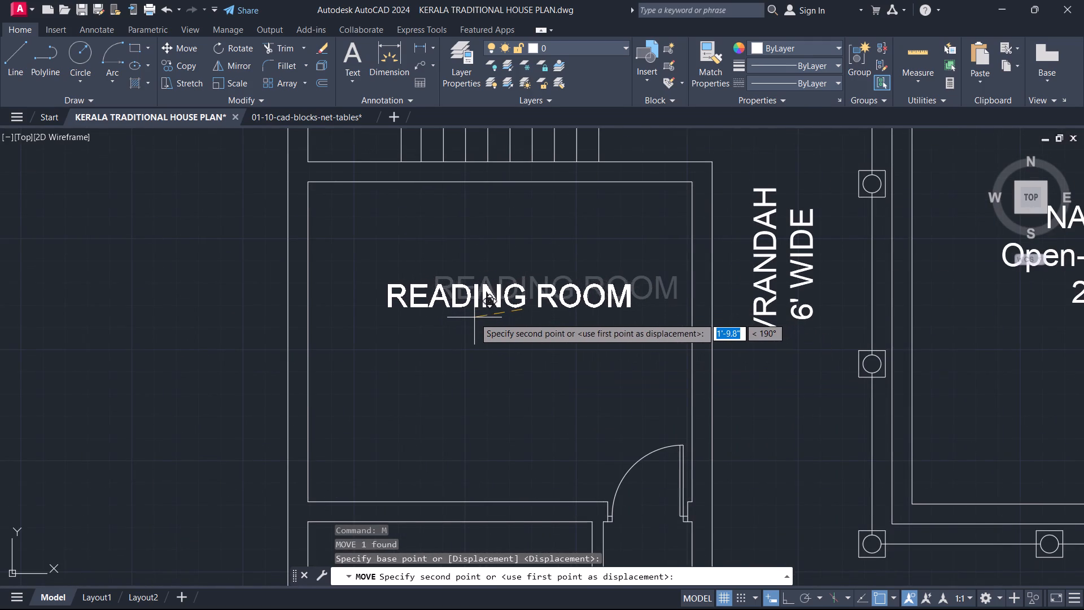
left_click(473, 317)
key("Escape")
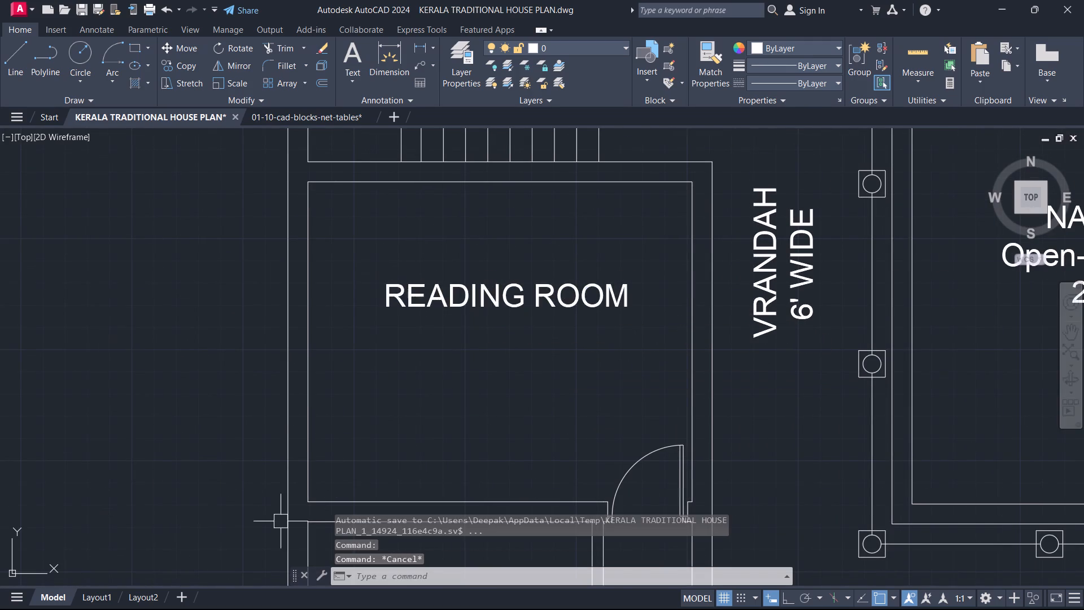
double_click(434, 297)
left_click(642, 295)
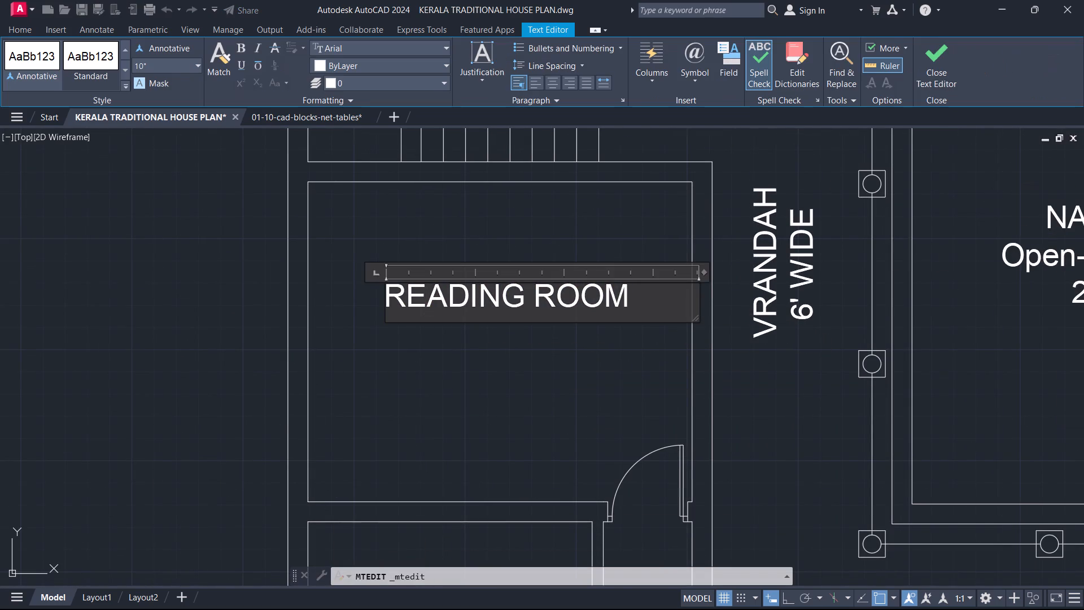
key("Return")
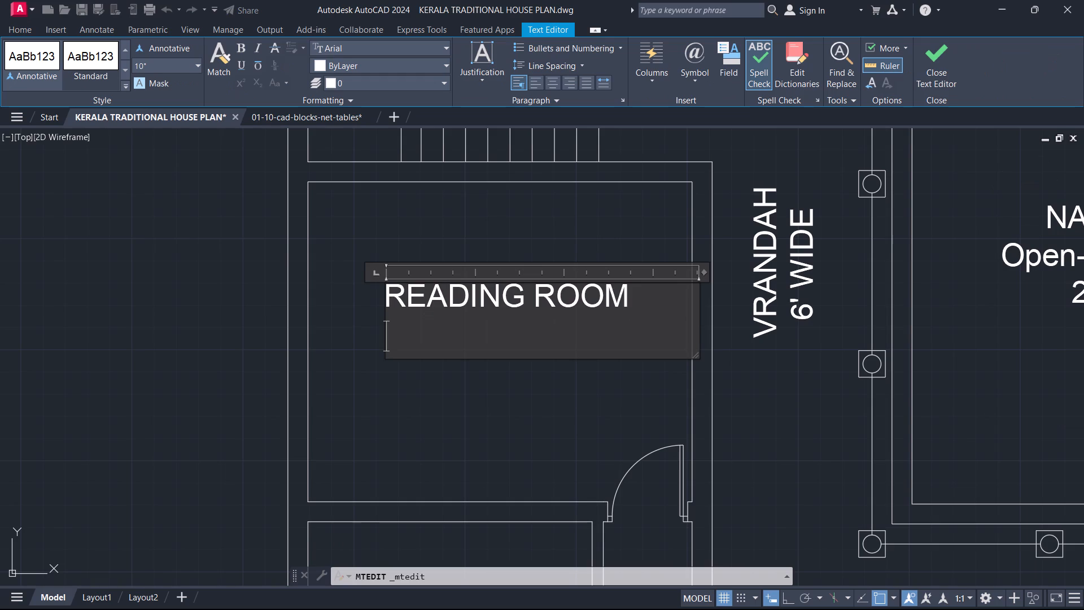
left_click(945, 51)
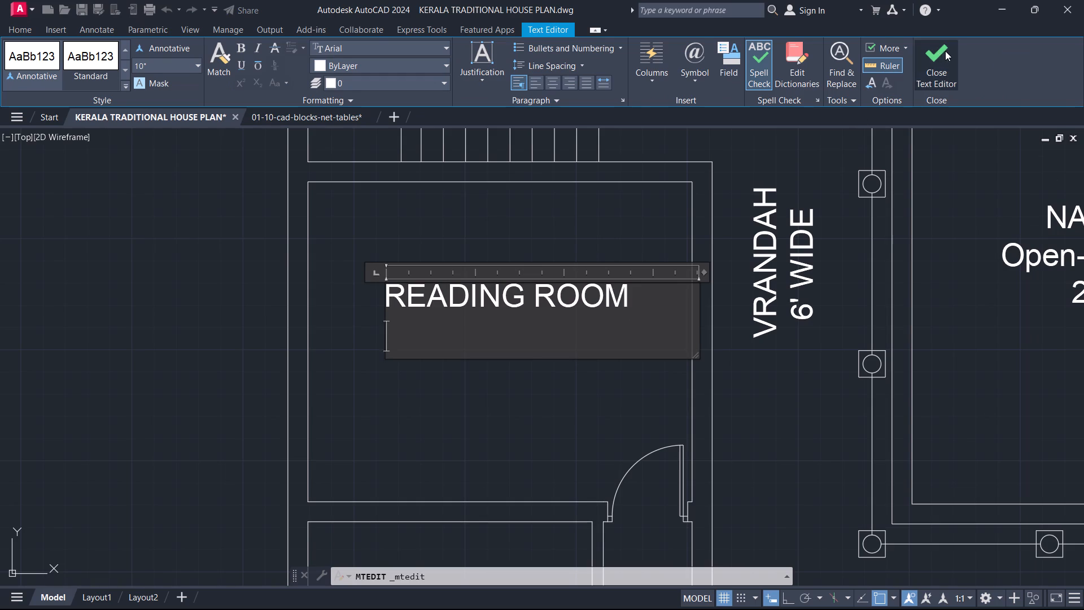
Measure the reading room's width and depth between its inner wall faces.
key("d")
key("i")
key("space")
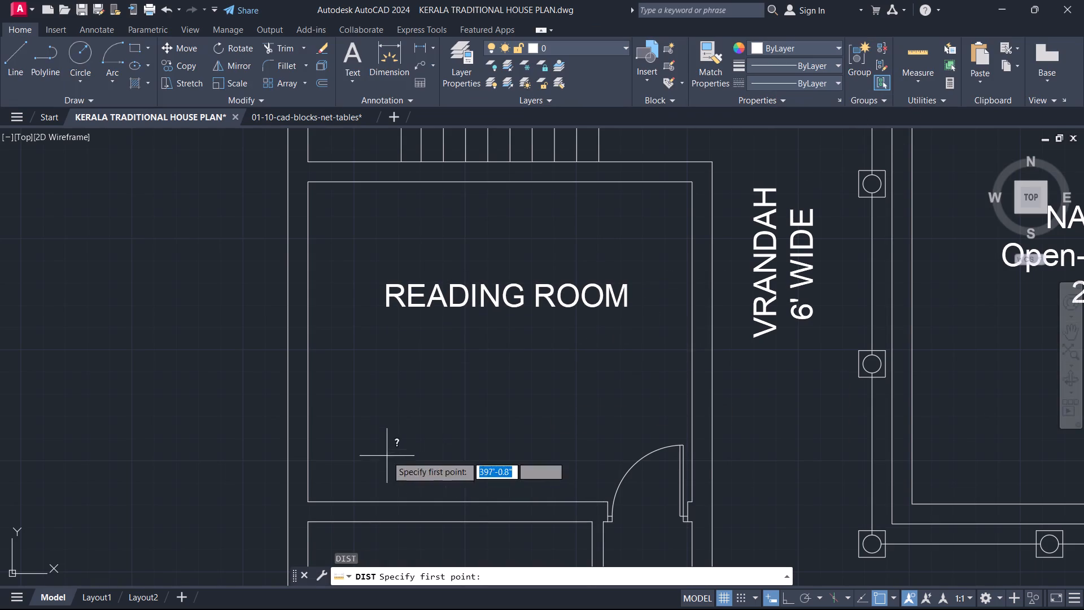
left_click(308, 389)
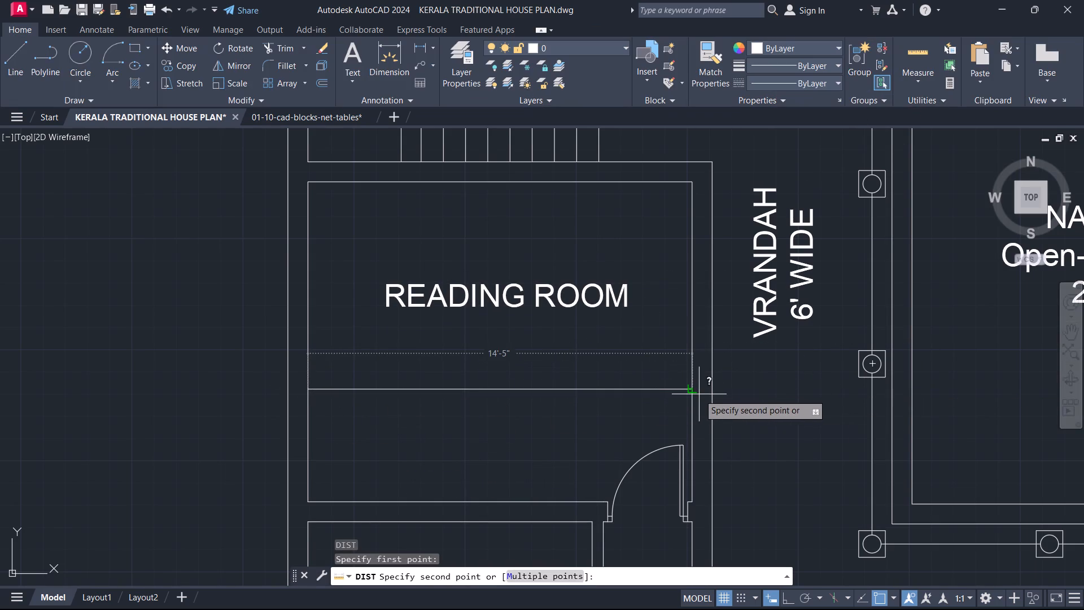
key("Escape")
key("space")
left_click(511, 504)
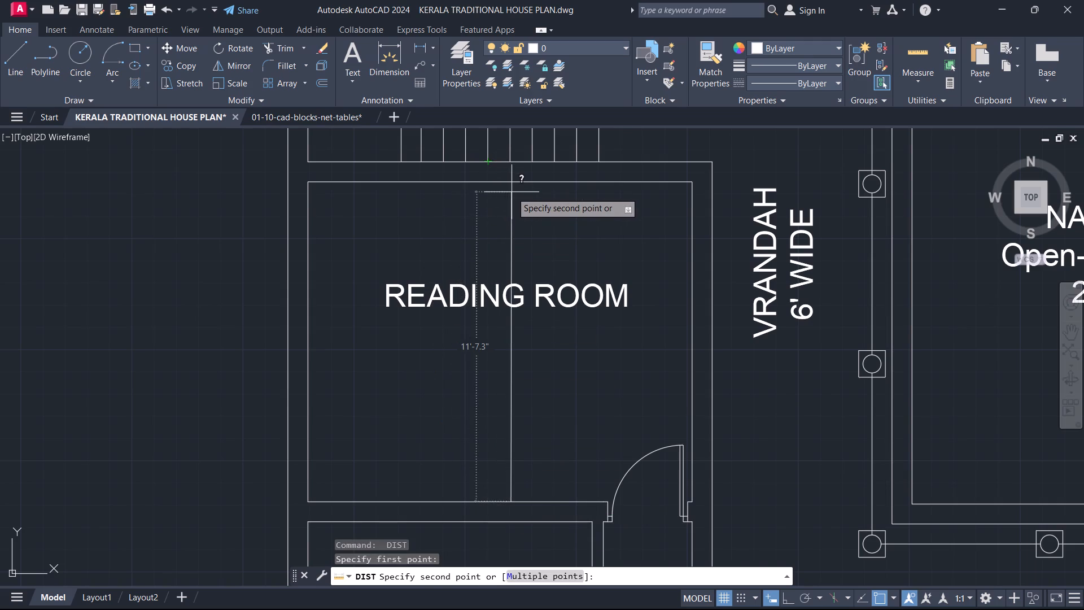
key("Escape")
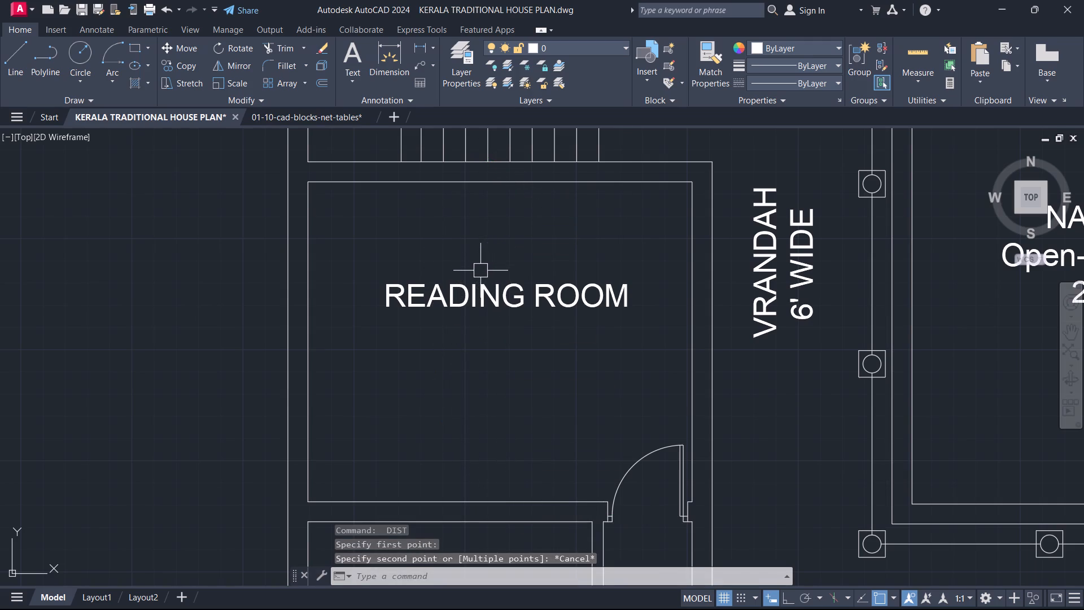
Turn Ortho on and measure the reading room's width and depth again between the inner wall faces.
key("F8")
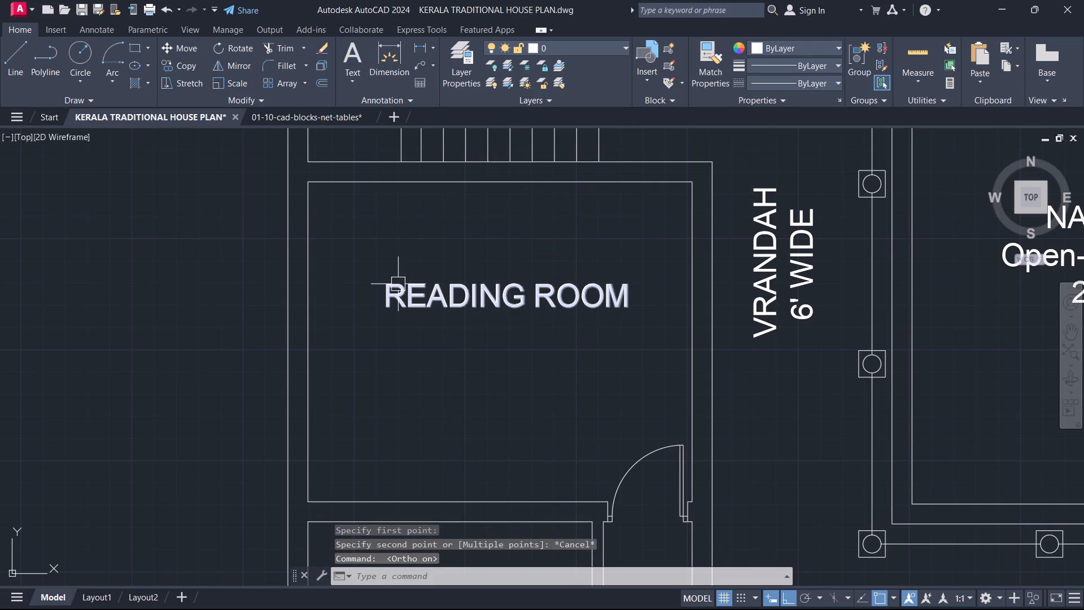
type("DI")
key("space")
left_click(309, 263)
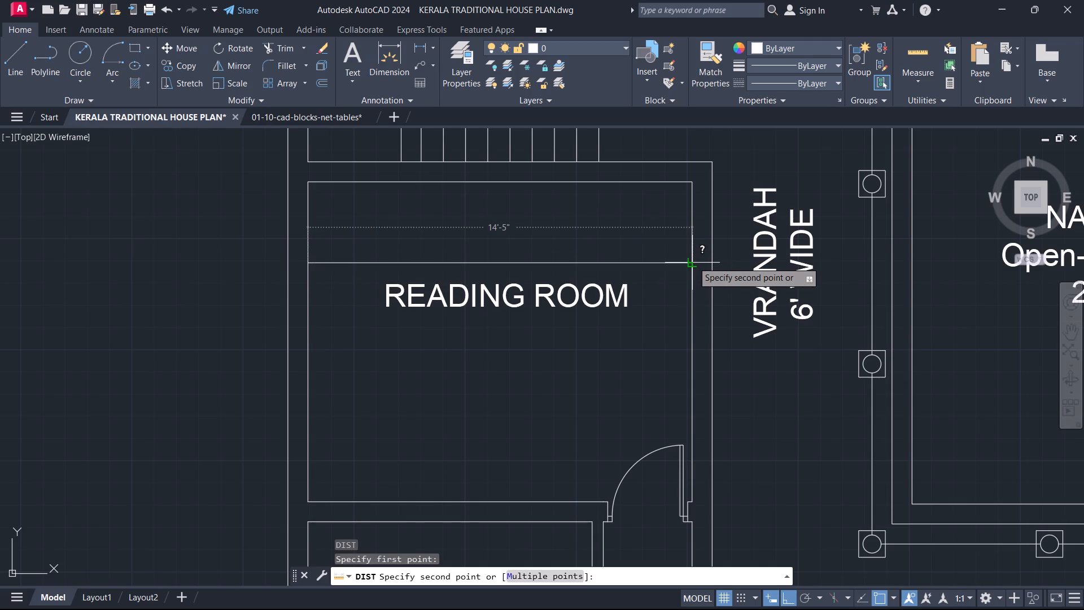
key("Escape")
key("space")
left_click(514, 506)
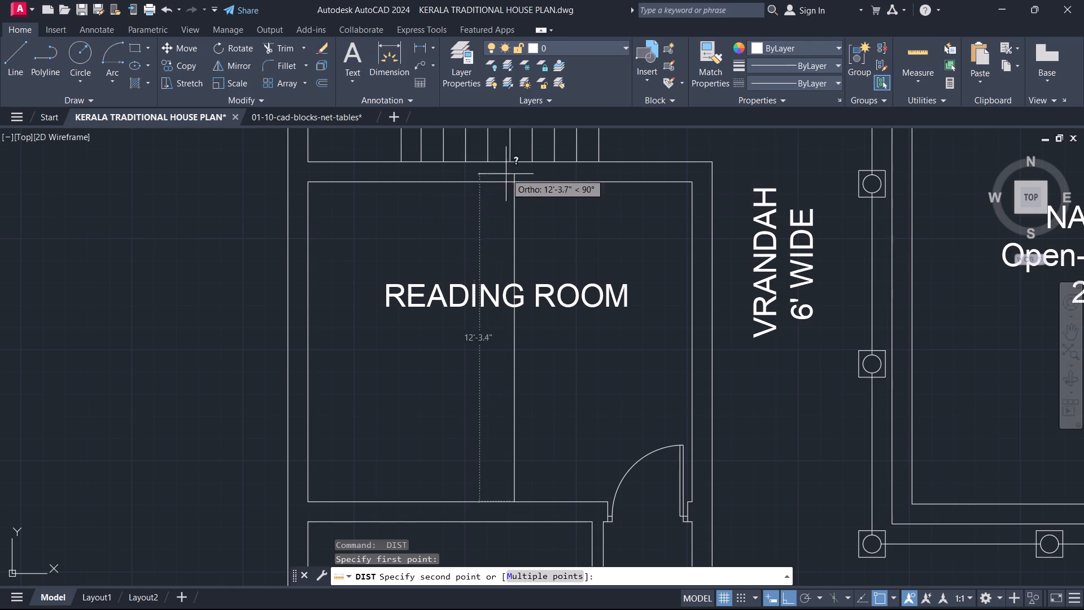
key("Escape")
Add a second line reading 14'6"X12'0" beneath READING ROOM in the label.
double_click(524, 290)
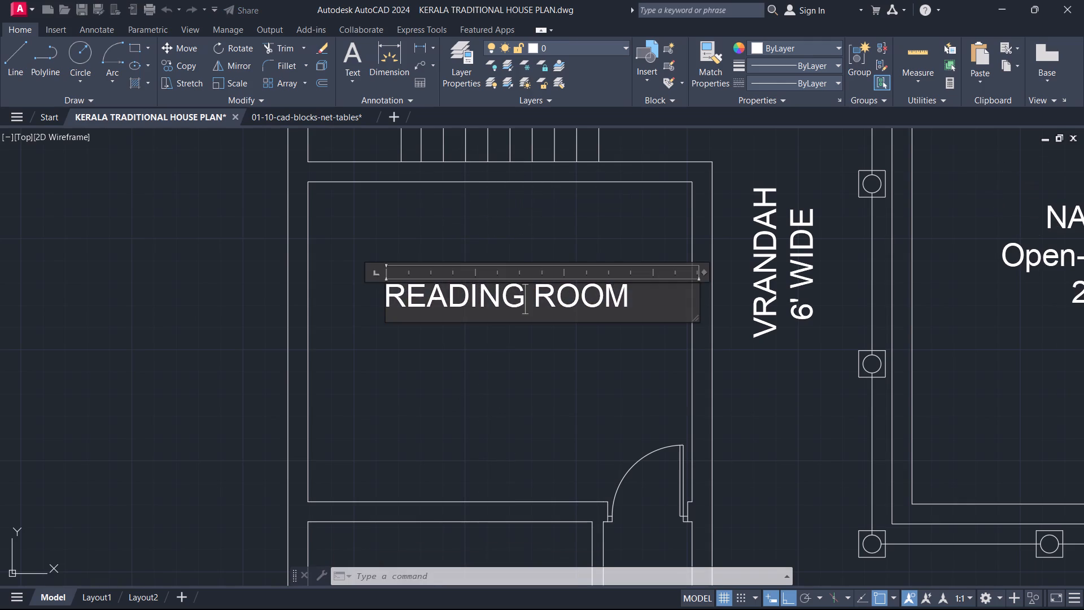
left_click(671, 294)
key("Return")
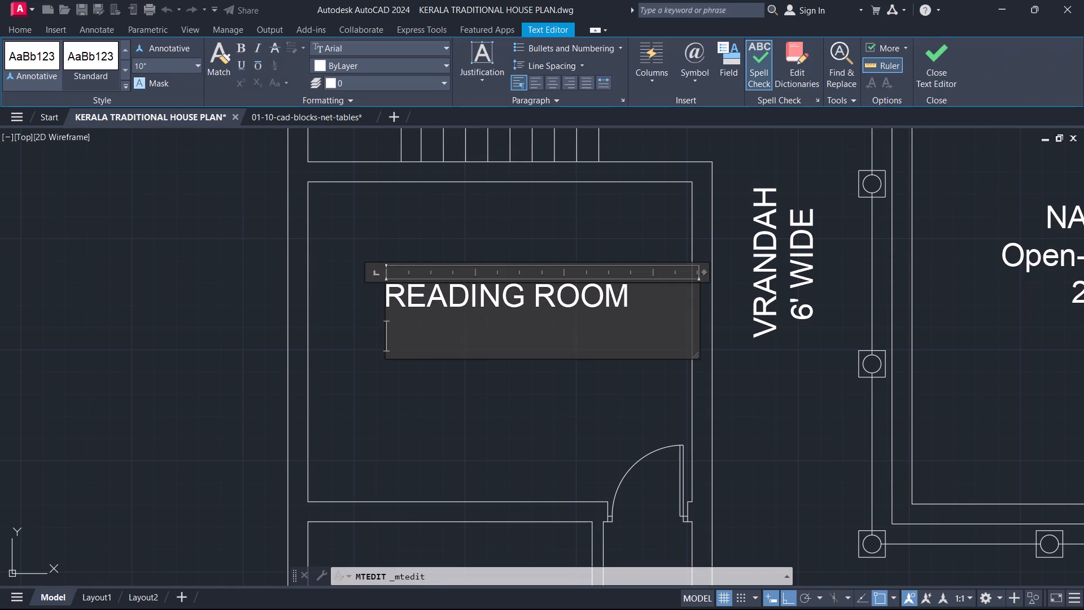
key("4")
key("BackSpace")
type("14'")
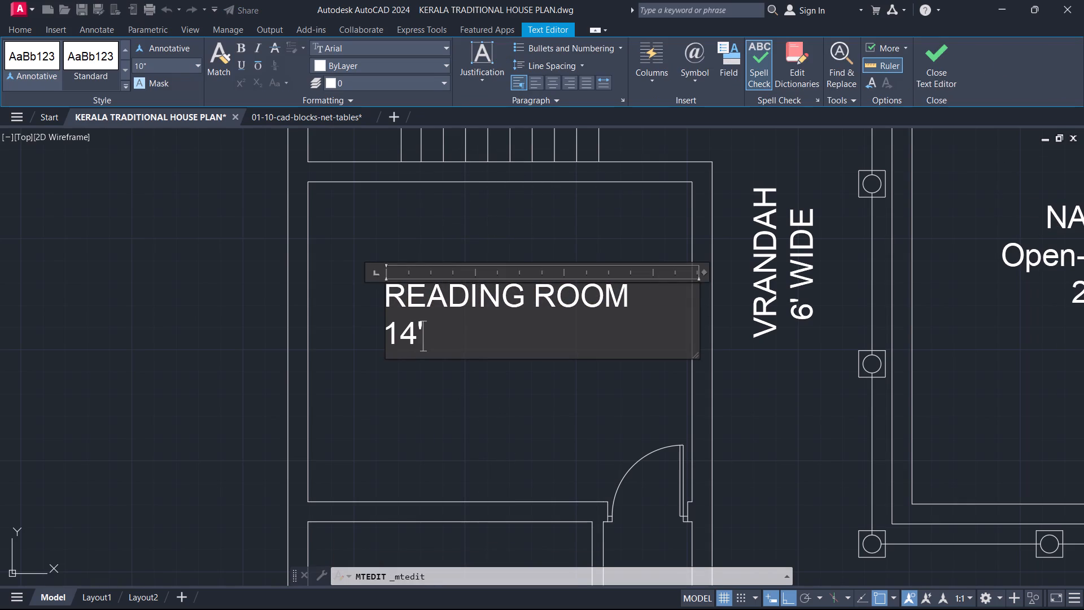
type("6\"")
type("X12'")
key("Return")
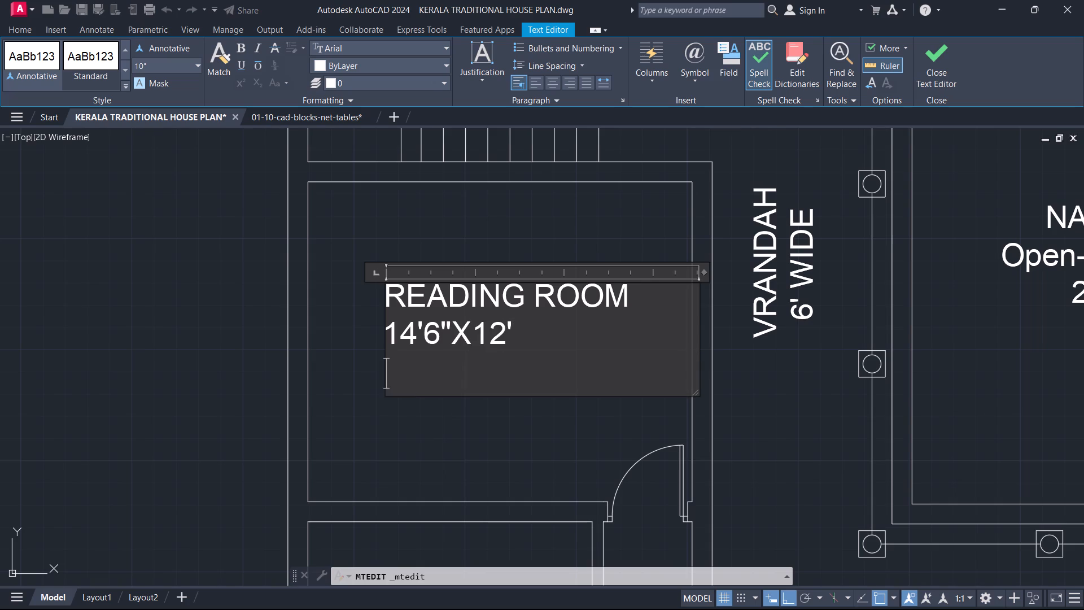
key("BackSpace")
key("0")
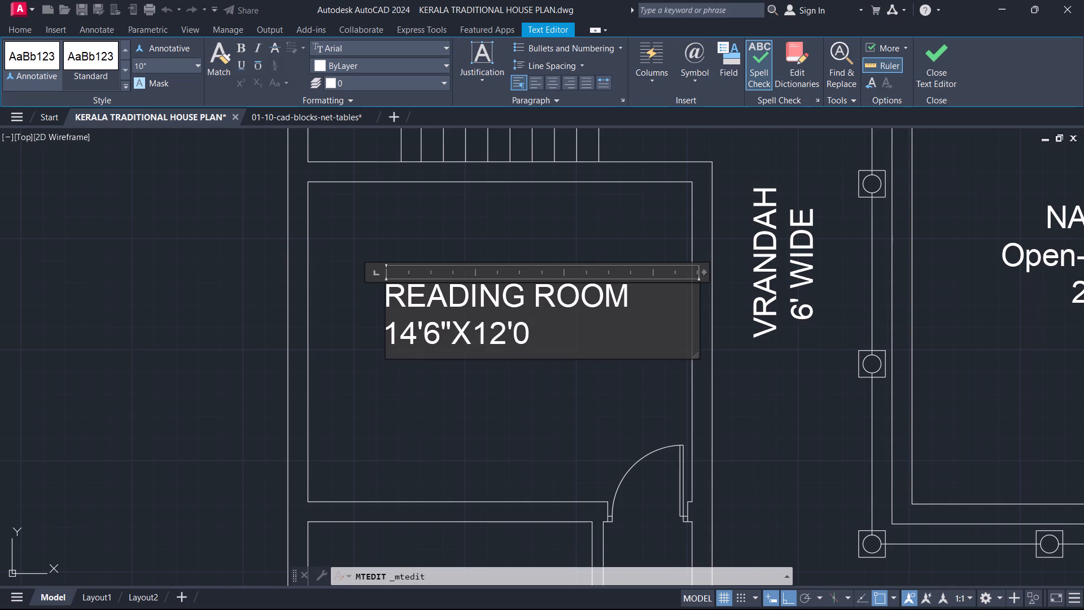
key("shift+quotedbl")
Indent the 14'6"X12'0" line with four leading spaces to centre it under READING ROOM, and finish the text edit.
left_click(387, 341)
key("space")
key("space")
key("space")
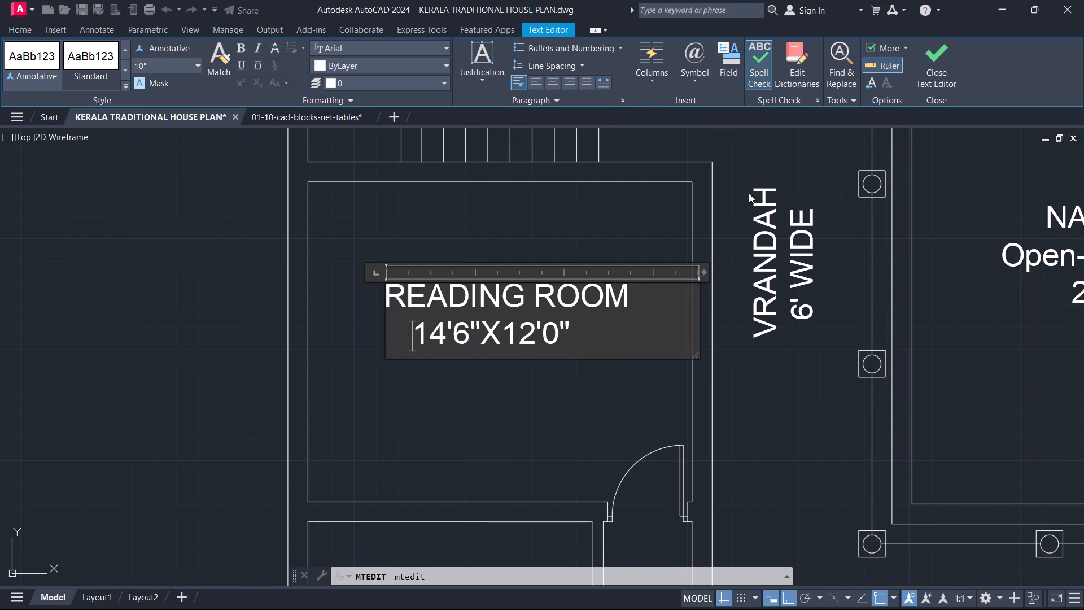
key("space")
left_click(936, 62)
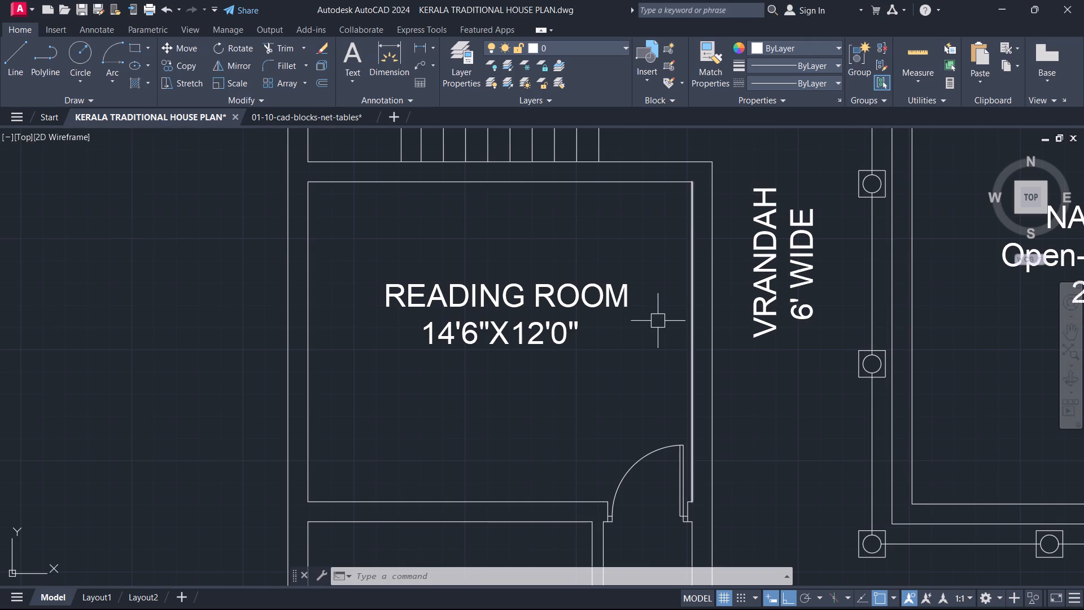
Draw a horizontal line across the reading room between its side walls, above the READING ROOM label.
middle_click_drag(561, 376, 558, 367)
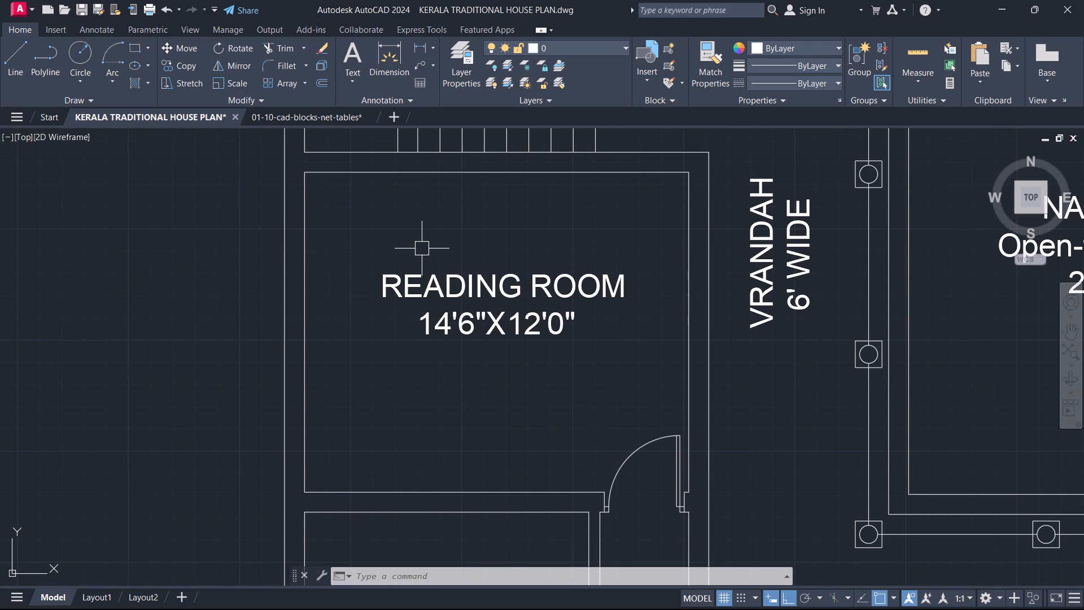
key("l")
key("space")
left_click(305, 243)
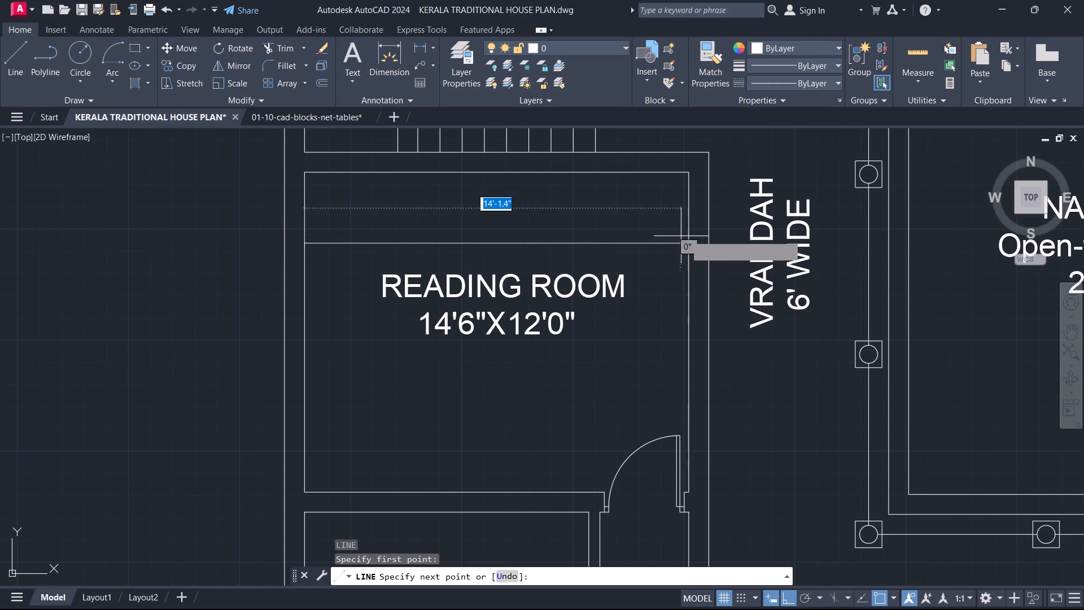
left_click(687, 245)
key("Escape")
Draw a vertical line along the reading room's west wall from the new horizontal line up to the north wall.
key("space")
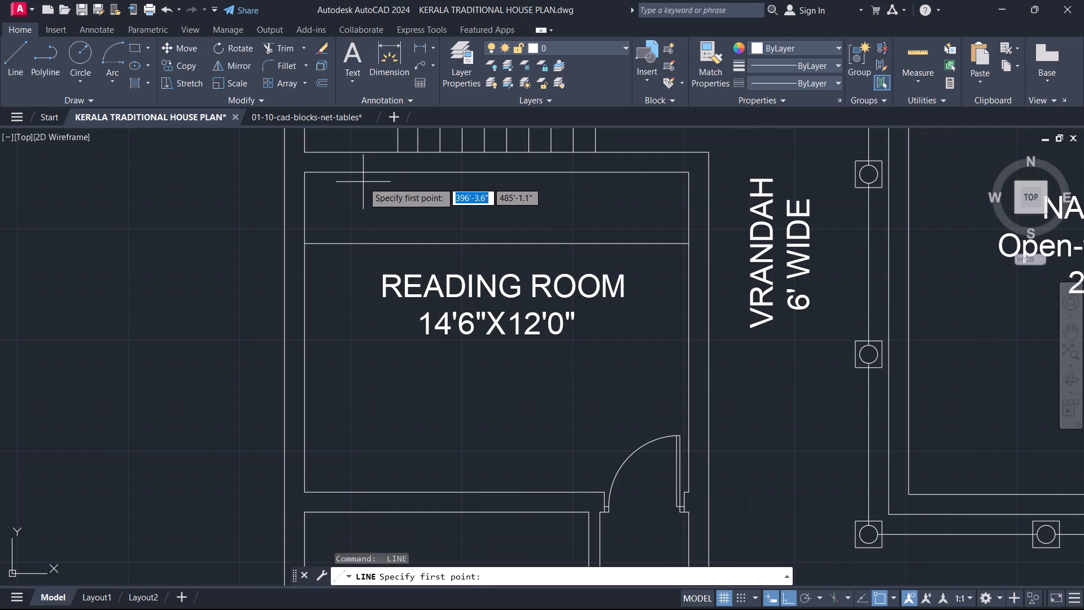
left_click(303, 244)
left_click(304, 171)
key("Escape")
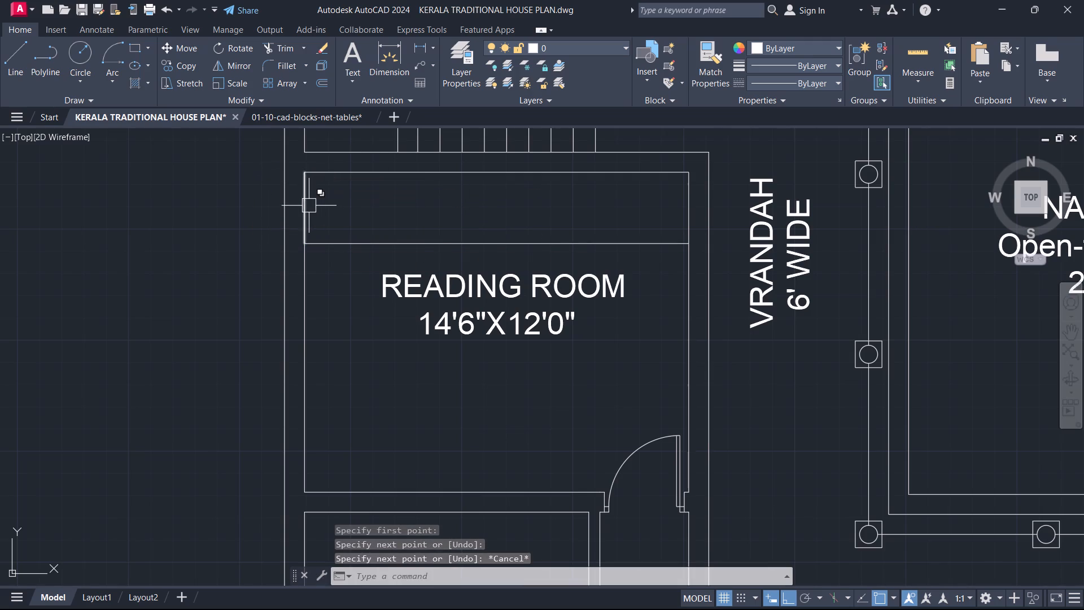
Copy the short vertical line eastward as an array of 4 items spaced about 3'-7.2" to divide the strip into compartments.
left_click(308, 205)
type("CO")
key("space")
left_click(333, 228)
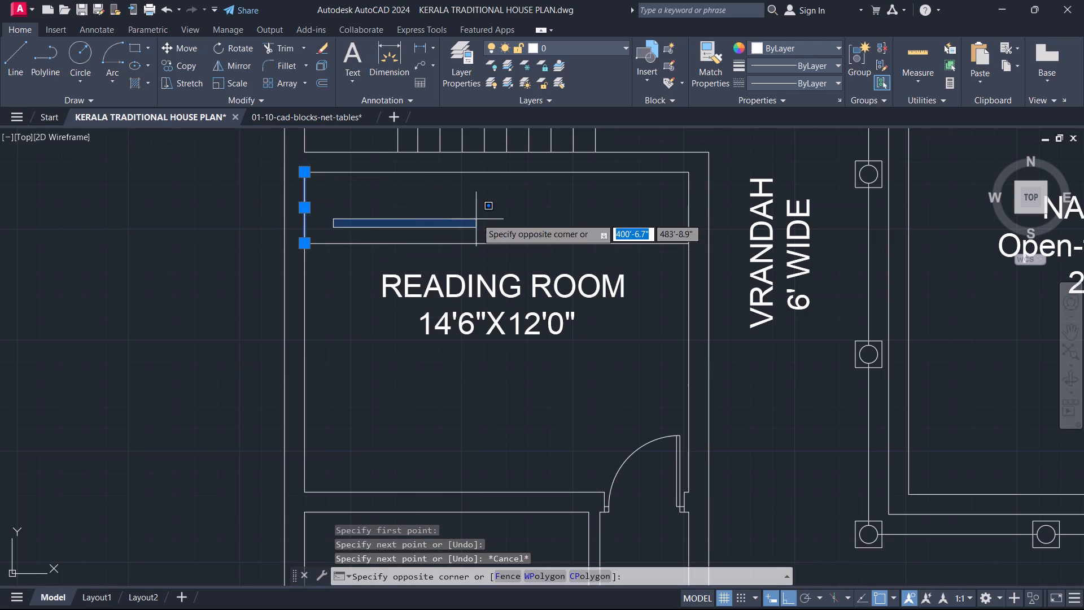
key("Escape")
key("c")
type("O")
key("space")
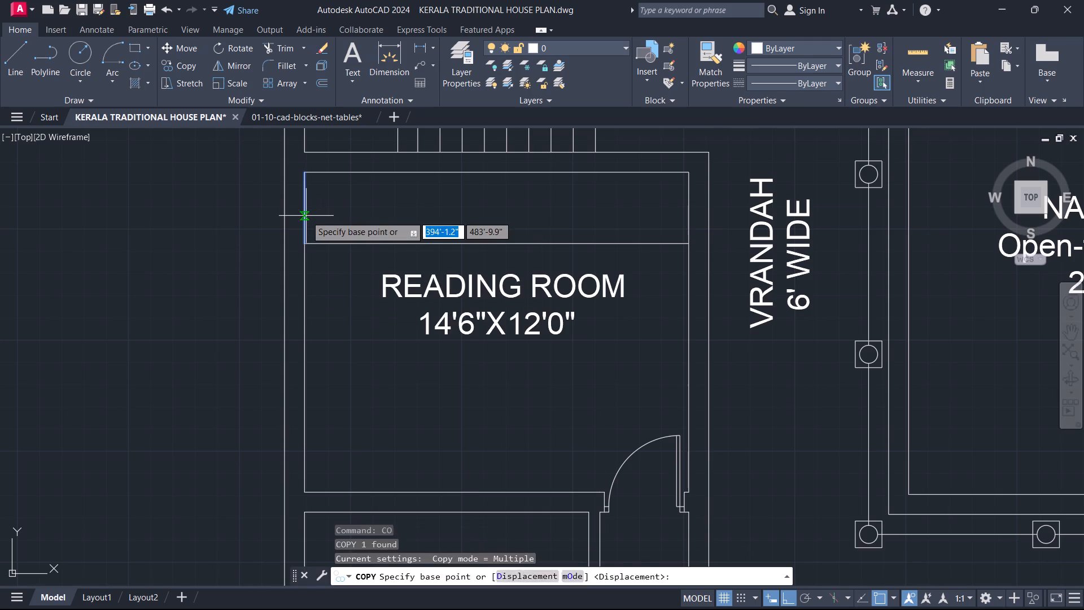
left_click(306, 216)
type("A")
key("space")
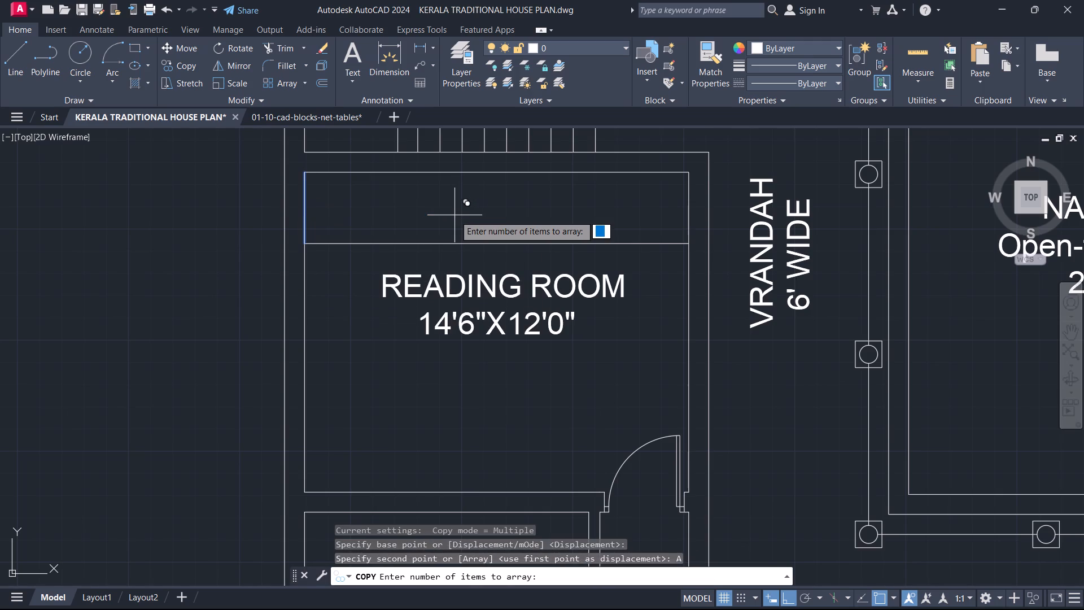
key("4")
key("Return")
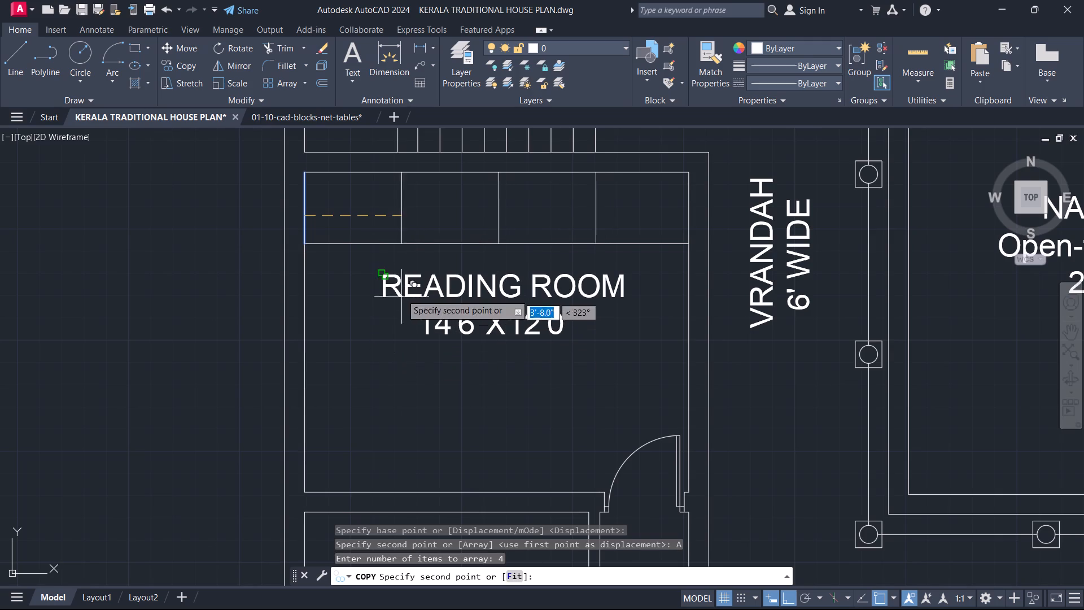
left_click(400, 234)
key("Escape")
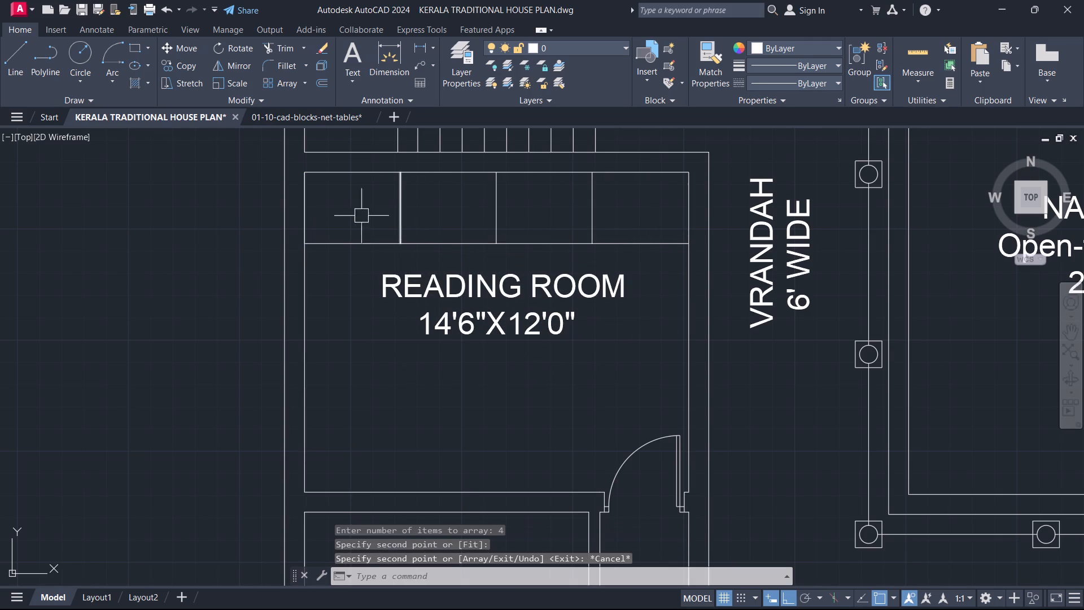
Delete the original short vertical line overlapping the reading room's west wall.
left_click(304, 198)
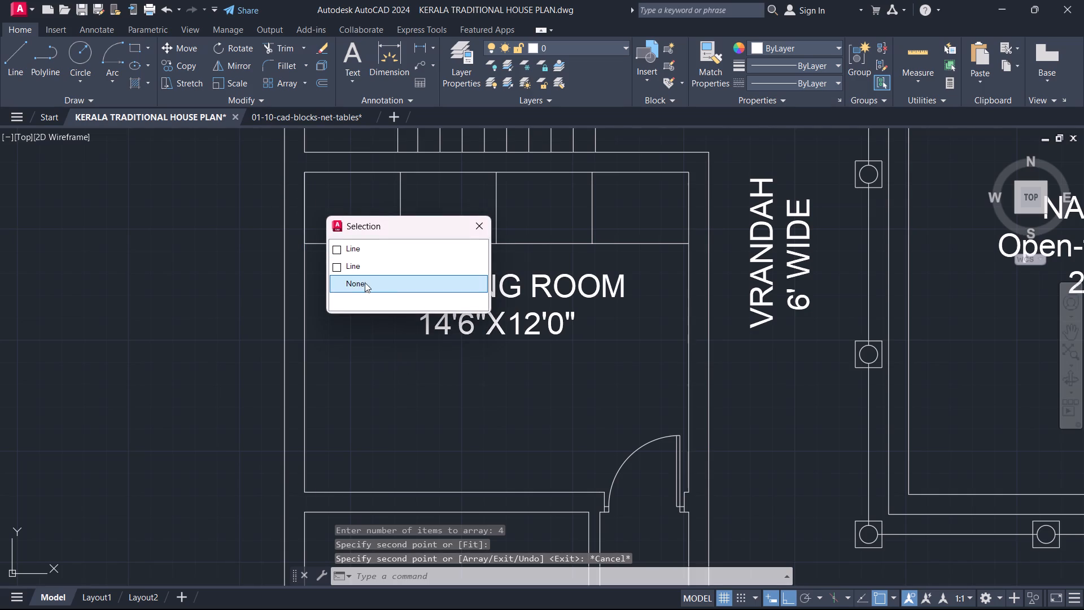
key("Delete")
left_click(369, 254)
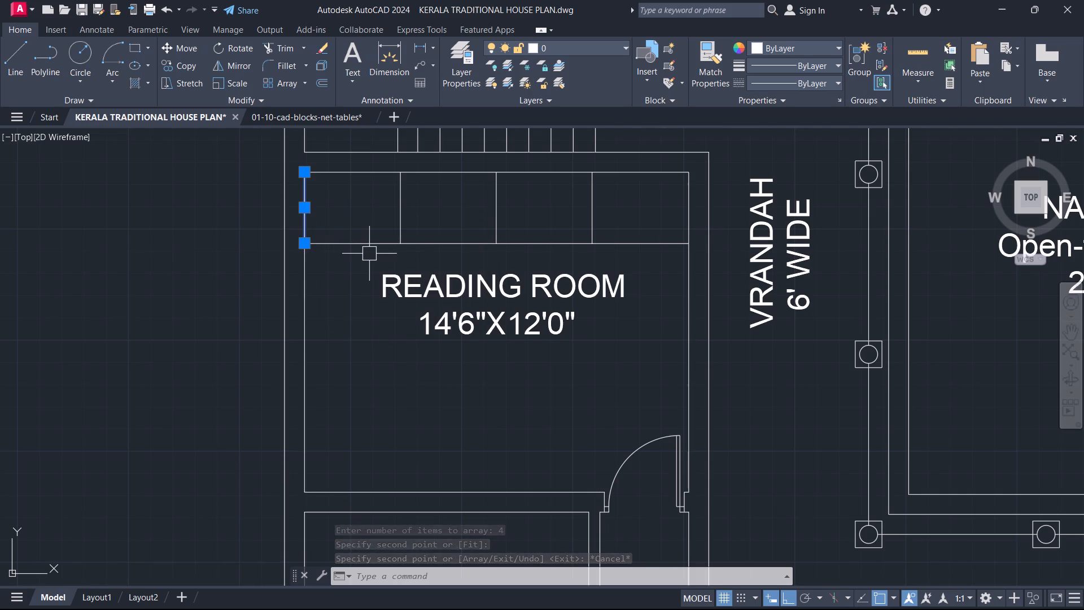
key("Delete")
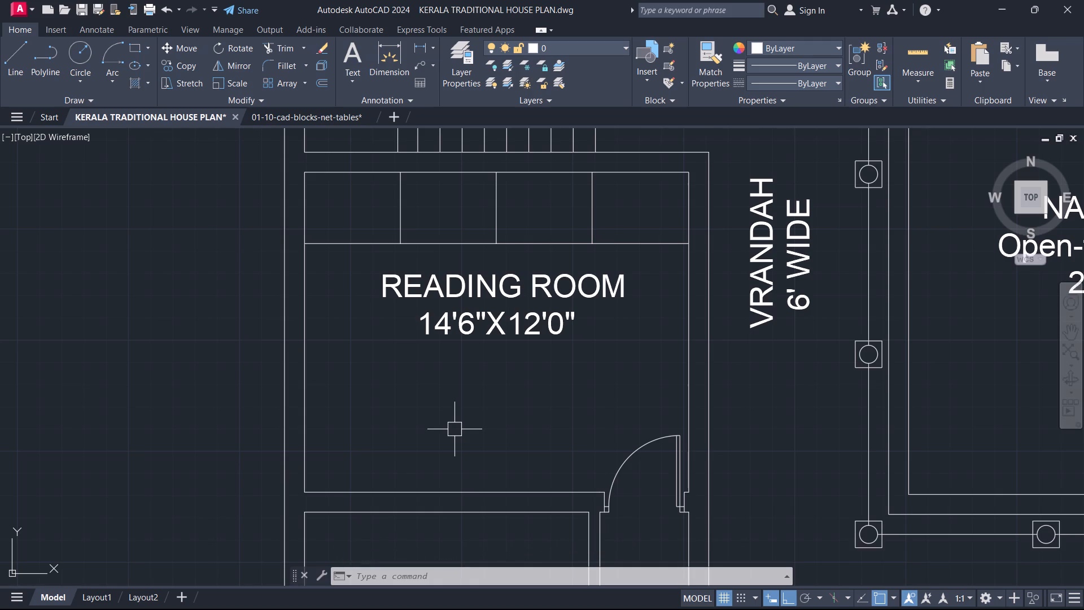
Move the READING ROOM label straight down slightly, away from the divided strip along the north wall.
scroll(445, 431, "down", 2)
middle_click_drag(445, 377, 467, 257)
scroll(470, 252, "up", 1)
left_click(470, 252)
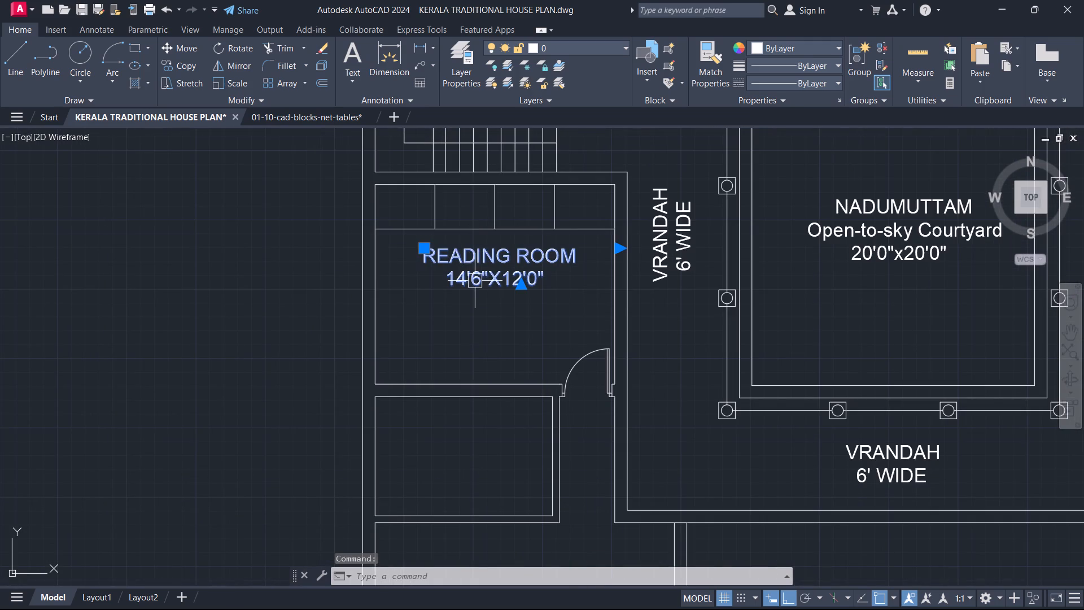
type("M")
key("space")
scroll(475, 287, "up", 3)
left_click(465, 206)
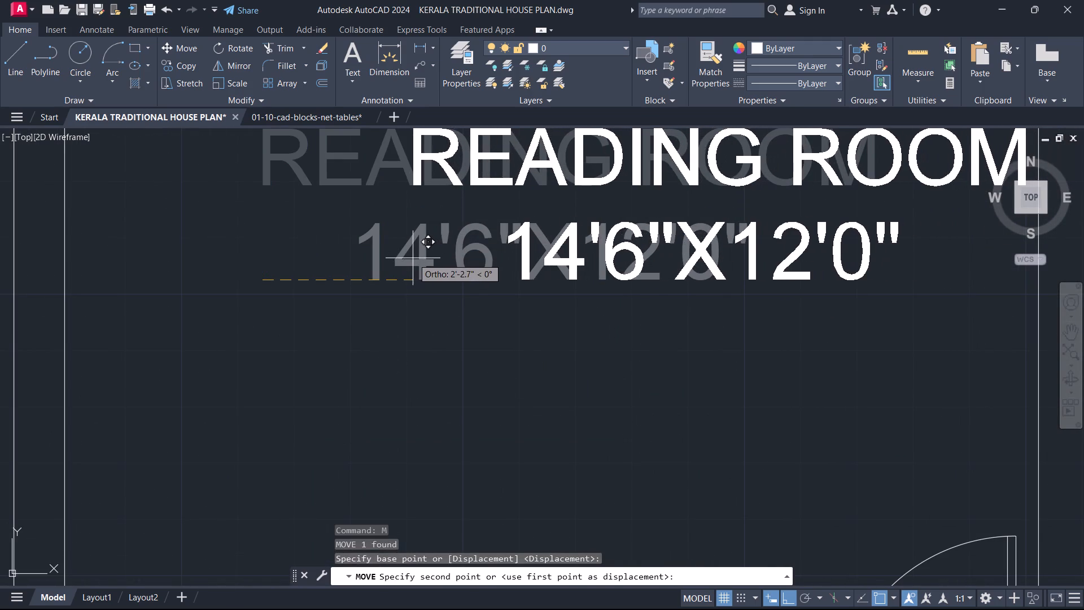
left_click(285, 312)
key("Escape")
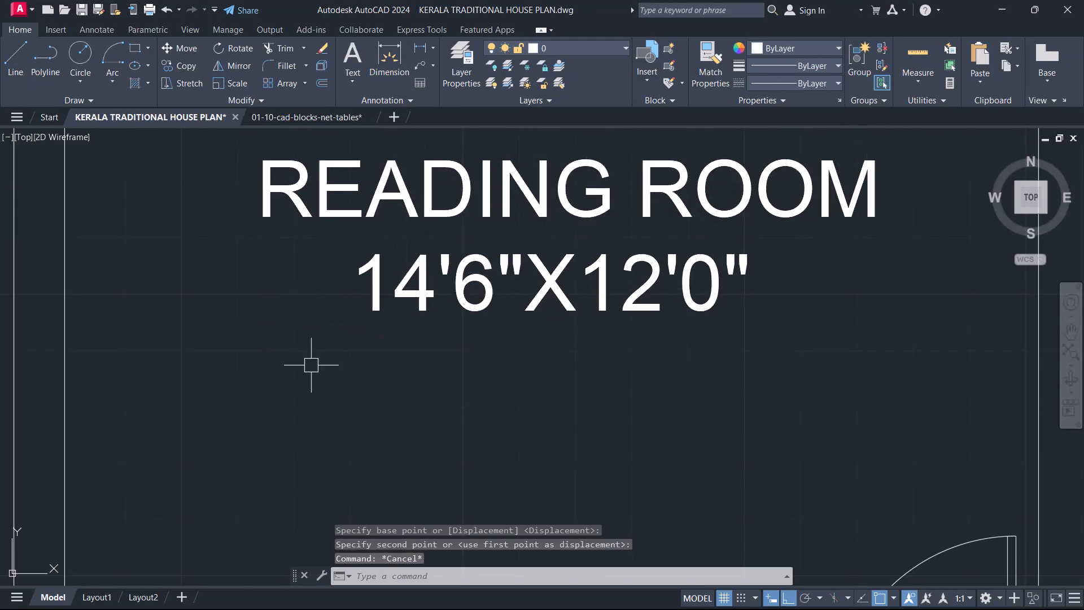
Copy the VRANDAH 6' WIDE label south of the courtyard into the small room below the reading room, with Ortho off.
scroll(315, 371, "down", 2)
middle_click_drag(316, 374, 294, 217)
middle_click_drag(277, 420, 362, 344)
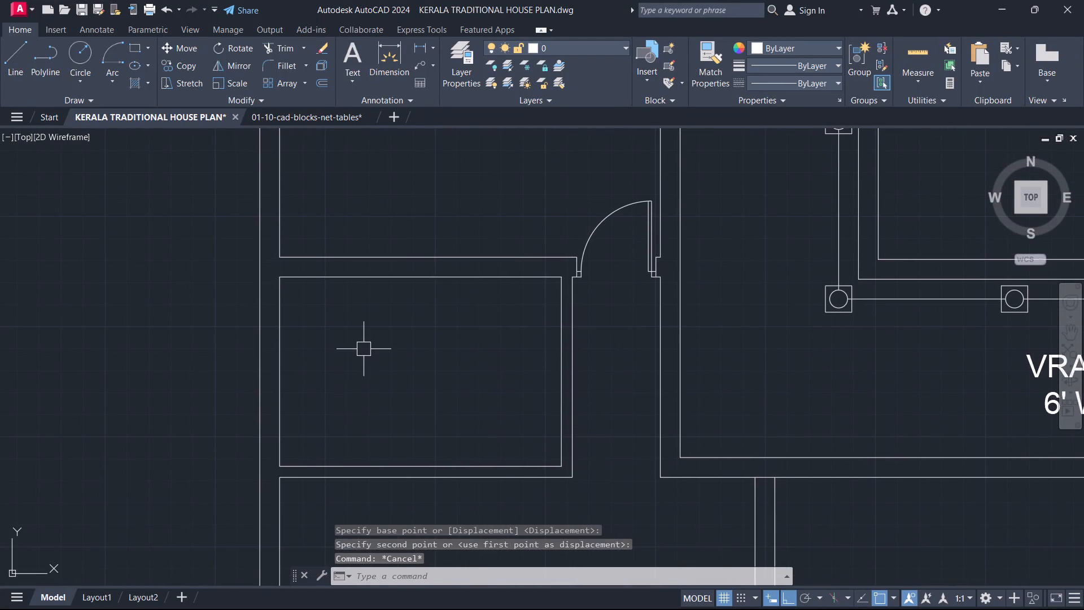
scroll(368, 342, "down", 2)
middle_click_drag(369, 340, 387, 412)
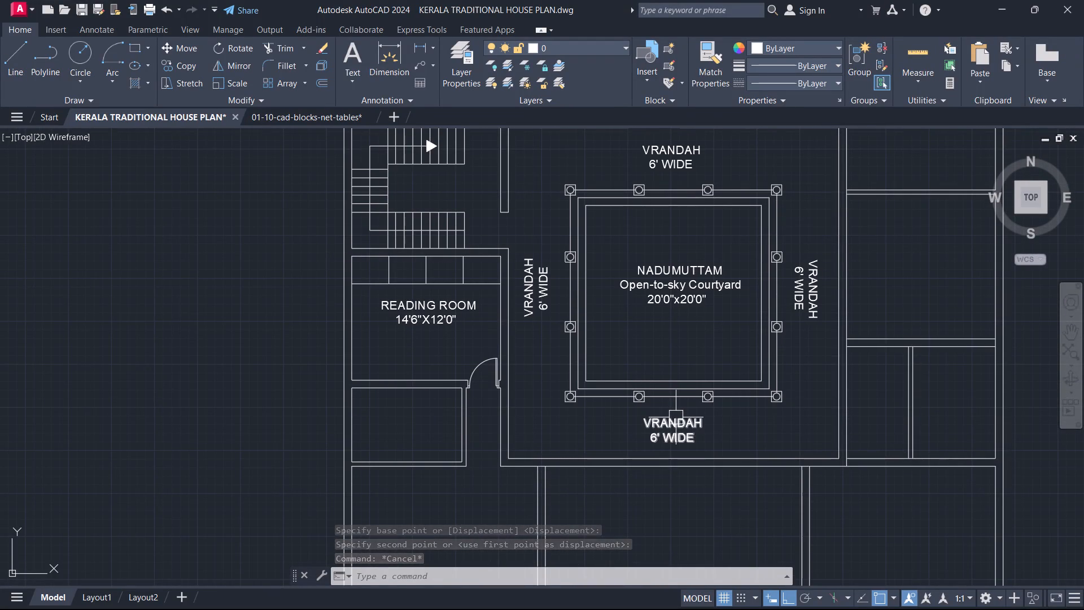
left_click(675, 418)
type("CO")
key("space")
left_click(675, 418)
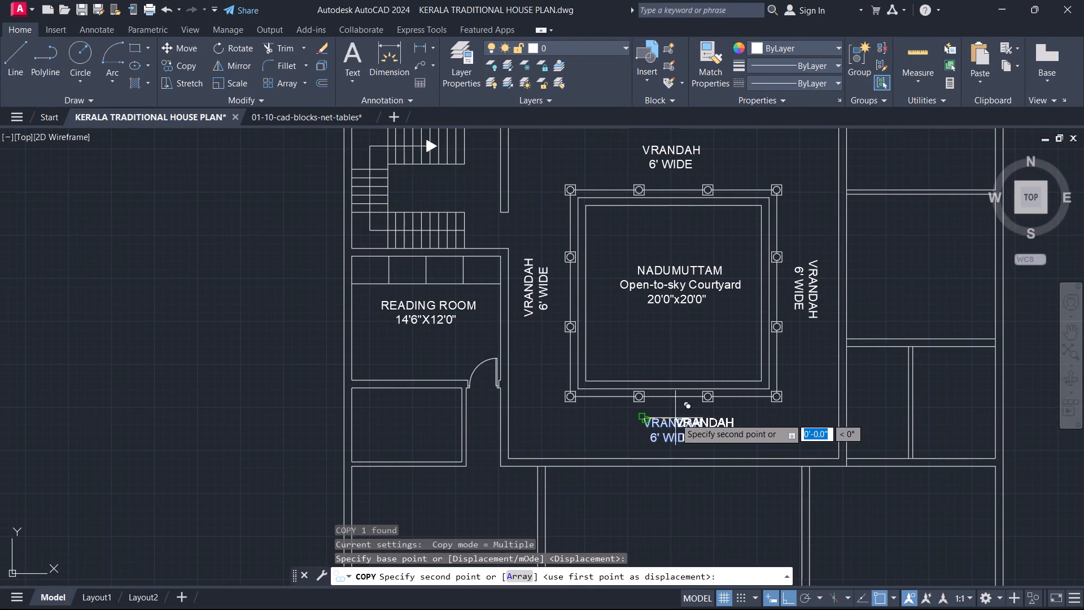
key("F8")
scroll(284, 406, "up", 2)
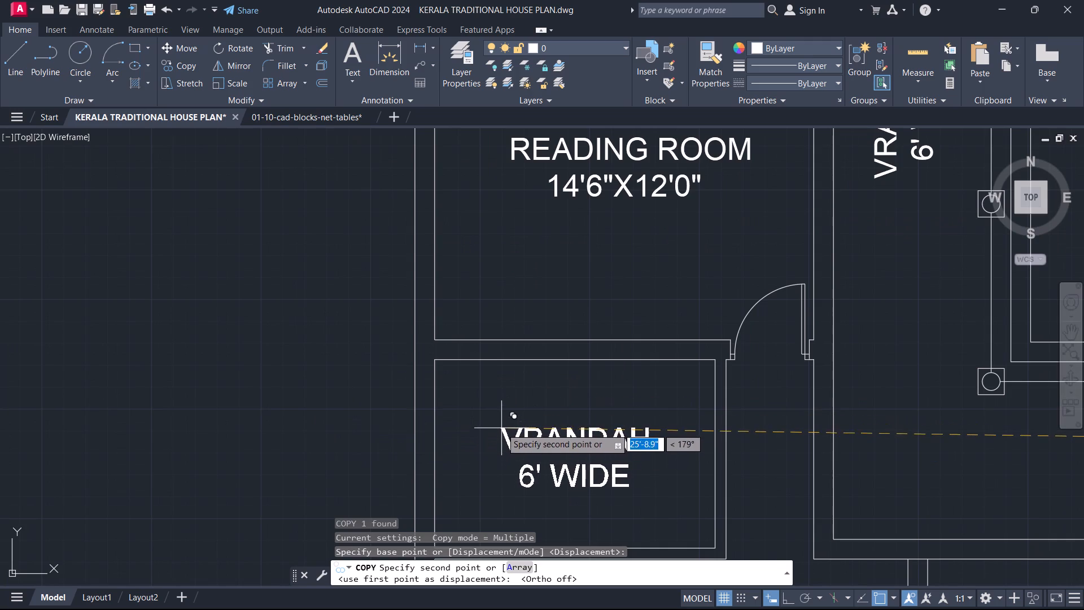
left_click(501, 428)
key("Escape")
Replace the copied label's text with BATH and finish the text edit.
double_click(527, 438)
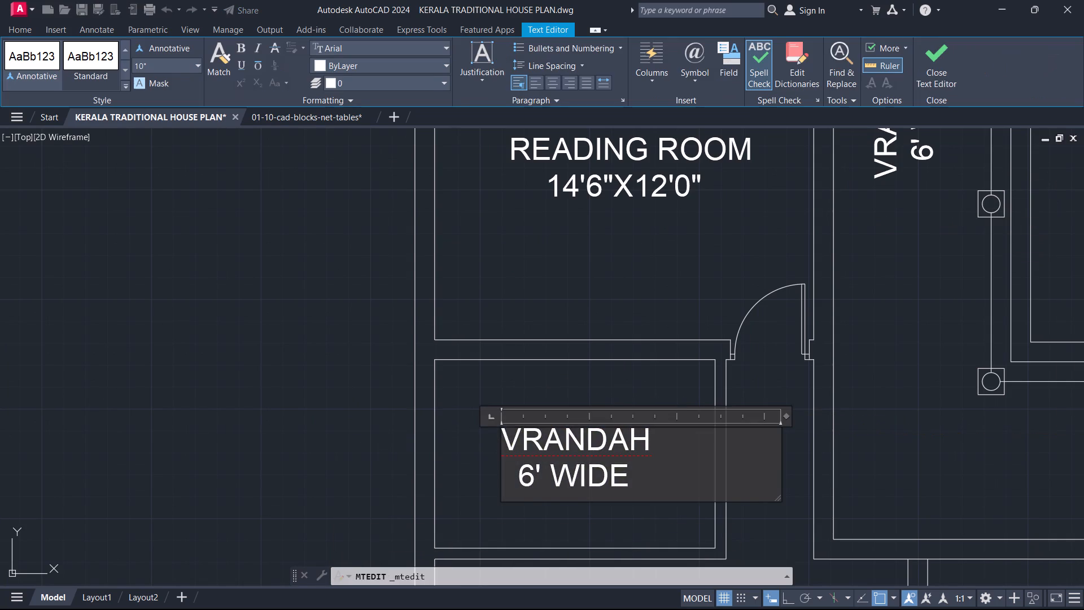
key("ctrl+a")
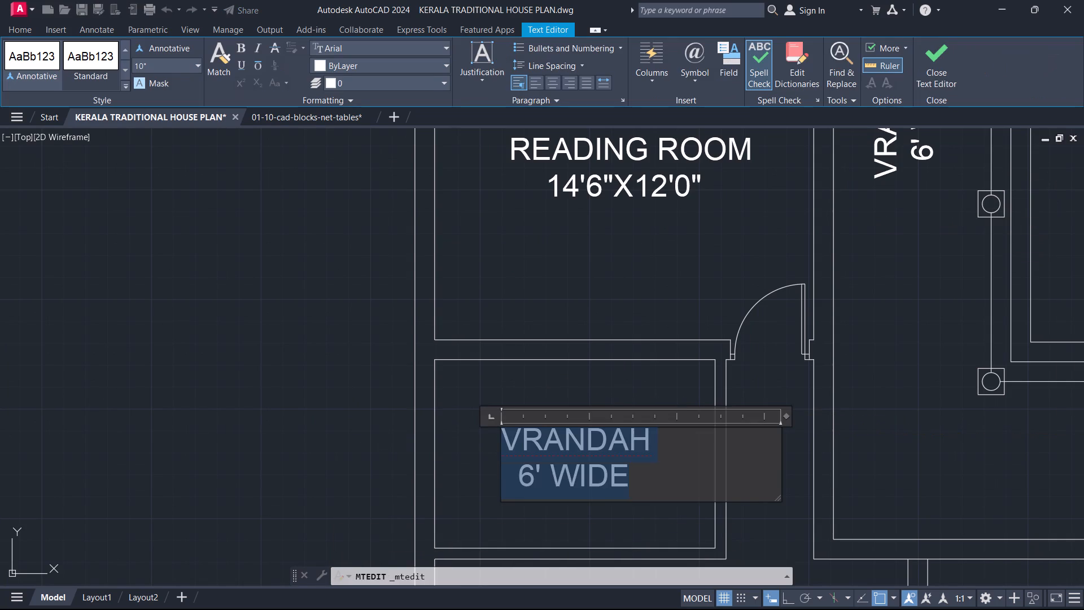
type("BATH")
key("space")
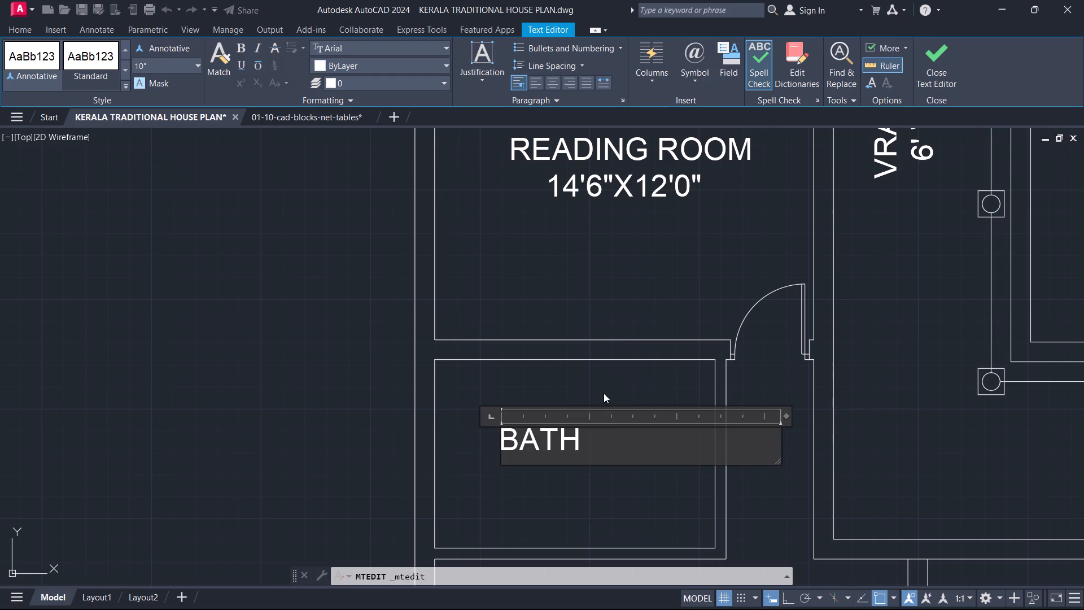
left_click(619, 321)
Measure the bath's depth and width between its inner wall faces, turning Ortho on.
type("DI")
key("space")
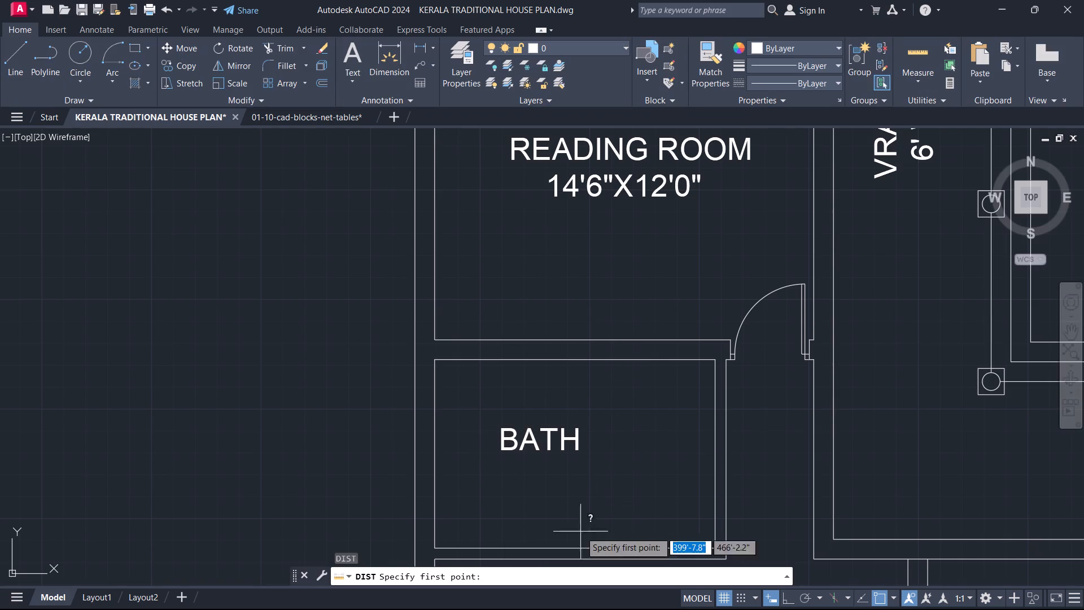
left_click(550, 542)
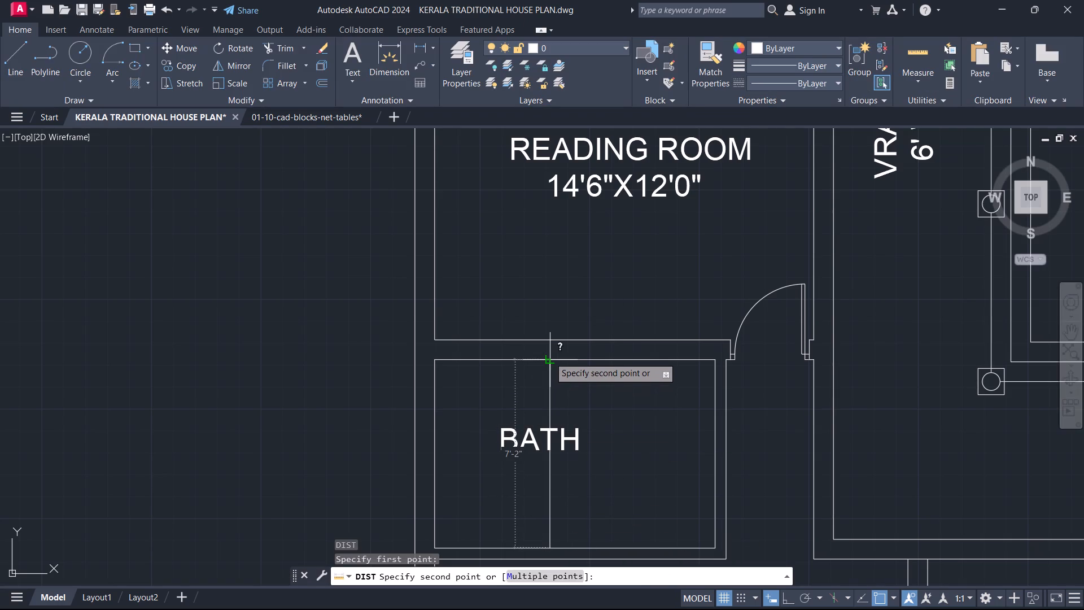
key("F8")
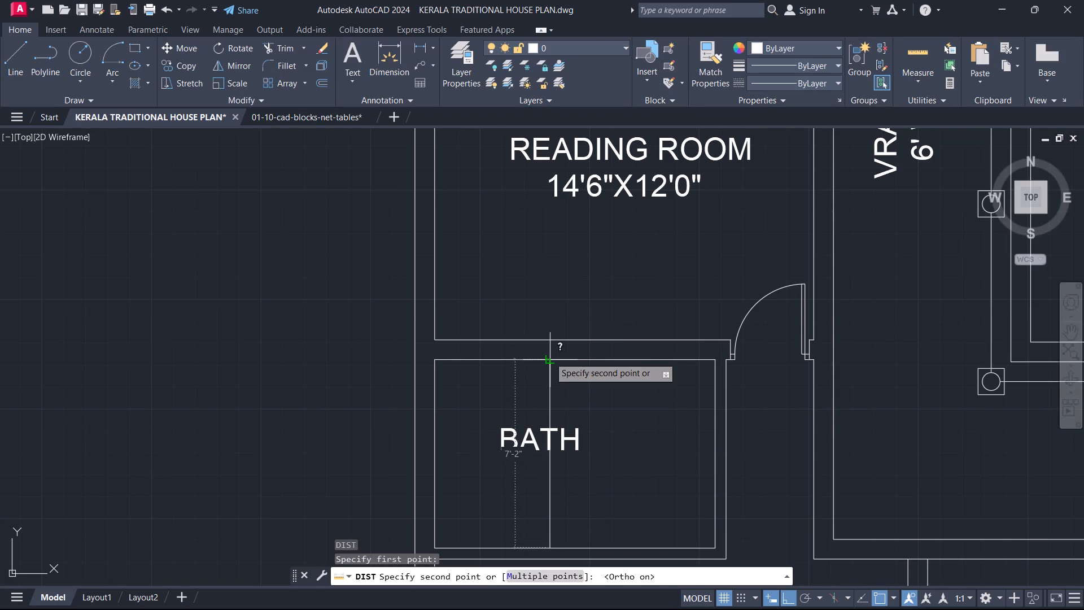
key("Escape")
key("space")
left_click(434, 458)
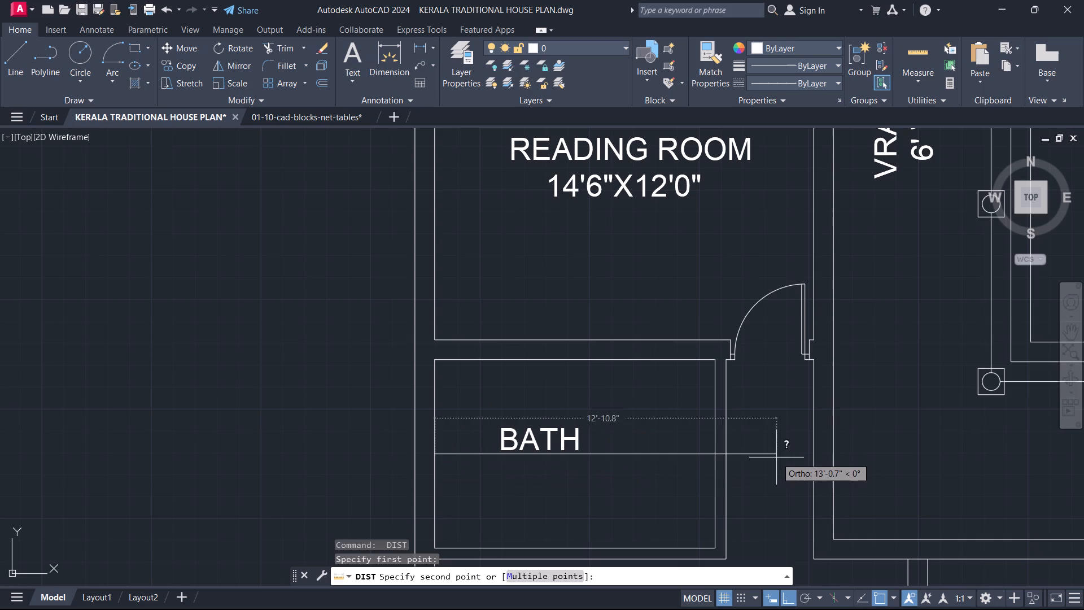
key("Escape")
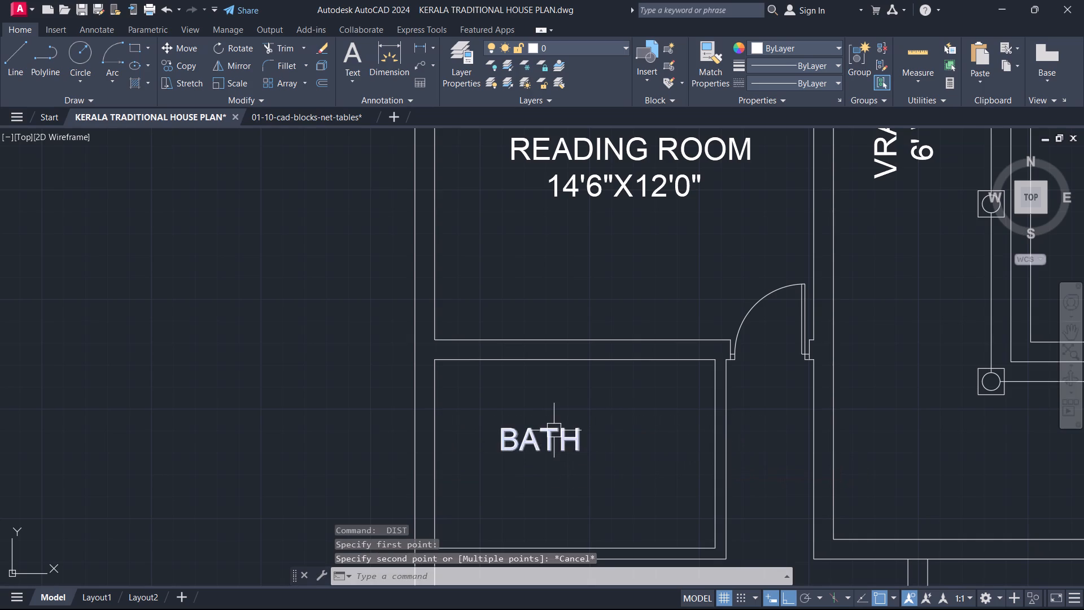
Add a second line reading 10'8"X7'0" beneath BATH in the label.
double_click(553, 429)
left_click(604, 433)
key("Return")
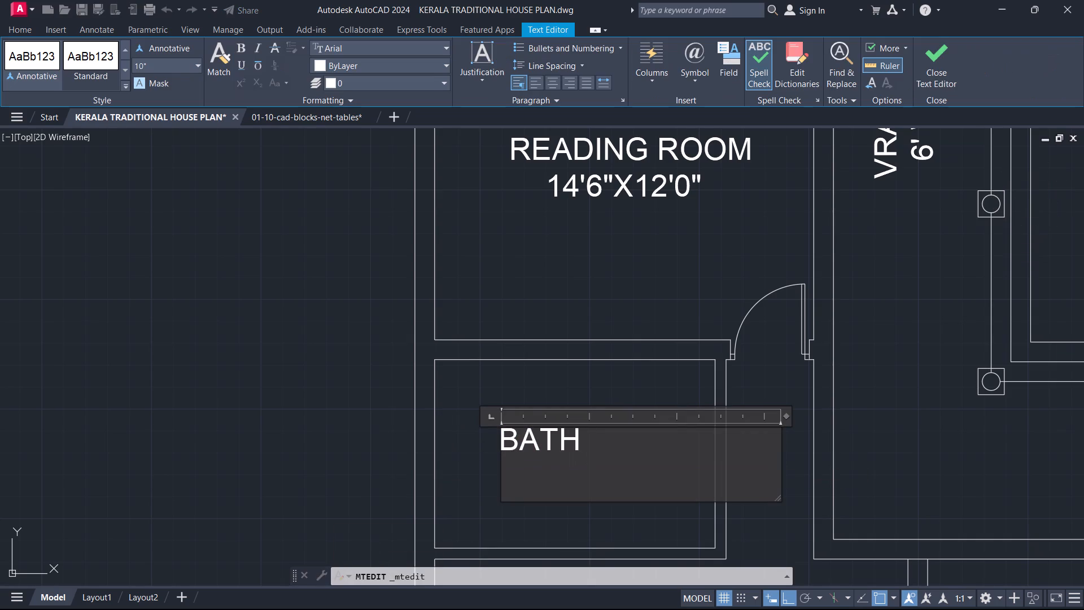
type("10")
type("'8\"")
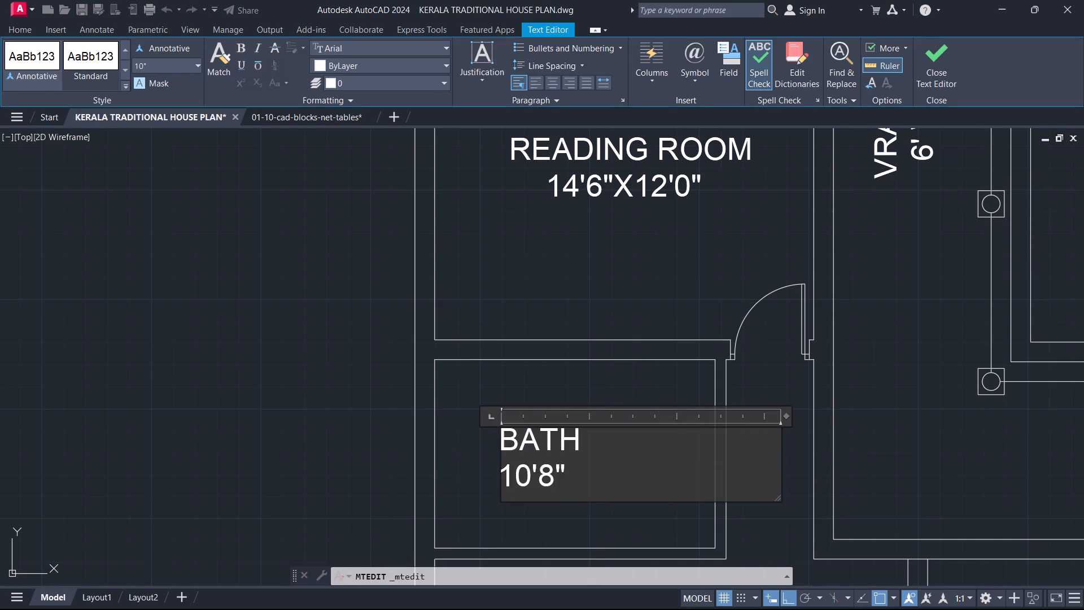
type("X7")
key("apostrophe")
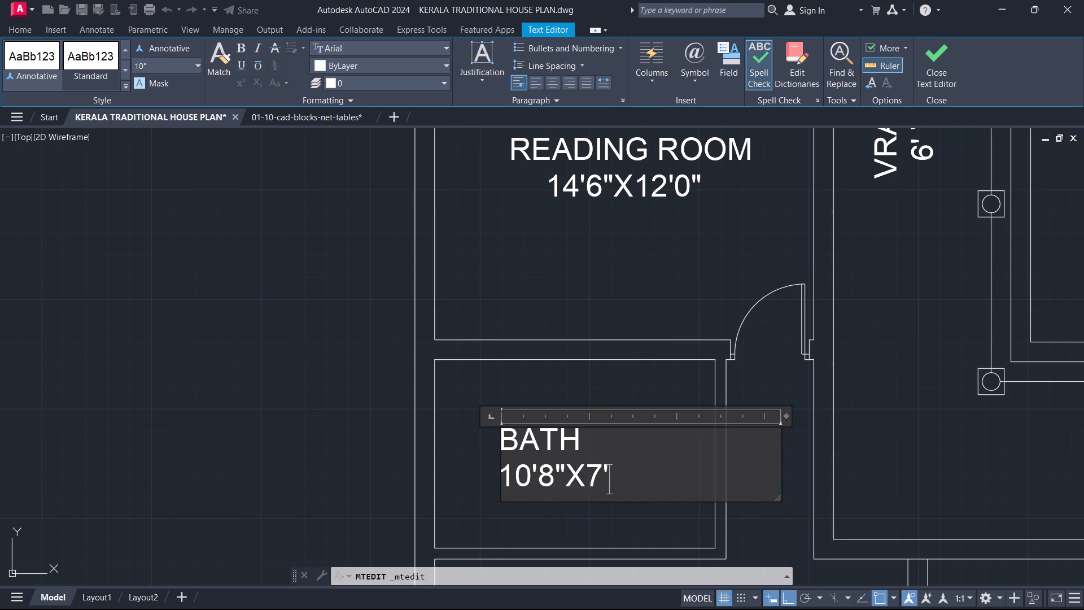
type("0\"")
Indent BATH with two leading spaces to centre it over the size line, and finish the text edit.
left_click(506, 452)
key("space")
key("space")
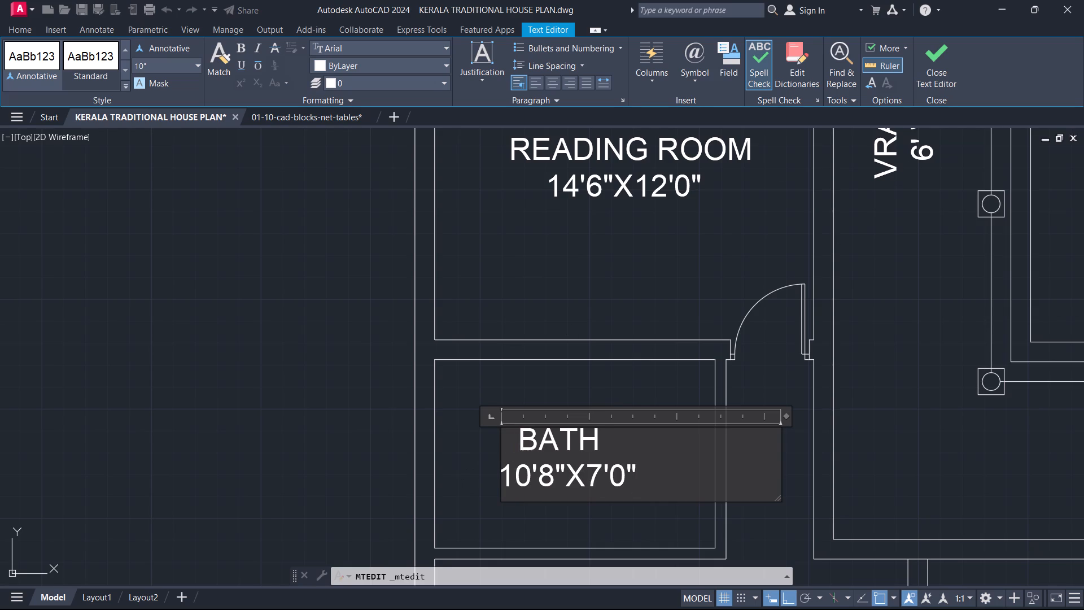
key("space")
key("BackSpace")
left_click(929, 60)
middle_click_drag(600, 463, 636, 441)
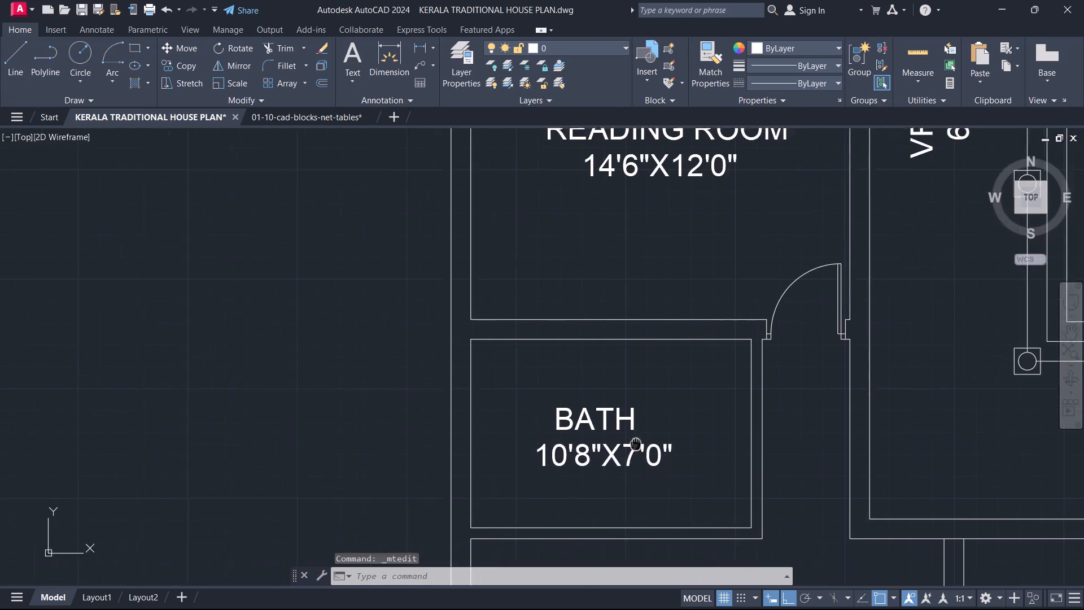
Offset the lower outer wall line of the bottom verandah by 3' into the rooms below.
middle_click_drag(636, 441, 585, 352)
scroll(557, 354, "down", 1)
middle_click_drag(626, 501, 516, 373)
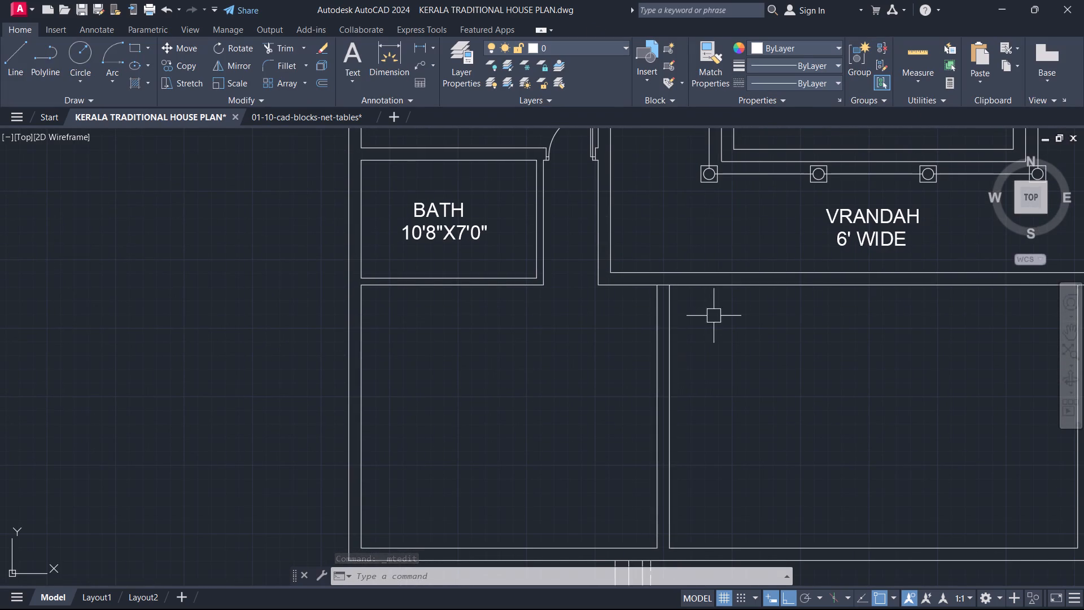
middle_click_drag(714, 316, 558, 338)
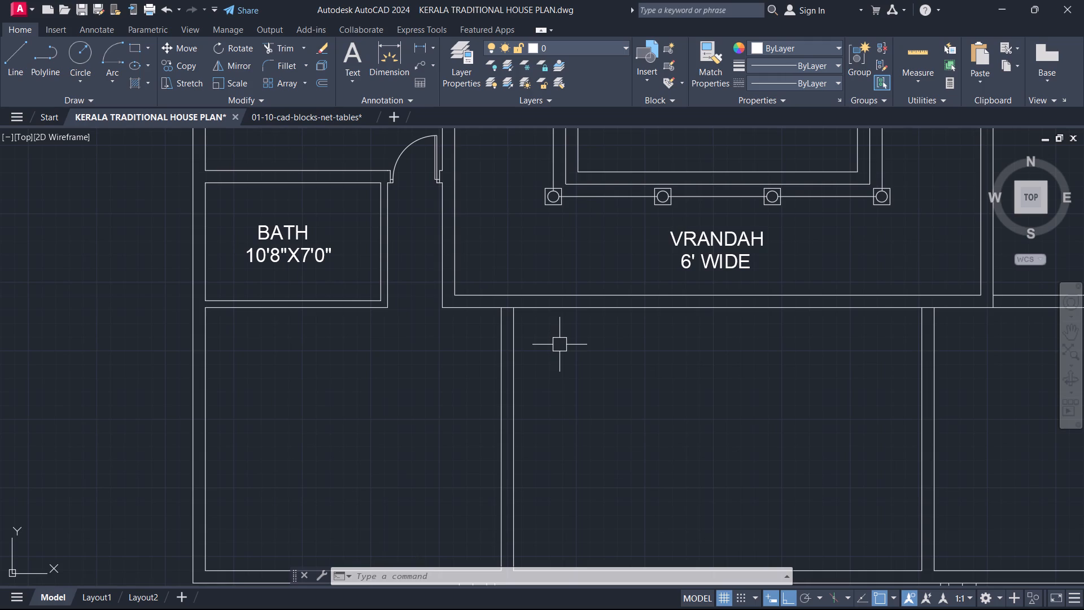
type("O")
key("space")
type("3'")
key("Return")
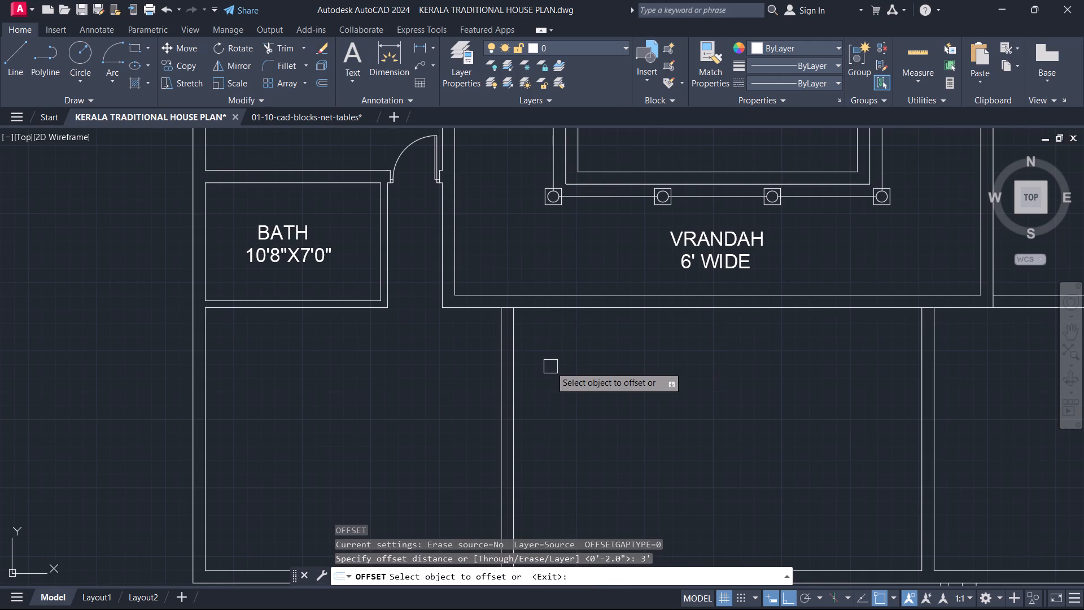
left_click(562, 311)
left_click(578, 368)
key("Escape")
Trim the partition wall beside the bath passage back to the offset line, and trim away that line's pieces around the new doorway.
type("TR")
key("space")
left_click(549, 327)
left_click(447, 336)
left_click(466, 369)
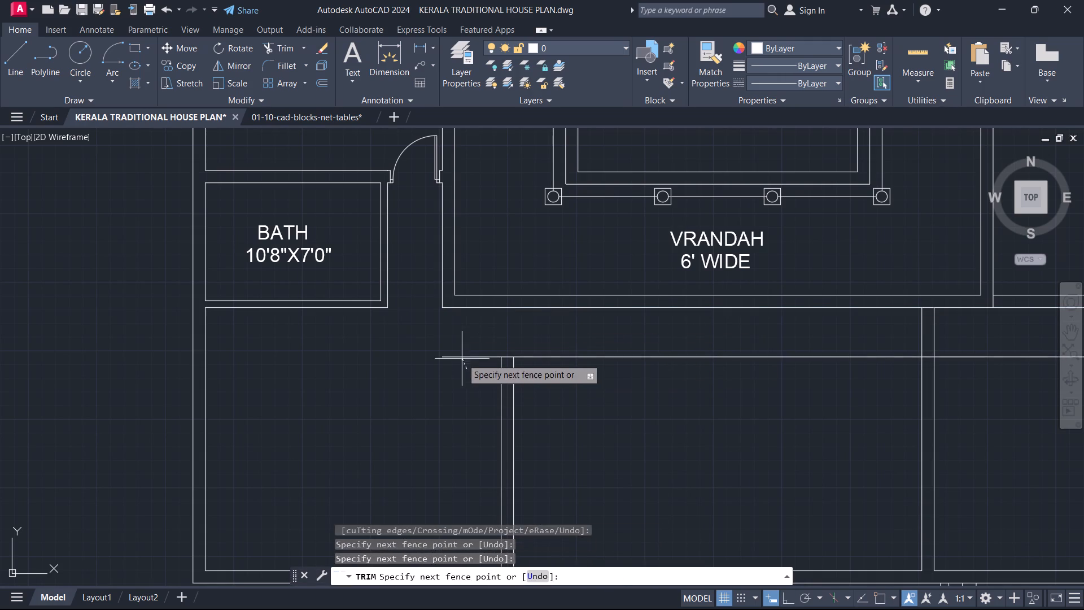
left_click(461, 341)
left_click(557, 355)
key("Escape")
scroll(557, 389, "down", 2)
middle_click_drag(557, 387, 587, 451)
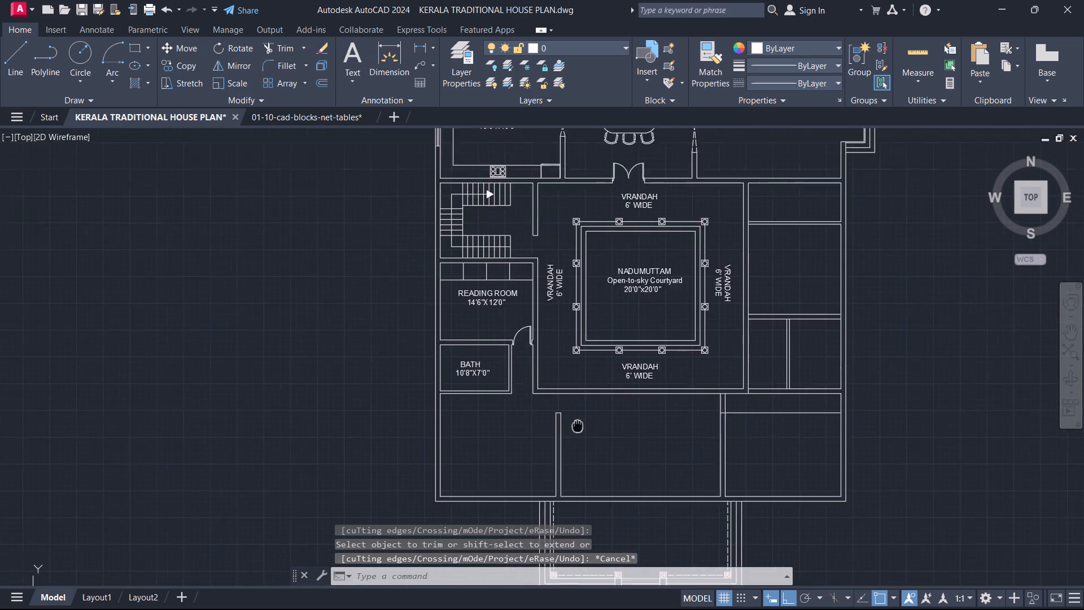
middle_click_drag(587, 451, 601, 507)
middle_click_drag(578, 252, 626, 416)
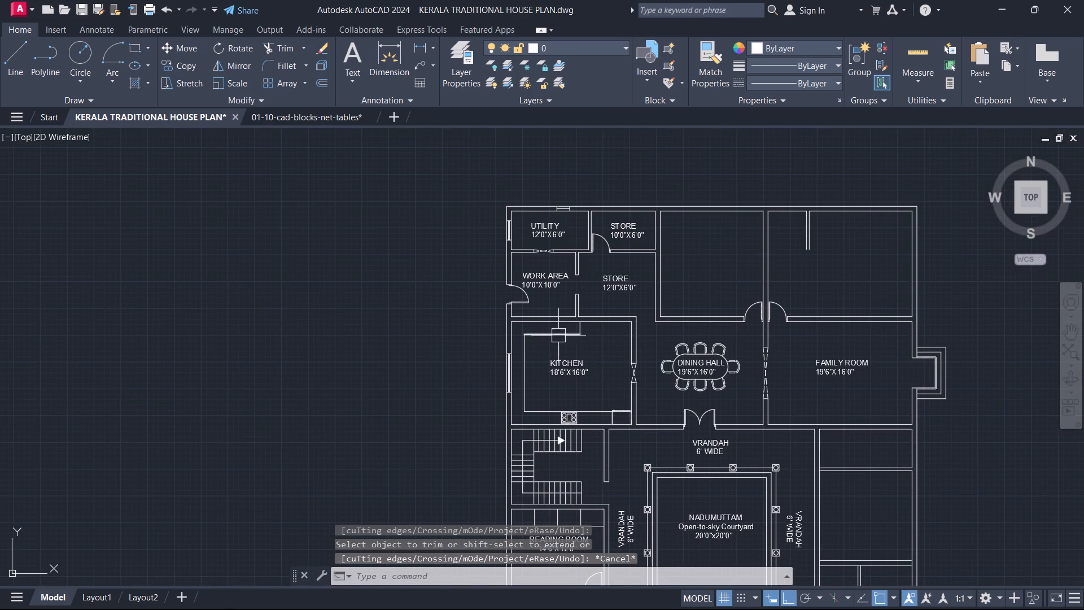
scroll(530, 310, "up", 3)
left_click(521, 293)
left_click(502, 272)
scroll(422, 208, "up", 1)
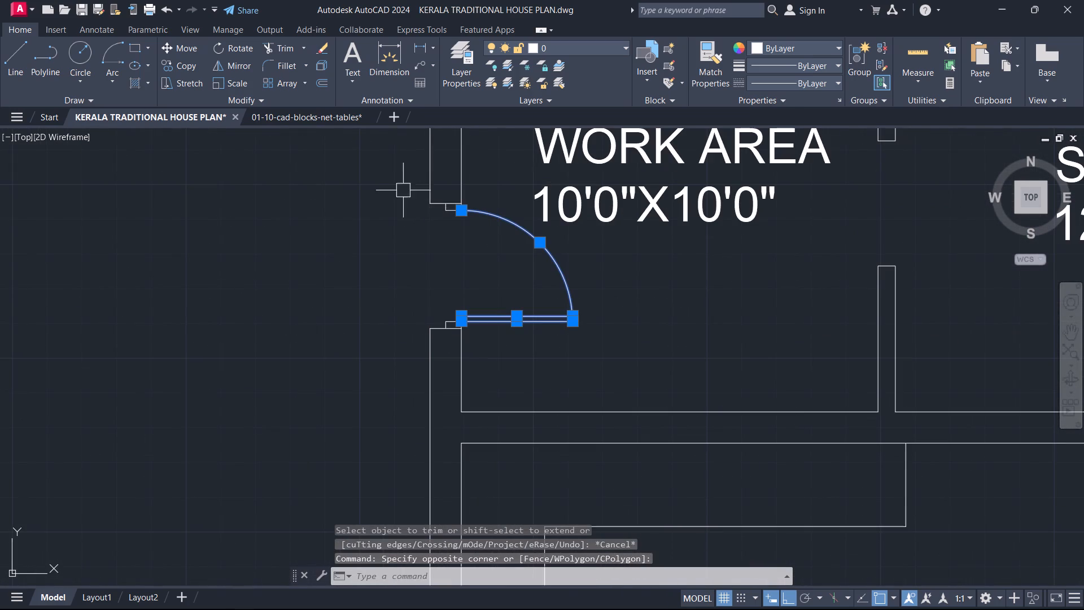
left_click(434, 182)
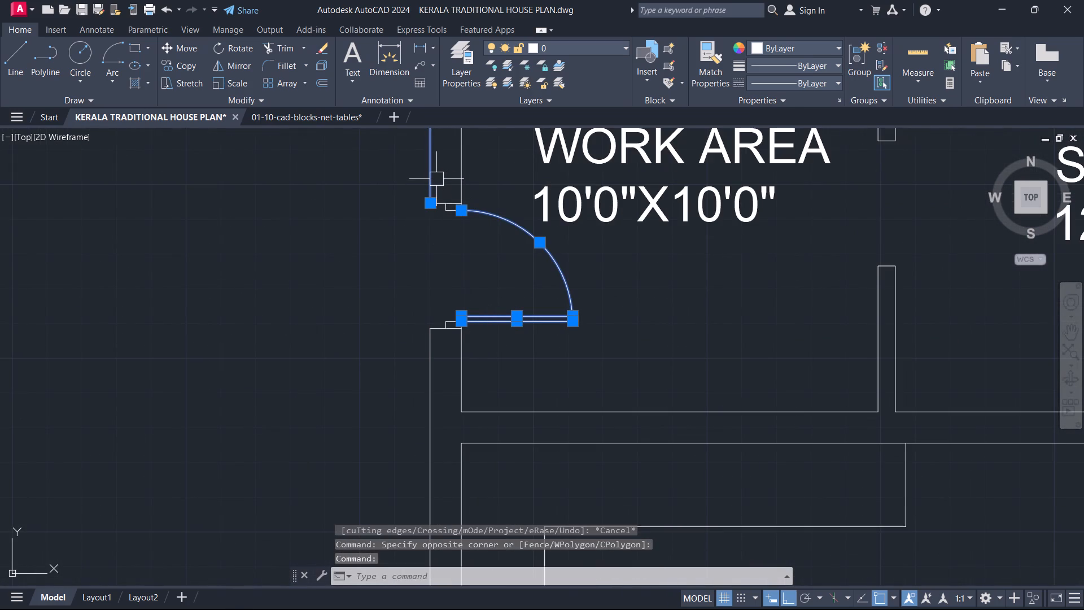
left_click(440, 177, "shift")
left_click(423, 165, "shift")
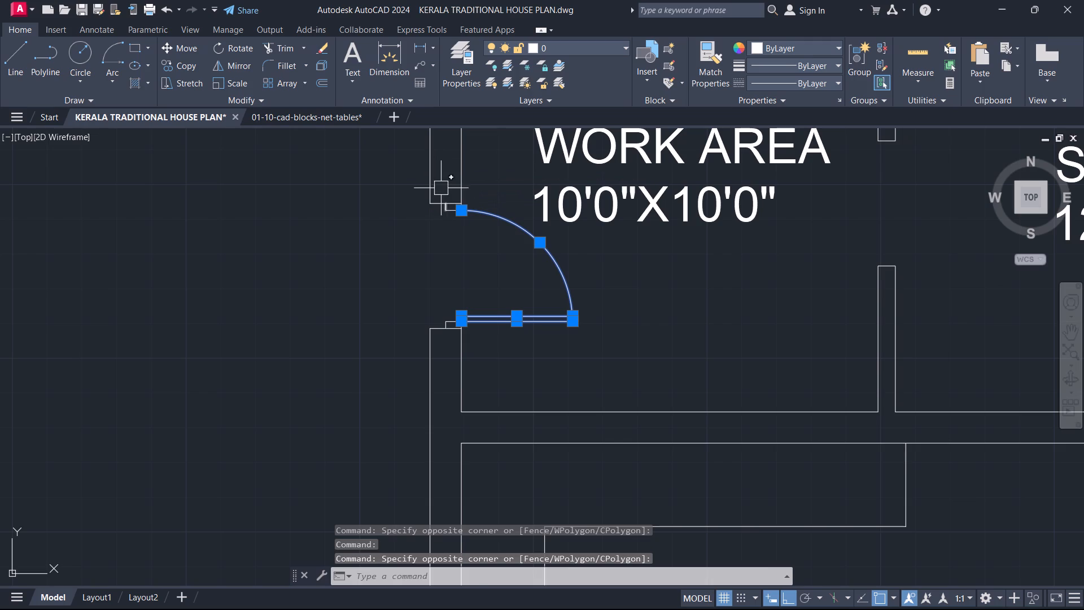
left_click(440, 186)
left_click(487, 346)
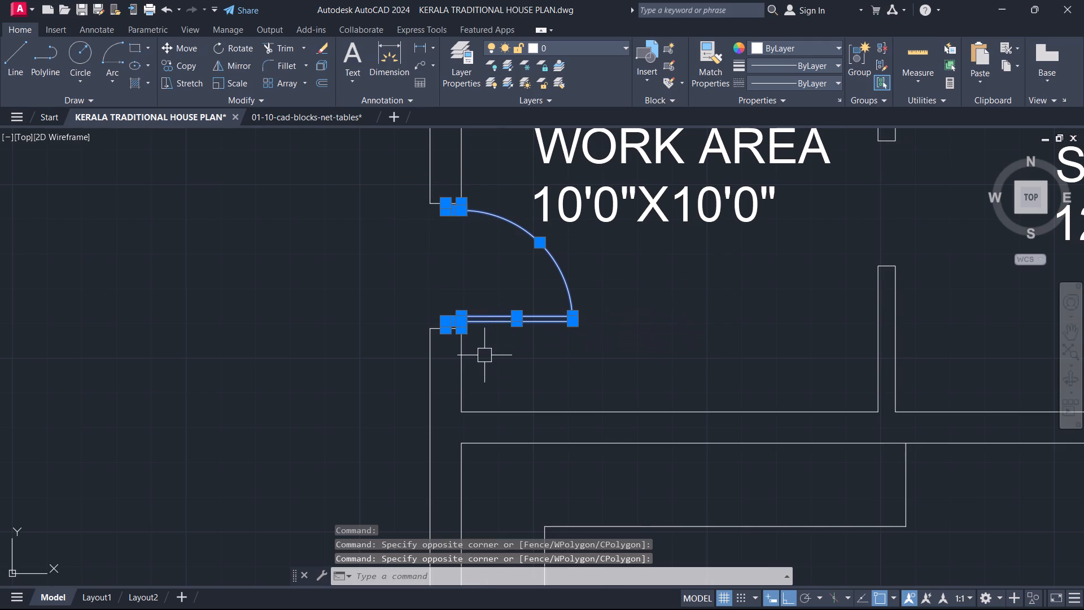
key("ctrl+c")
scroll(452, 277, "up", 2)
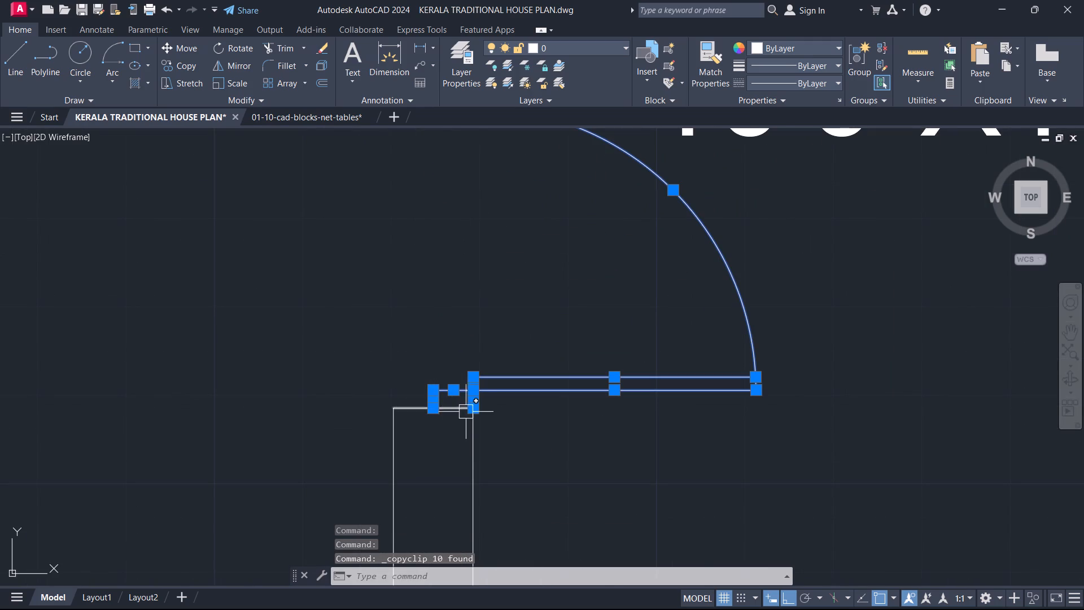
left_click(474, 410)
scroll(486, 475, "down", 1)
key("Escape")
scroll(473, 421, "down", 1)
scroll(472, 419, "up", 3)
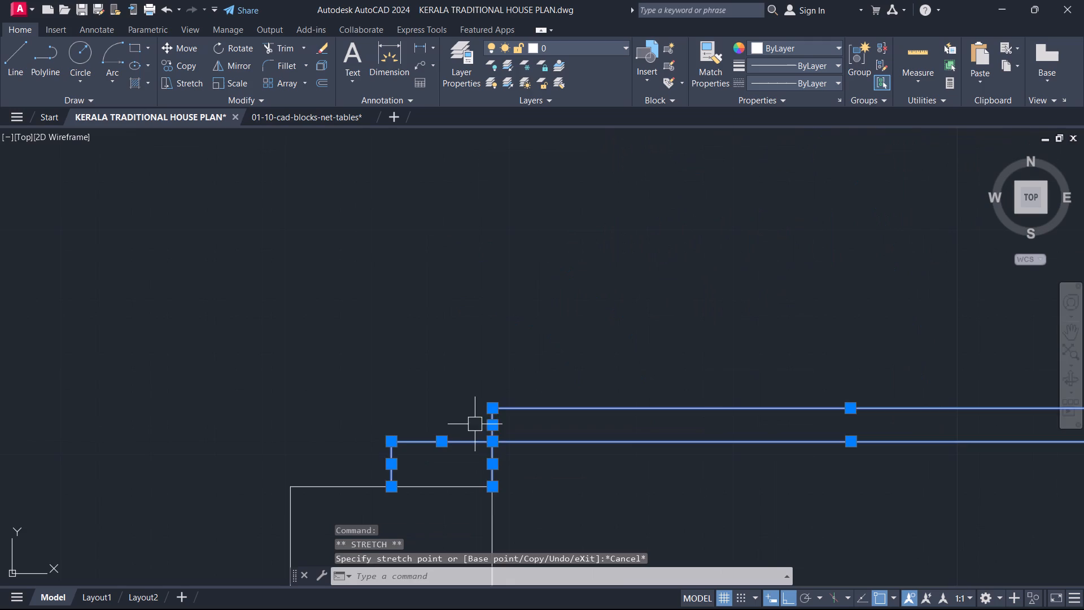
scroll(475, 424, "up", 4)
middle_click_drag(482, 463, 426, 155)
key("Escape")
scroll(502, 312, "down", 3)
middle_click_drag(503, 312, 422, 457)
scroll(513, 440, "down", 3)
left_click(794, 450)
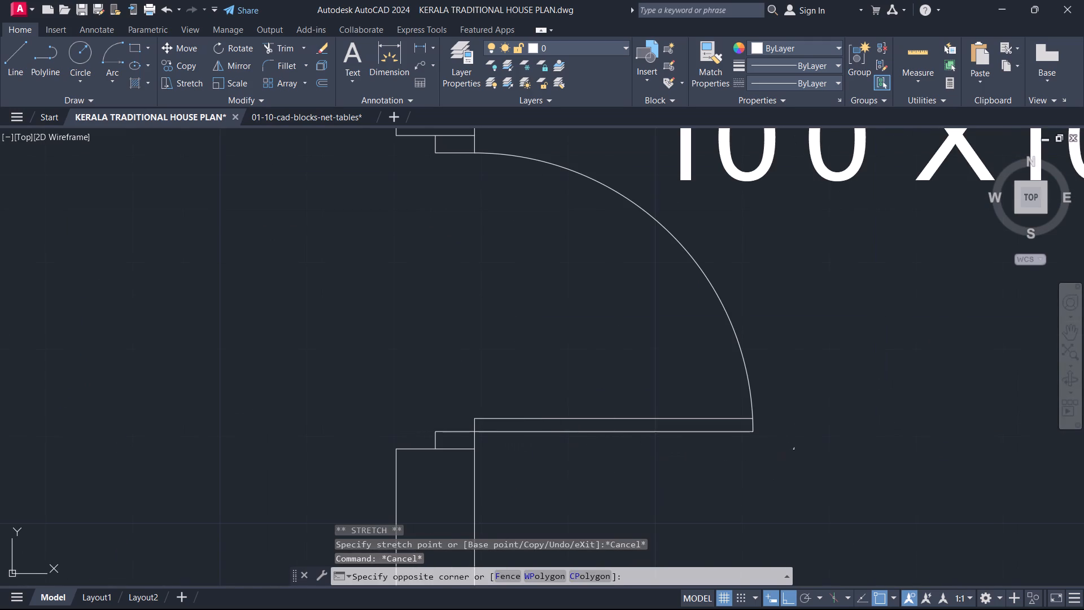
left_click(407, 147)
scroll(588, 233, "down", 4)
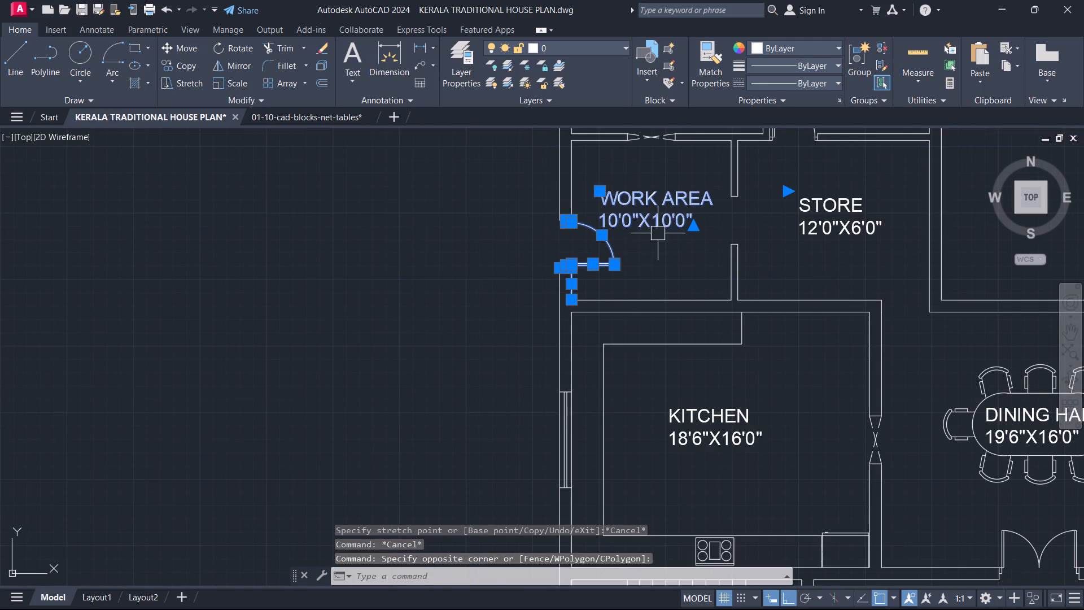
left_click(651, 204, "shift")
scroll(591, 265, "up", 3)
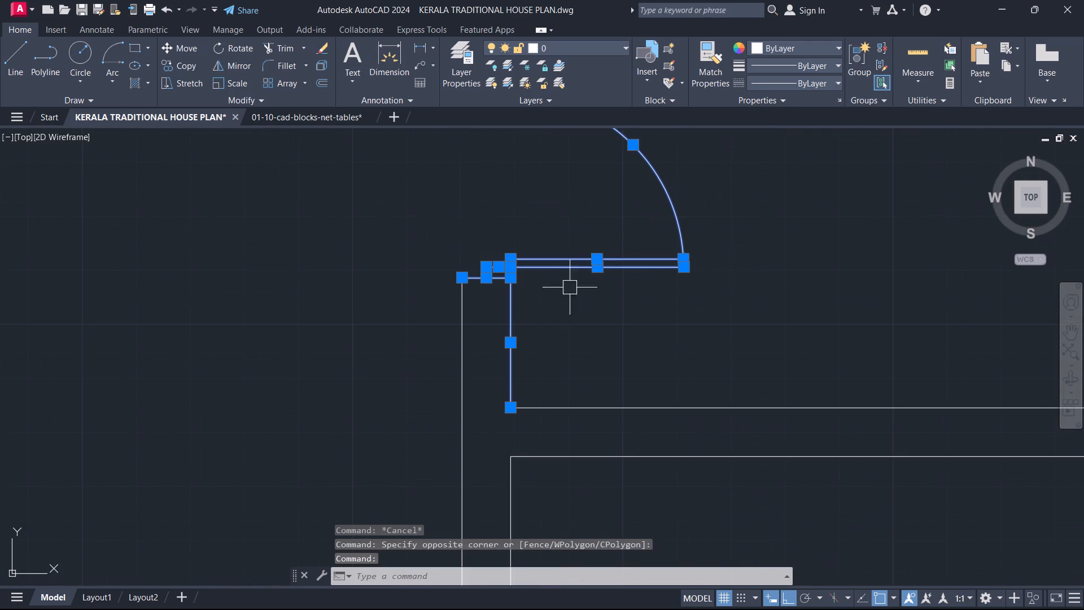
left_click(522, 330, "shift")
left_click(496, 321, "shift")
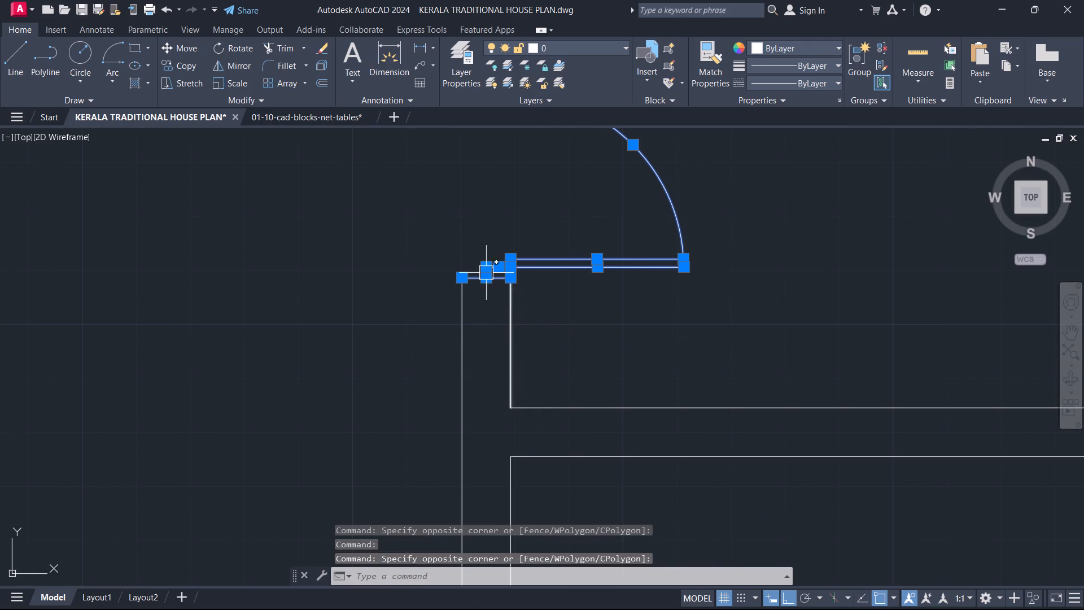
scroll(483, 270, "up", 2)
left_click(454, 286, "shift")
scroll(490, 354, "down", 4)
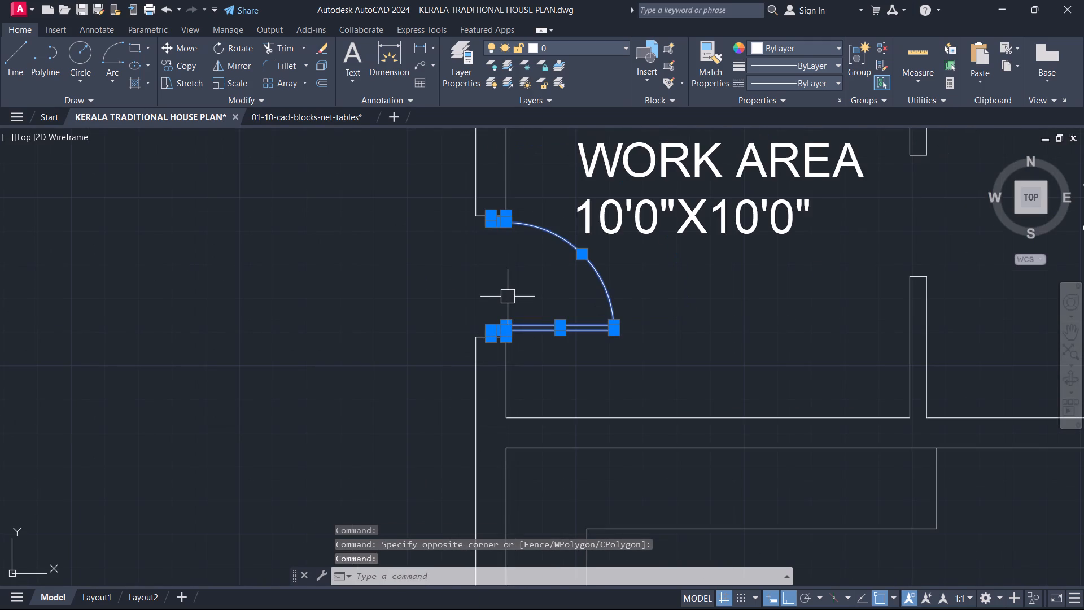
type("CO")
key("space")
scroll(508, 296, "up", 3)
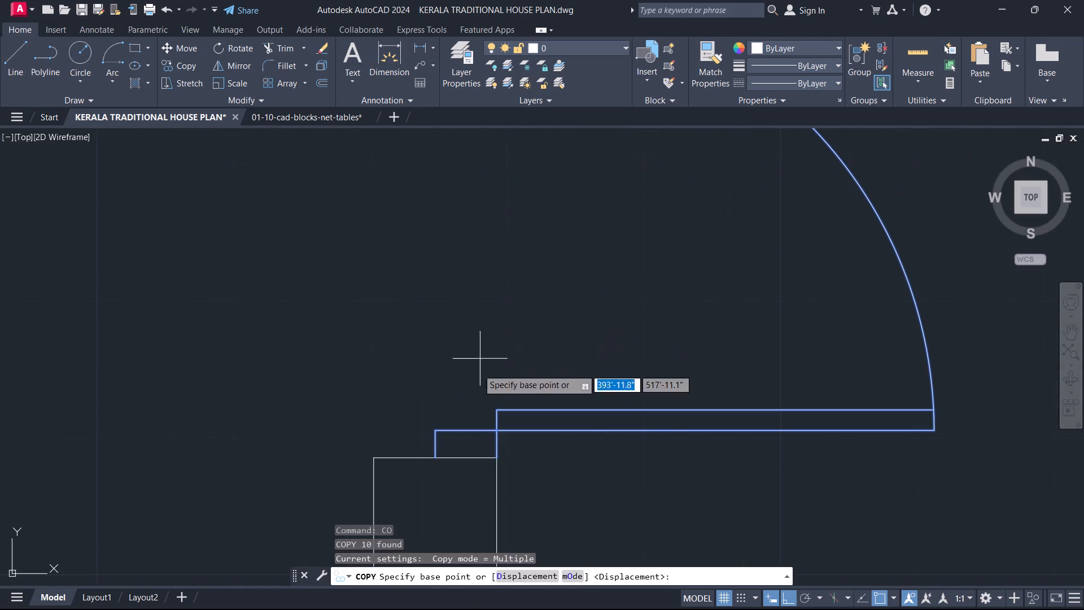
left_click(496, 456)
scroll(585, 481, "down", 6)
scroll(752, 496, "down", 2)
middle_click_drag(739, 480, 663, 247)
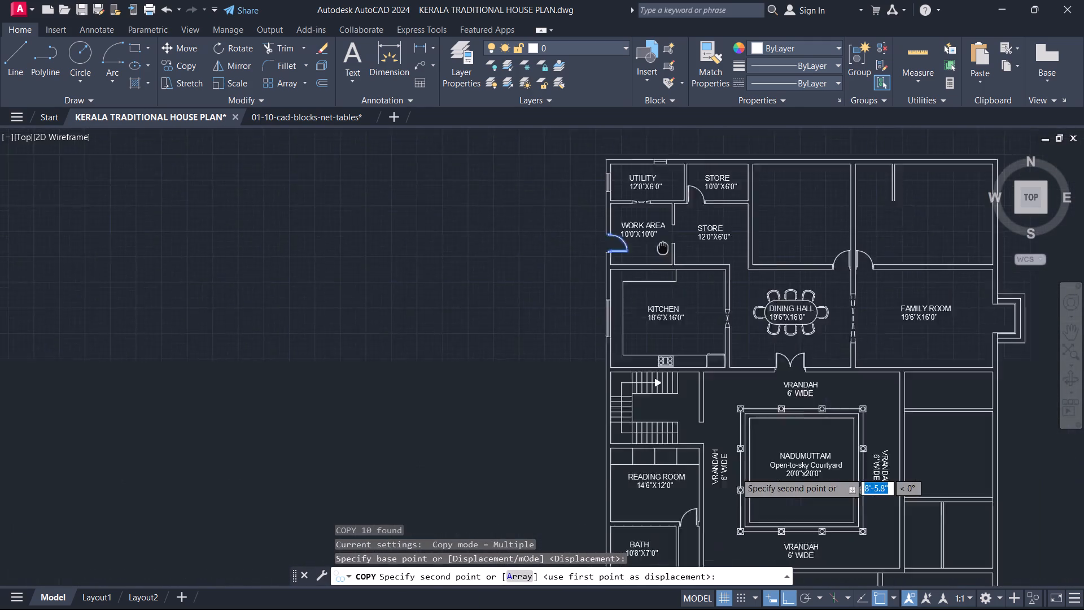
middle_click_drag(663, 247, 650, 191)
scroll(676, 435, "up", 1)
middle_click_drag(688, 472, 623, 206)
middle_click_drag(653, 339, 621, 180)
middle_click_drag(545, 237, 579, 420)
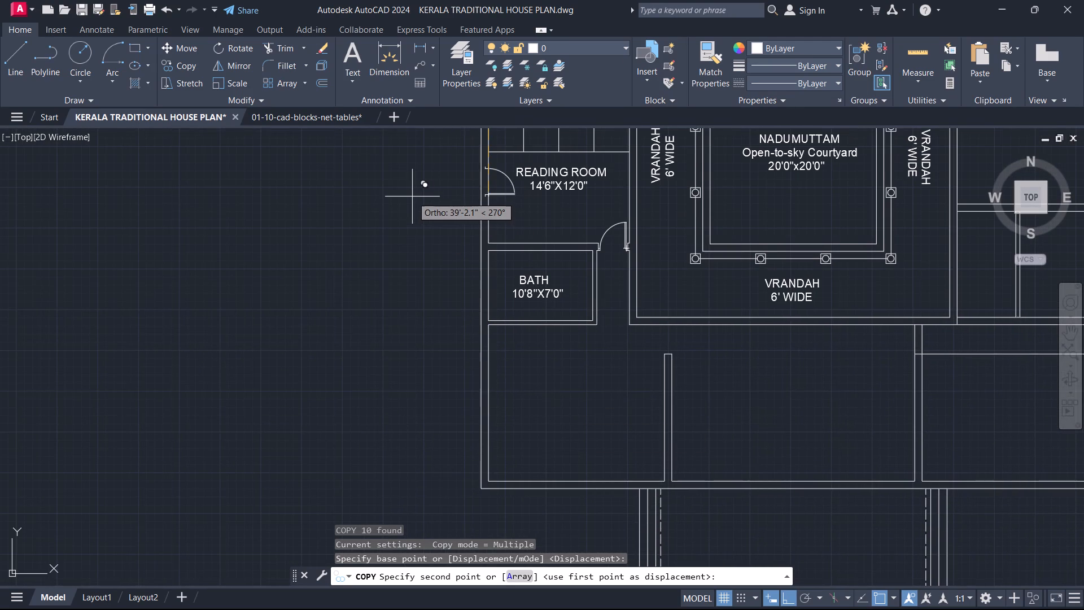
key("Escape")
Copy the work area door with its jambs from its upper jamb corner to the top end of the shortened partition wall.
middle_click_drag(431, 190, 493, 417)
scroll(474, 278, "down", 1)
middle_click_drag(504, 206, 461, 373)
scroll(504, 206, "up", 1)
scroll(451, 313, "up", 2)
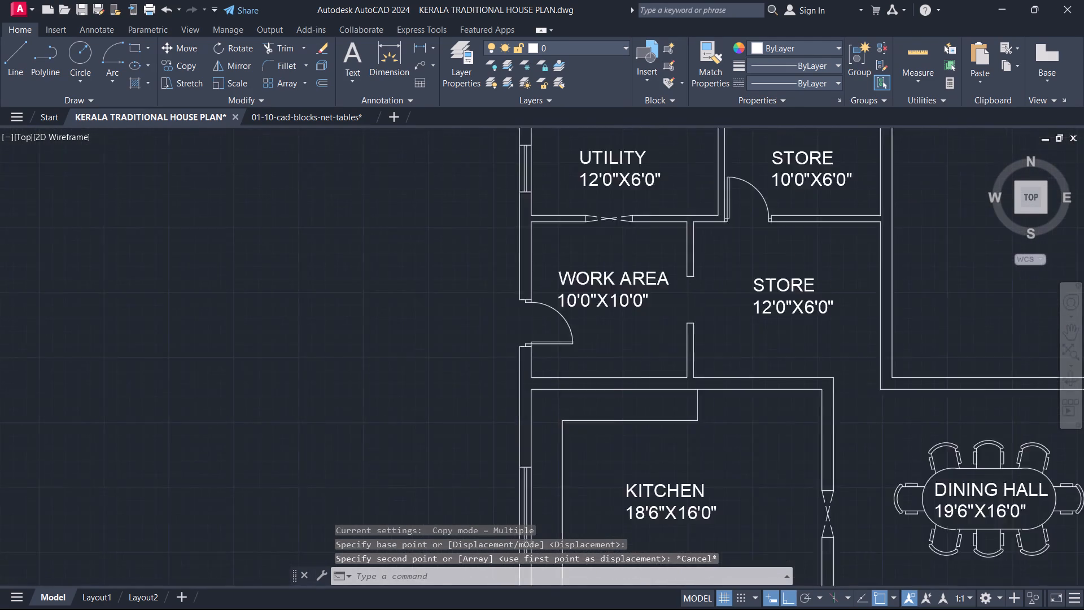
scroll(451, 313, "up", 1)
scroll(636, 245, "up", 1)
left_click_drag(635, 247, 633, 268)
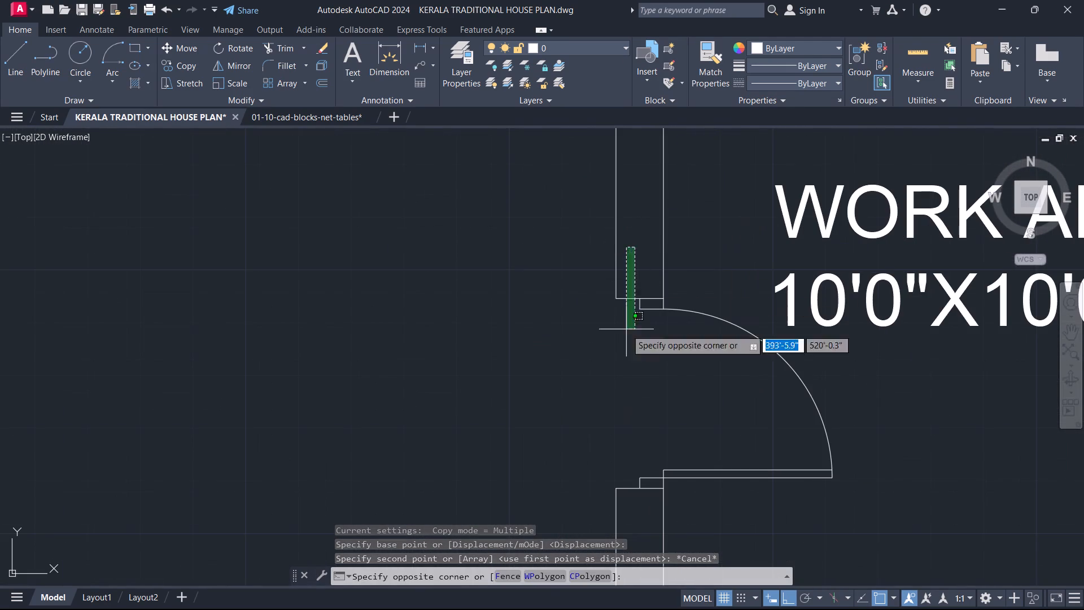
left_click(858, 525)
type("CO")
key("space")
scroll(649, 330, "up", 1)
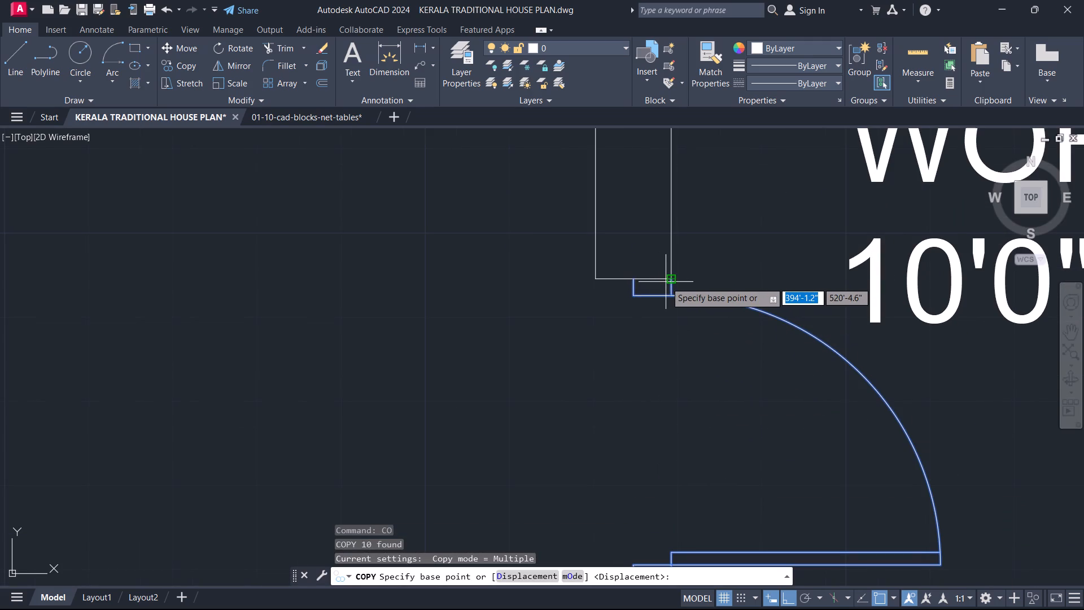
left_click(666, 282)
scroll(695, 403, "down", 3)
middle_click_drag(693, 403, 316, 1)
scroll(311, 5, "up", 1)
scroll(501, 269, "down", 2)
scroll(515, 281, "up", 1)
scroll(535, 291, "down", 1)
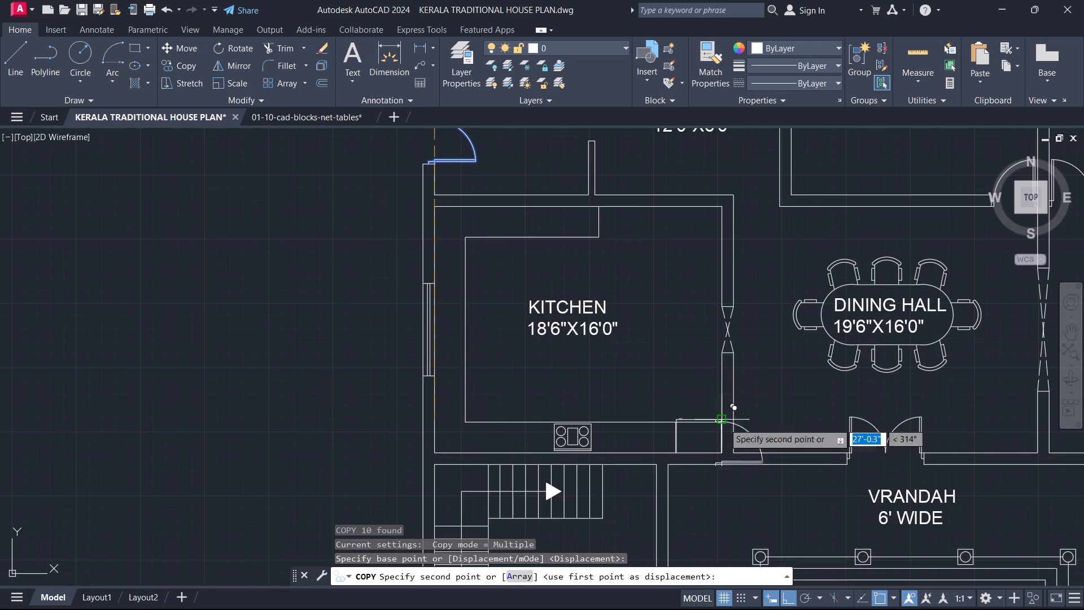
middle_click_drag(692, 483, 410, 91)
scroll(518, 293, "down", 3)
scroll(519, 371, "up", 3)
scroll(413, 417, "up", 3)
left_click(491, 356)
key("Escape")
Mirror the copied door and jambs about a horizontal line through the partition's top end, erasing the source objects.
middle_click_drag(545, 404, 517, 207)
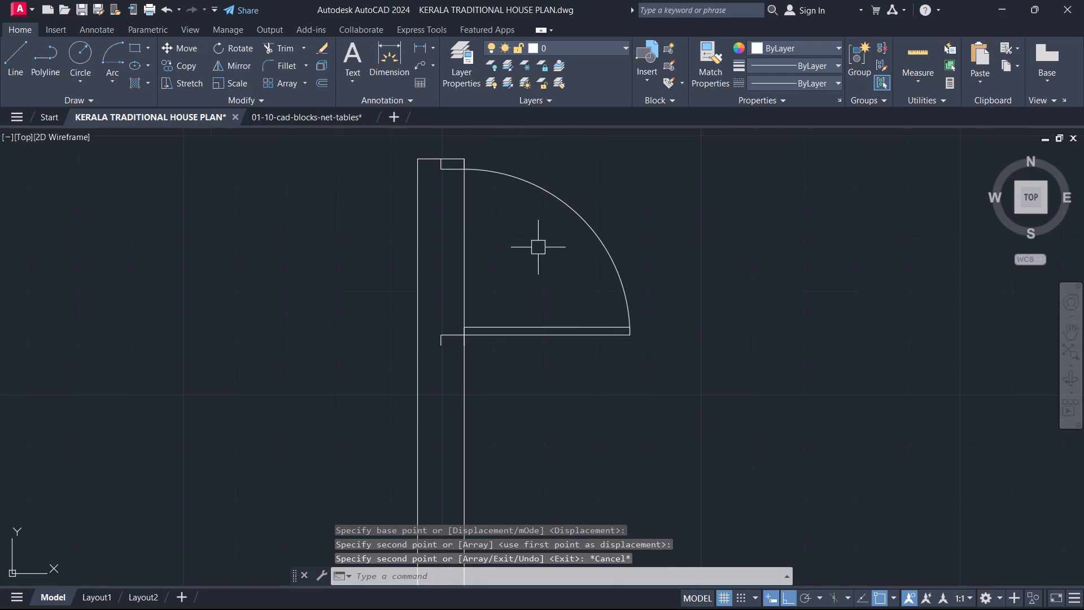
left_click_drag(672, 367, 659, 353)
left_click(519, 206)
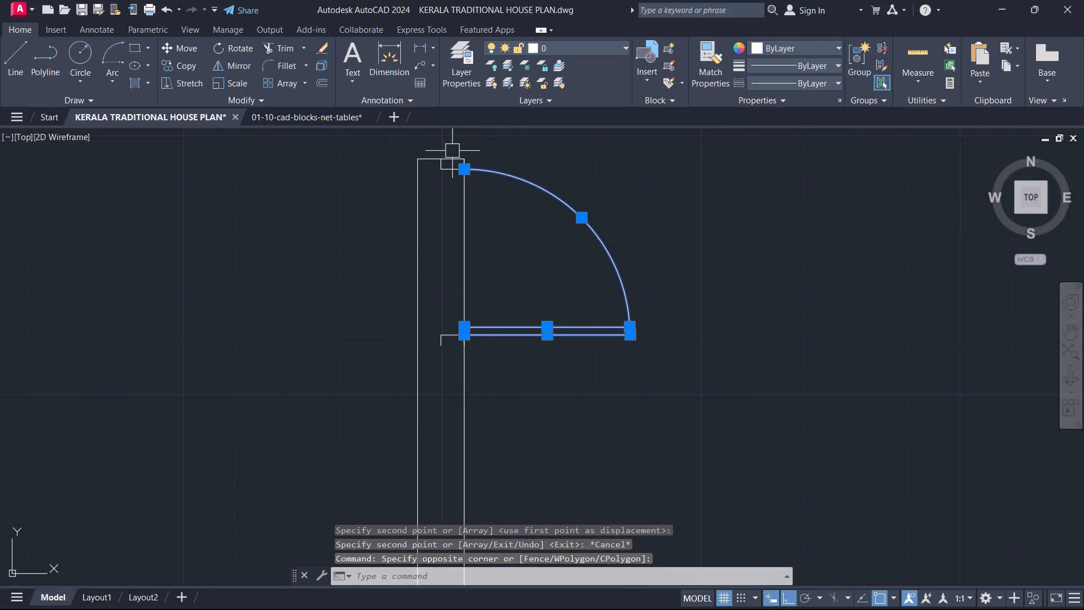
left_click(432, 140)
left_click(529, 425)
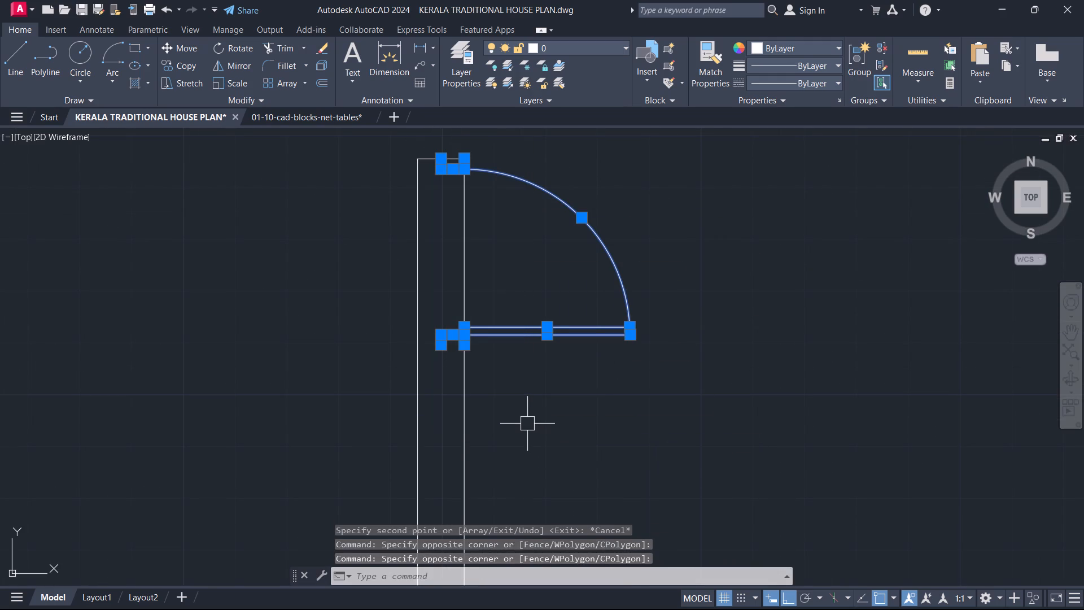
type("MI")
key("space")
middle_click_drag(370, 188, 412, 359)
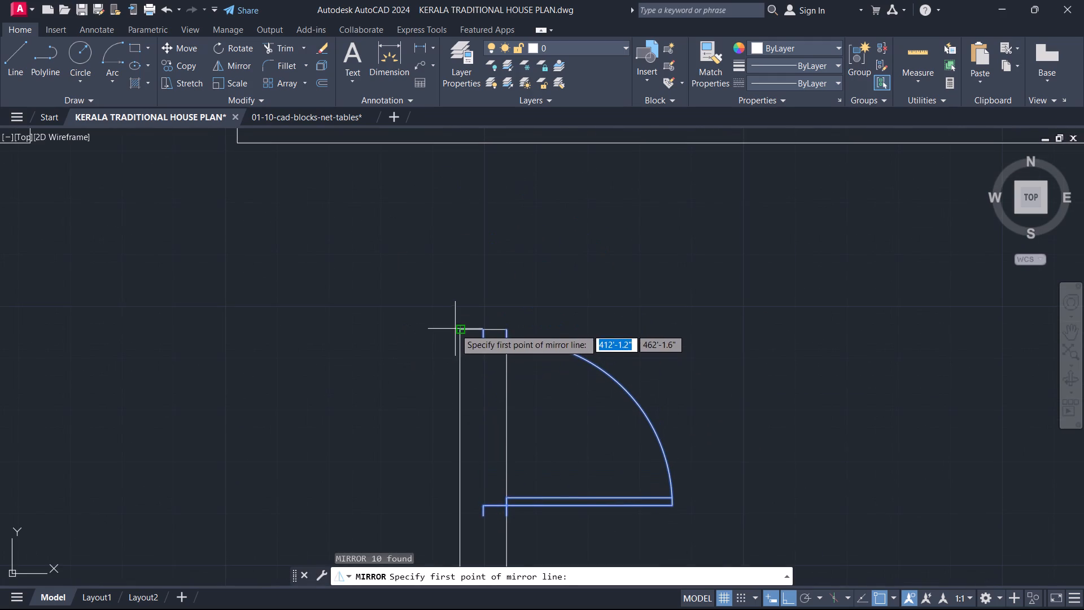
left_click(455, 329)
left_click(601, 314)
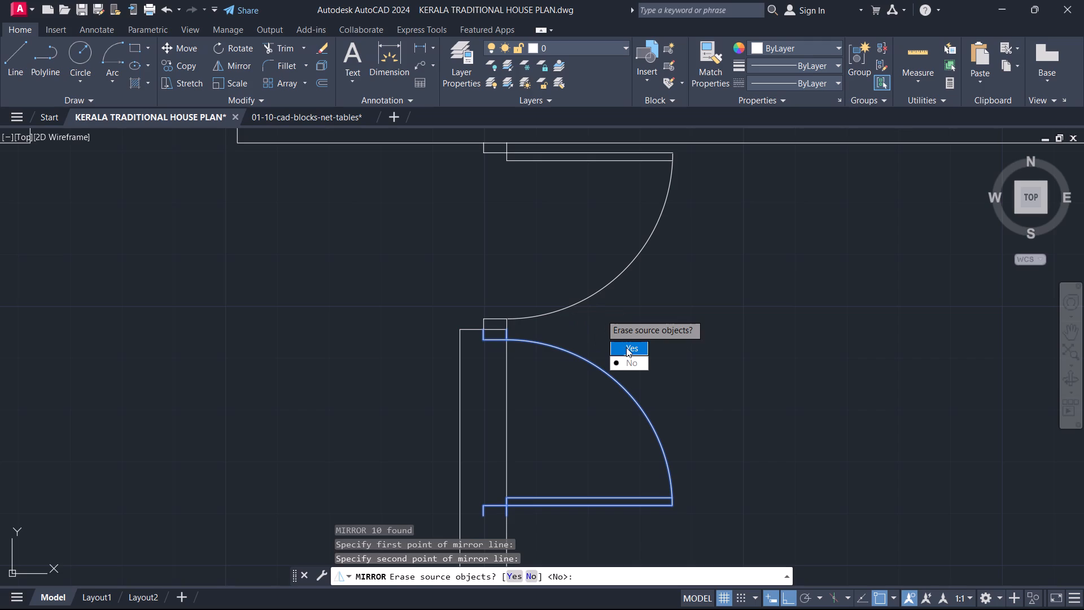
left_click_drag(626, 347, 601, 315)
Mirror the door and jambs about a vertical line through the partition's centre so it swings towards the bath side, erasing the source objects.
middle_click_drag(509, 232, 540, 375)
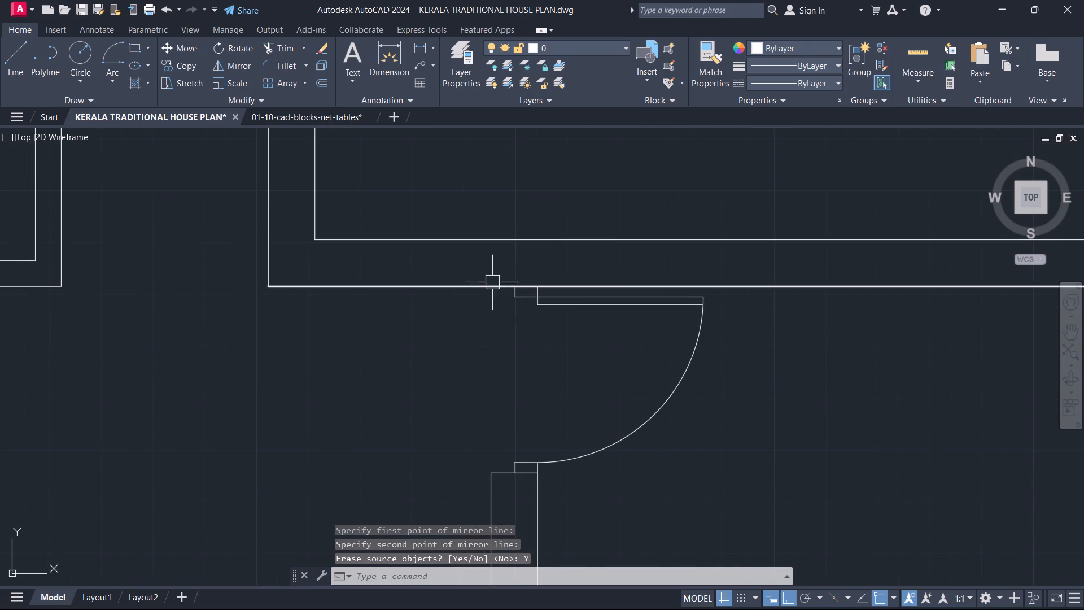
left_click(487, 270)
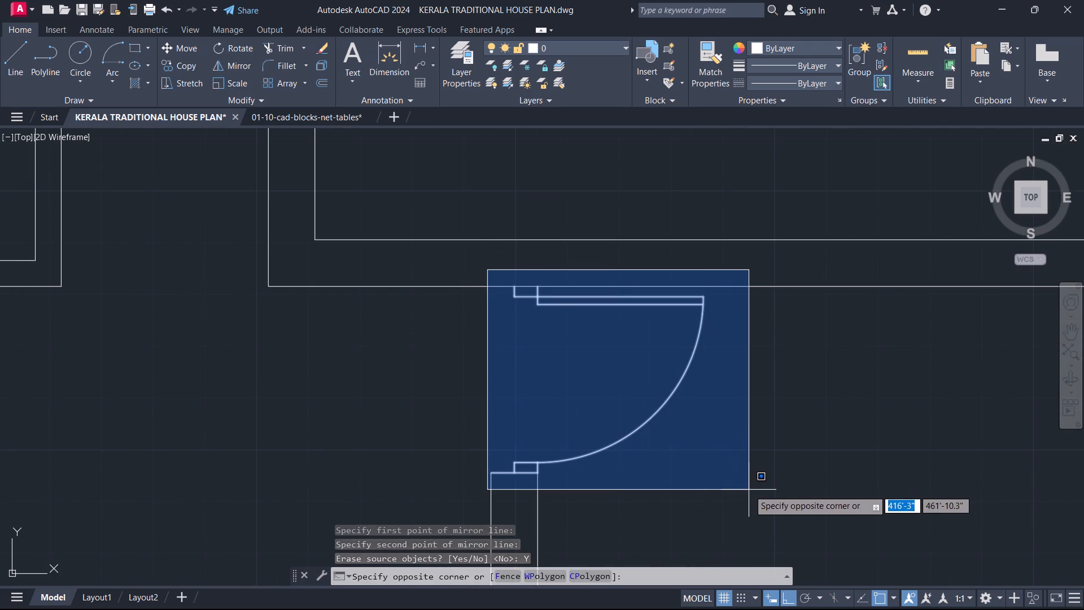
left_click(749, 490)
scroll(505, 489, "up", 2)
left_click(506, 485, "shift")
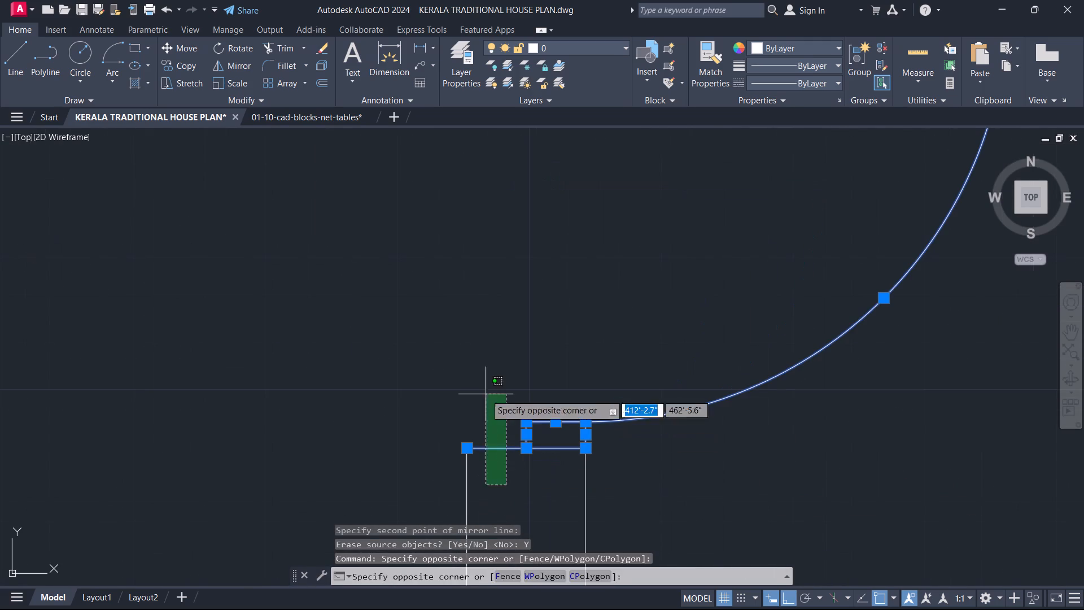
left_click(485, 394, "shift")
type("MI")
key("space")
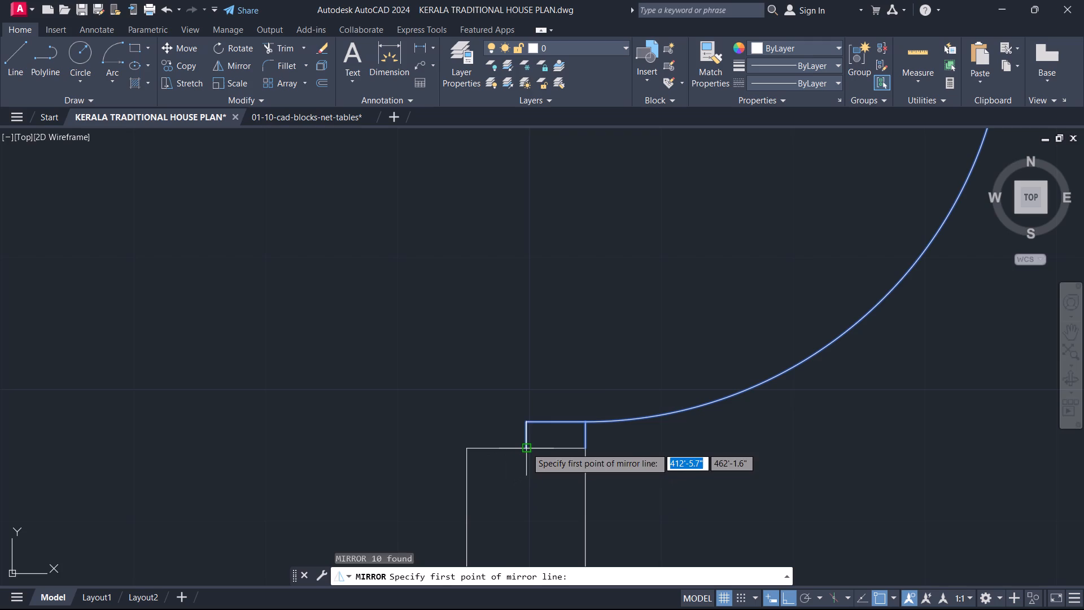
left_click(526, 447)
left_click(509, 333)
left_click_drag(525, 363, 509, 334)
key("Escape")
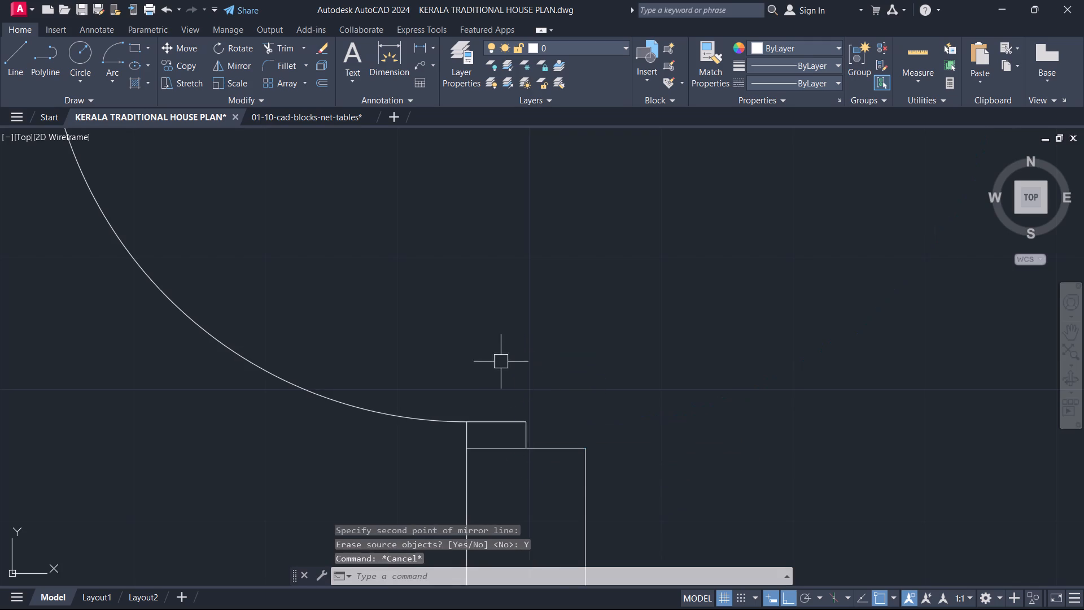
scroll(495, 363, "down", 4)
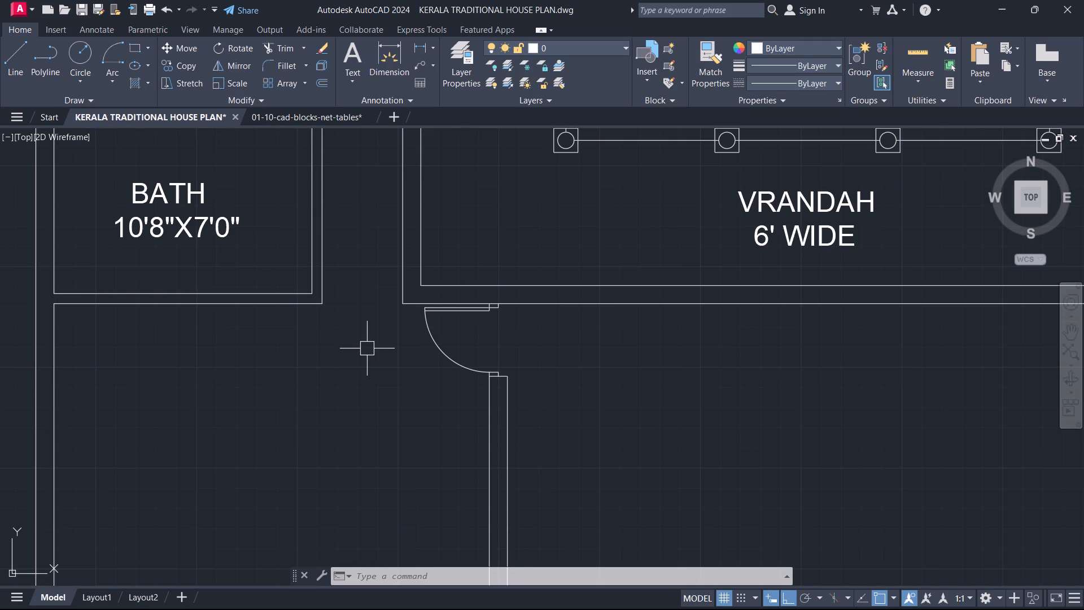
Switch to the 01-10-cad-blocks-net-tables drawing and close it without saving its changes.
key("alt+Tab")
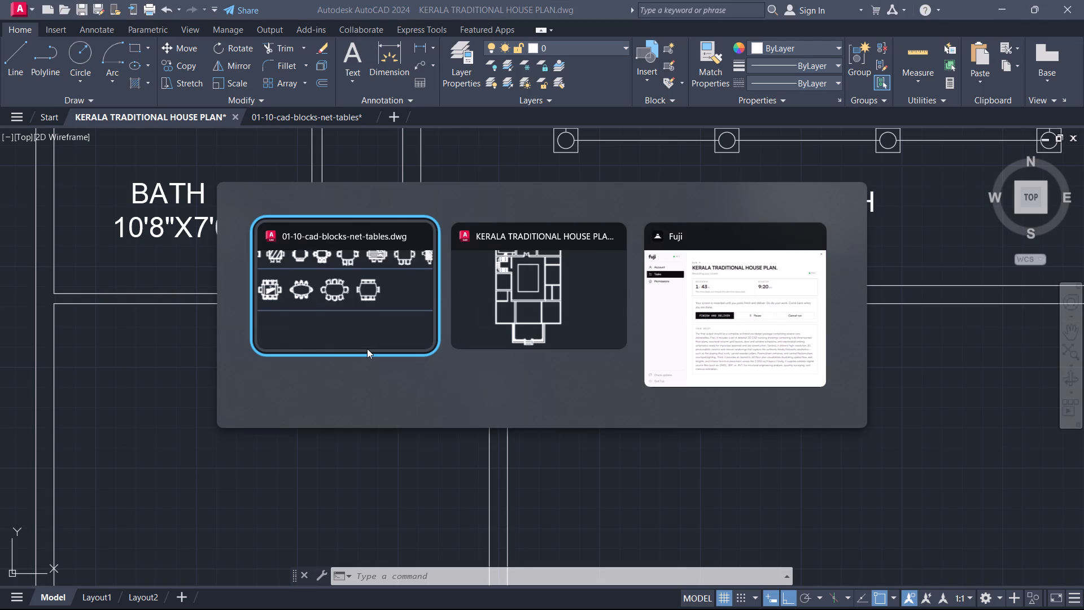
key("alt+Tab")
key("alt+Tab")
key("alt+Tab")
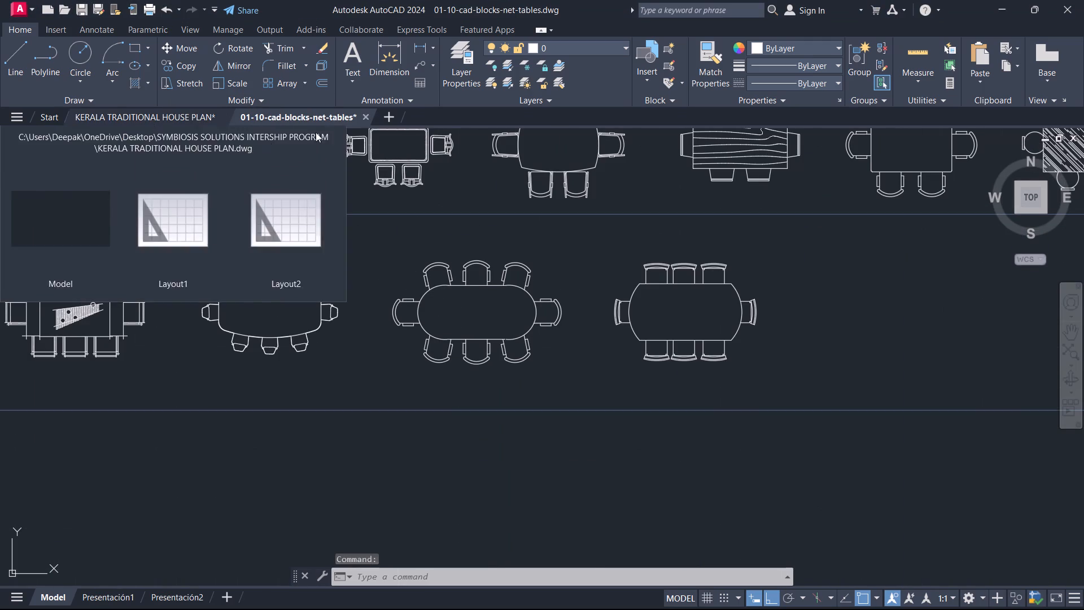
left_click(369, 119)
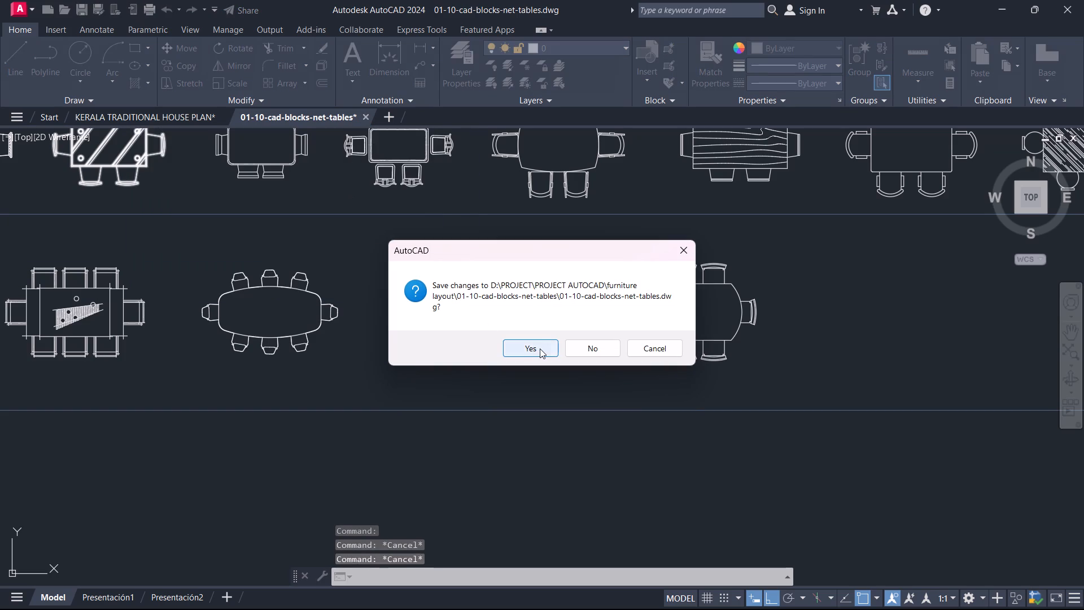
left_click(578, 350)
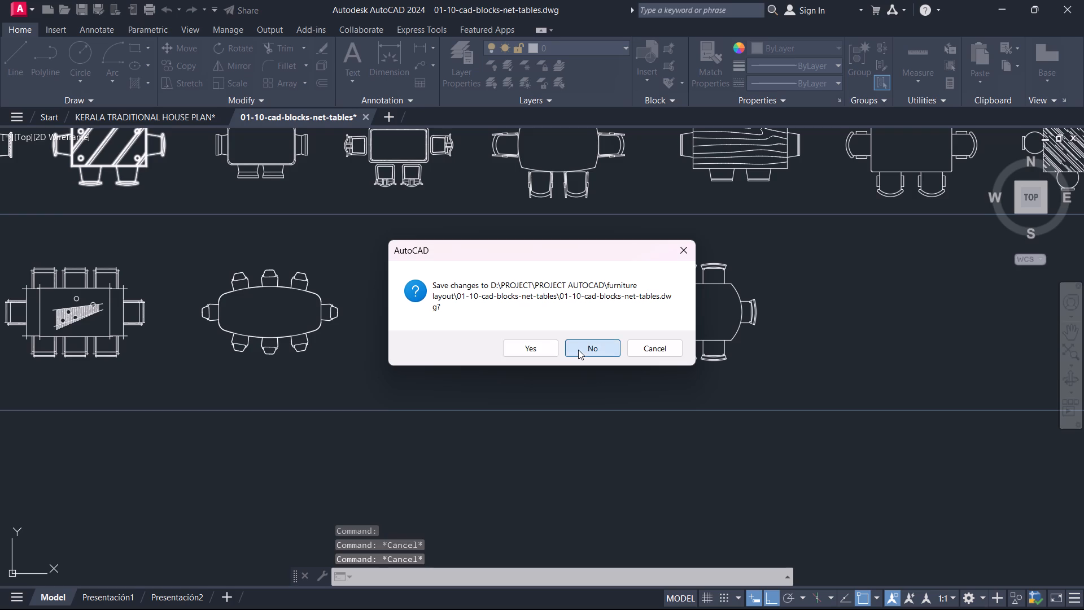
Extend the bath's lower inner wall line to the outer face of the wall beside the passage.
scroll(317, 335, "down", 3)
middle_click_drag(317, 335, 460, 401)
scroll(449, 378, "up", 2)
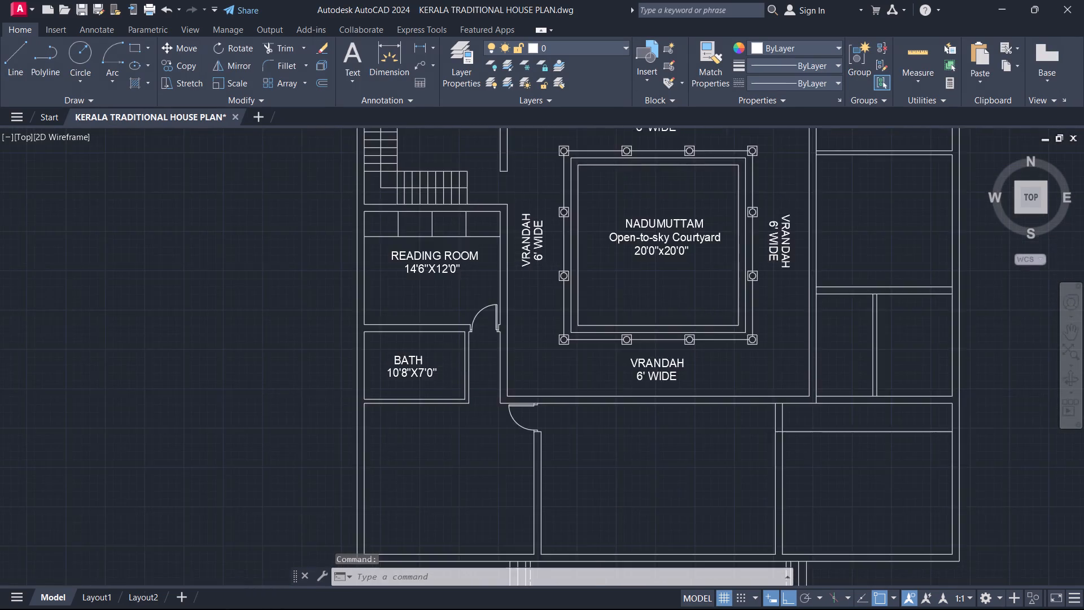
scroll(447, 373, "up", 1)
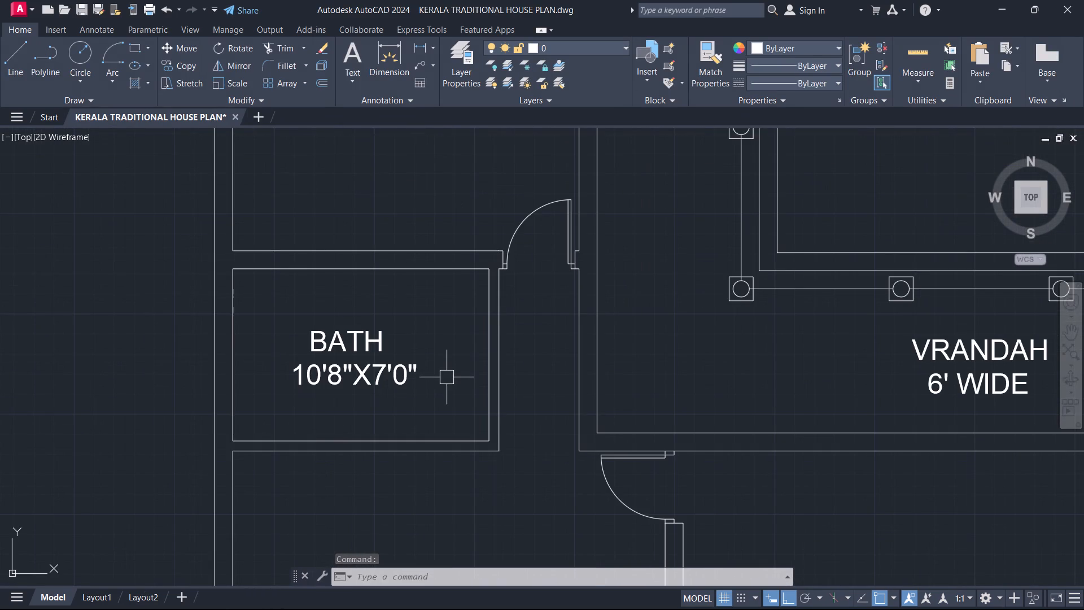
scroll(447, 377, "up", 1)
type("EX")
key("space")
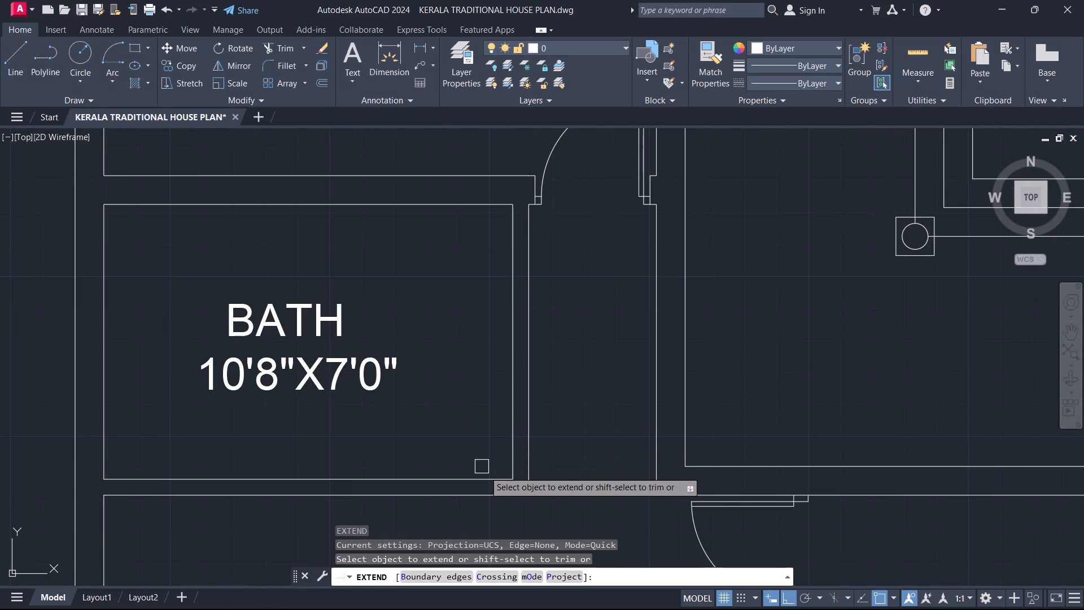
left_click(487, 477)
key("Escape")
Offset the bath's lower inner wall line 2'6" upward into the room.
key("o")
key("space")
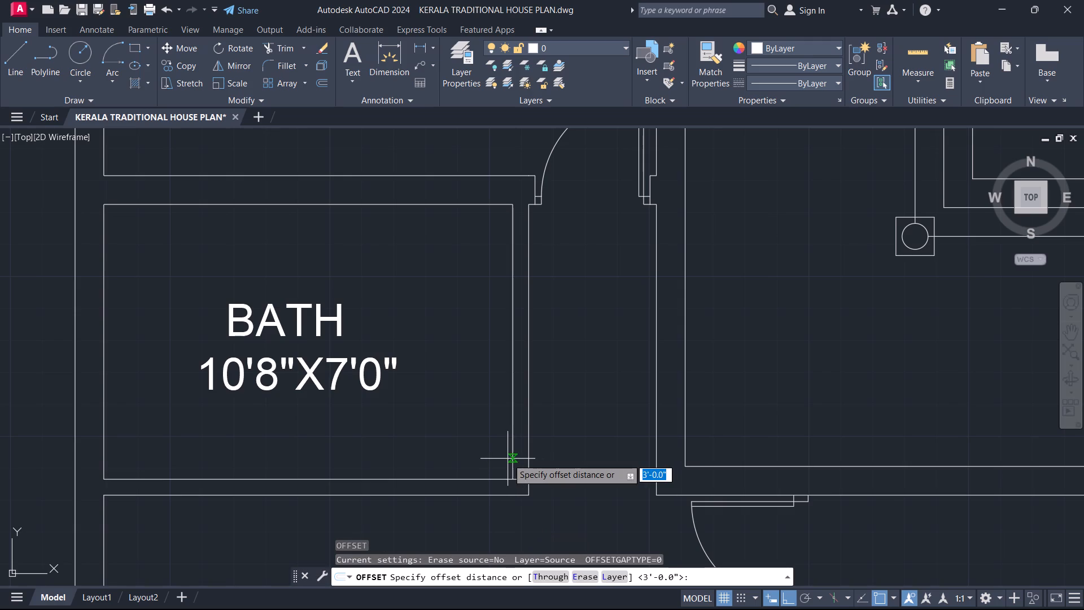
type("2'6")
key("Return")
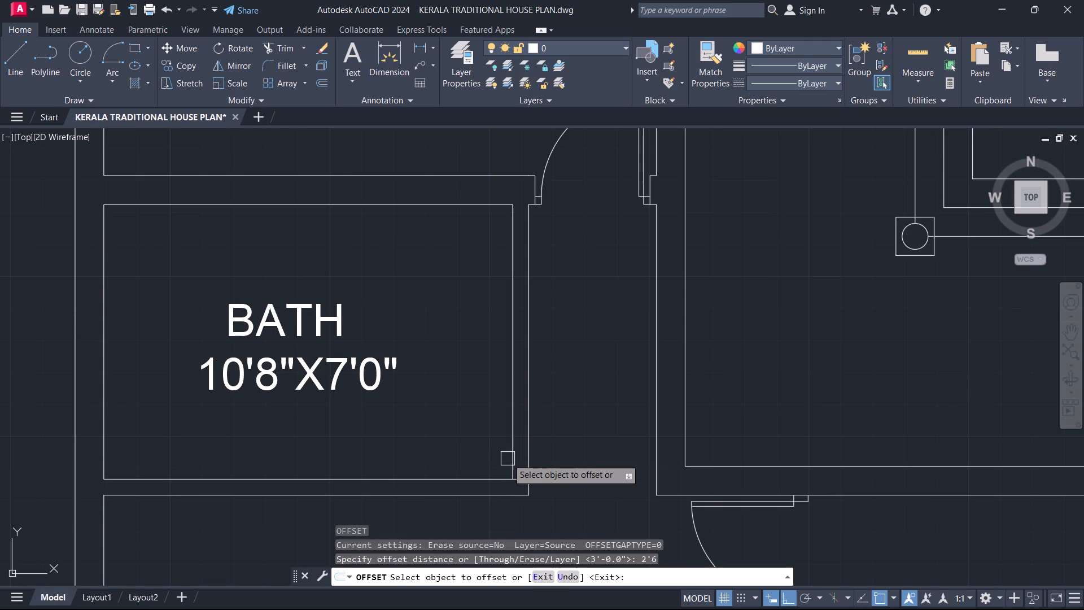
left_click(493, 481)
left_click(495, 442)
key("Escape")
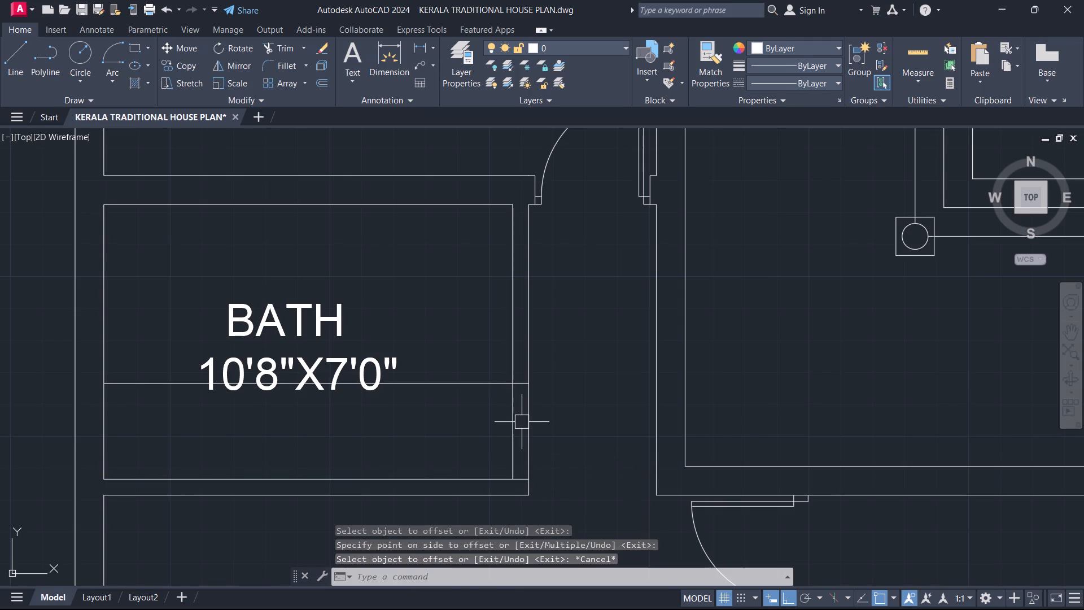
Trim the bath's passage-side wall below the offset line to open a doorway, and remove the leftover pieces of that line inside the room.
type("TR")
key("space")
left_click(540, 421)
left_click(490, 429)
left_click(457, 383)
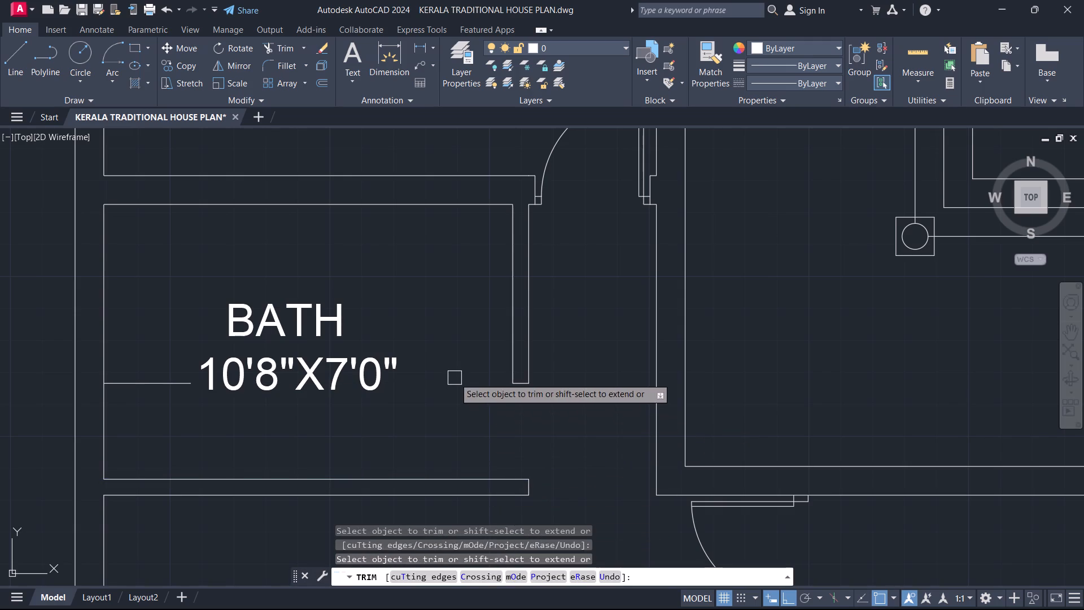
key("Escape")
left_click(151, 392)
left_click(135, 367)
key("Delete")
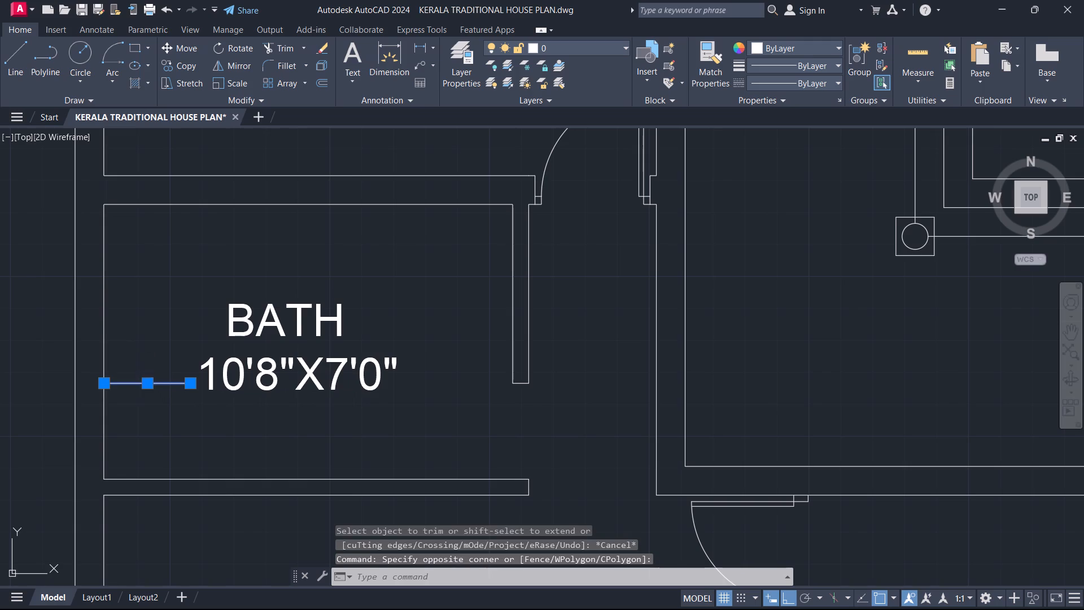
Draw a 2" deep door jamb from the midpoint of the upper wall end to its passage-side corner.
key("l")
key("space")
scroll(519, 408, "up", 3)
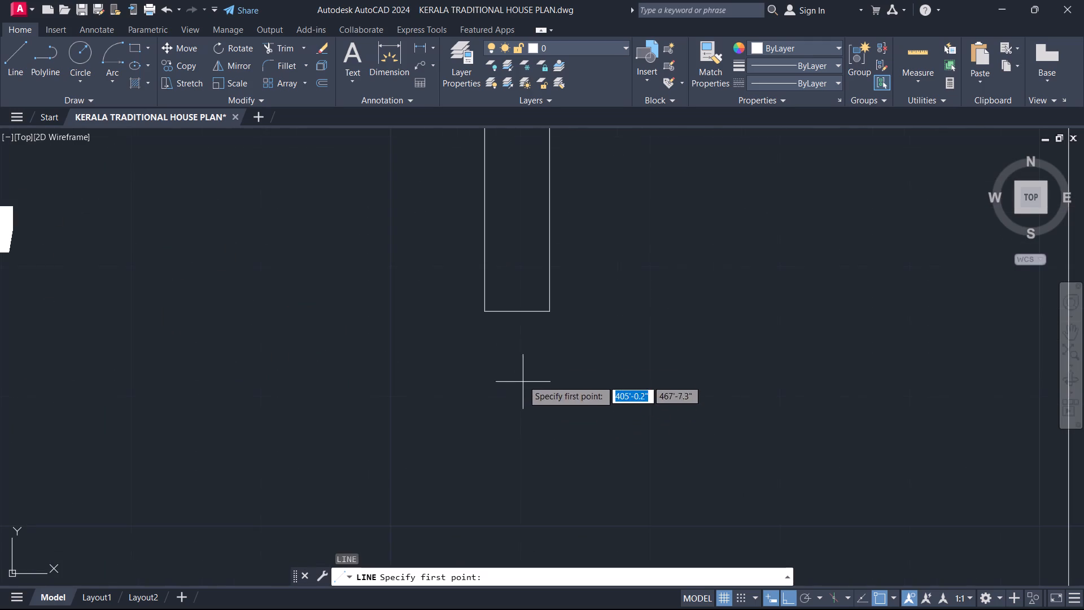
left_click(515, 312)
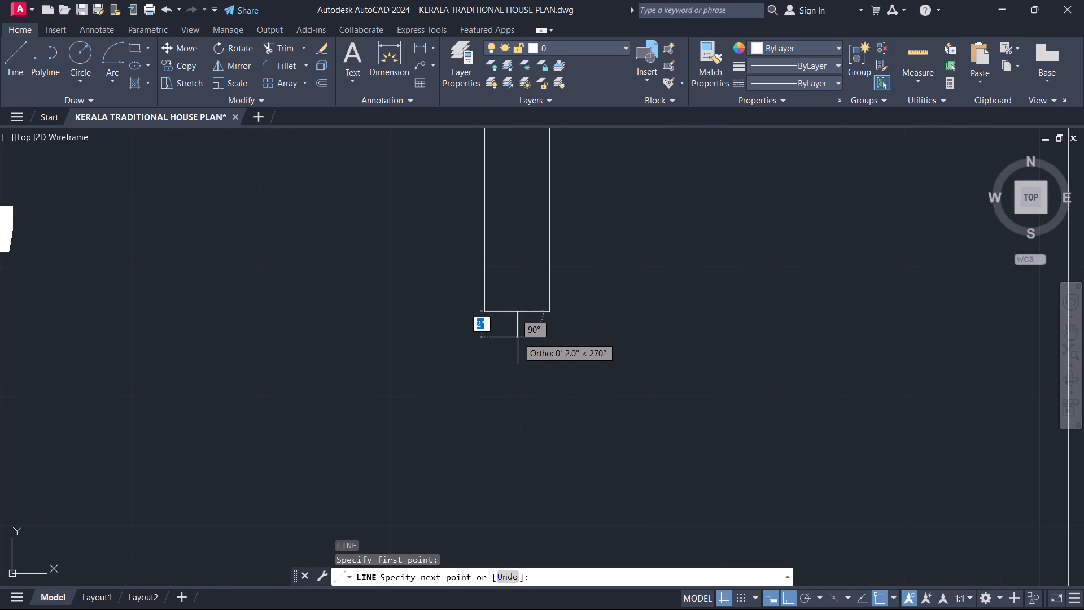
key("2")
key("Return")
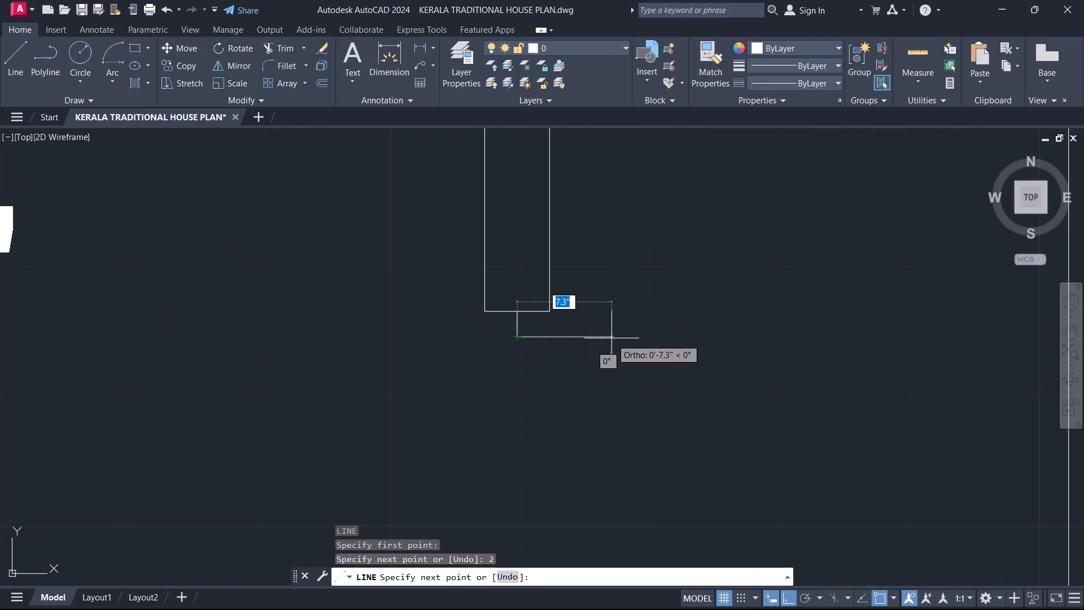
left_click(552, 337)
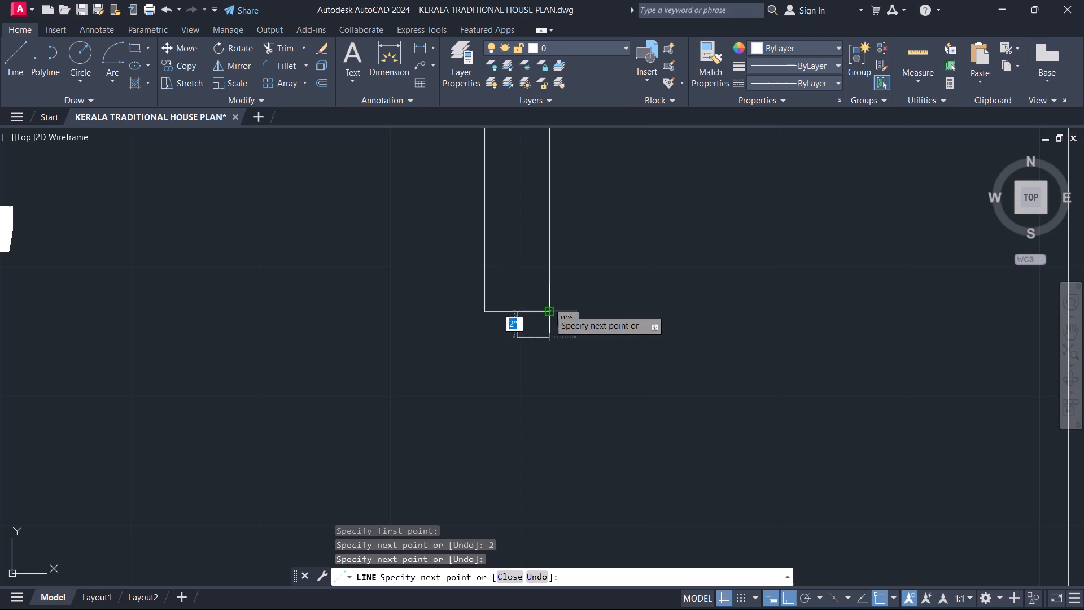
left_click(549, 310)
key("grave")
scroll(543, 382, "down", 1)
key("Escape")
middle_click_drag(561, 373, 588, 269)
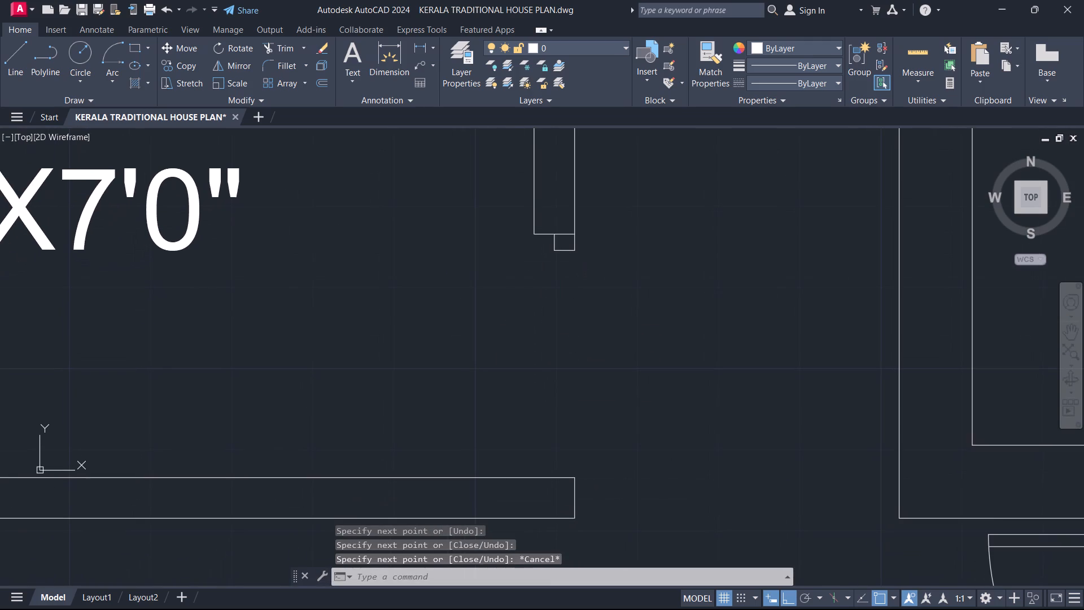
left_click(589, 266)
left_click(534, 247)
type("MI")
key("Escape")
Copy the jamb from its upper passage-side corner to the corner of the lower wall at the bath doorway.
left_click(601, 260)
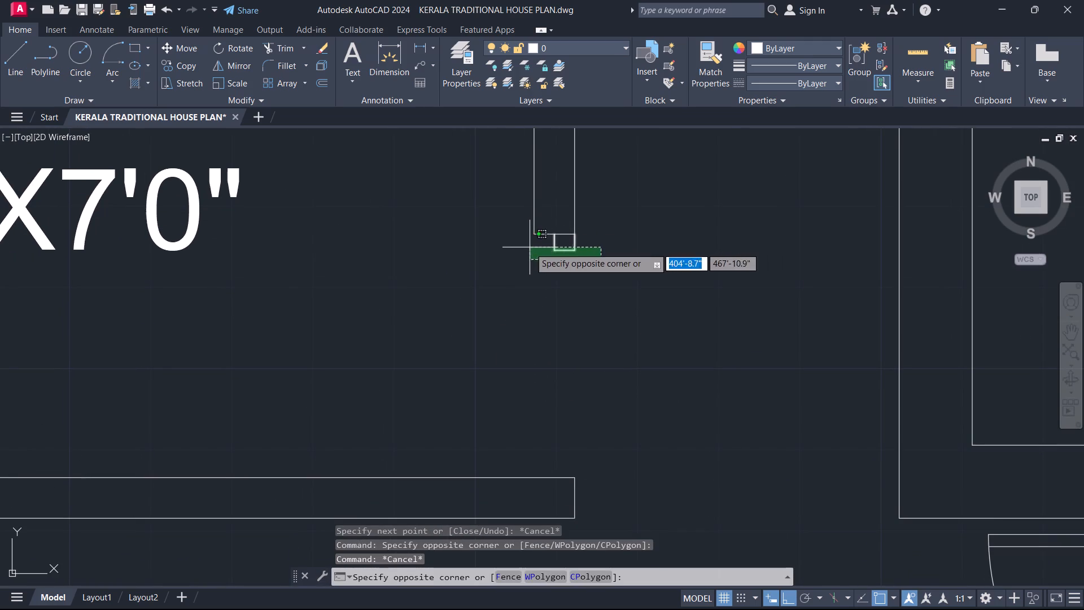
left_click(530, 247)
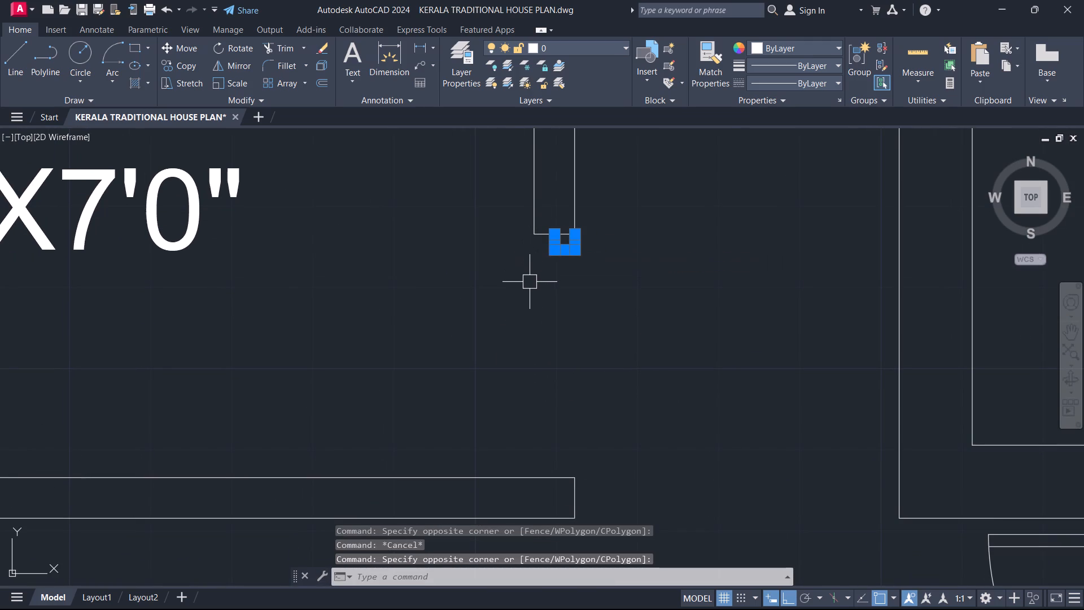
key("c")
key("o")
key("space")
scroll(558, 290, "up", 2)
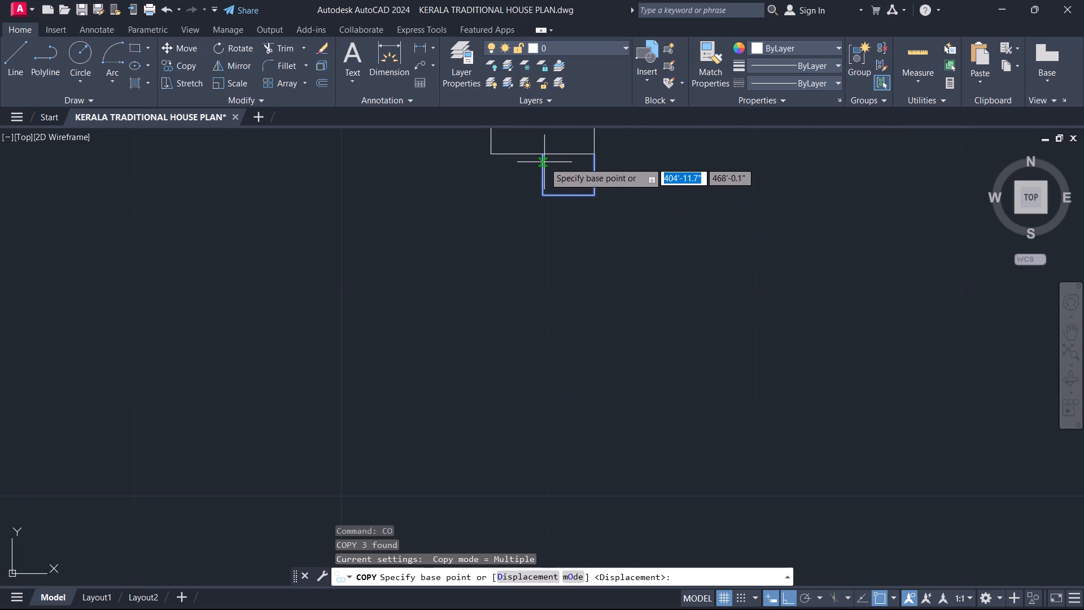
left_click(599, 154)
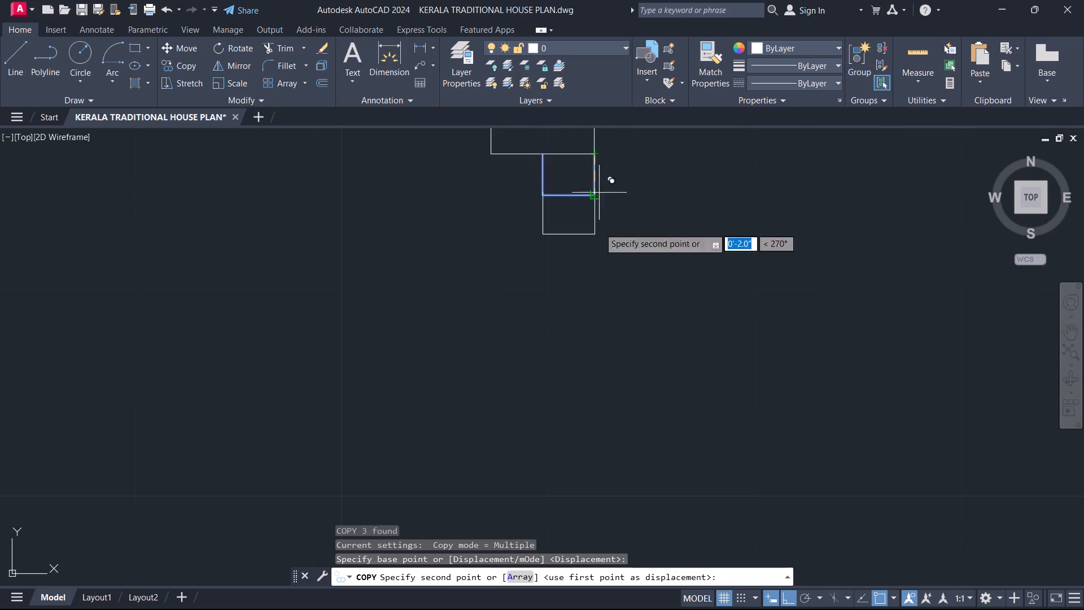
middle_click_drag(600, 338, 614, 114)
scroll(593, 402, "down", 3)
scroll(599, 437, "up", 3)
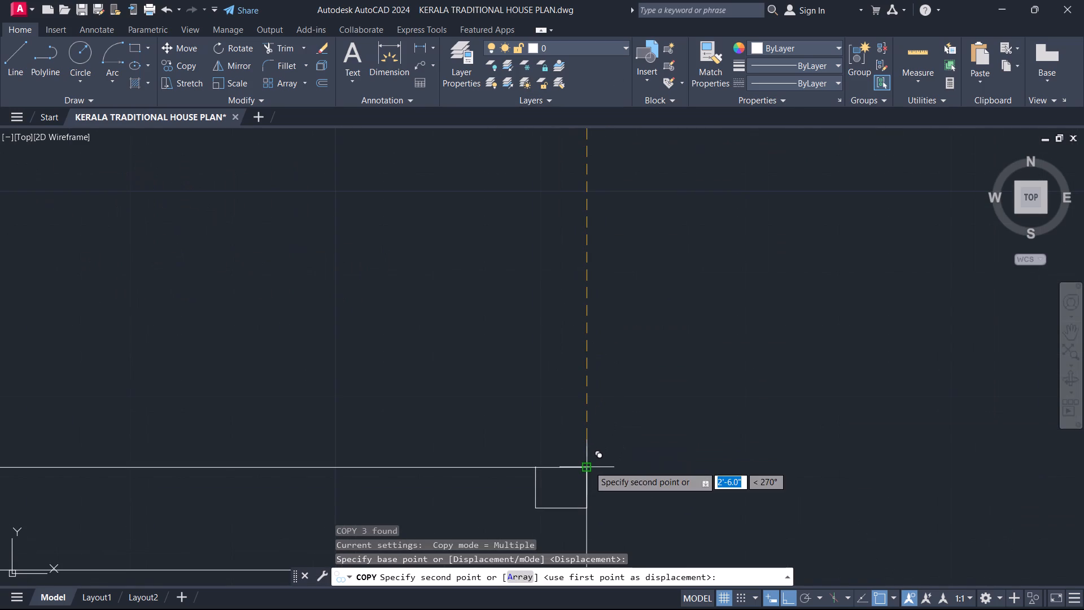
left_click(589, 466)
key("Escape")
Mirror the copied jamb about the lower wall's top line so it projects into the opening, erasing the source objects.
left_click_drag(442, 425, 458, 435)
left_click(676, 521)
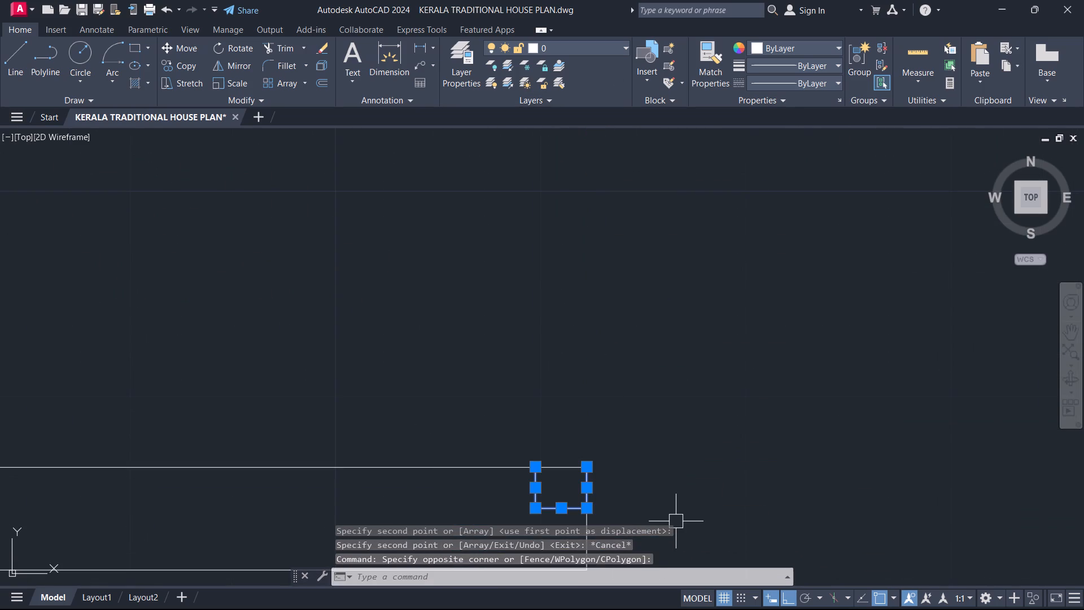
key("m")
key("i")
key("space")
scroll(575, 463, "up", 1)
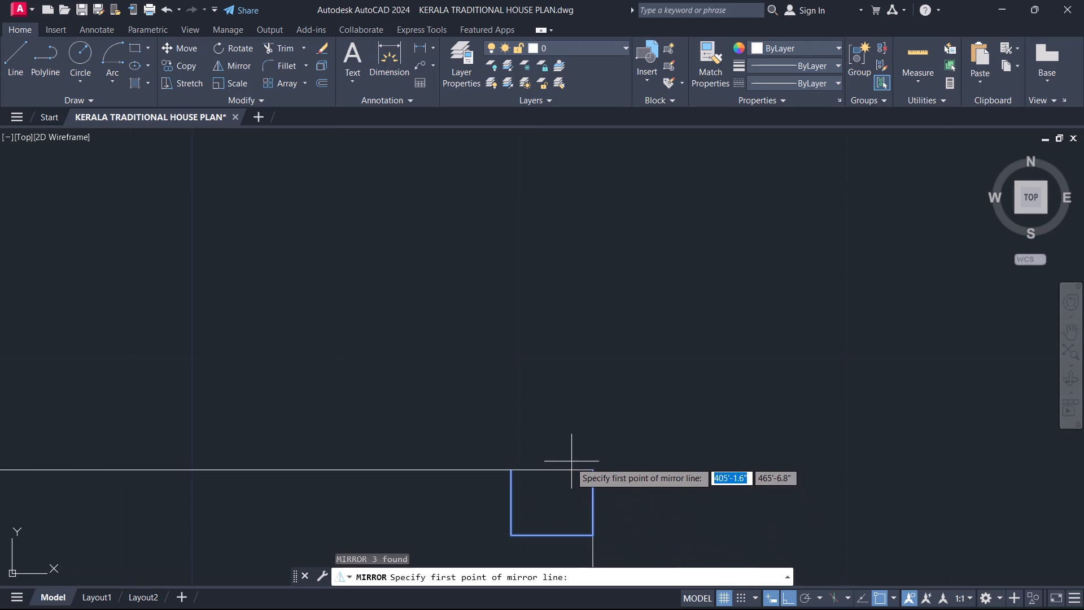
left_click(570, 463)
left_click(401, 480)
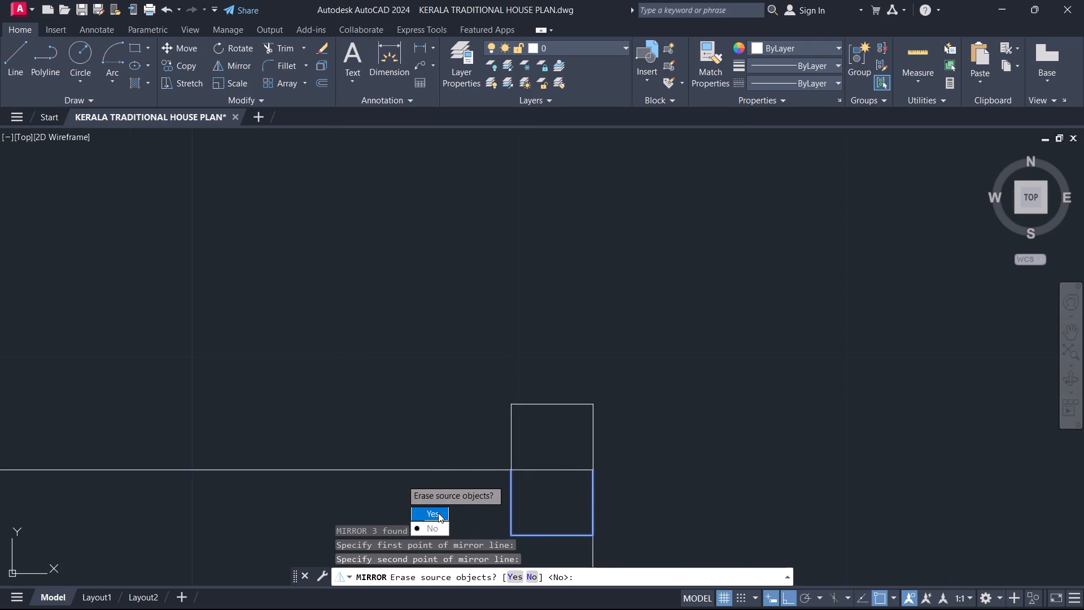
left_click_drag(438, 513, 401, 480)
key("Escape")
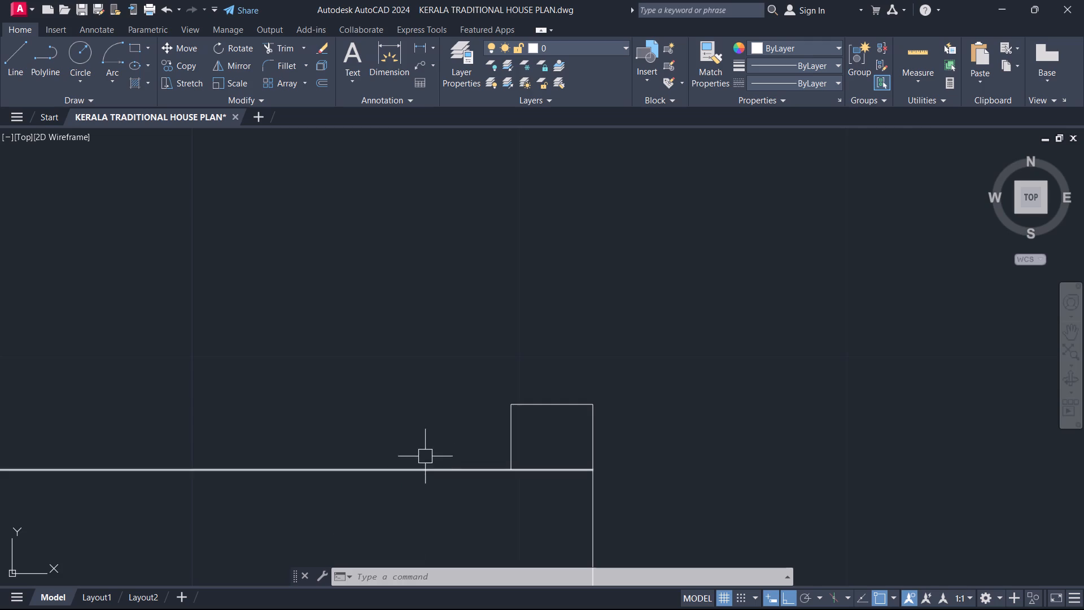
Draw a vertical line across the bath doorway between the passage-side corners of the lower and upper jambs.
scroll(517, 315, "down", 5)
middle_click_drag(528, 284, 549, 354)
scroll(549, 354, "up", 1)
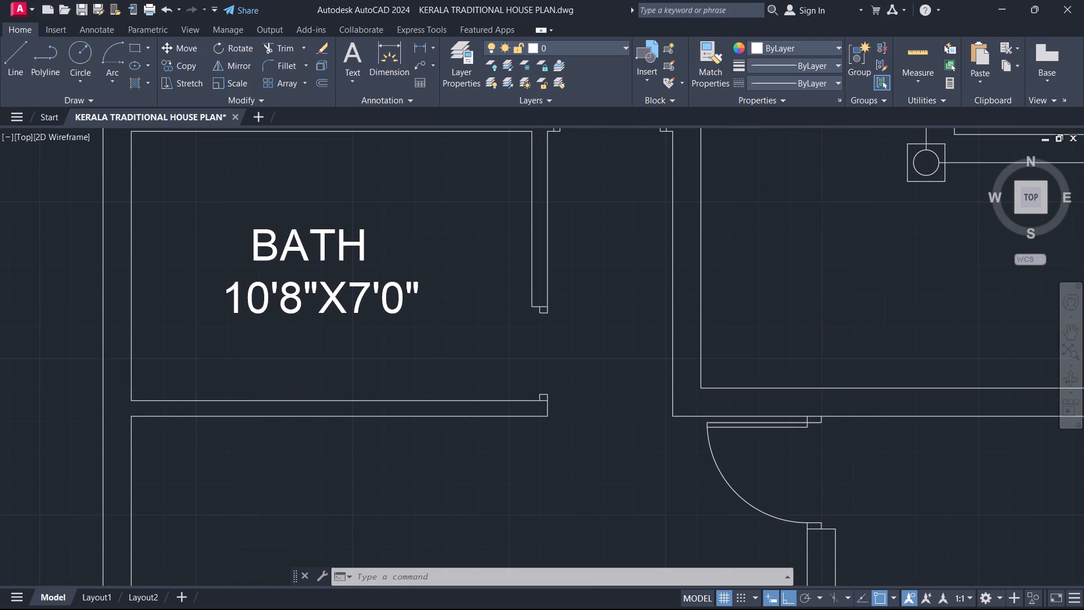
key("l")
key("space")
scroll(545, 376, "up", 2)
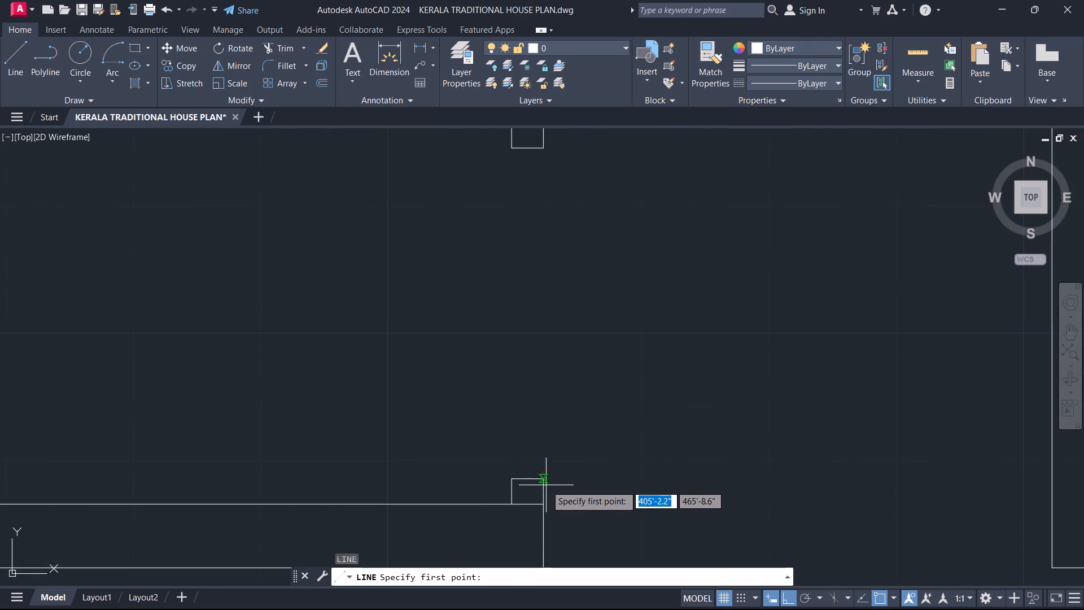
left_click(546, 487)
key("Escape")
type("L")
key("space")
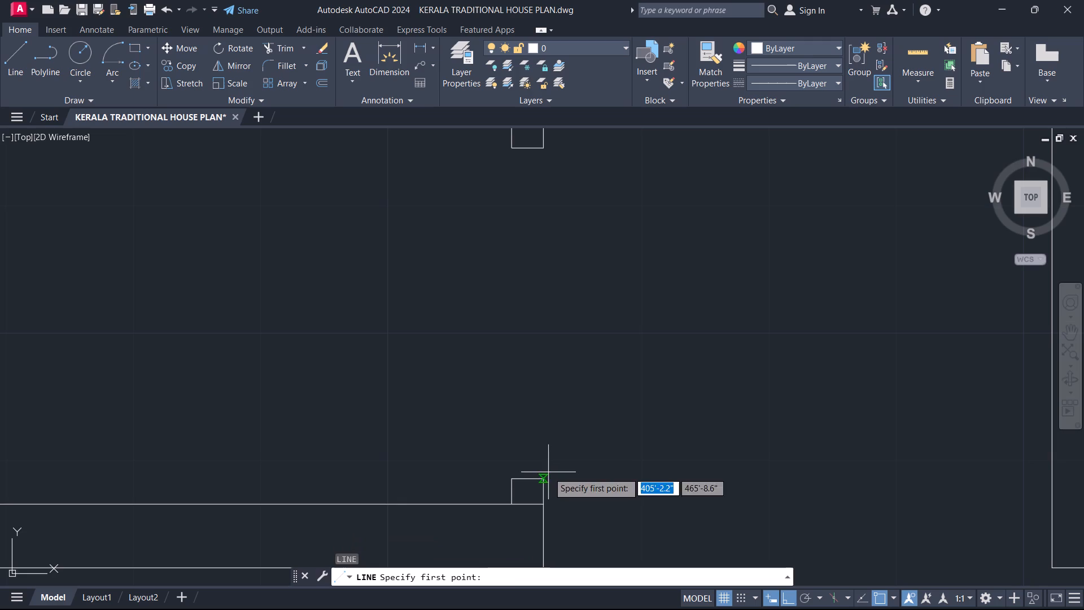
left_click(543, 472)
key("Escape")
type("L")
key("space")
left_click(542, 479)
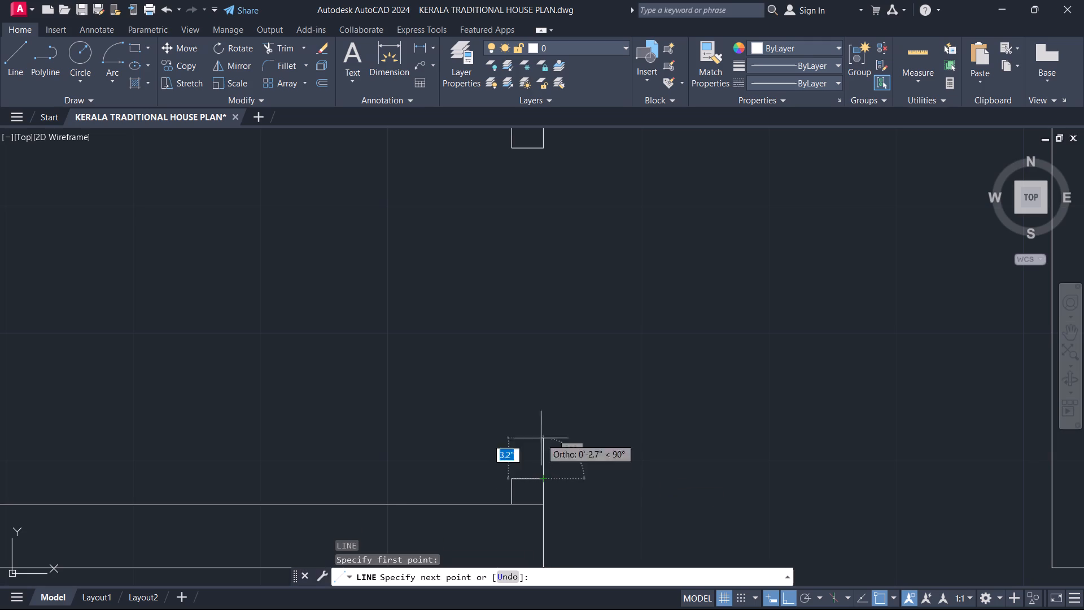
middle_click_drag(547, 326, 576, 497)
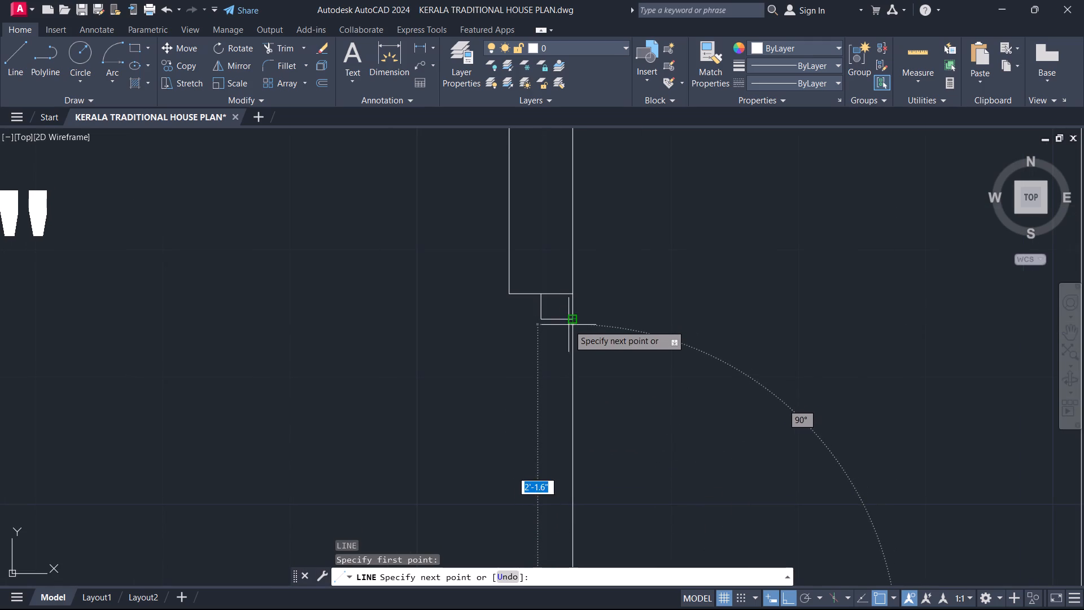
left_click(571, 318)
key("Escape")
Offset the doorway line 1.5" towards the bath to give the door leaf its thickness.
key("o")
key("space")
type("1.5")
key("Return")
left_click(573, 384)
left_click(524, 386)
key("Escape")
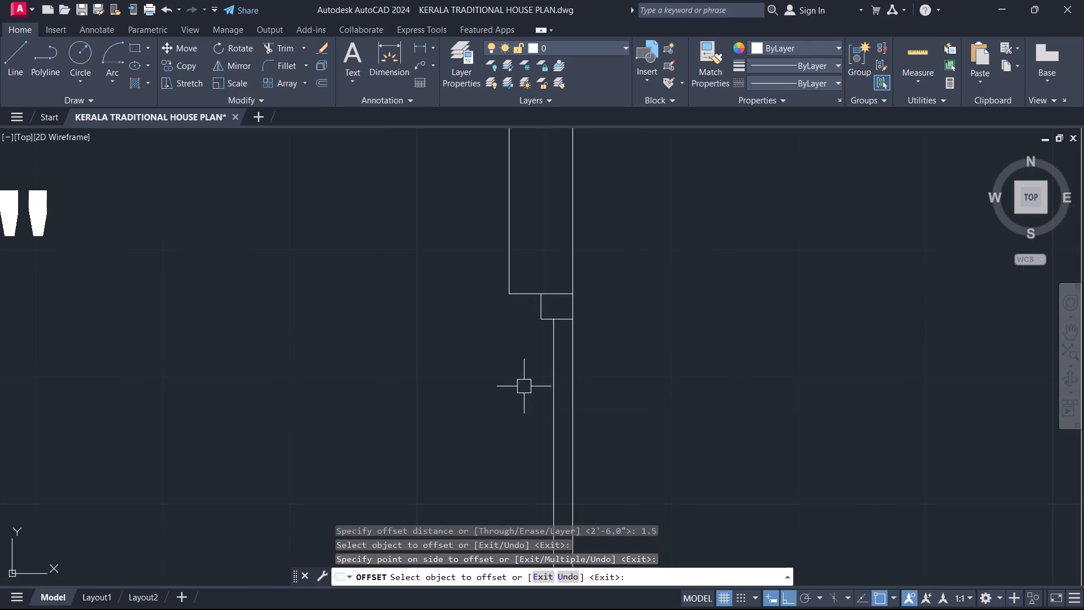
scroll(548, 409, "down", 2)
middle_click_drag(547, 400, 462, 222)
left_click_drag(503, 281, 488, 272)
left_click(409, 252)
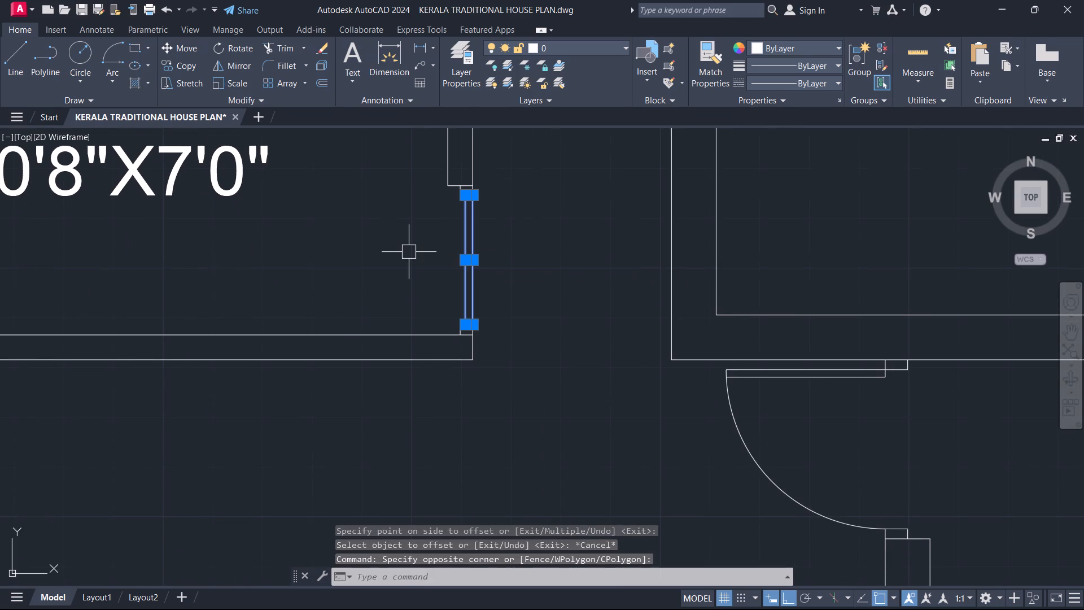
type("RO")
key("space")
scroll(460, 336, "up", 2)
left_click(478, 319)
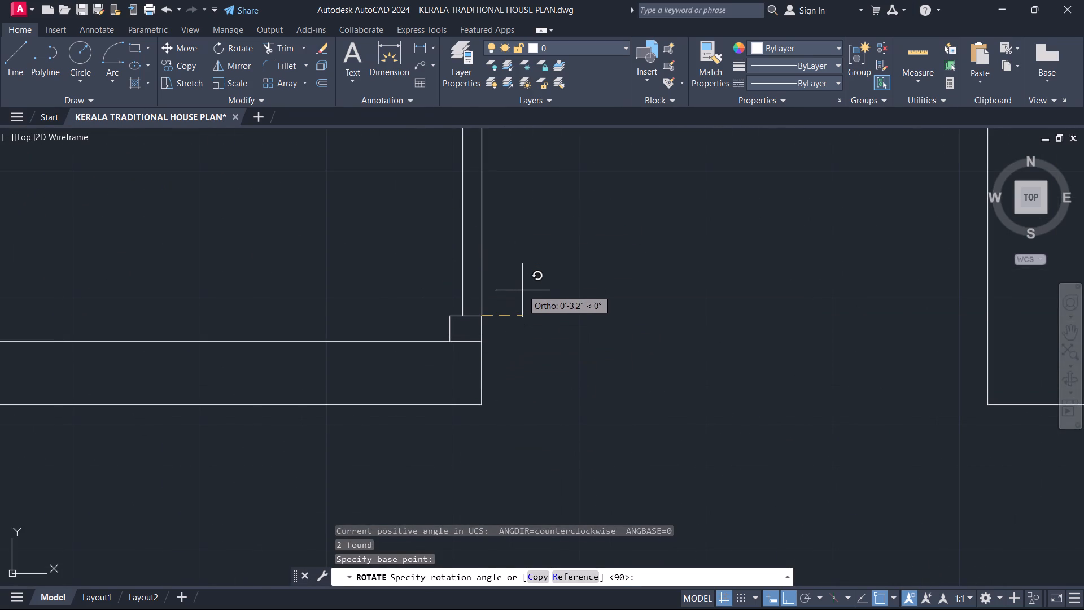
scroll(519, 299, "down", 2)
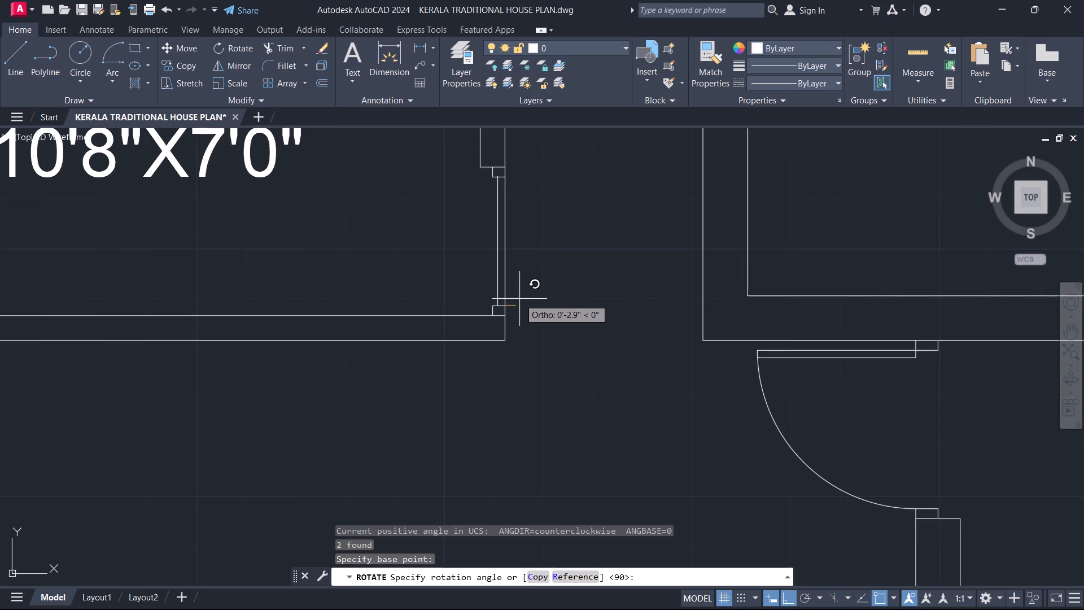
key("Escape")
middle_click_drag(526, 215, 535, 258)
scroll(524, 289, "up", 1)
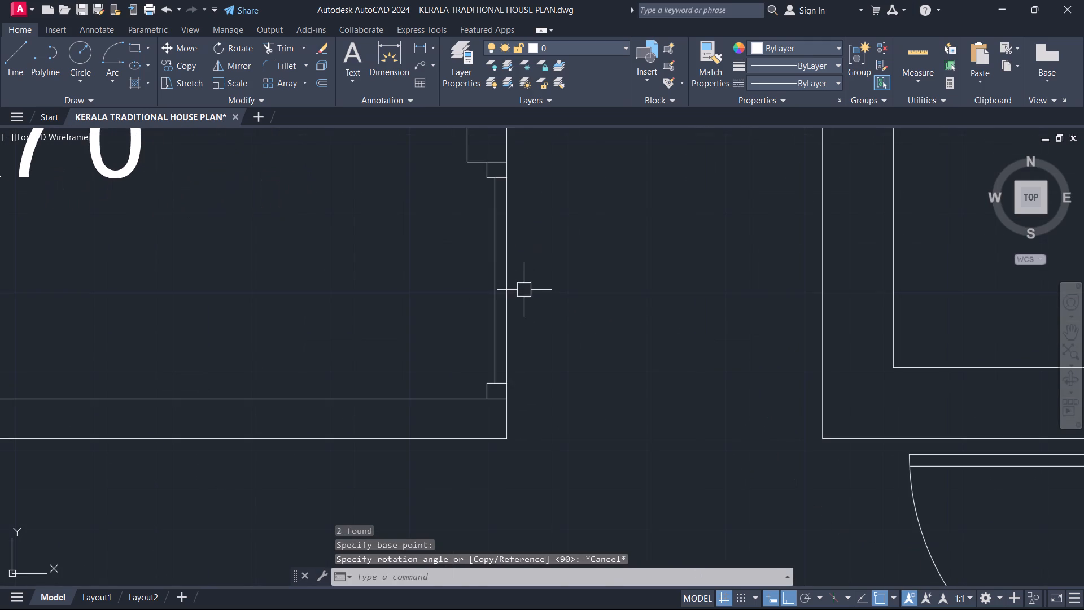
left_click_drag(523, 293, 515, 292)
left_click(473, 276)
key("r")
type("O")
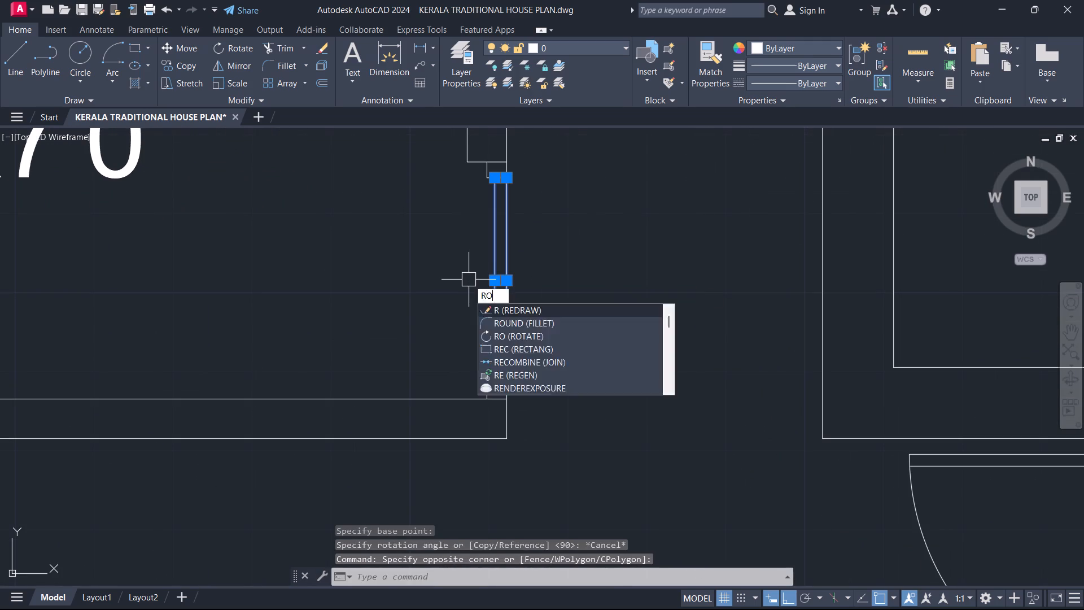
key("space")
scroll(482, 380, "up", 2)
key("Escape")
Move the two bath door leaf lines from the inner line's lower endpoint to the lower jamb's bath-side upper corner.
left_click_drag(598, 335, 585, 325)
left_click(448, 268)
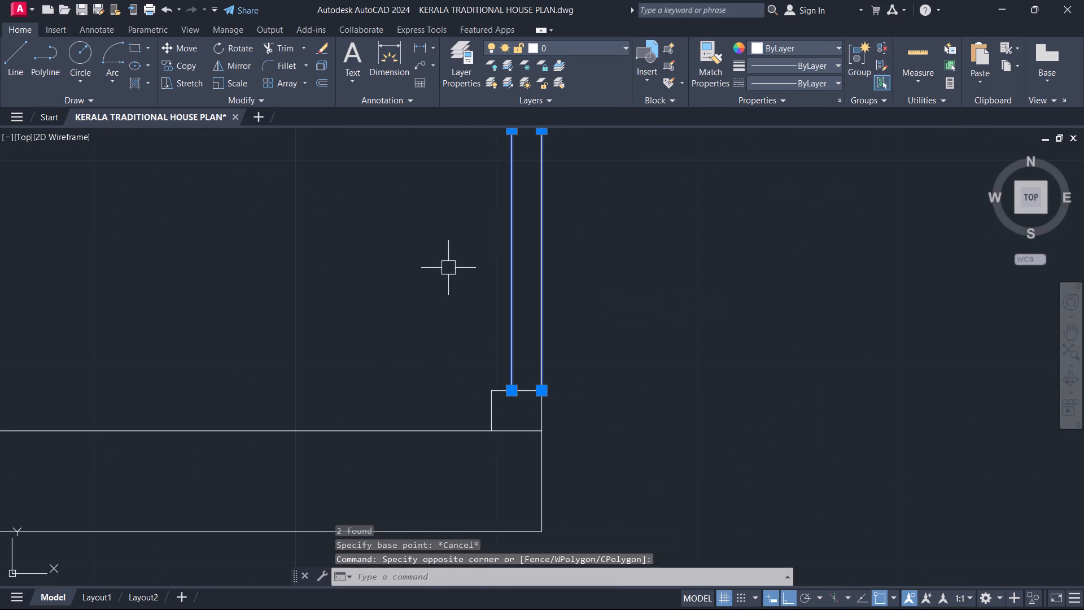
key("m")
key("space")
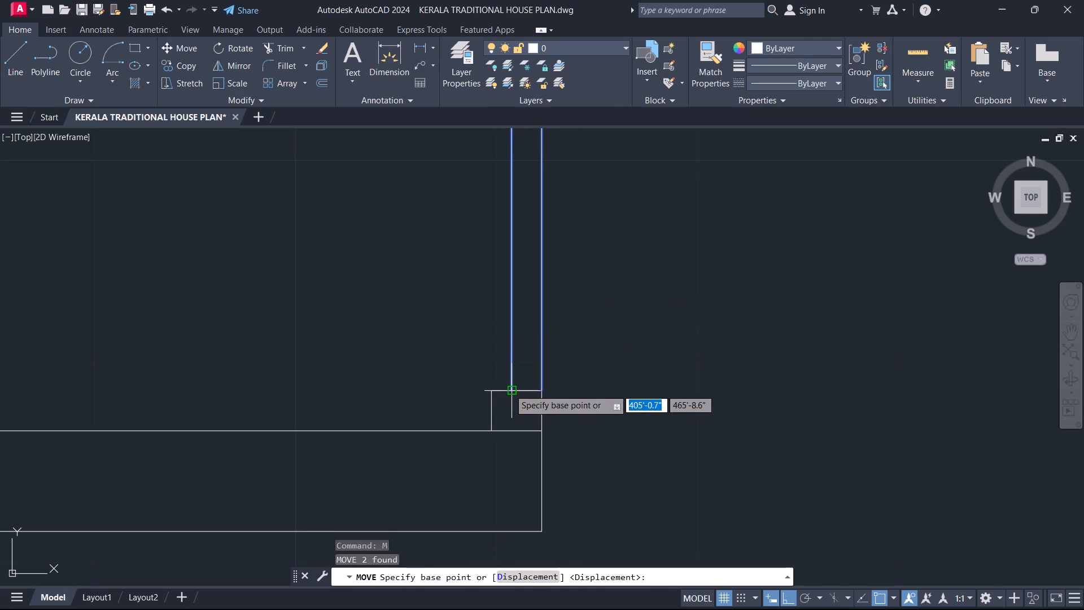
left_click(509, 389)
left_click(490, 390)
key("Escape")
Rotate the two door leaf lines 90° about the lower jamb's bath-side corner so the leaf stands open into the bath.
left_click_drag(546, 358, 539, 350)
left_click(431, 277)
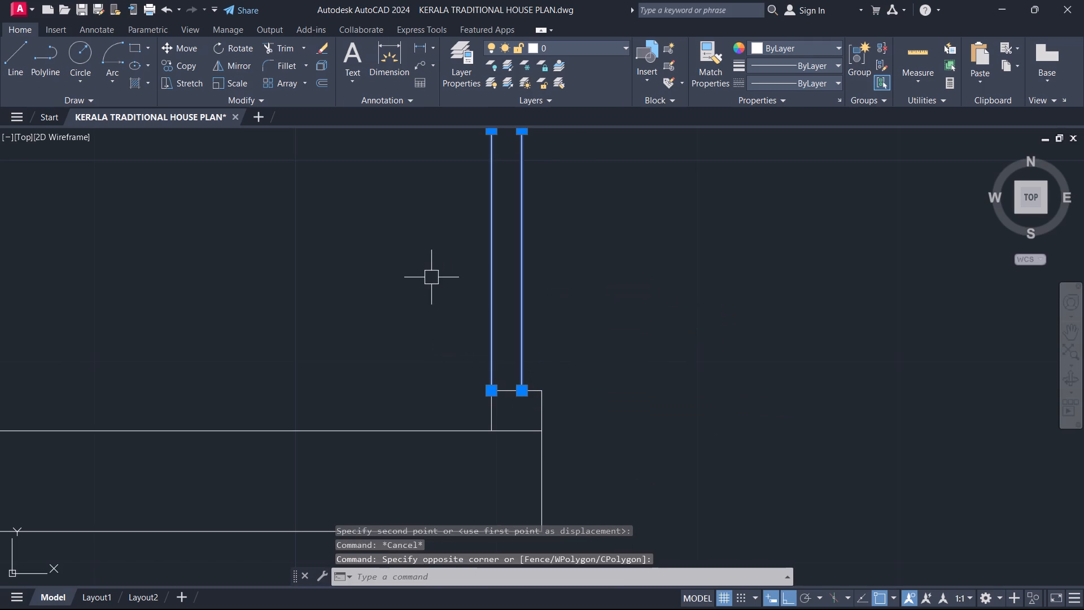
key("r")
type("O")
key("space")
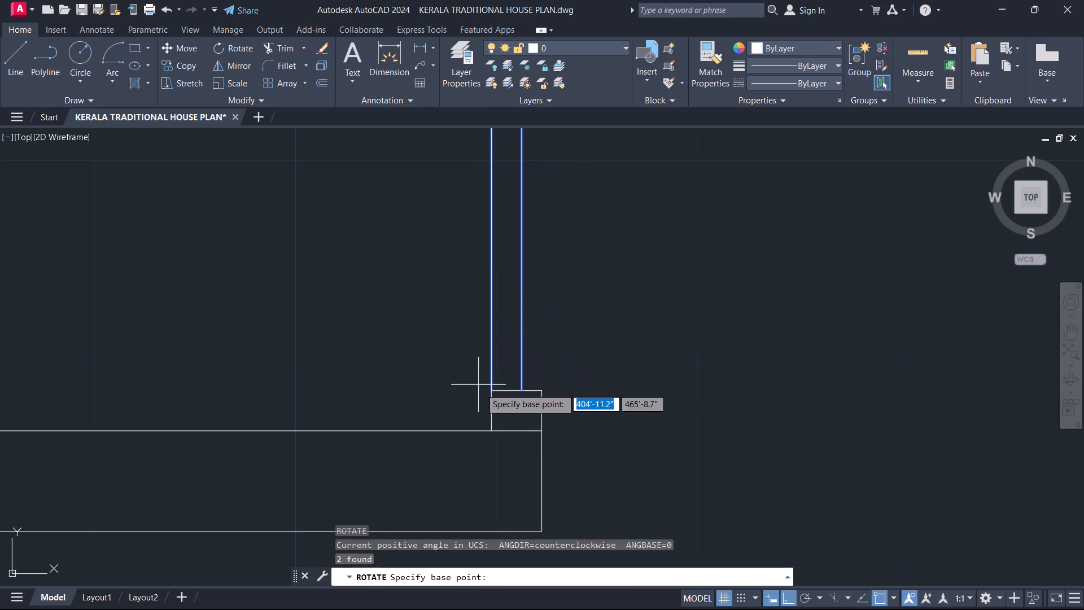
left_click(492, 393)
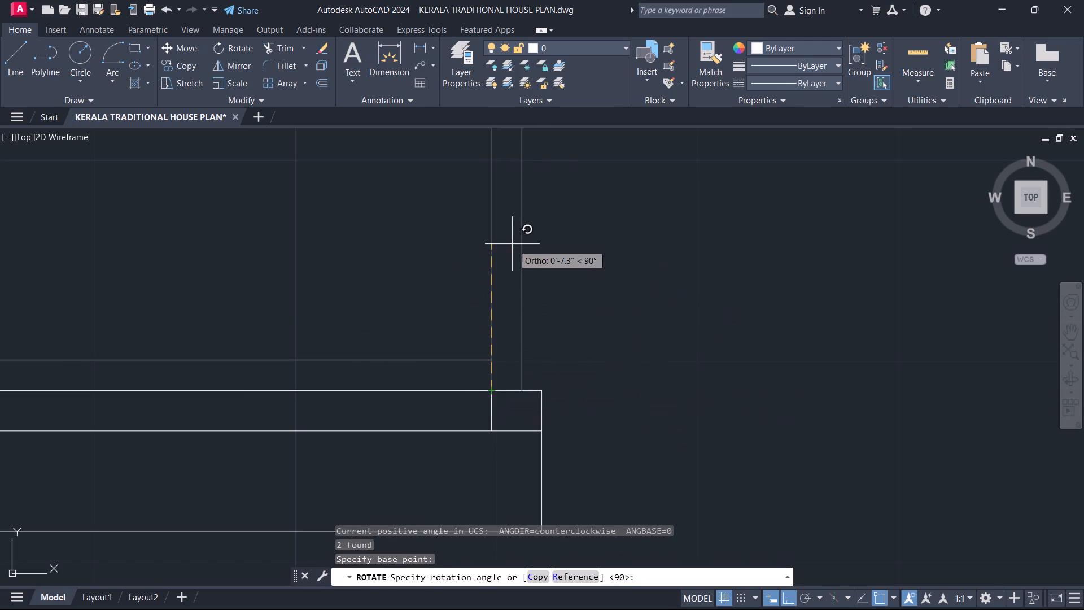
left_click(492, 235)
key("Escape")
Draw a short vertical line closing the hinge end of the bath door leaf.
scroll(487, 236, "down", 1)
middle_click_drag(489, 239, 547, 291)
key("l")
key("space")
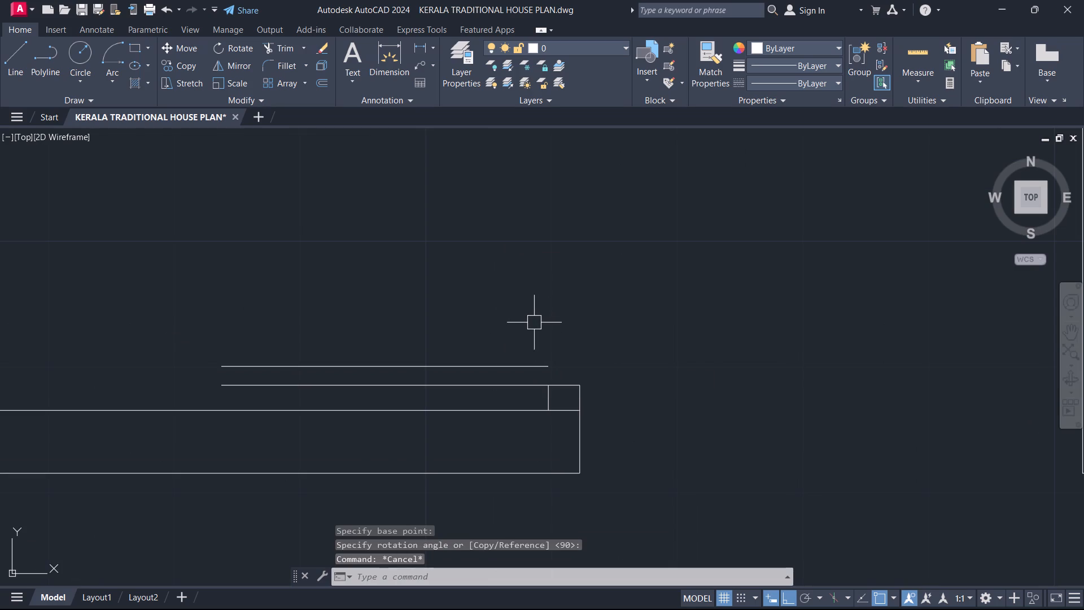
left_click(546, 382)
left_click(549, 362)
key("Escape")
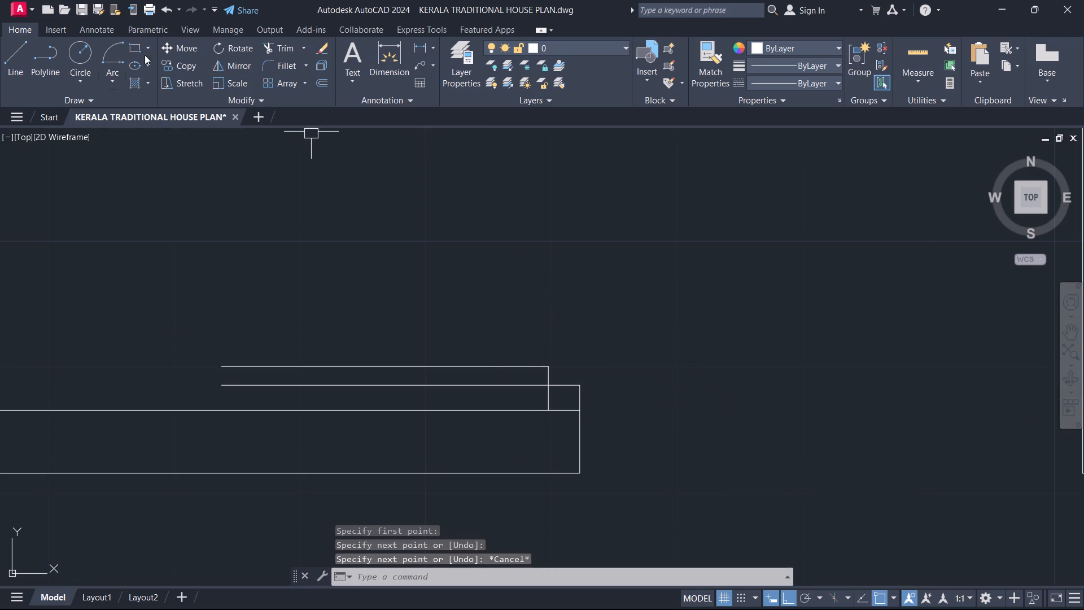
Draw the bath door's swing as a Start, Center, End arc from the upper jamb corner, centred on the lower jamb corner, to the leaf's free end.
left_click(120, 78)
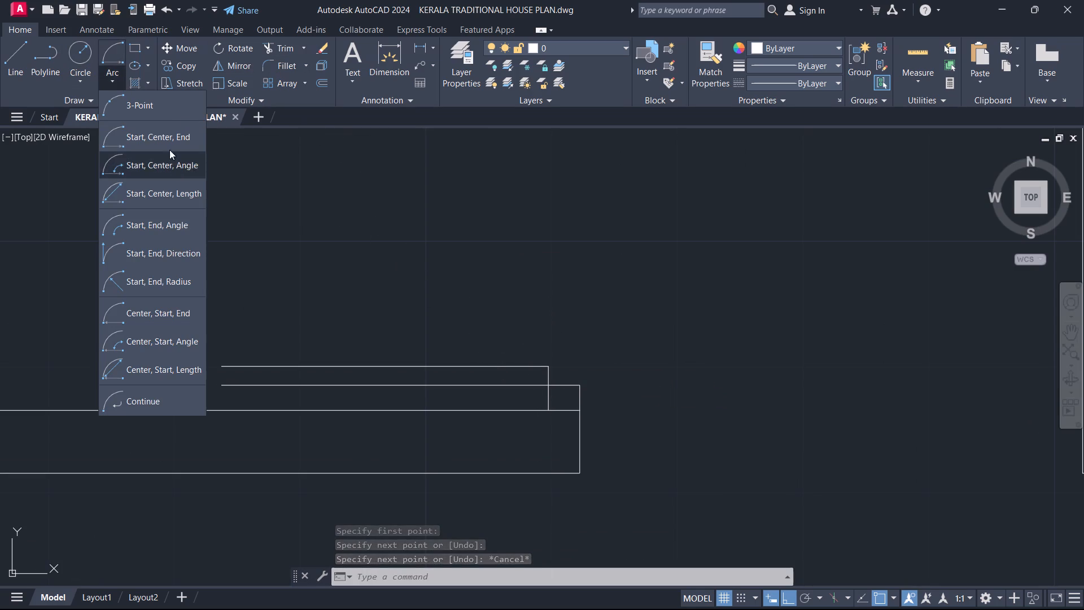
left_click(170, 133)
scroll(326, 279, "down", 3)
middle_click_drag(396, 250, 425, 283)
scroll(425, 283, "up", 1)
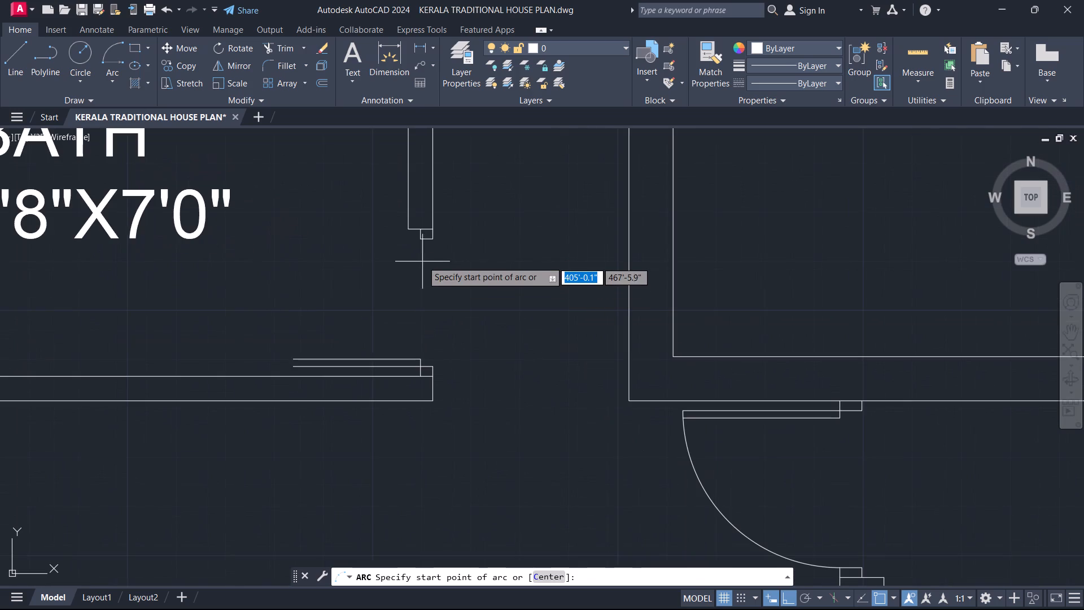
left_click(417, 243)
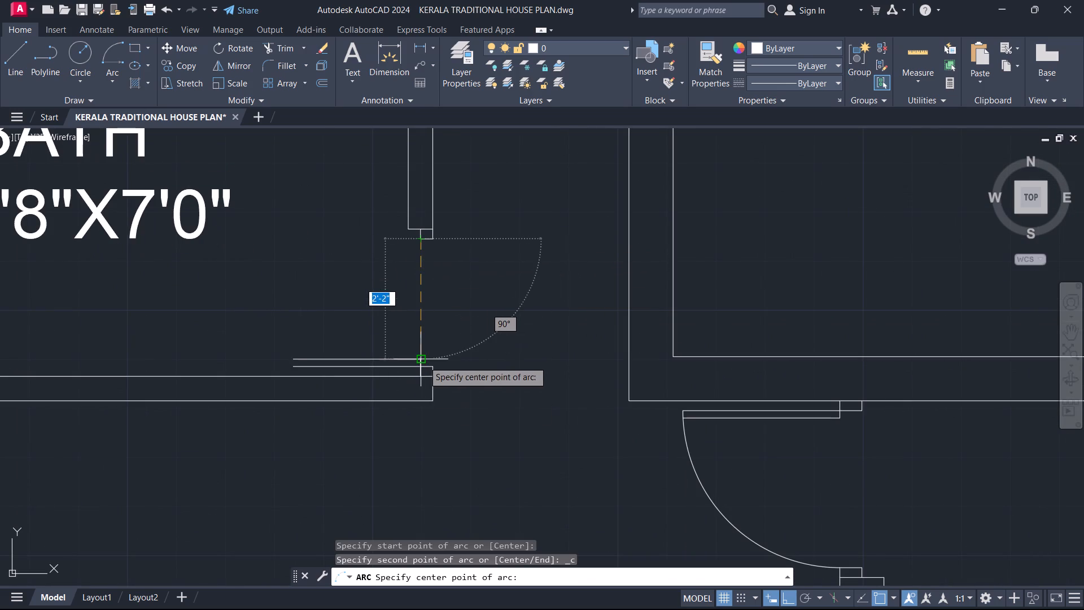
scroll(423, 356, "up", 4)
left_click(397, 429)
scroll(359, 377, "down", 2)
middle_click_drag(353, 372, 353, 371)
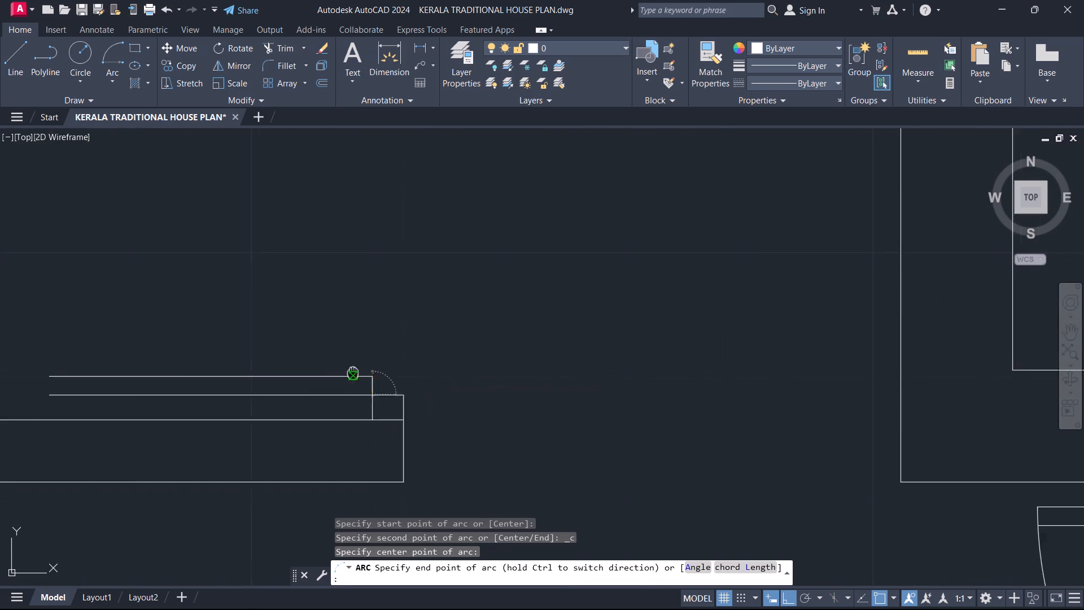
middle_click_drag(353, 371, 781, 358)
left_click(469, 324)
Trim the bath door leaf's upper line where it extends past the swing arc.
scroll(487, 364, "up", 2)
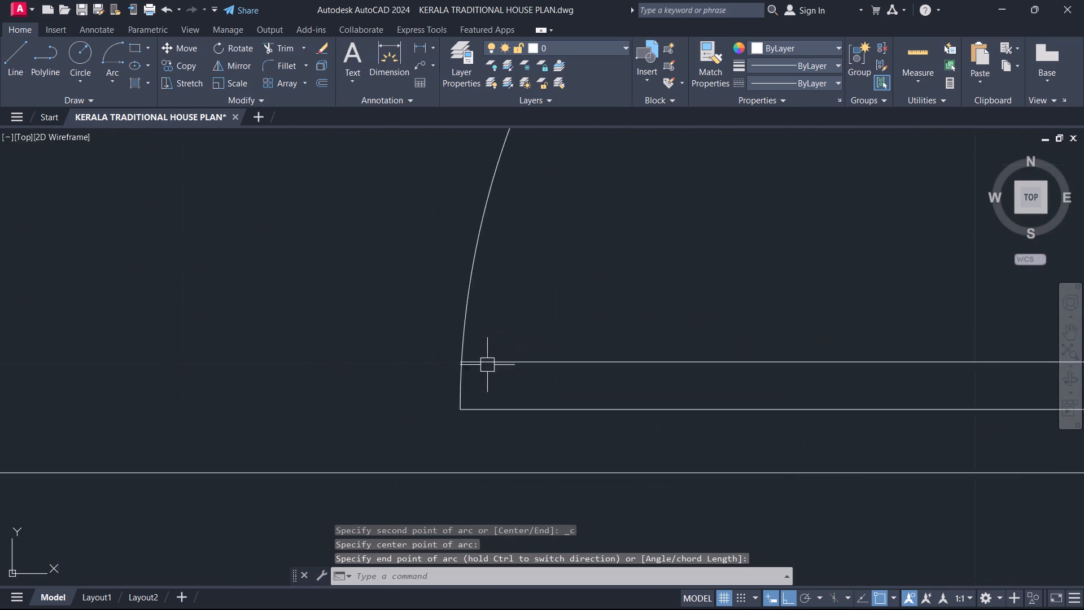
scroll(487, 365, "up", 2)
scroll(431, 377, "up", 3)
key("t")
key("r")
key("space")
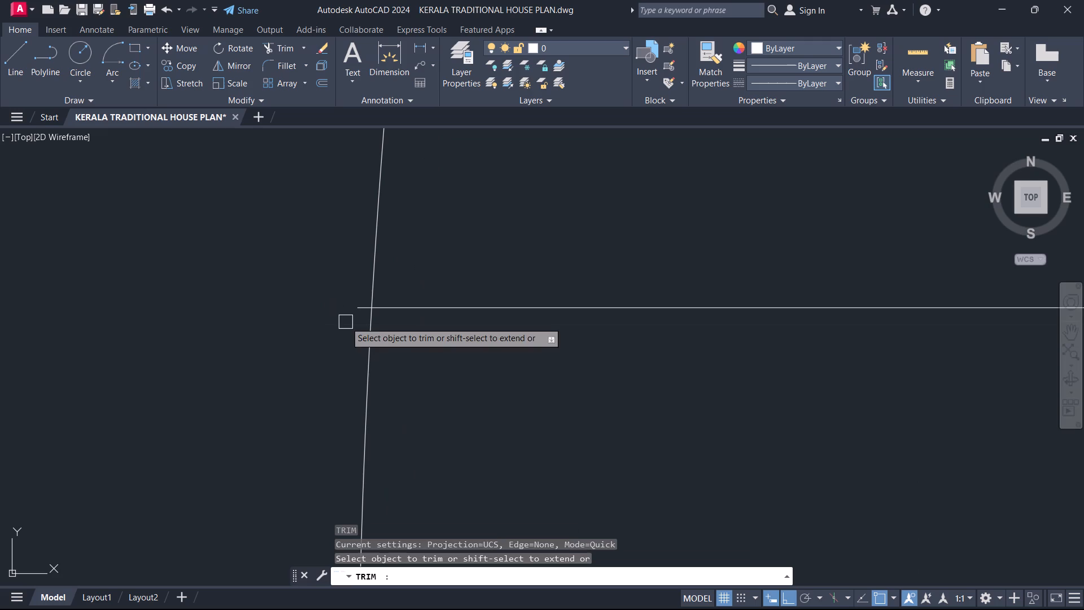
left_click(355, 319)
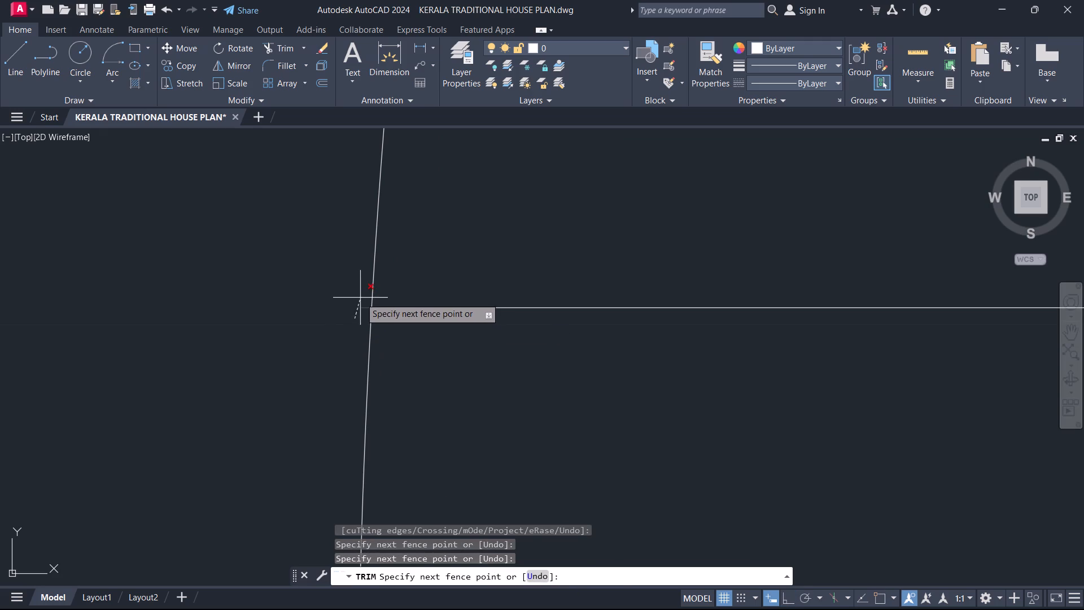
left_click(360, 298)
key("Escape")
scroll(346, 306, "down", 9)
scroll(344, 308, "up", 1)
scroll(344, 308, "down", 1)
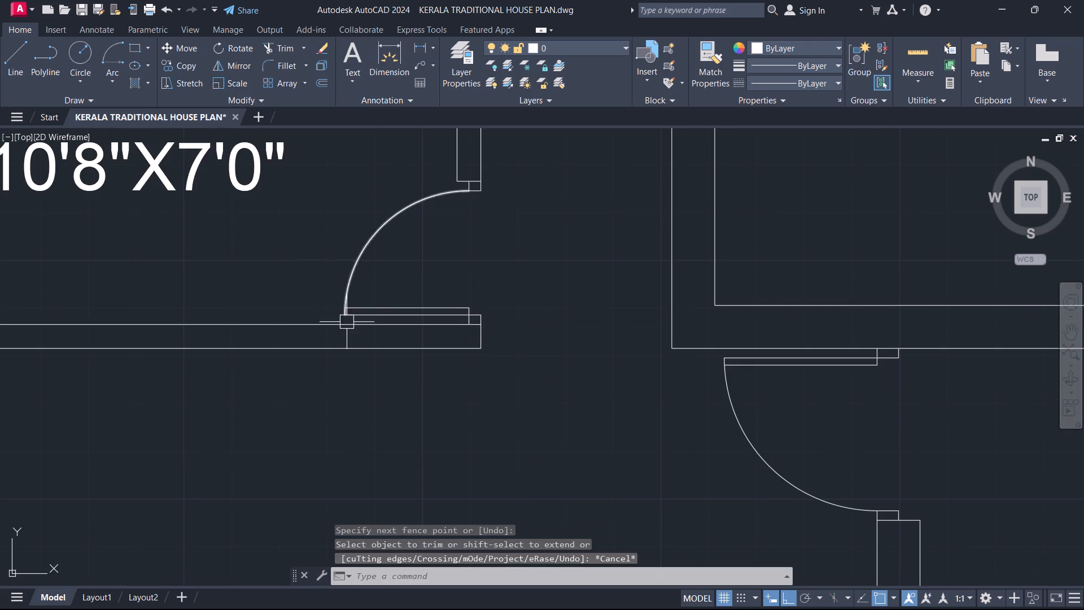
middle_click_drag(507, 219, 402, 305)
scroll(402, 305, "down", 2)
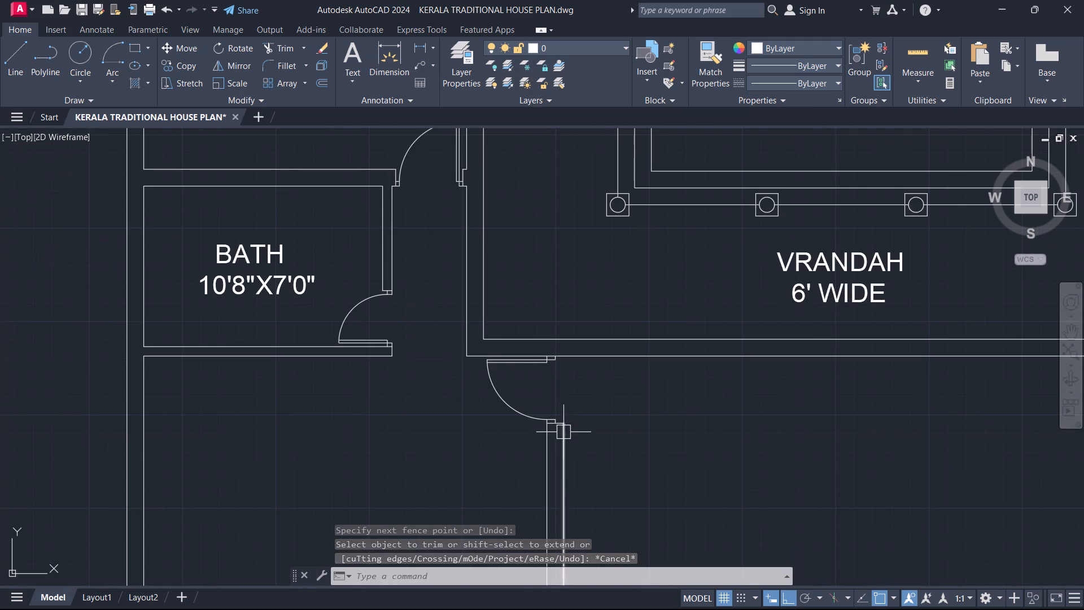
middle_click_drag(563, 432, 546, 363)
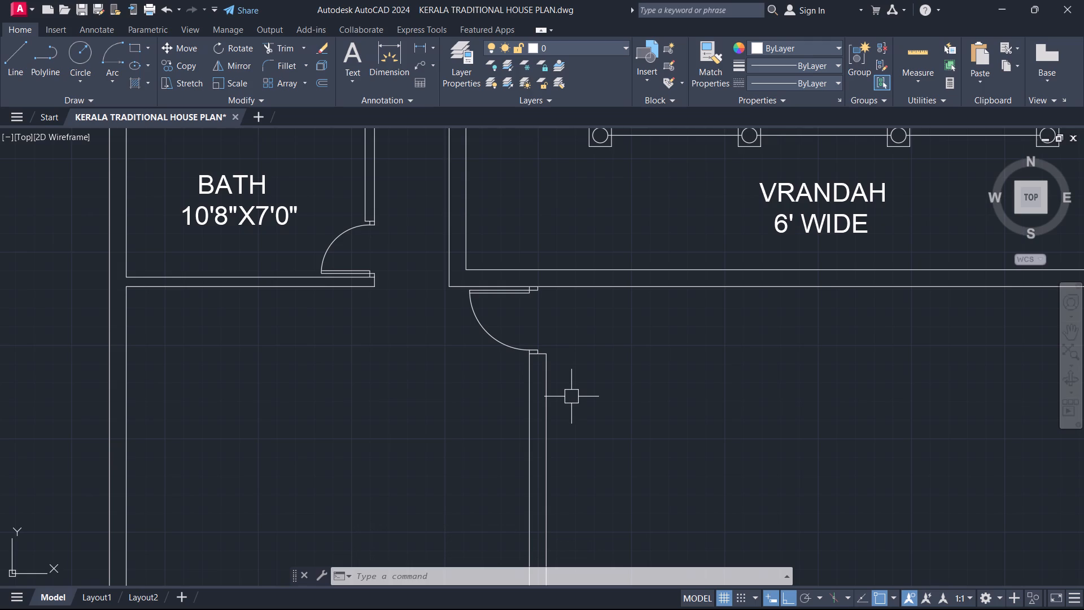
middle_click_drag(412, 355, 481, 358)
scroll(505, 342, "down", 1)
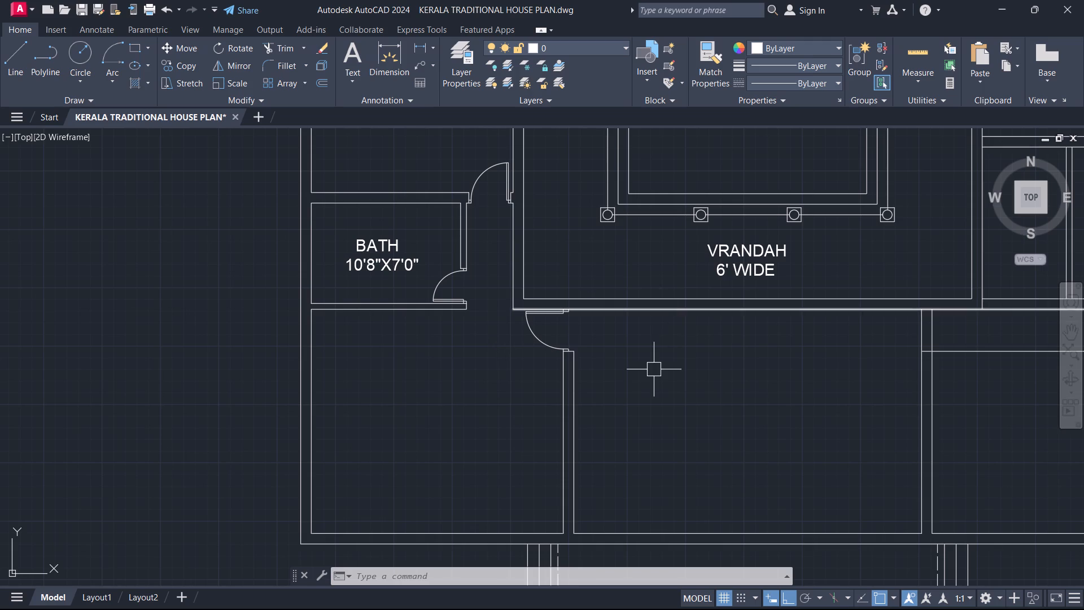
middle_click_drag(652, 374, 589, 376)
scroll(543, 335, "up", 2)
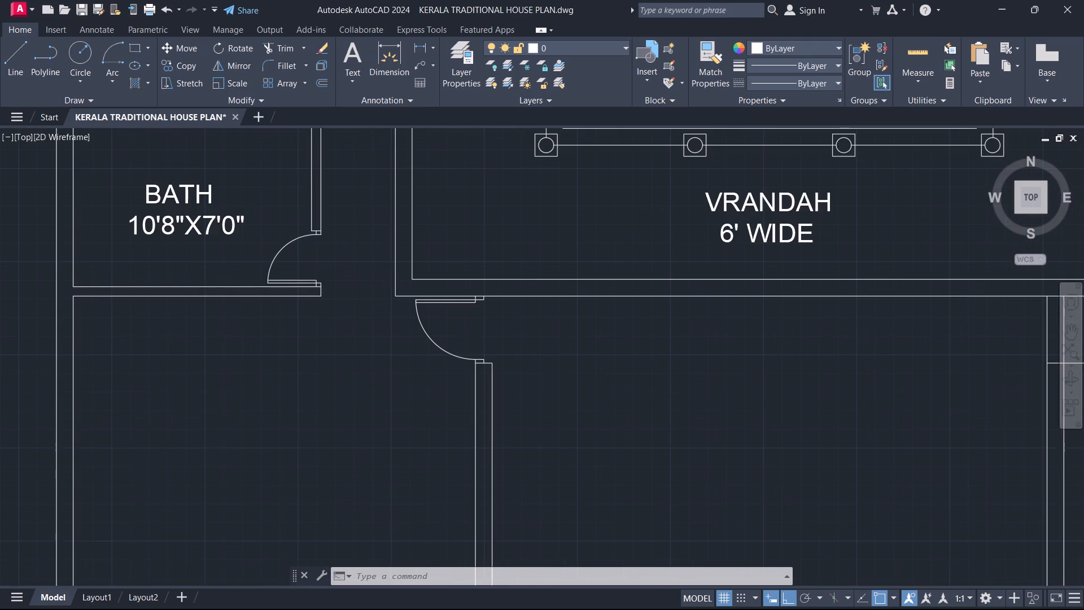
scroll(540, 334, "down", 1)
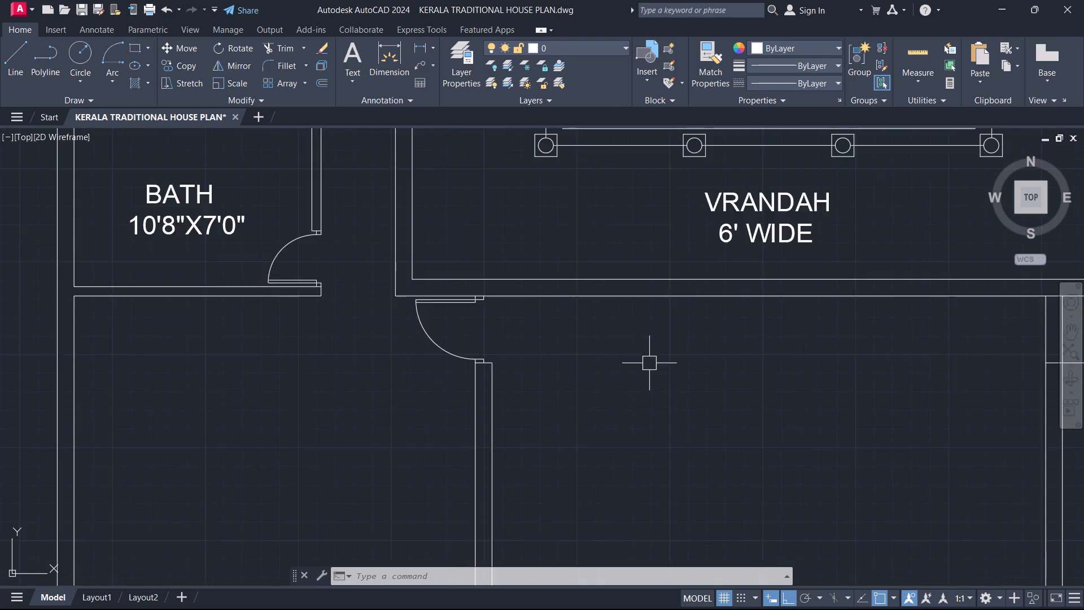
Draw a short vertical line across the lower veranda wall at the midpoint of its inner line.
scroll(657, 359, "down", 2)
middle_click_drag(657, 359, 548, 427)
scroll(563, 410, "up", 2)
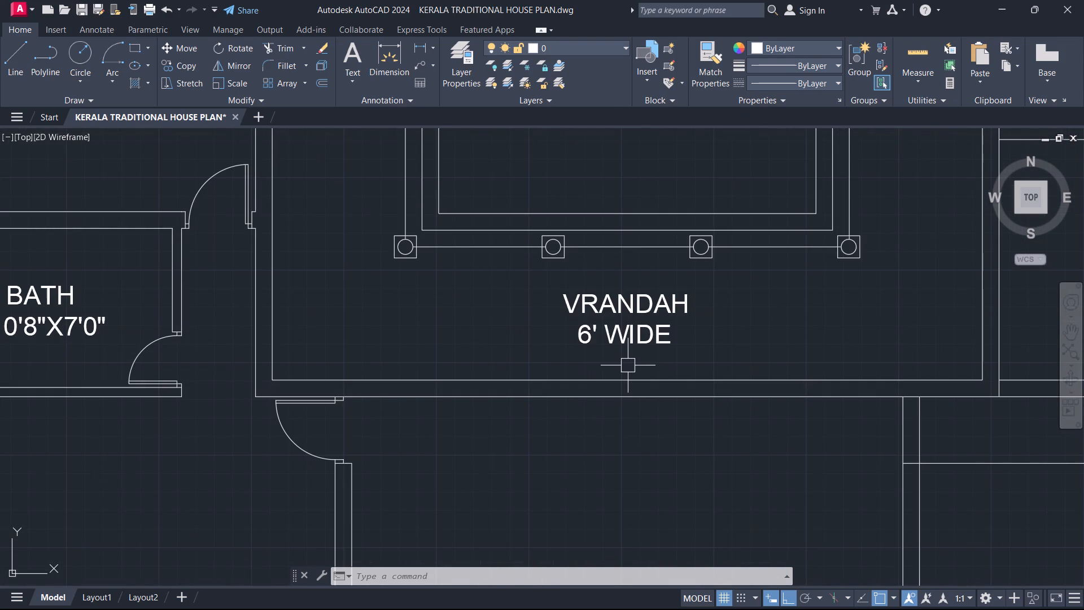
key("l")
key("space")
left_click(632, 379)
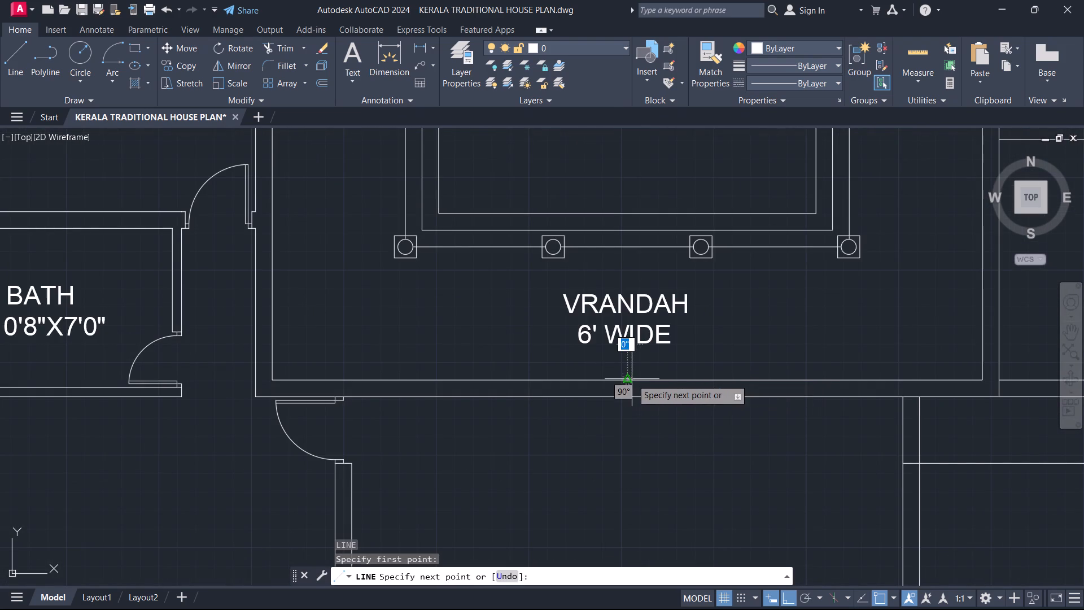
left_click(625, 396)
key("Escape")
Mirror the dining hall's double door and jambs about the courtyard's horizontal centreline onto the lower veranda wall, keeping the source objects.
scroll(626, 395, "up", 3)
scroll(624, 387, "down", 3)
scroll(624, 387, "up", 1)
scroll(624, 387, "down", 2)
scroll(623, 333, "down", 4)
middle_click_drag(623, 332, 639, 479)
scroll(608, 381, "up", 4)
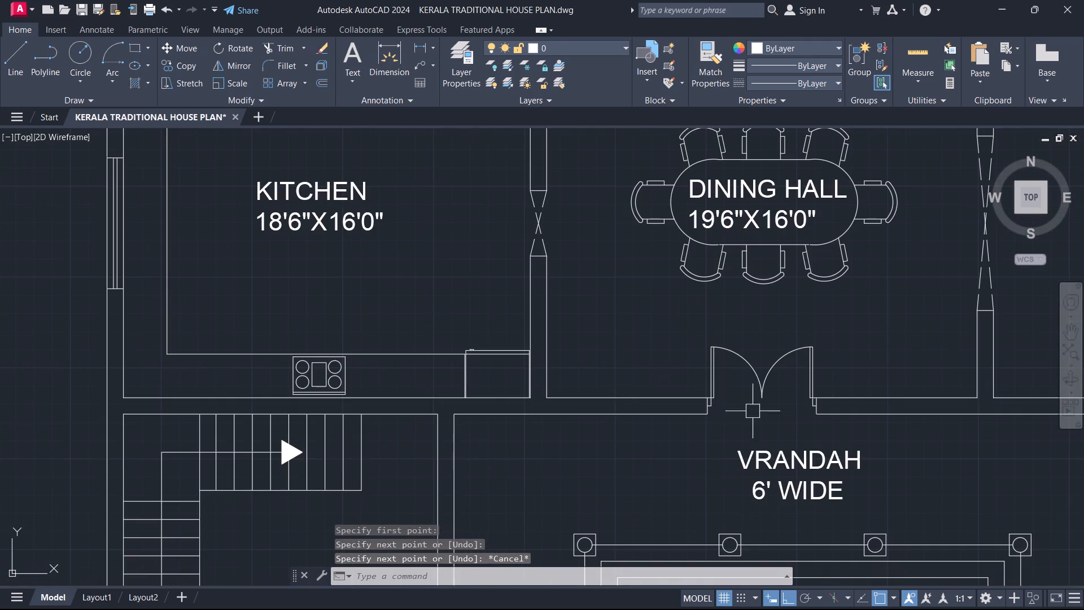
scroll(821, 424, "up", 2)
left_click(490, 195)
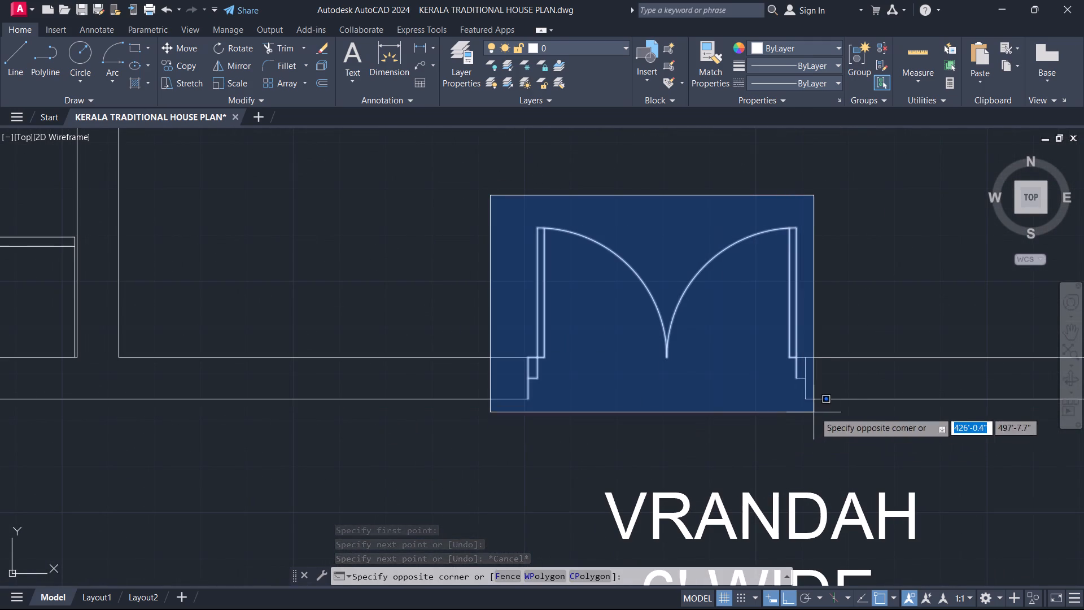
left_click(828, 389)
scroll(755, 451, "down", 2)
middle_click_drag(732, 433, 555, 24)
type("MI")
key("space")
left_click(403, 369)
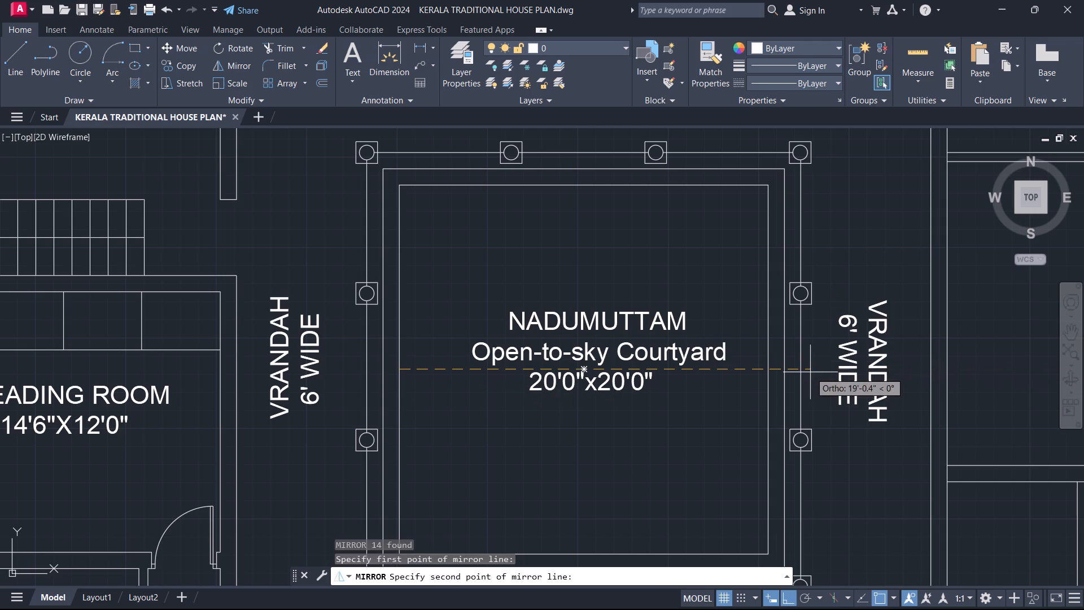
left_click(769, 369)
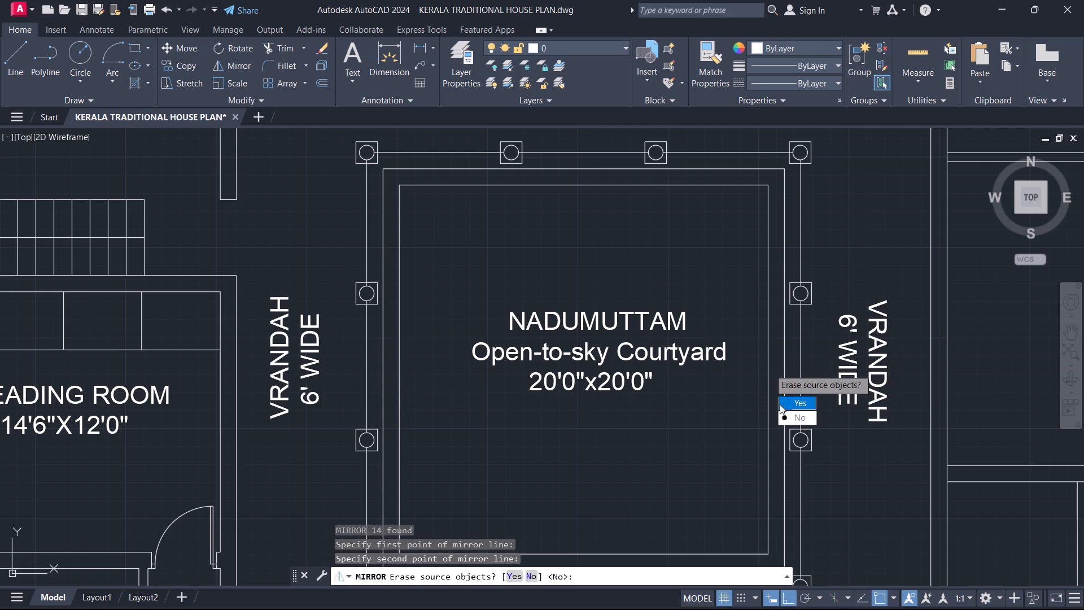
left_click_drag(789, 415, 769, 370)
Examine the position of the mirrored double door on the lower veranda wall against the rest of the plan.
scroll(708, 360, "down", 3)
middle_click_drag(697, 357, 706, 209)
scroll(711, 312, "up", 2)
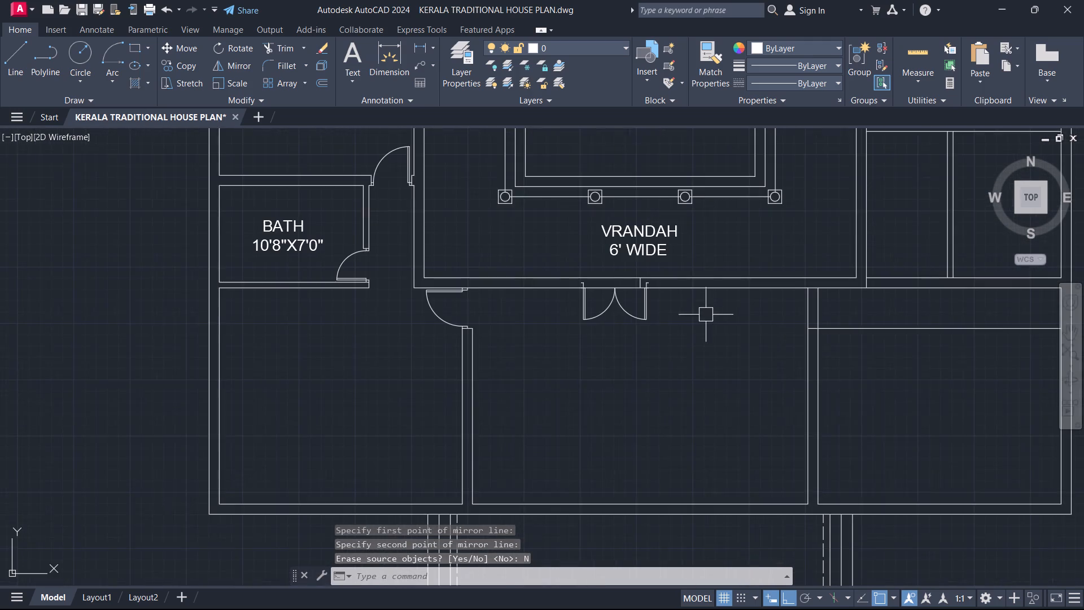
middle_click(658, 301)
scroll(658, 300, "down", 2)
middle_click_drag(657, 300, 683, 373)
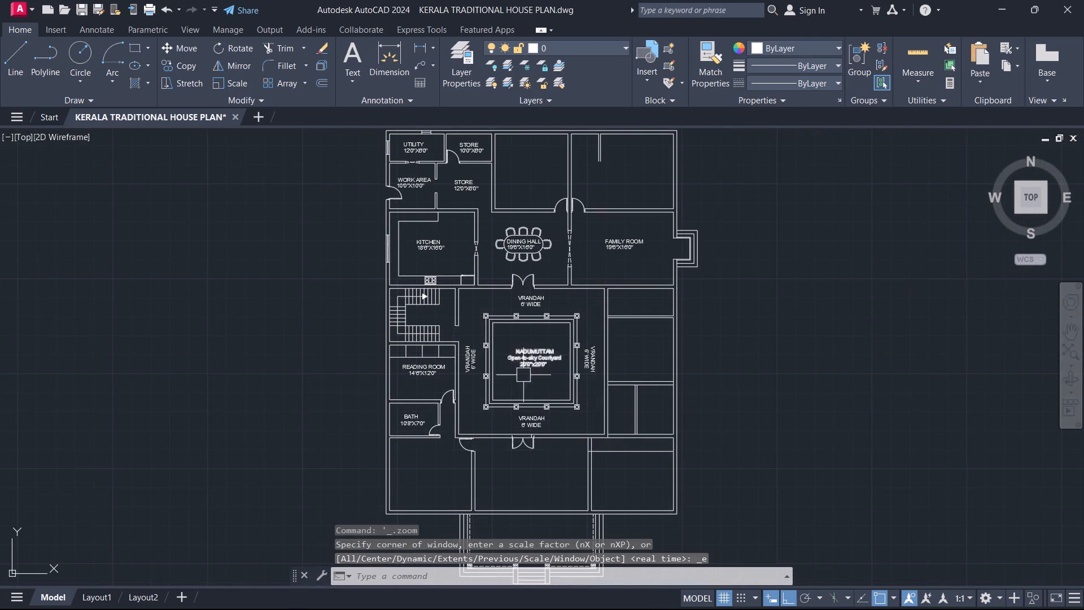
middle_click_drag(531, 392, 560, 337)
scroll(562, 396, "up", 2)
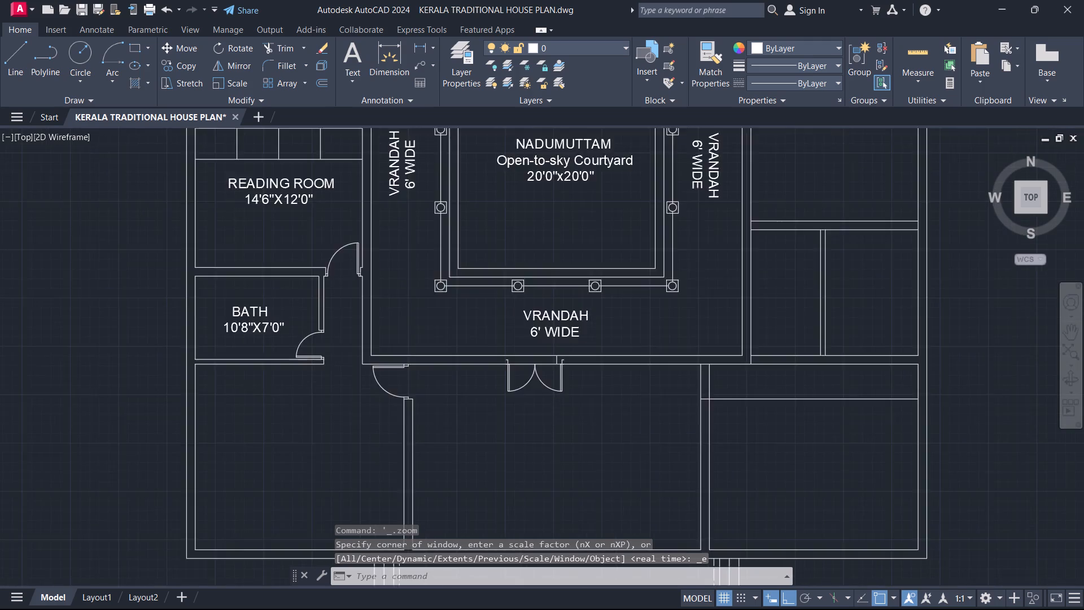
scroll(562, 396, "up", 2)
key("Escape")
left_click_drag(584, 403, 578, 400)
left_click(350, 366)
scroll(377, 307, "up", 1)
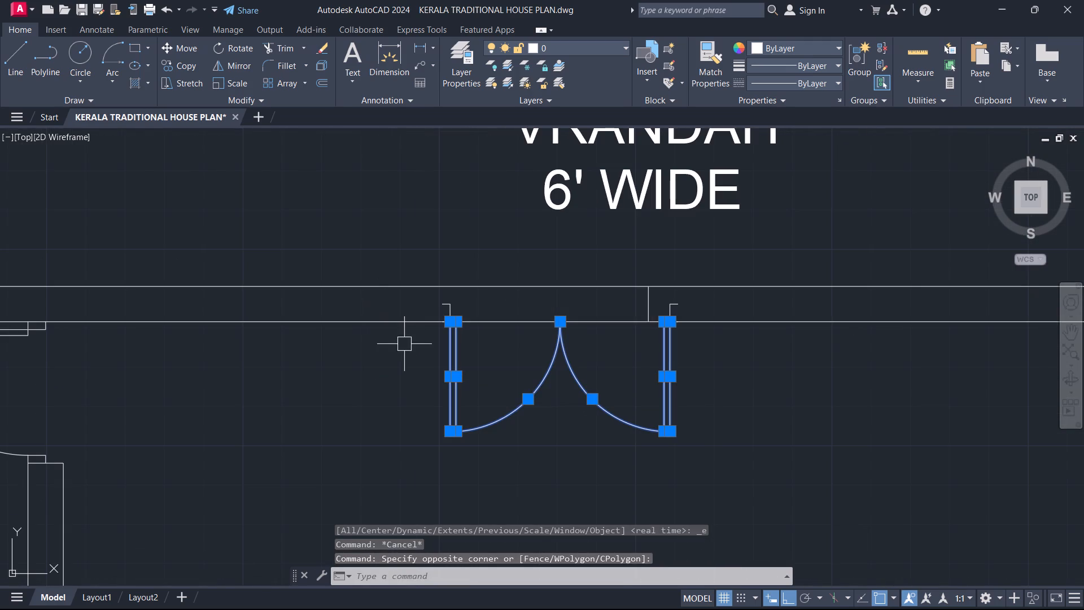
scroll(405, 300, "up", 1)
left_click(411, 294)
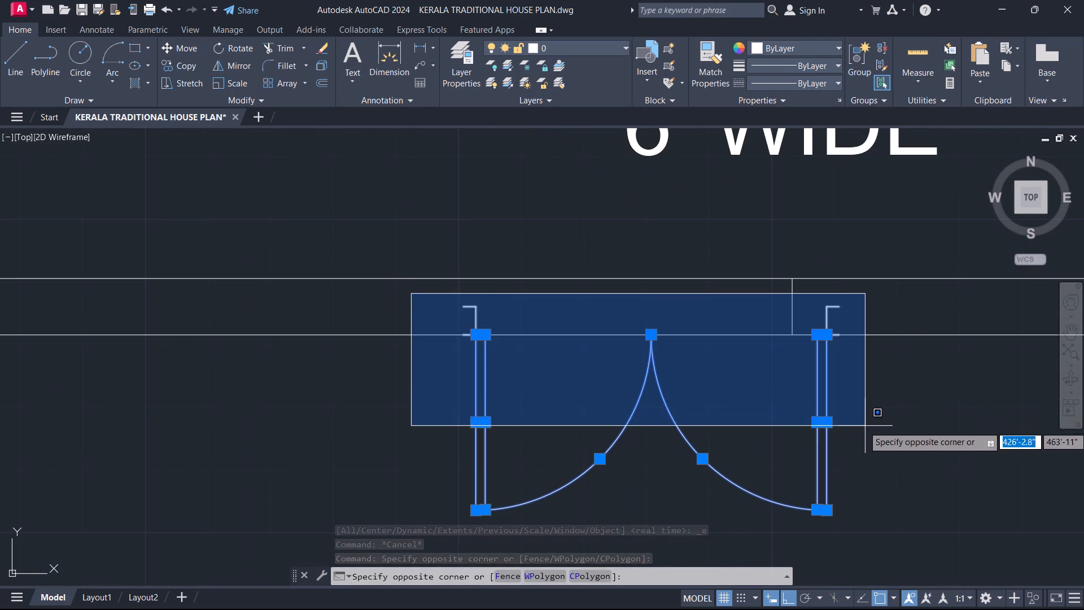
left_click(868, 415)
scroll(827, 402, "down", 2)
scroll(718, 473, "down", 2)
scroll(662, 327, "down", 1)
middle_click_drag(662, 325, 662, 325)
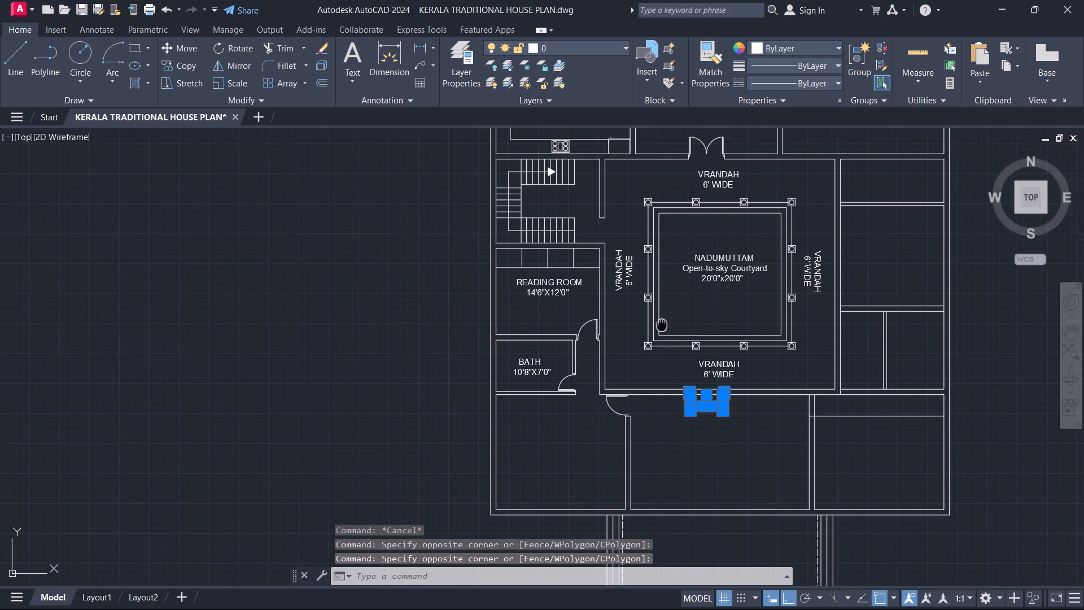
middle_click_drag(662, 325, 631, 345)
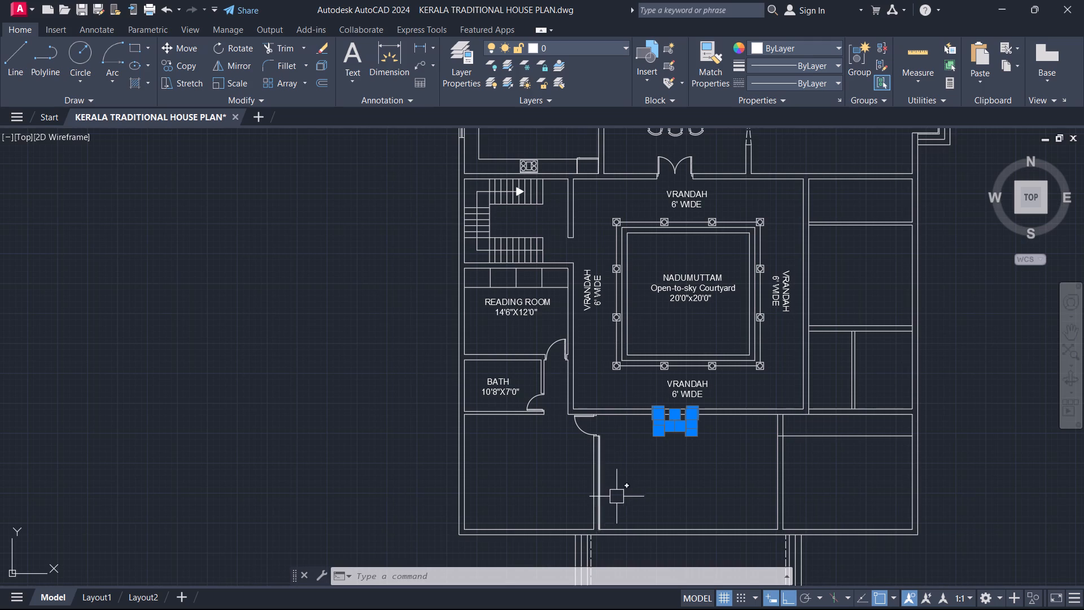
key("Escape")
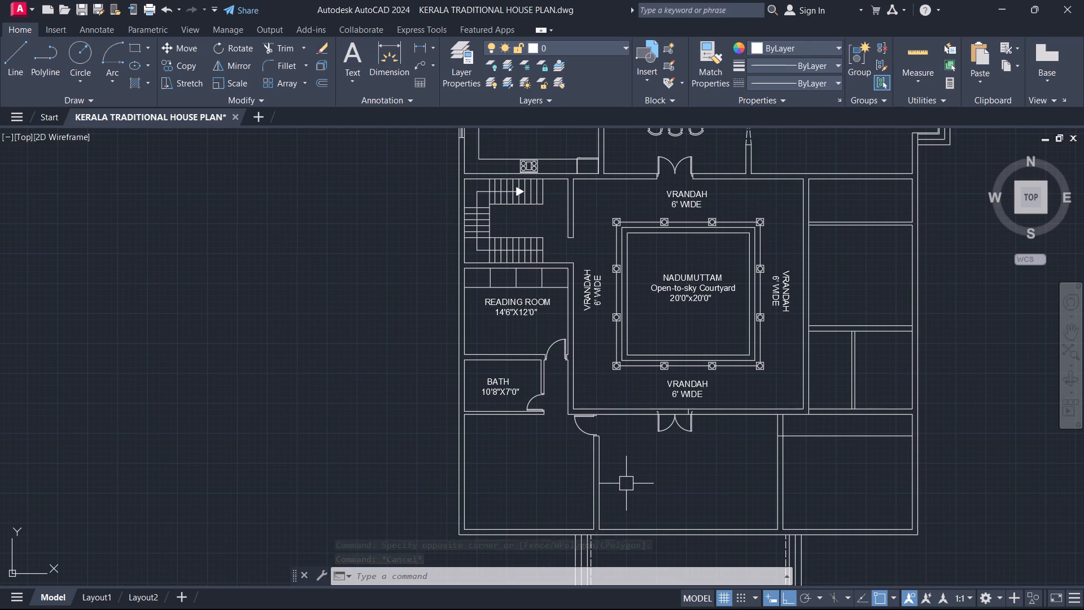
Delete the mirrored double door and its jambs from the lower veranda wall, keeping the short vertical centre line.
scroll(626, 483, "up", 3)
middle_click_drag(907, 255, 821, 369)
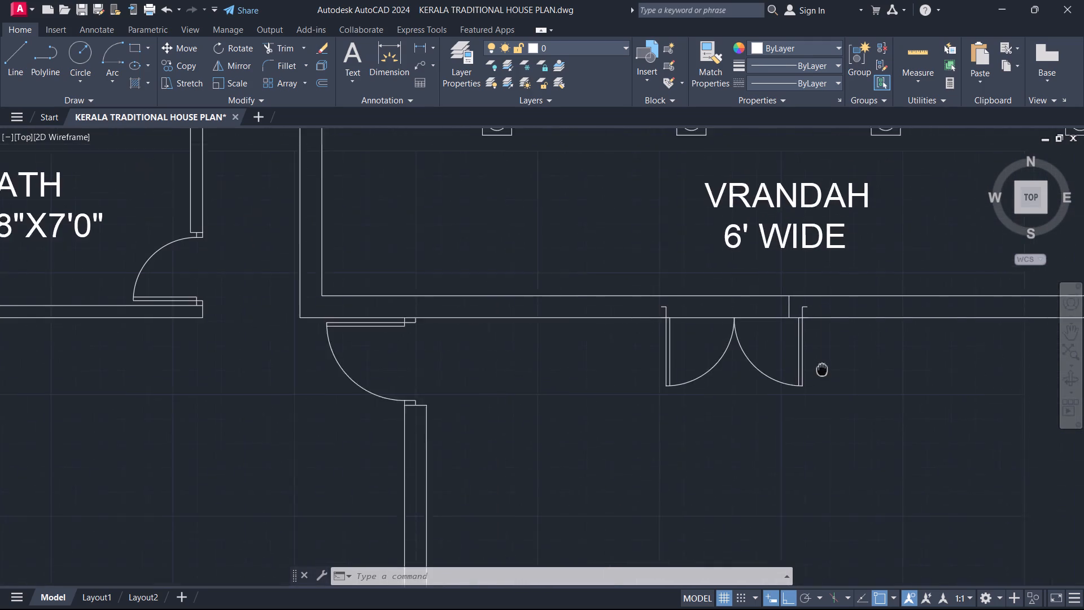
middle_click_drag(821, 369, 807, 383)
left_click(806, 429)
left_click(634, 377)
scroll(642, 322, "up", 3)
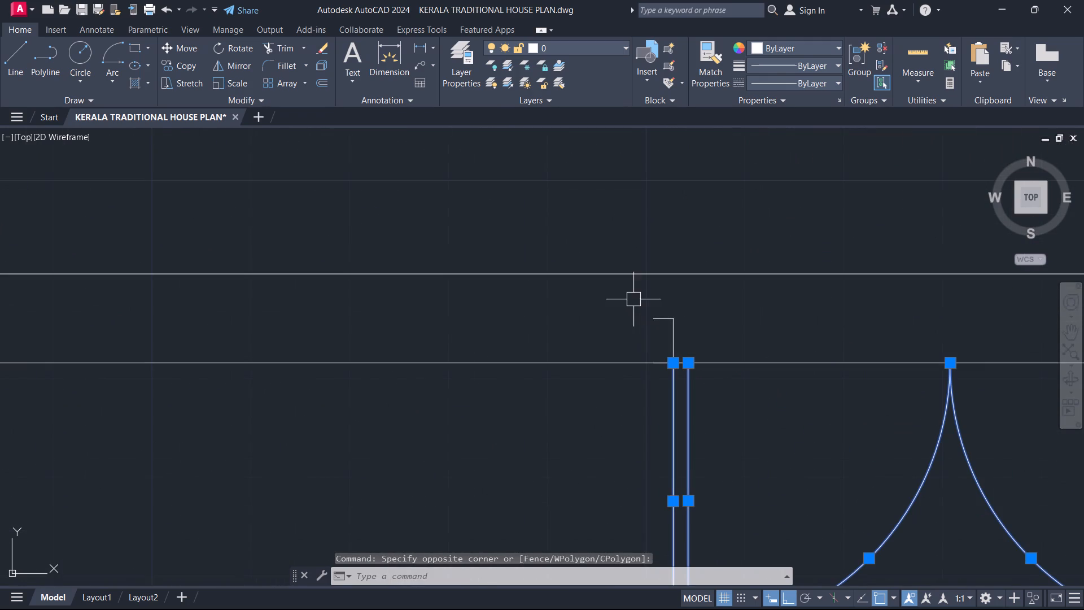
left_click(633, 298)
middle_click_drag(738, 401, 243, 363)
left_click(244, 364)
left_click(737, 248)
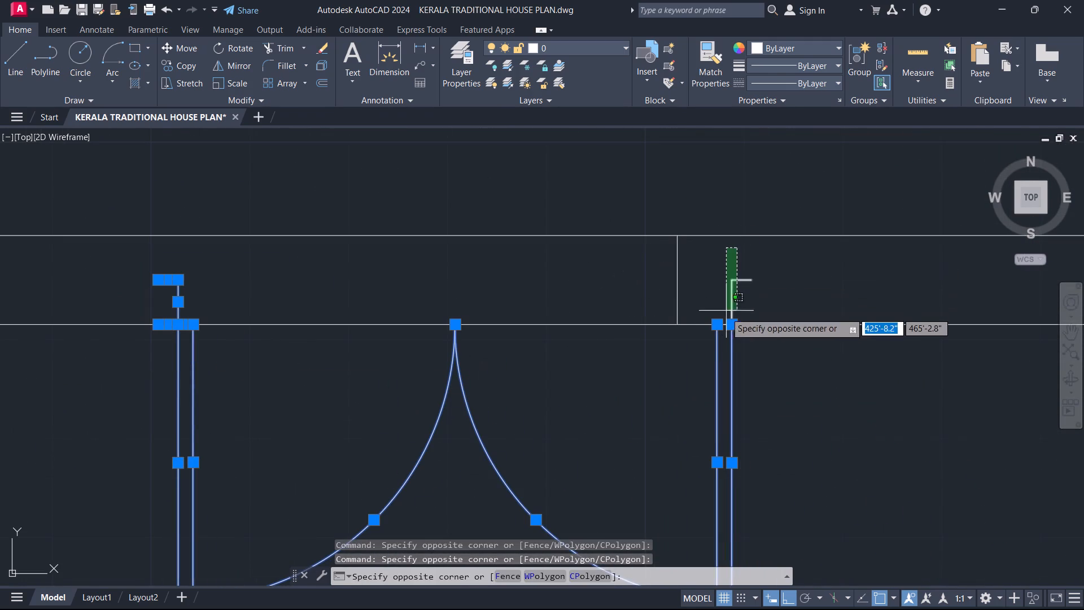
left_click(718, 290)
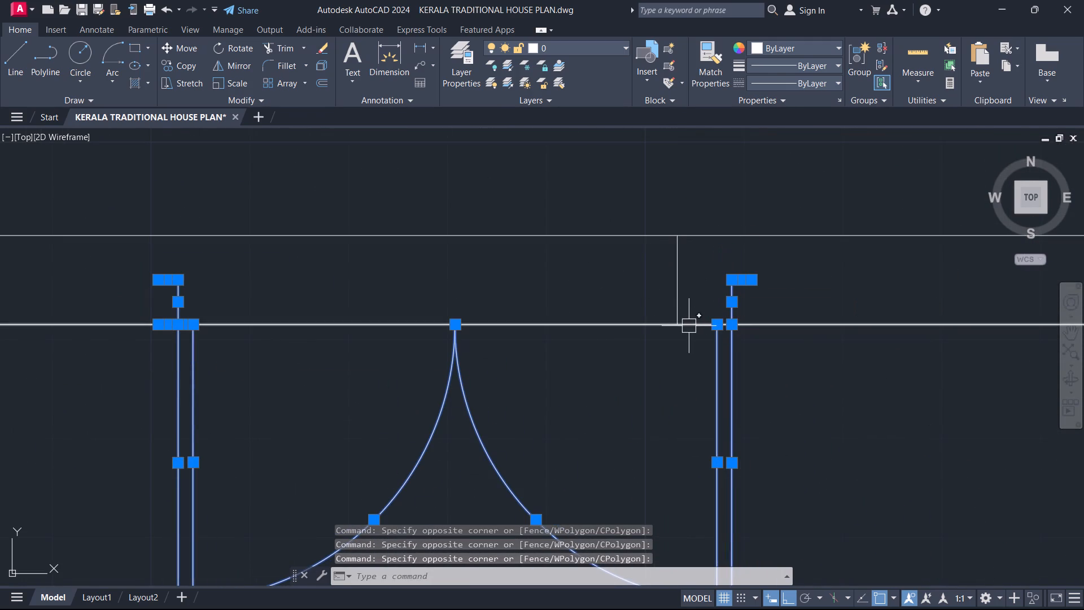
key("Delete")
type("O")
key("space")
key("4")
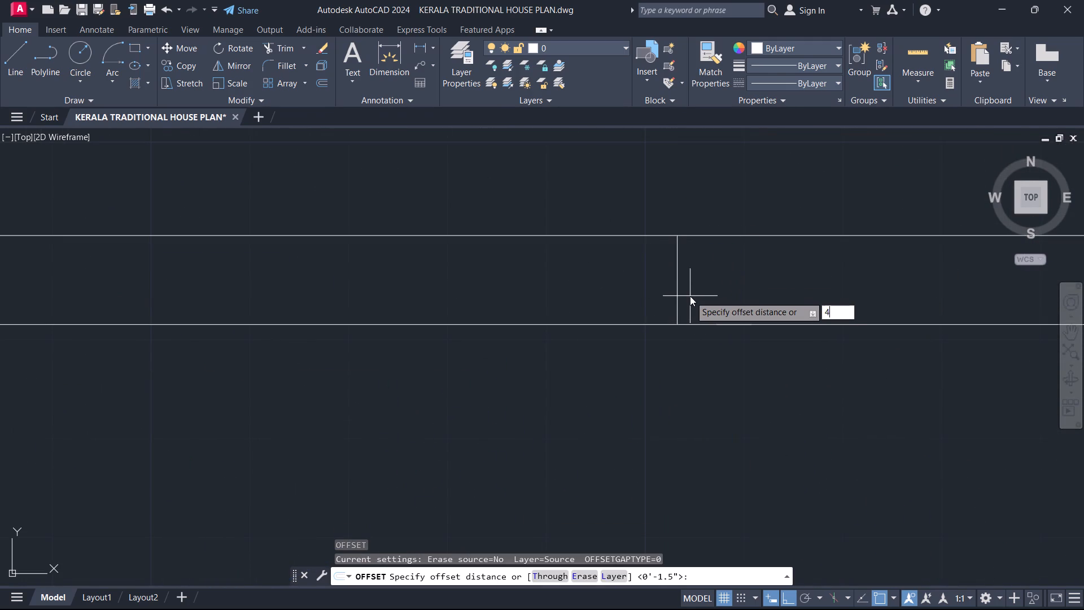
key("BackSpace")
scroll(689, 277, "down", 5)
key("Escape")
Measure the width between the jambs of the dining hall's double door.
scroll(685, 262, "down", 1)
middle_click_drag(685, 262, 705, 496)
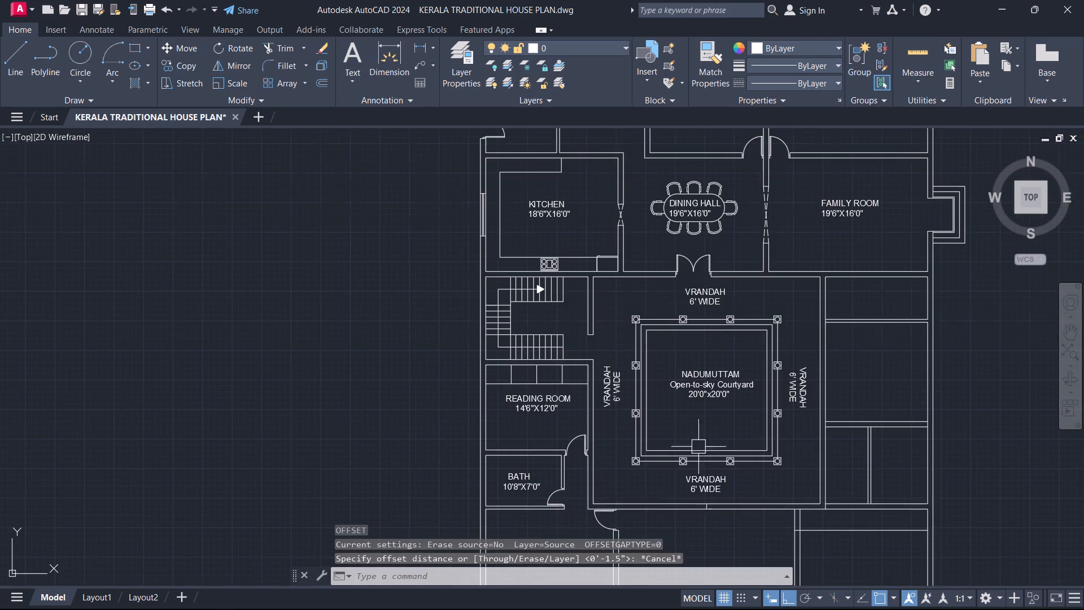
scroll(698, 336, "up", 3)
middle_click_drag(657, 231, 655, 515)
scroll(583, 377, "up", 3)
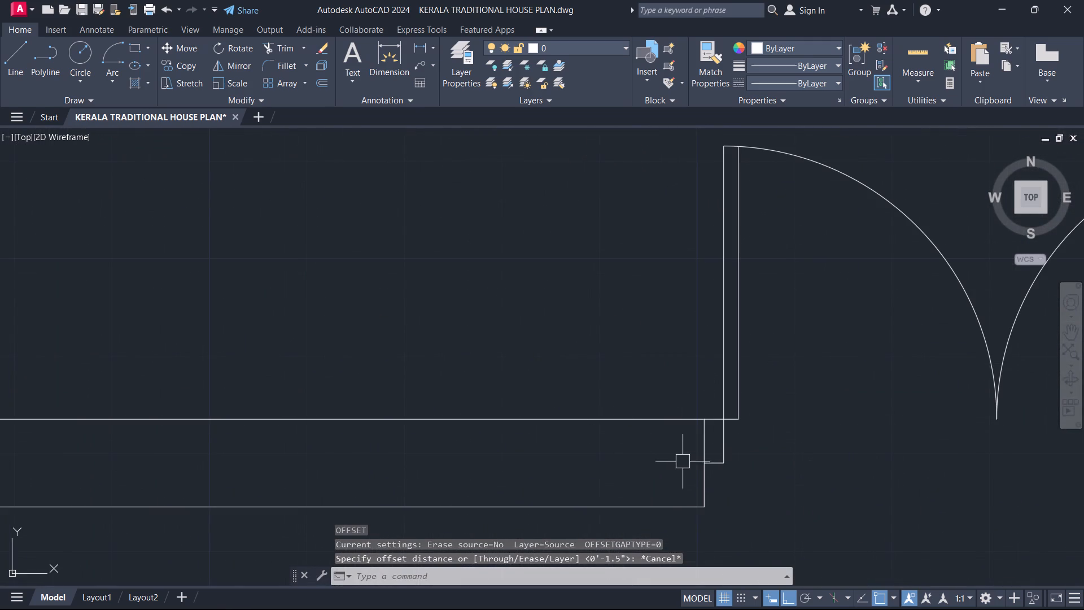
key("d")
key("i")
key("space")
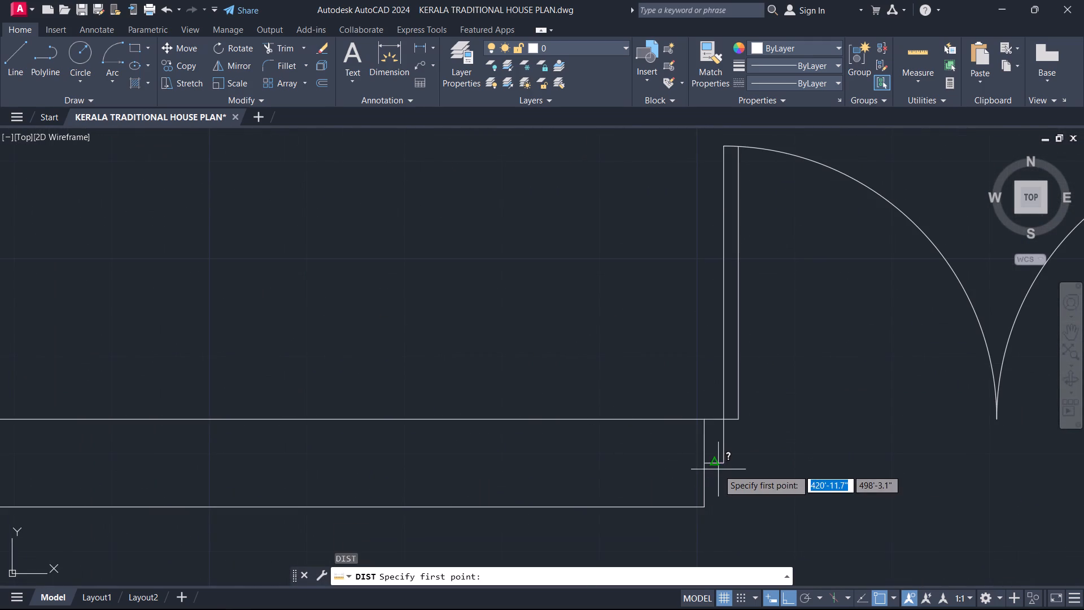
left_click(709, 467)
scroll(754, 458, "up", 1)
middle_click_drag(754, 458, 81, 303)
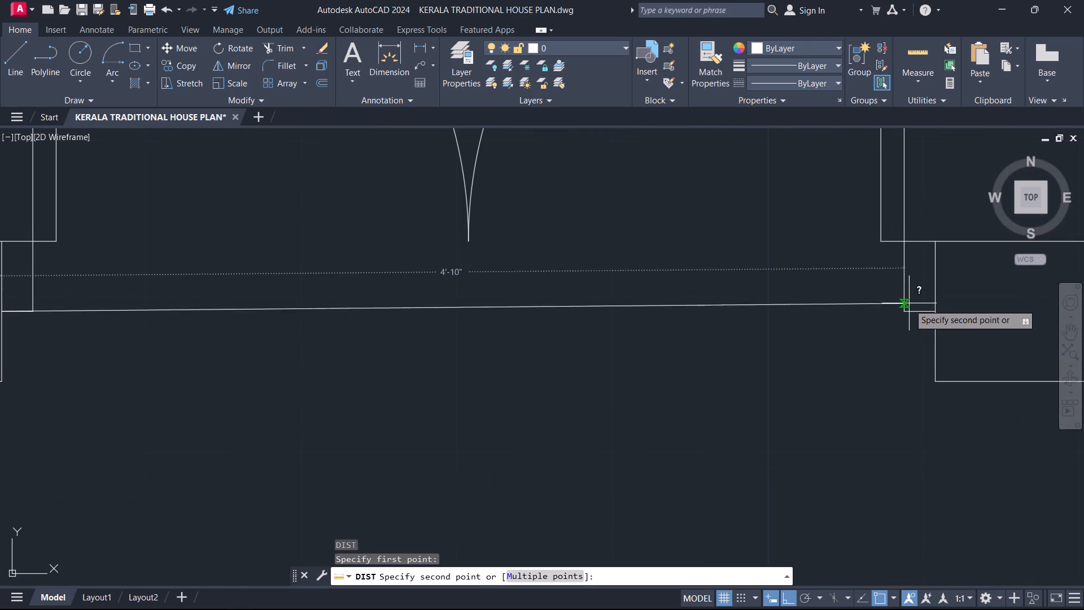
key("Escape")
Offset the short vertical centre line in the lower veranda wall 2'6" to each side.
scroll(816, 387, "down", 6)
middle_click_drag(741, 444, 651, 101)
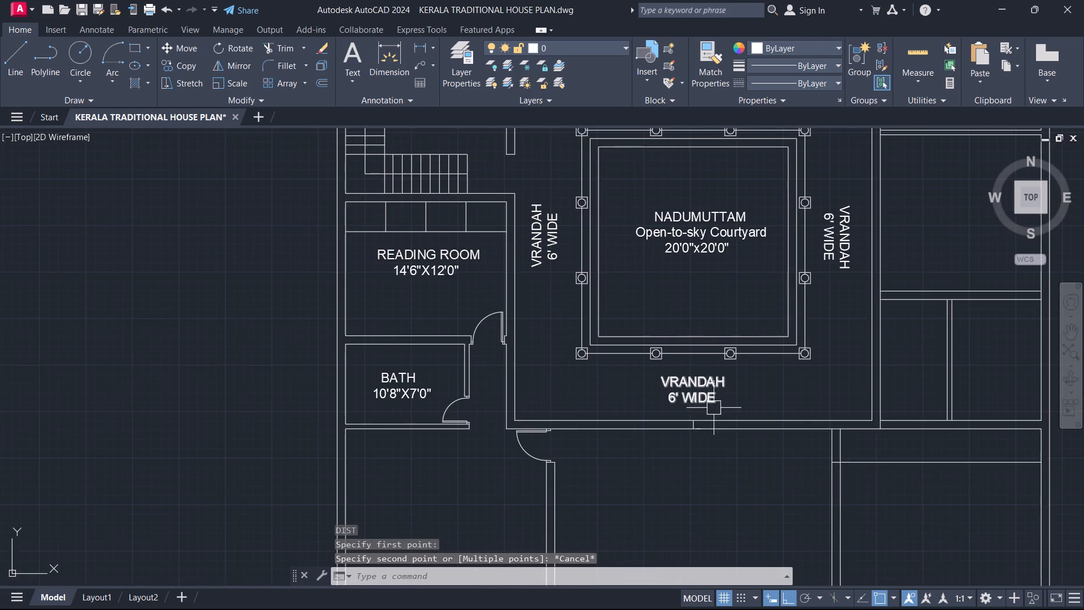
scroll(713, 412, "up", 3)
scroll(665, 460, "up", 1)
type("O")
key("space")
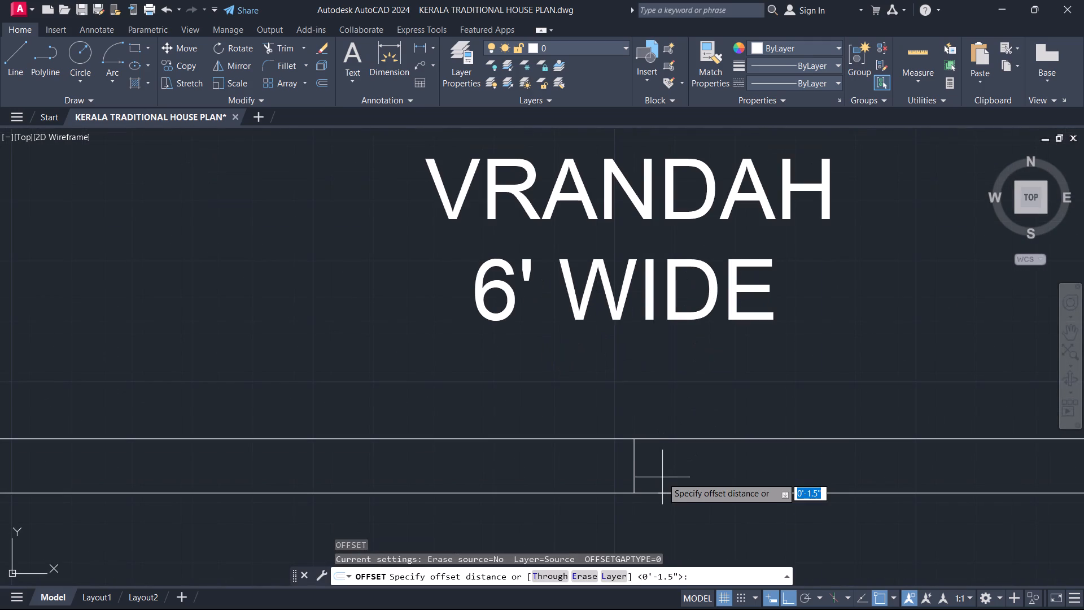
type("2'6")
key("Return")
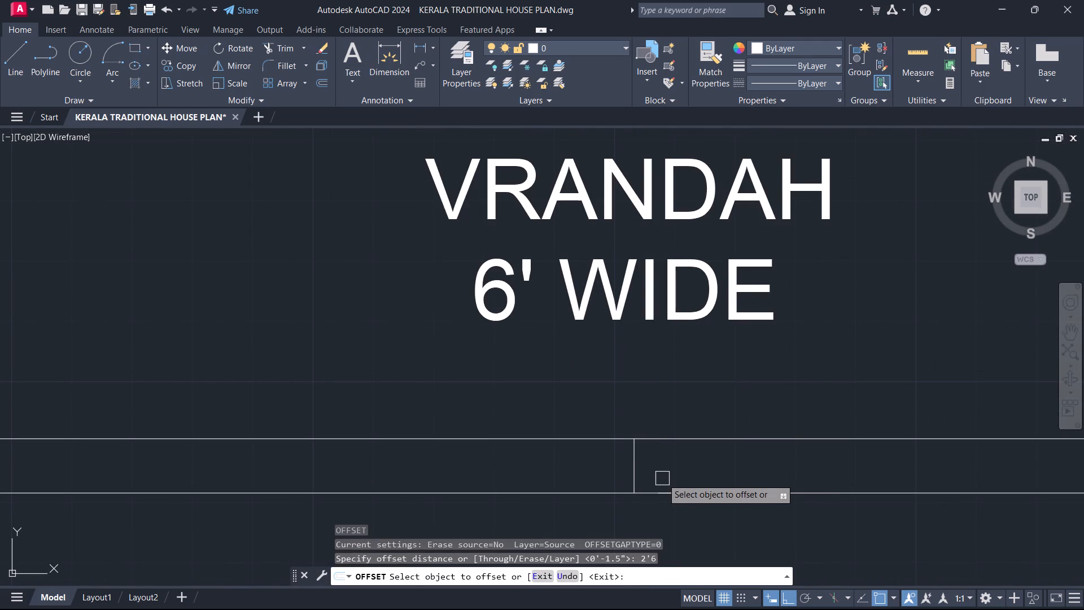
left_click(635, 458)
left_click(550, 452)
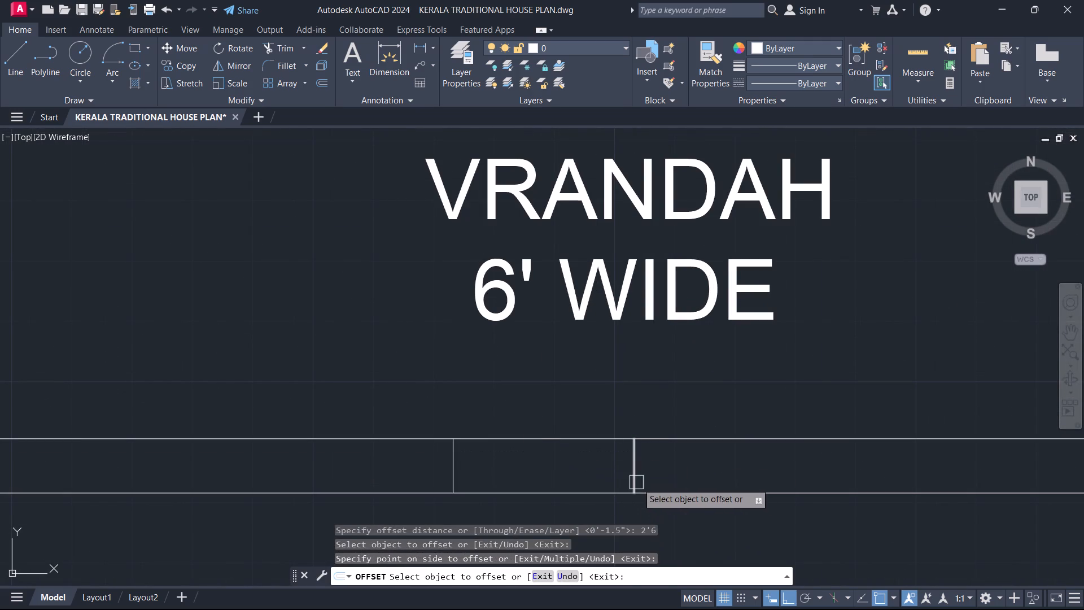
left_click(637, 483)
left_click(690, 464)
key("Escape")
Delete the centre line between the two offset lines in the lower veranda wall.
left_click(657, 467)
left_click(619, 463)
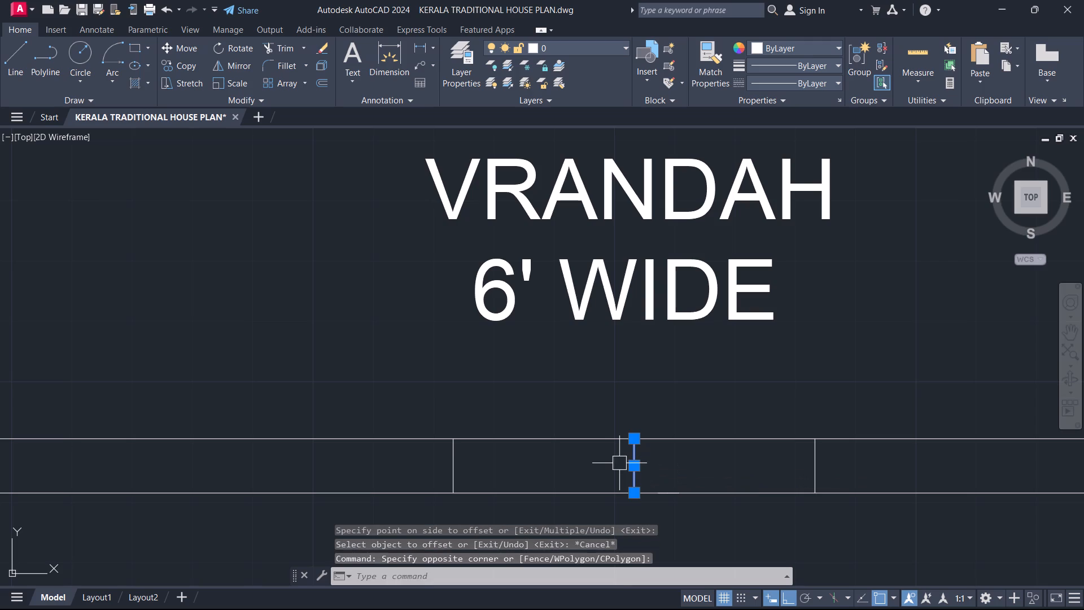
key("Delete")
Trim both lower veranda wall lines between the offset lines to form the door opening.
type("TR")
key("space")
left_click(658, 535)
left_click(627, 412)
Remove the leftover short line pieces inside the new lower veranda opening with Trim.
left_click(671, 493)
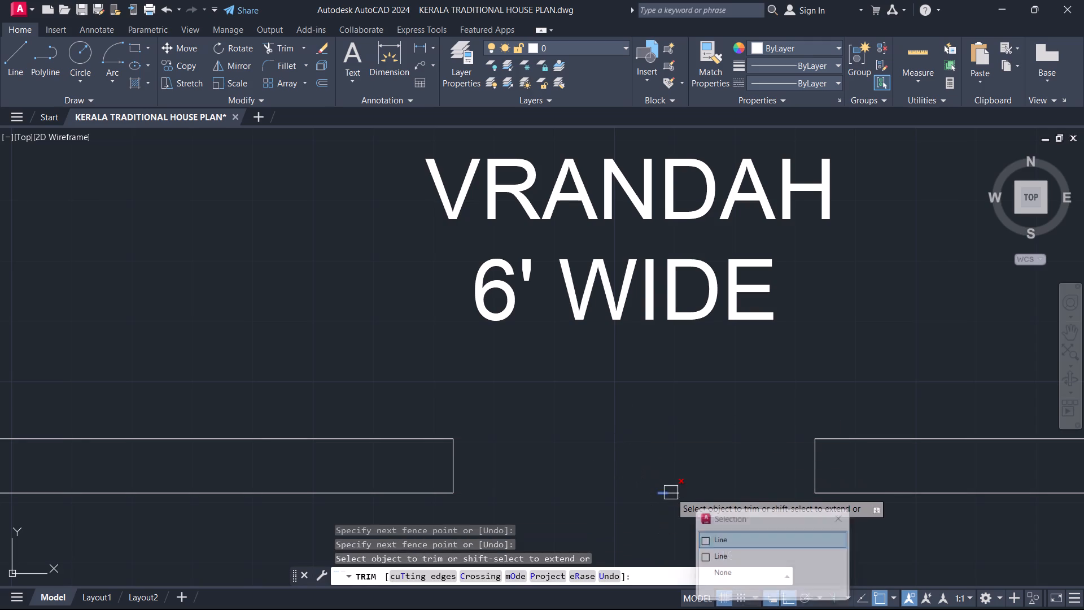
key("Escape")
scroll(684, 520, "up", 4)
left_click_drag(681, 488, 680, 481)
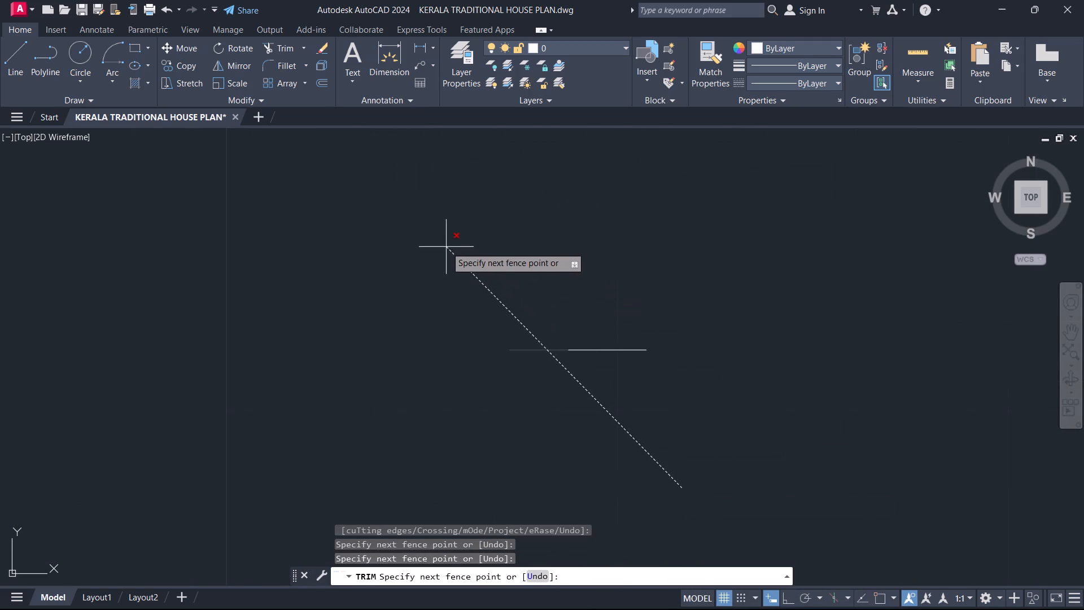
left_click(446, 247)
left_click_drag(496, 263, 506, 269)
left_click(637, 416)
left_click(620, 269)
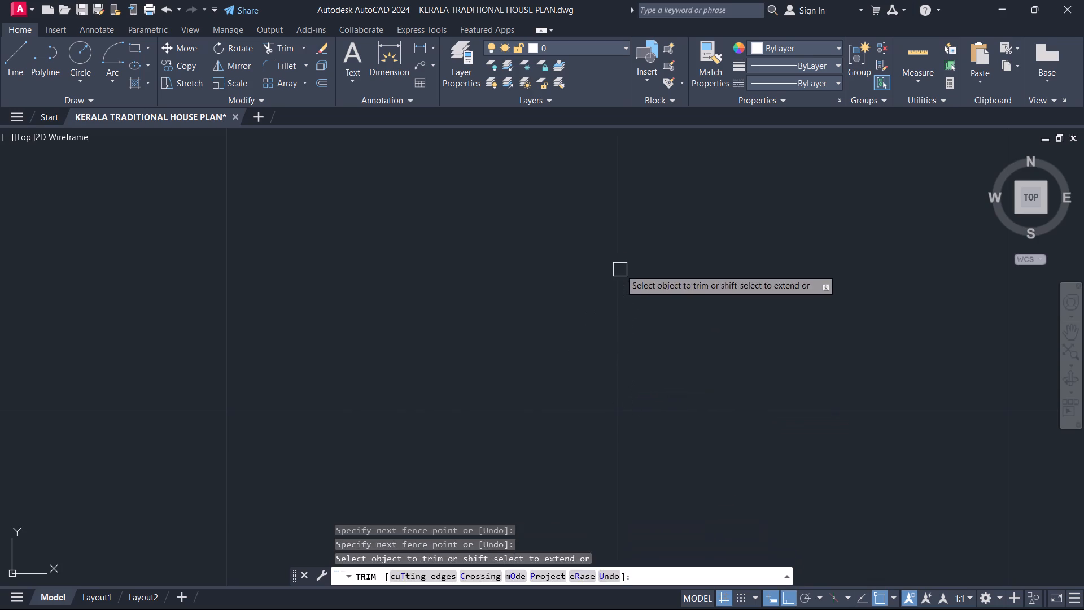
key("Escape")
Copy the dining hall's double door and jambs from its opening's upper-left wall corner to the matching corner of the lower veranda opening.
scroll(620, 269, "down", 1)
scroll(620, 269, "up", 1)
scroll(621, 274, "down", 7)
middle_click_drag(589, 249, 652, 550)
scroll(658, 212, "down", 2)
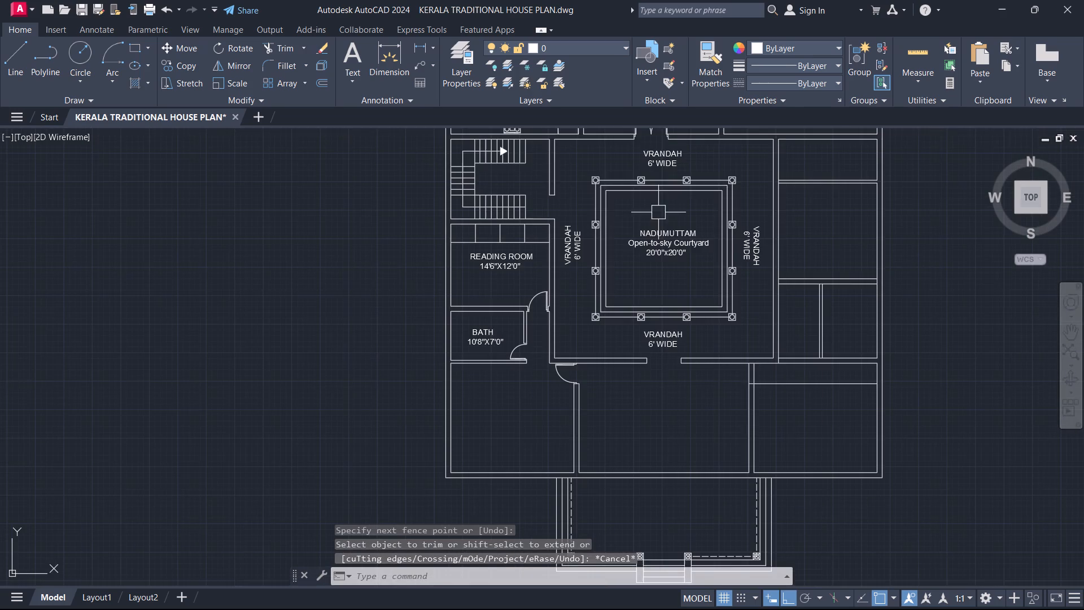
middle_click_drag(655, 169, 662, 278)
scroll(662, 278, "up", 2)
scroll(654, 171, "up", 1)
middle_click_drag(654, 171, 682, 294)
scroll(521, 249, "up", 1)
left_click(536, 207)
left_click(945, 392)
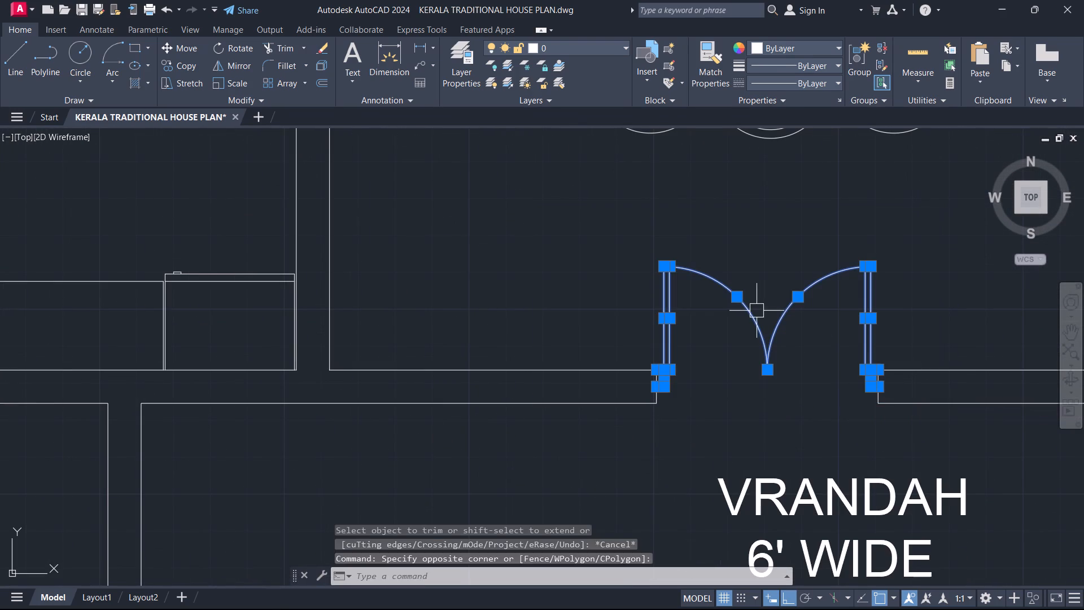
key("c")
key("o")
key("space")
scroll(652, 372, "up", 3)
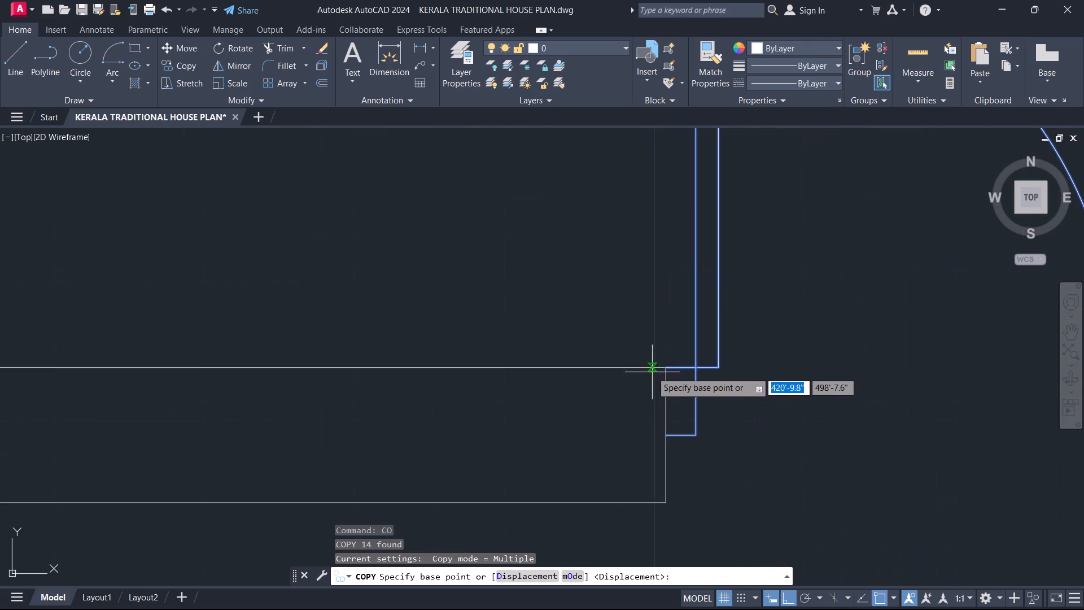
left_click(664, 370)
scroll(696, 491, "down", 3)
middle_click_drag(696, 491, 597, 96)
scroll(603, 233, "down", 4)
scroll(617, 393, "down", 1)
scroll(626, 426, "up", 6)
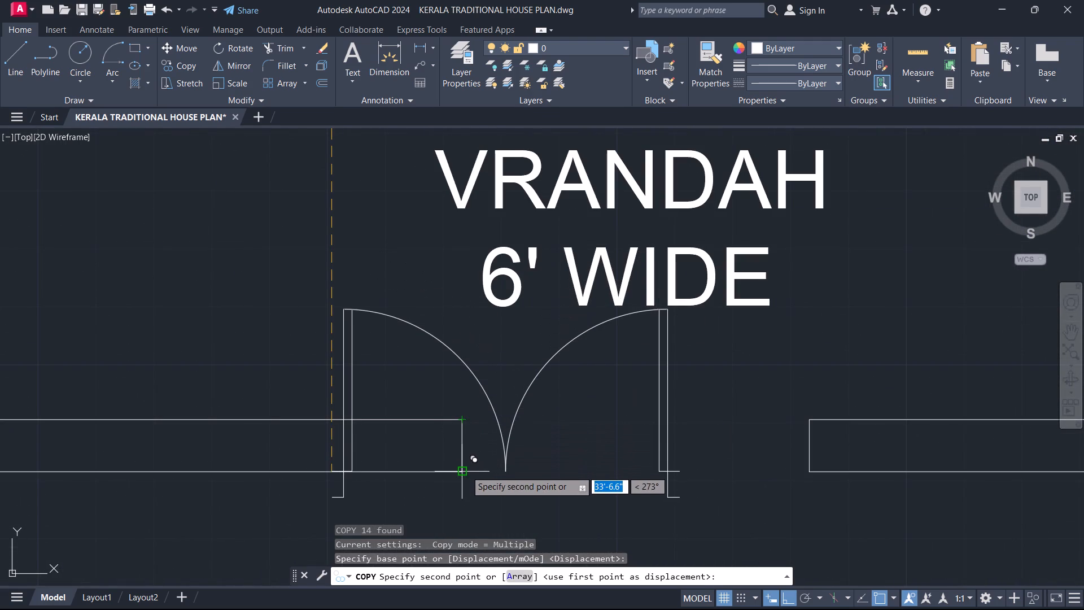
left_click(467, 422)
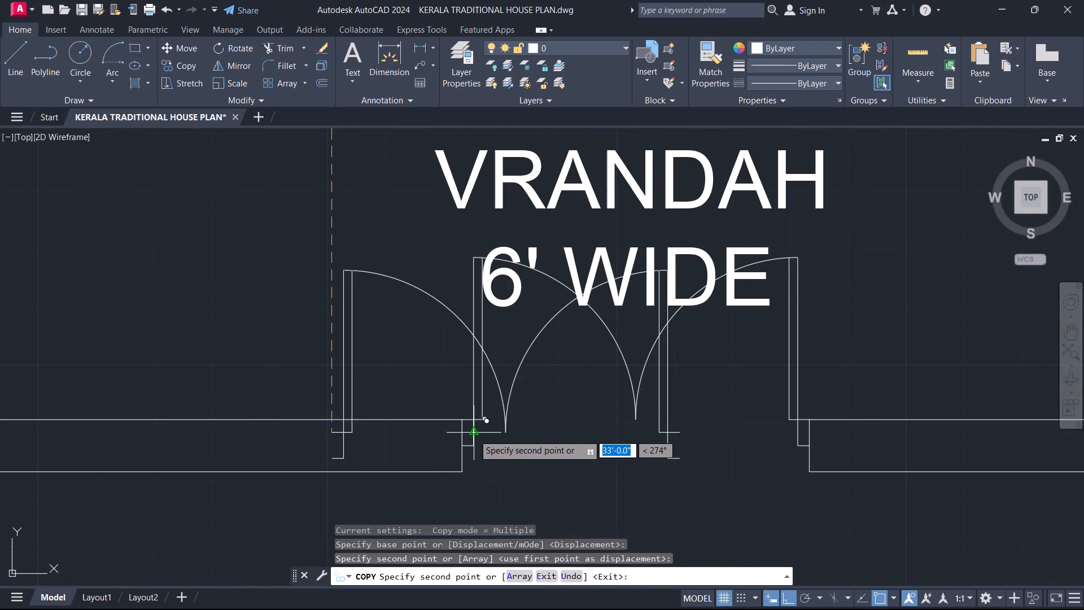
key("Escape")
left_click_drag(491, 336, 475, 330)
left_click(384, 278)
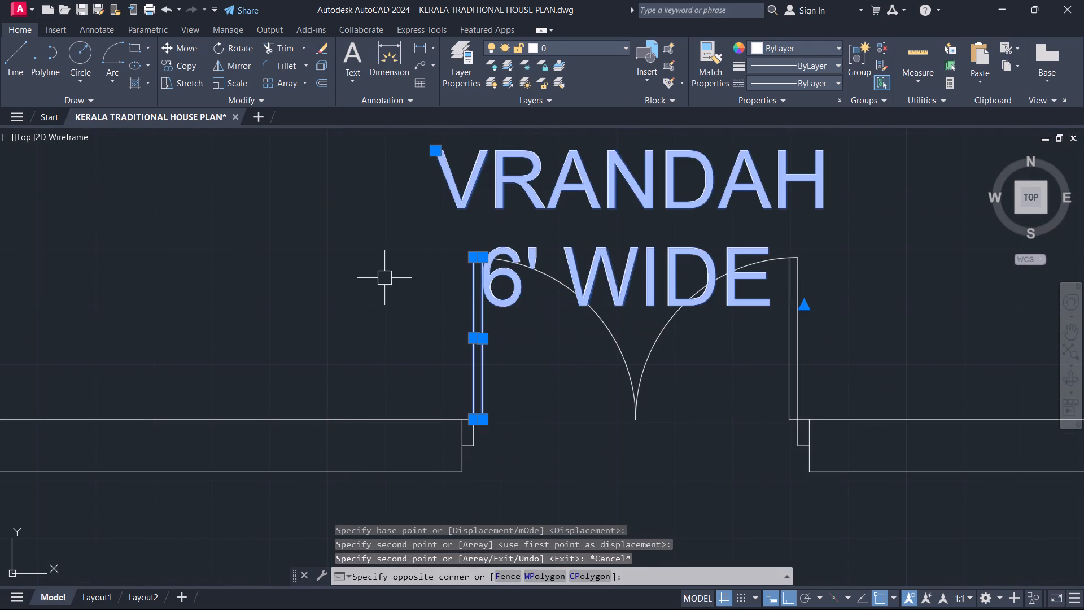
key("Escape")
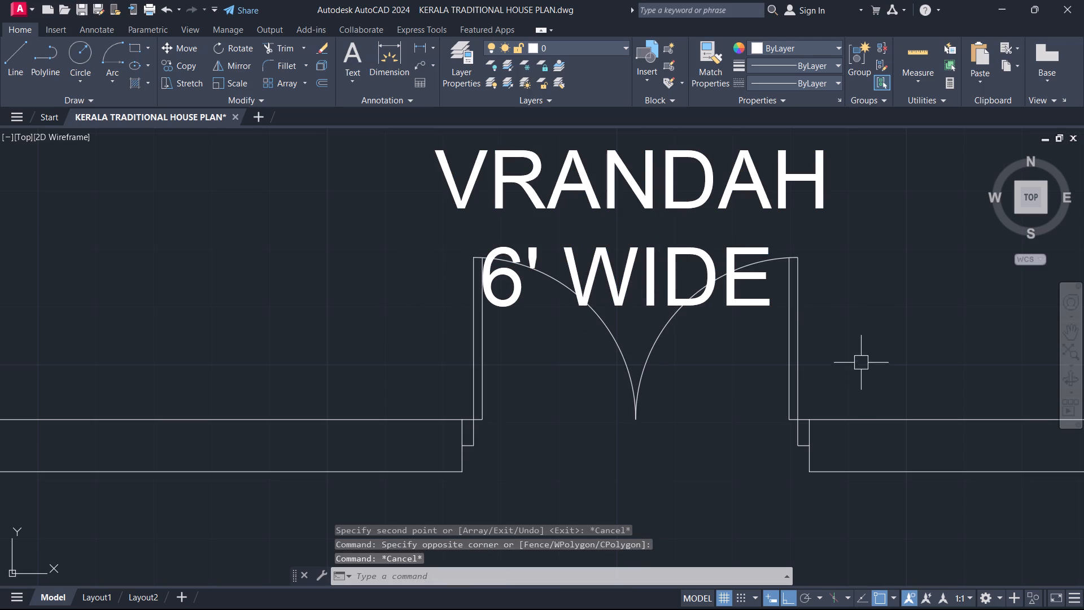
Mirror the lower veranda's double door and jambs about the horizontal line along the jambs' bottom edge, erasing the source objects.
left_click(351, 166)
left_click(883, 452)
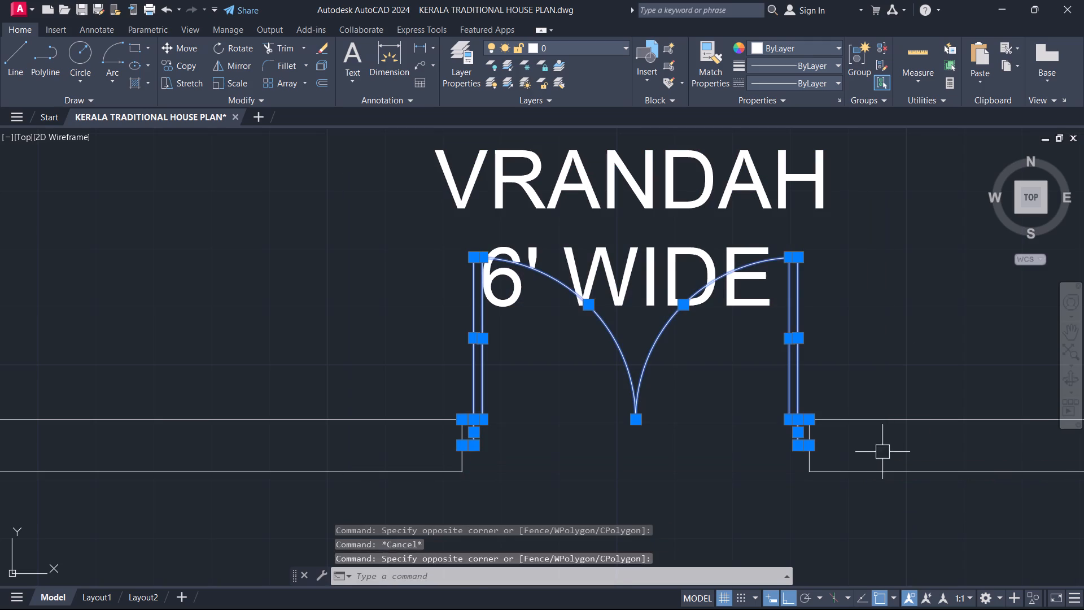
type("MI")
key("space")
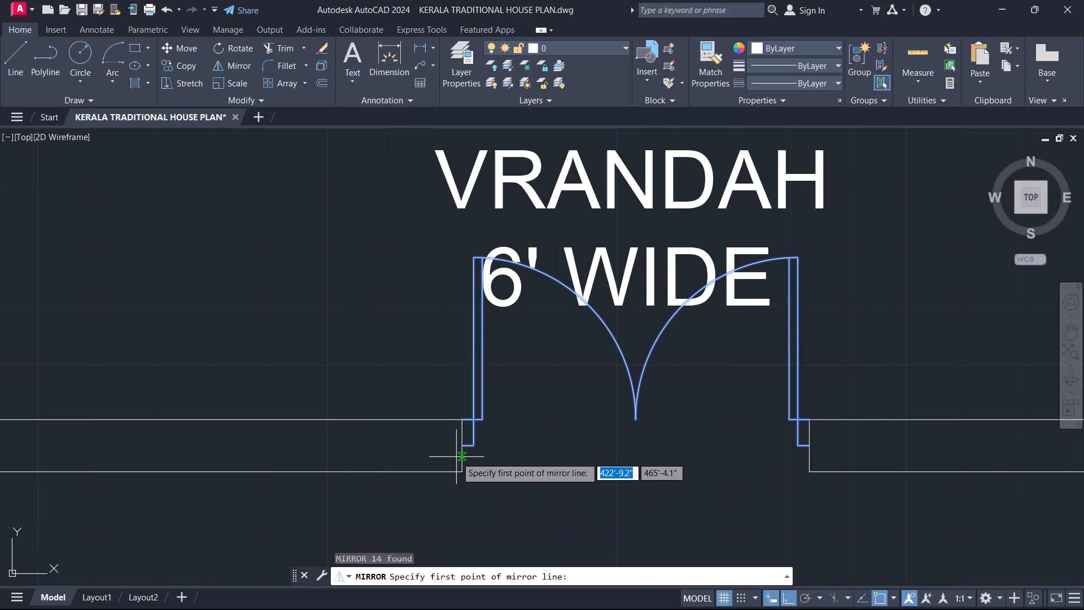
scroll(456, 457, "up", 4)
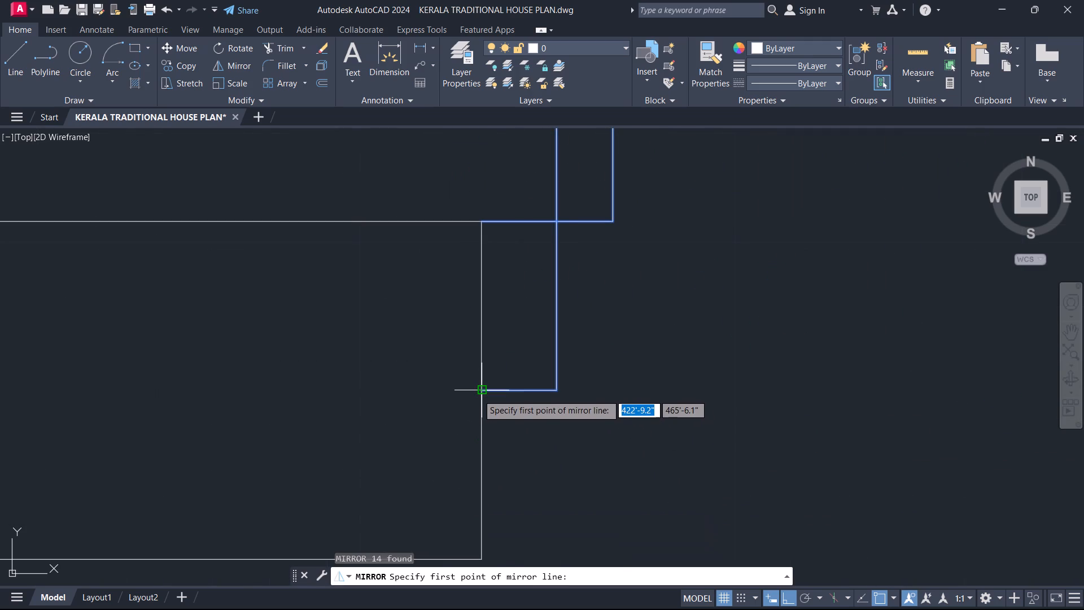
left_click(479, 390)
left_click(562, 388)
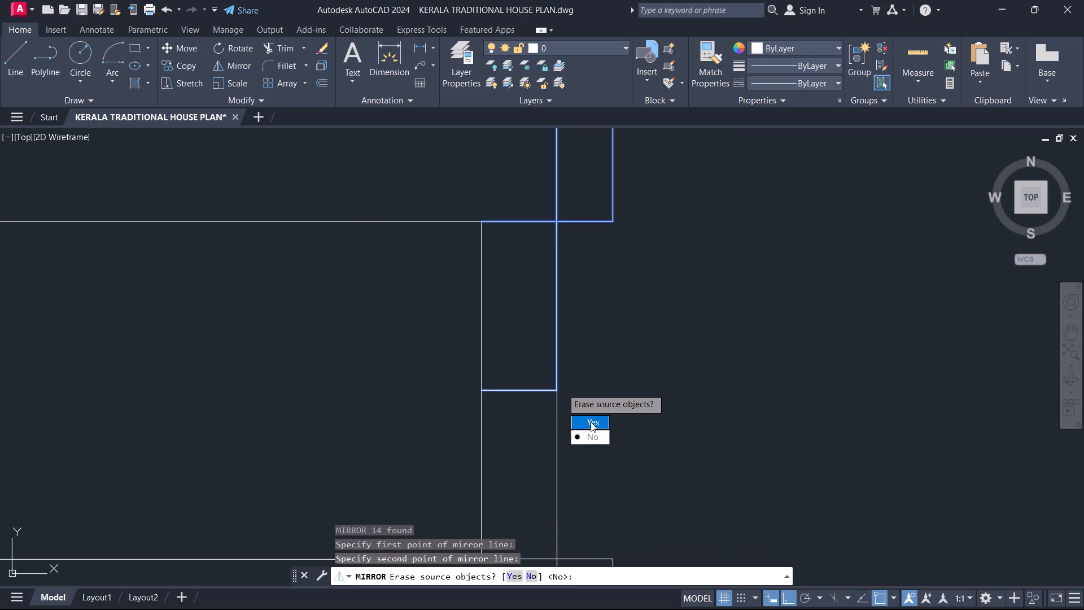
left_click_drag(589, 420, 562, 388)
scroll(541, 394, "down", 5)
scroll(524, 440, "down", 4)
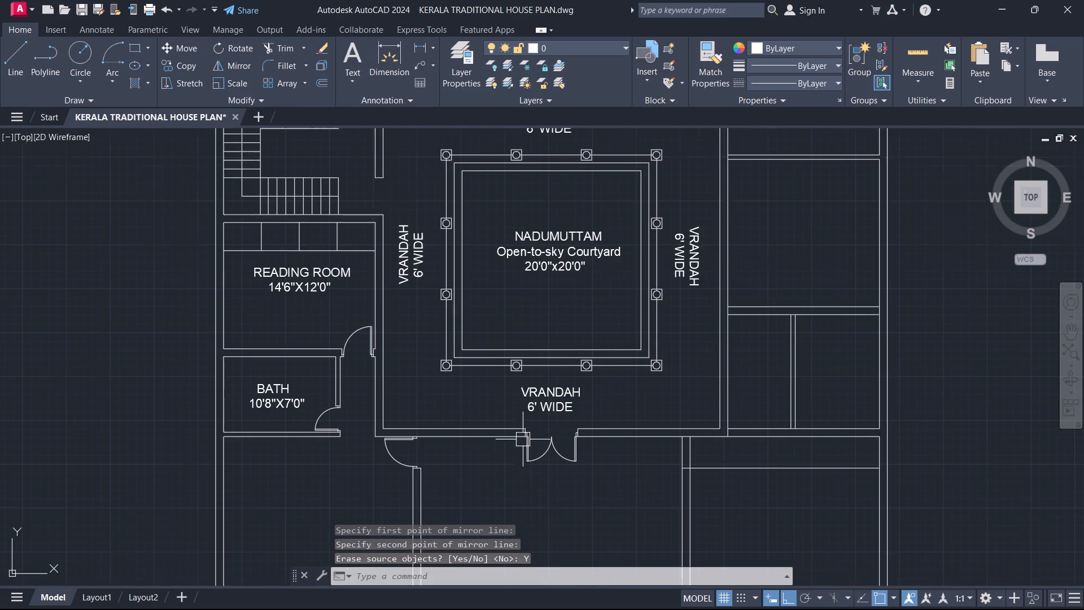
Look over the plan from the utility rooms past the courtyard down to the unlabelled lower rooms.
middle_click_drag(520, 487, 565, 319)
scroll(565, 319, "down", 2)
middle_click_drag(565, 319, 578, 396)
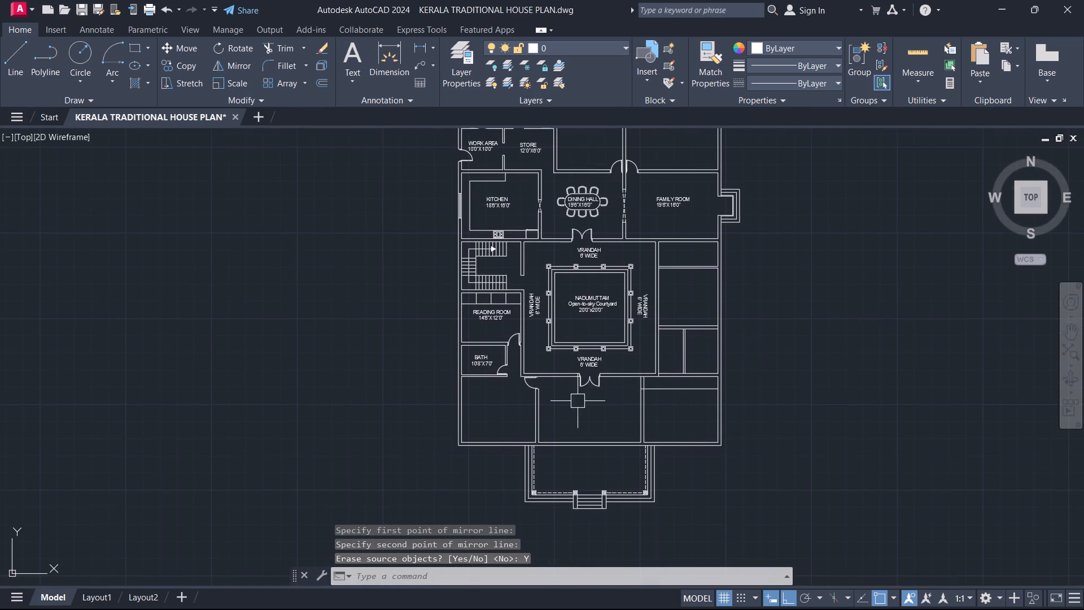
scroll(578, 402, "up", 1)
middle_click_drag(578, 402, 568, 495)
middle_click_drag(578, 263, 604, 376)
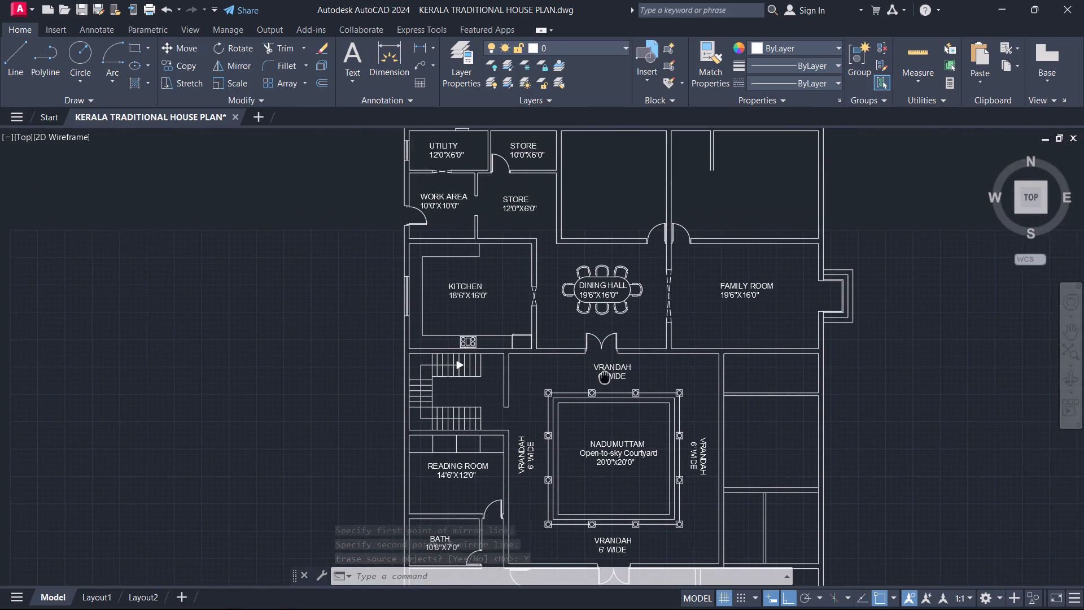
middle_click_drag(604, 376, 599, 376)
scroll(597, 391, "up", 1)
middle_click_drag(597, 391, 557, 212)
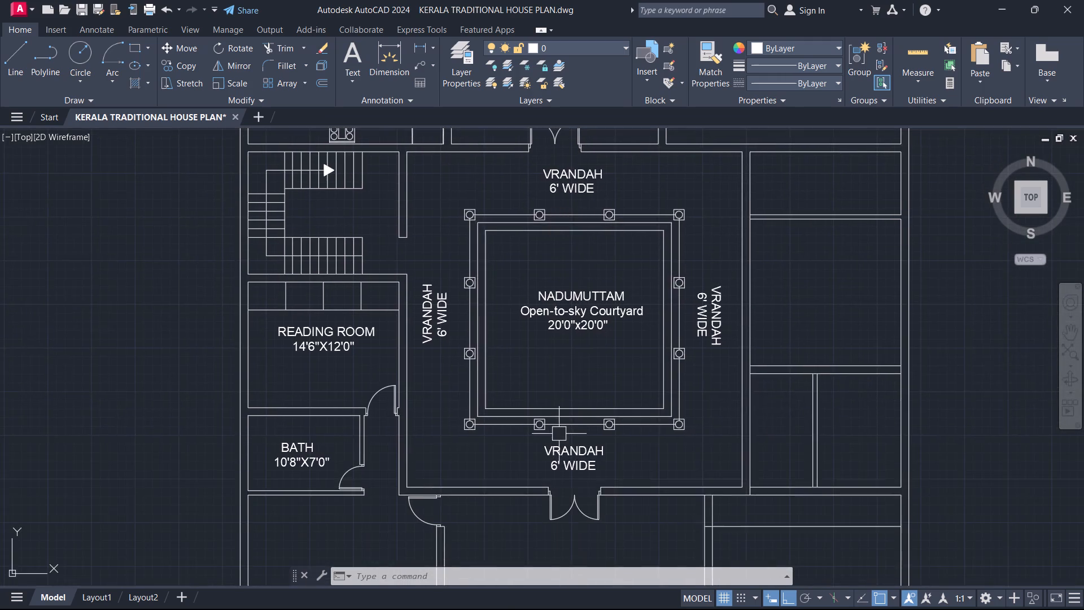
middle_click_drag(560, 434, 565, 271)
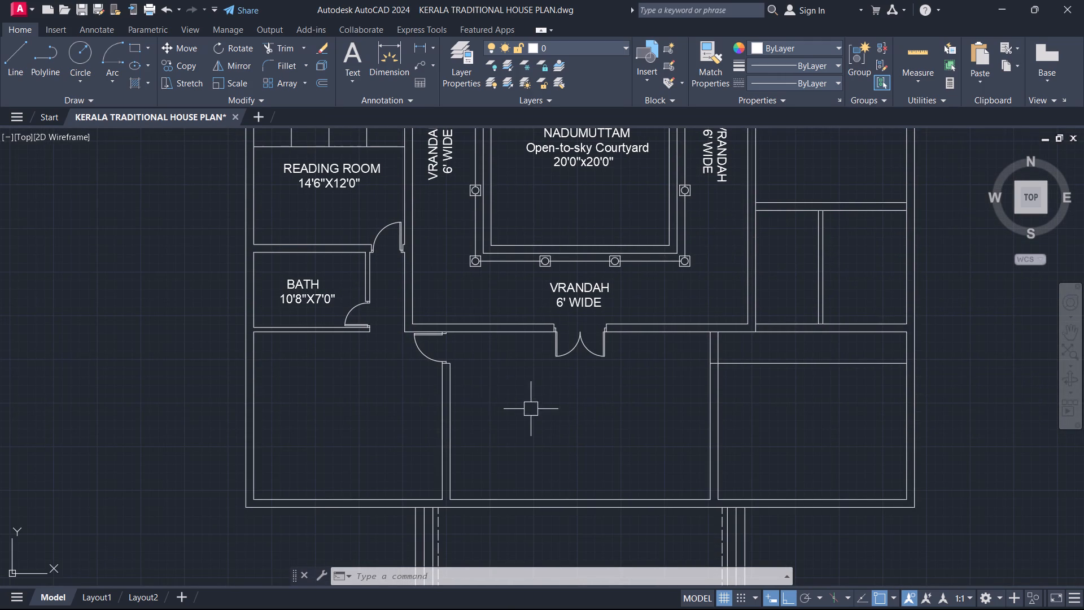
middle_click_drag(450, 391, 576, 409)
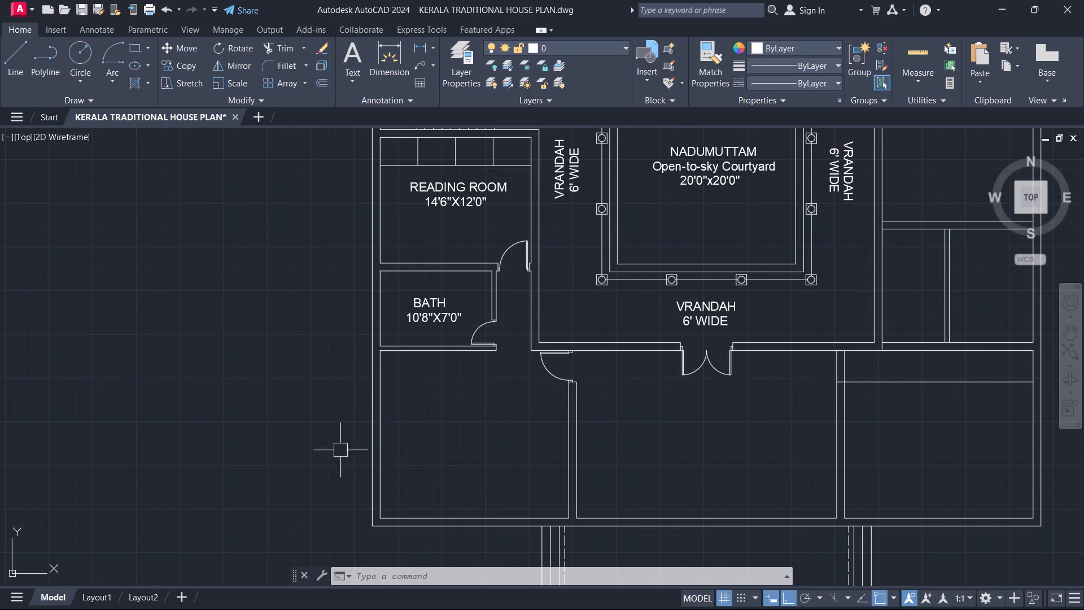
Draw a wardrobe outline about 7'-6" long against the upper-left corner of the room below the bath.
scroll(324, 438, "up", 1)
scroll(452, 410, "up", 2)
middle_click_drag(444, 266, 469, 394)
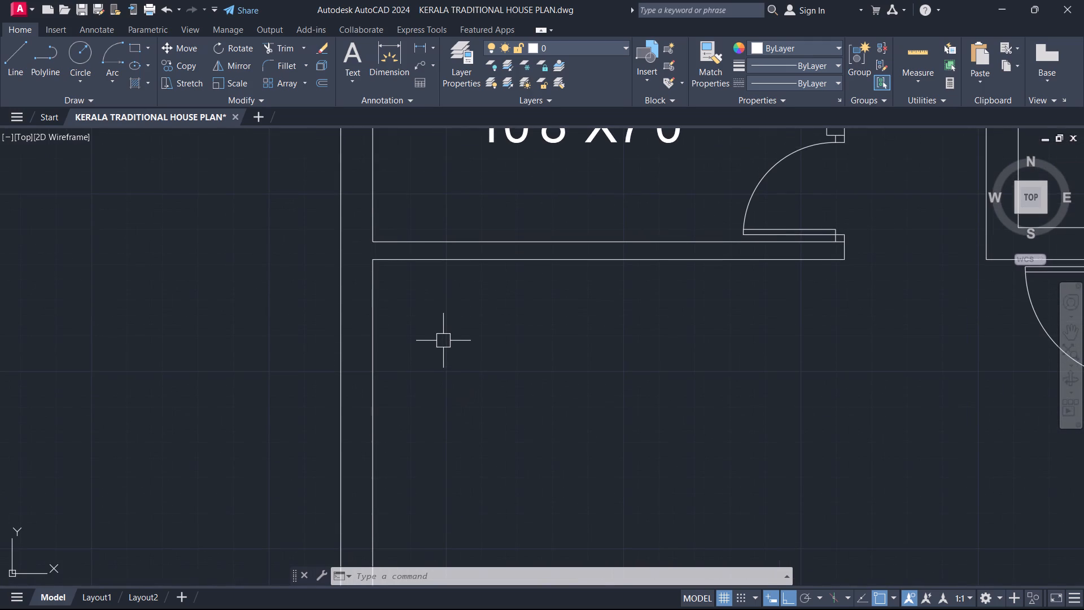
key("r")
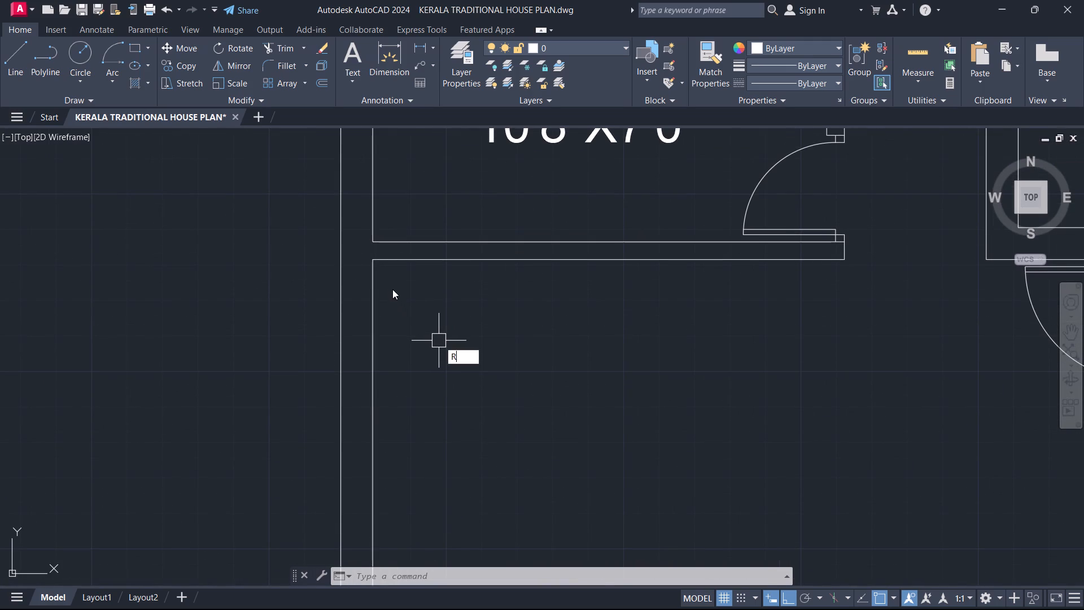
key("space")
key("l")
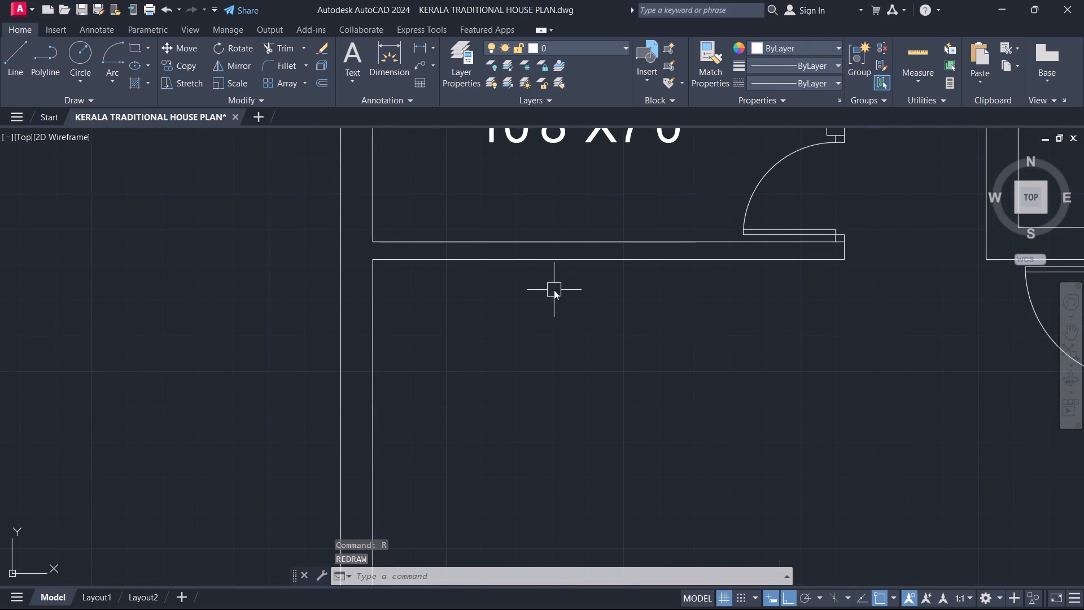
key("space")
left_click(371, 357)
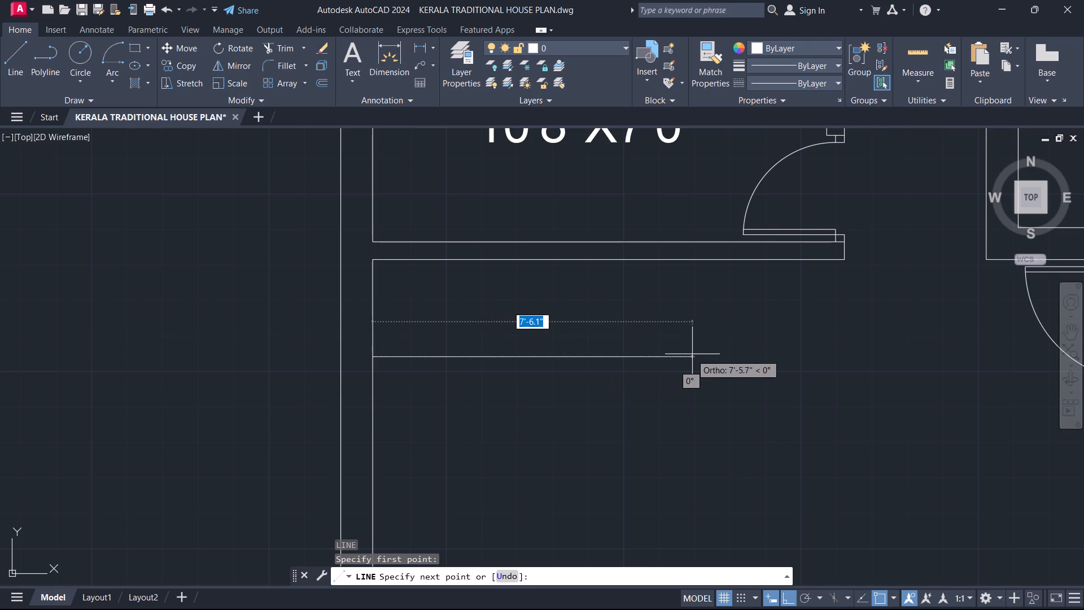
left_click(693, 354)
left_click(692, 260)
key("Escape")
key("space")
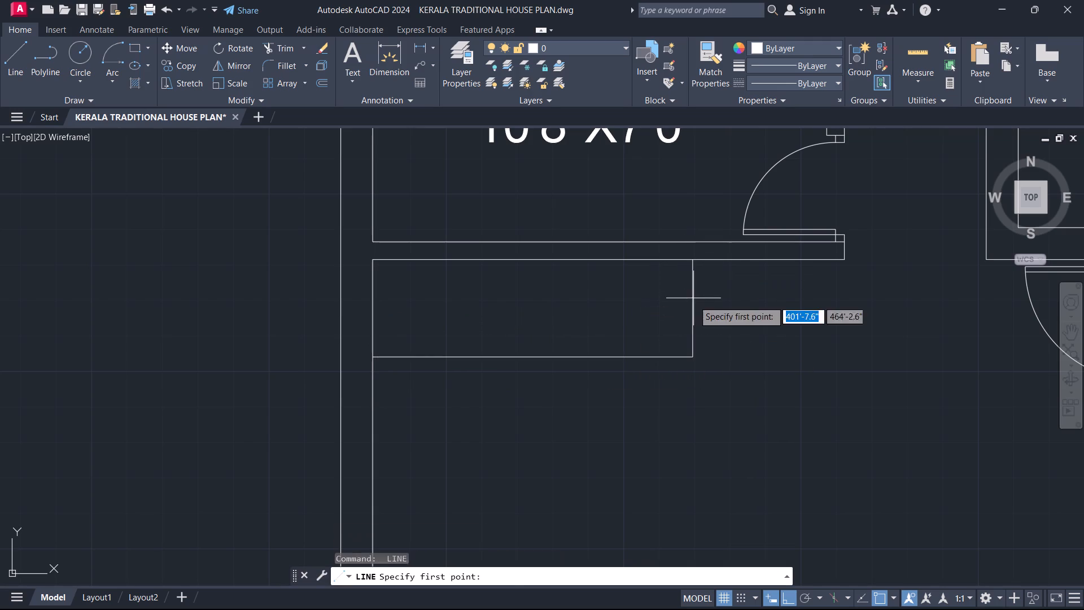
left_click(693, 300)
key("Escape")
Draw the wardrobe's horizontal hanging rod from the midpoint of its right end to the left wall.
key("space")
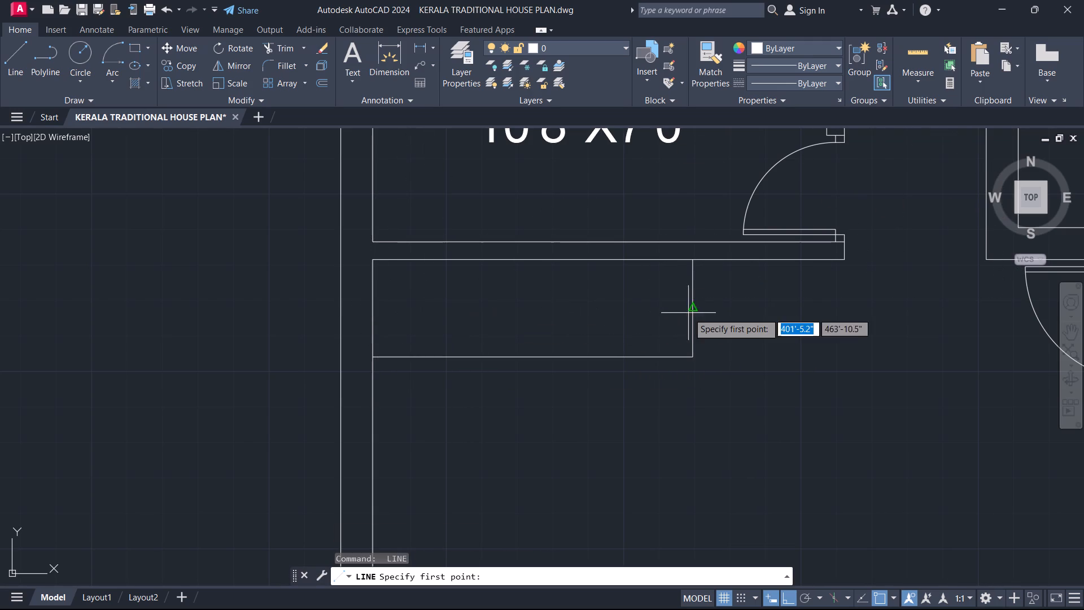
left_click(695, 311)
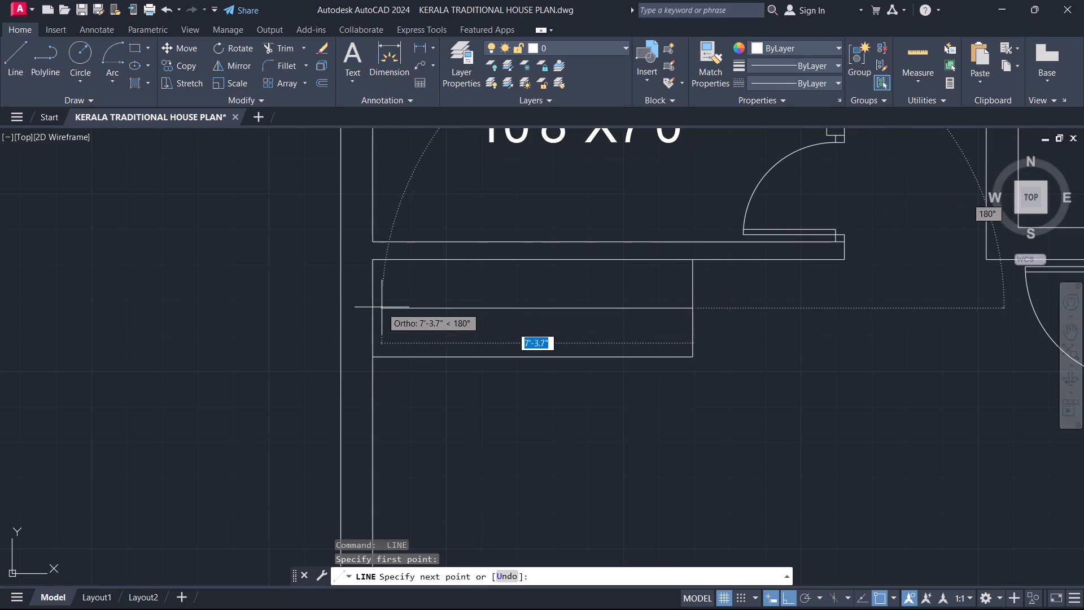
left_click(373, 308)
key("Escape")
Draw a short vertical hanger line across the rod near the wardrobe's right end.
key("space")
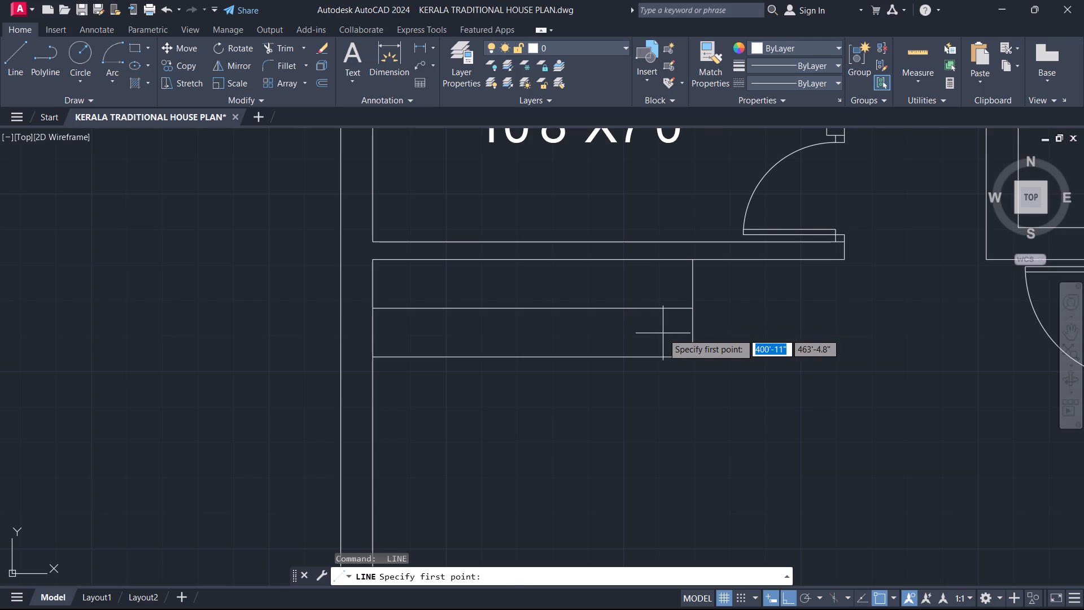
left_click(665, 338)
left_click(663, 280)
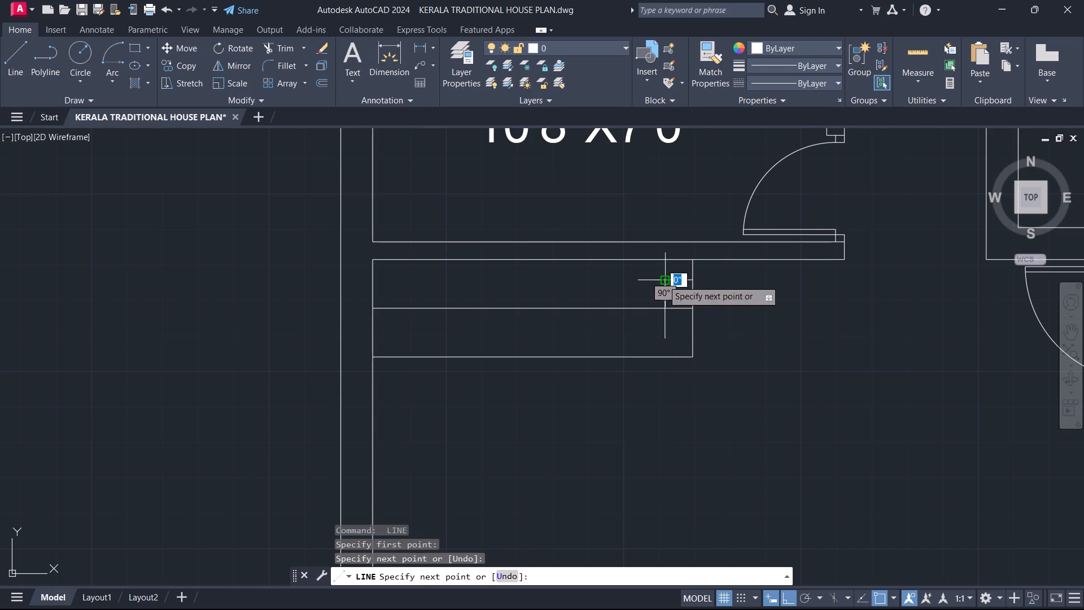
key("Escape")
Copy the hanger line leftward along the rod as an array of 15 items that stays inside the wardrobe.
scroll(671, 299, "up", 2)
left_click(672, 295)
left_click(580, 282)
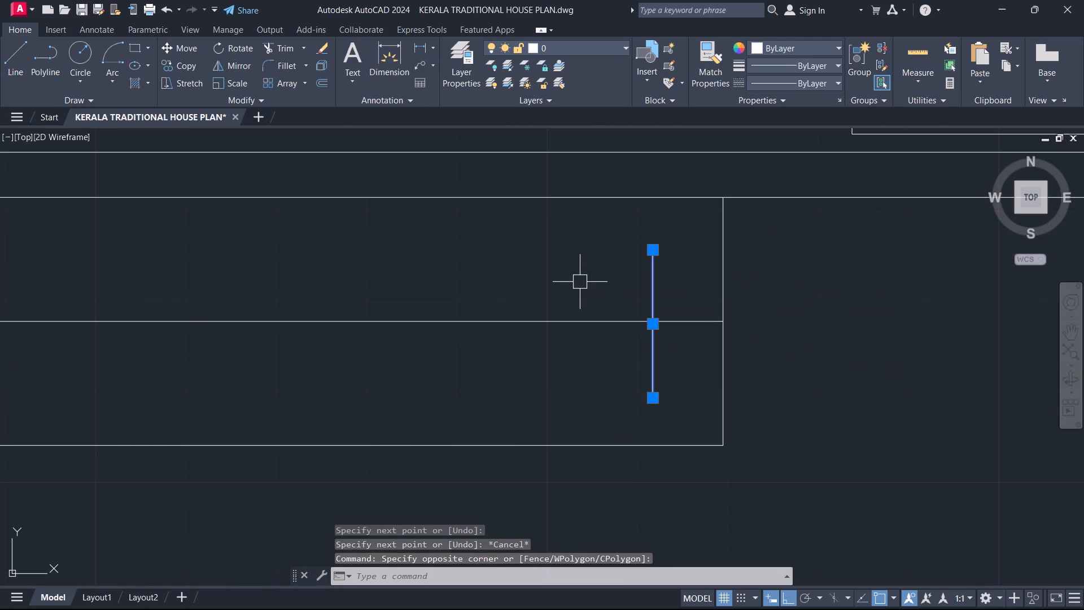
key("c")
key("o")
key("space")
left_click(655, 289)
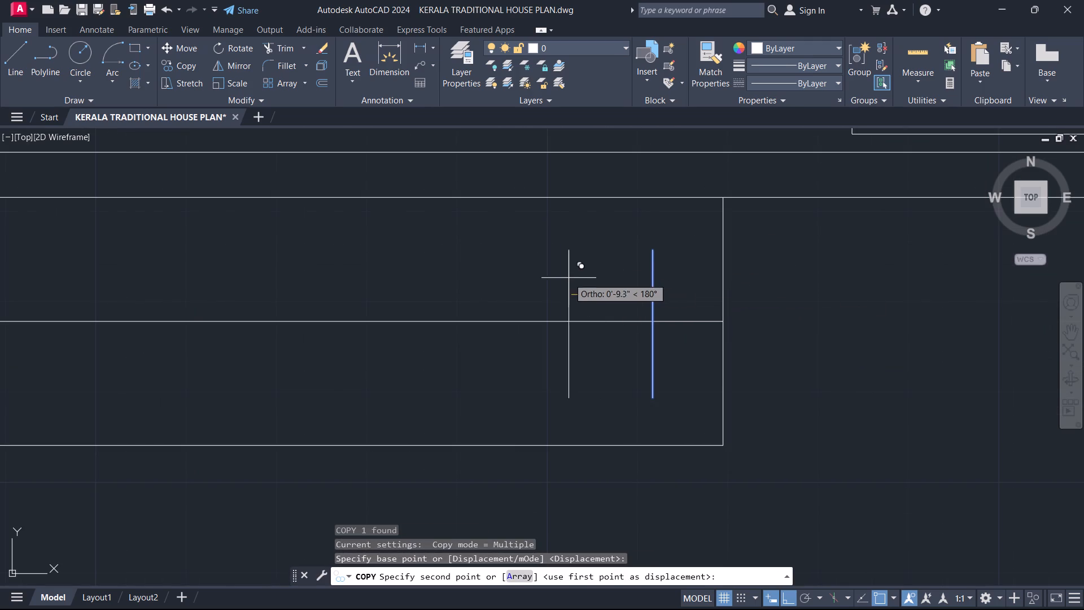
type("A")
key("space")
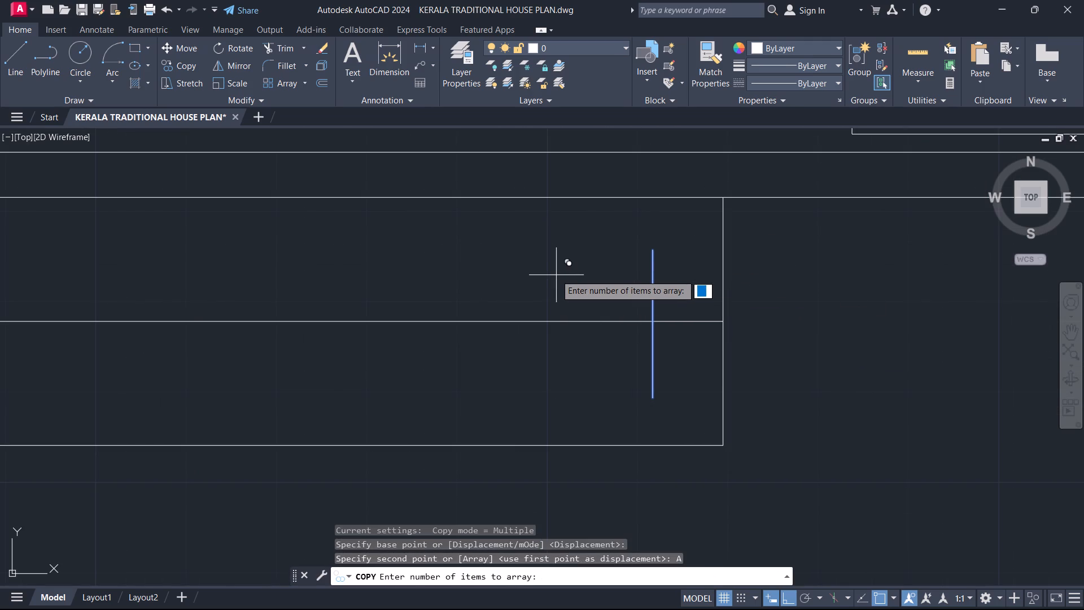
key("1")
key("5")
key("Return")
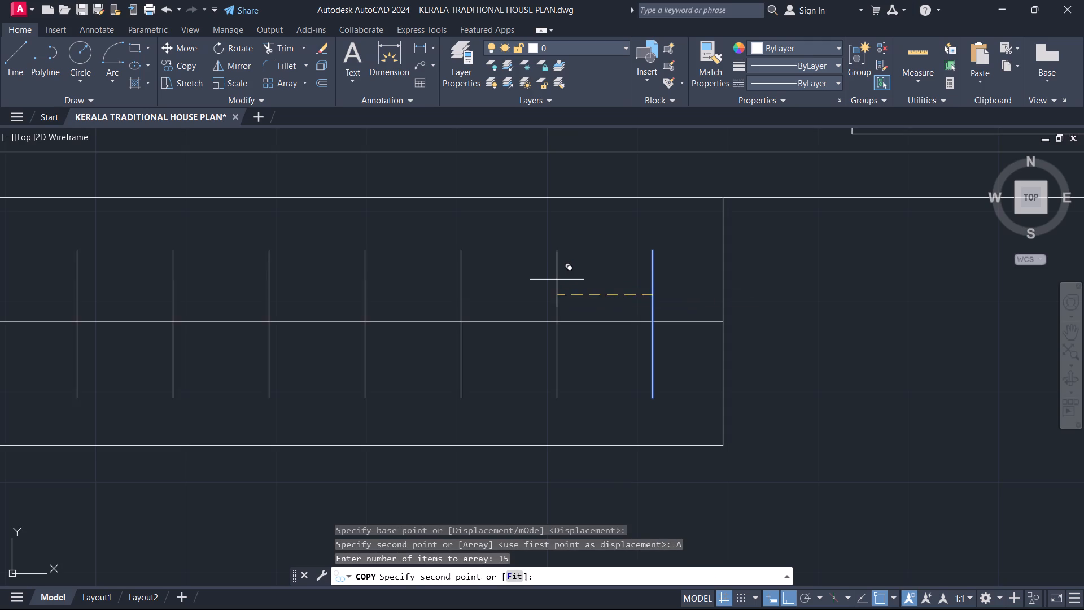
scroll(593, 307, "down", 2)
scroll(569, 303, "up", 1)
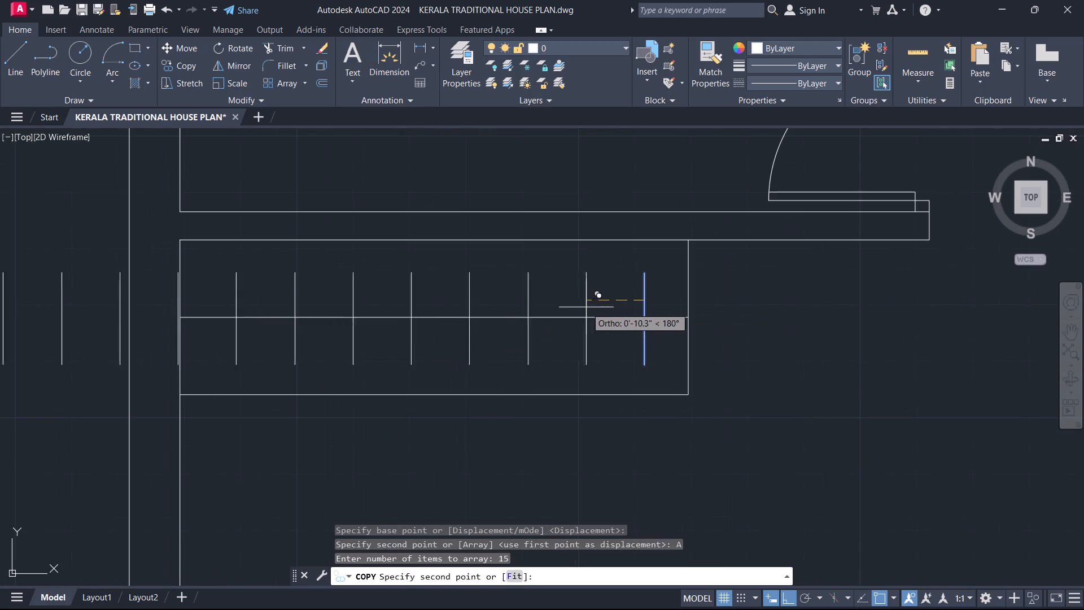
left_click(613, 303)
key("Escape")
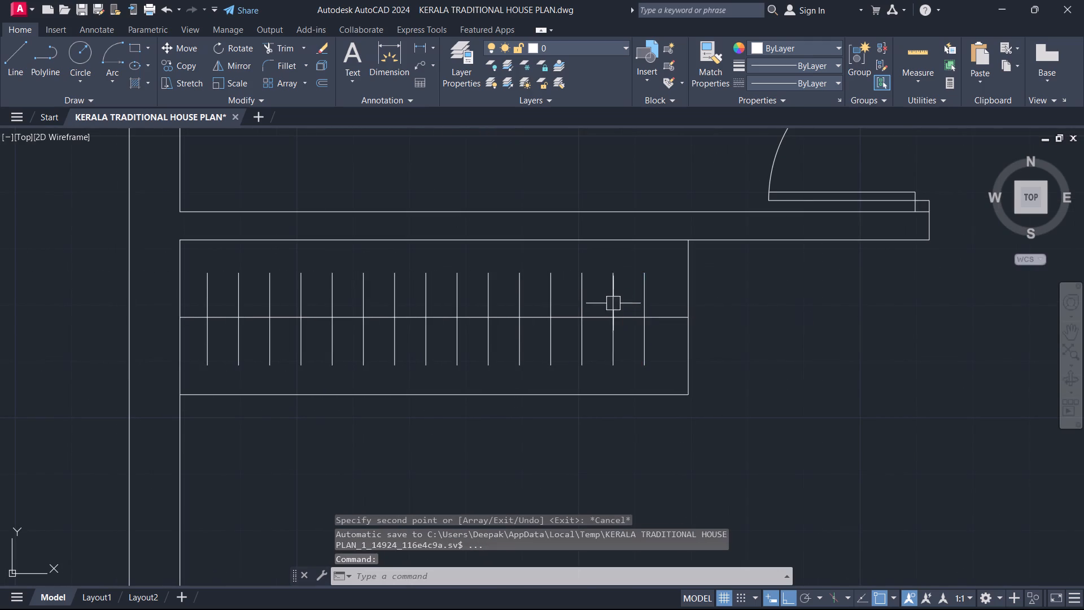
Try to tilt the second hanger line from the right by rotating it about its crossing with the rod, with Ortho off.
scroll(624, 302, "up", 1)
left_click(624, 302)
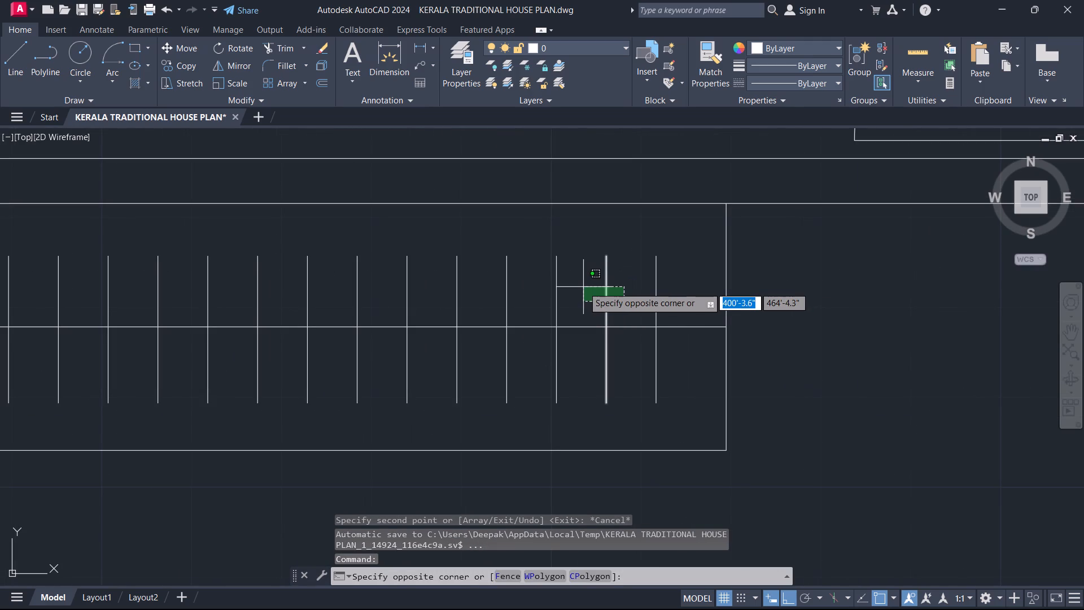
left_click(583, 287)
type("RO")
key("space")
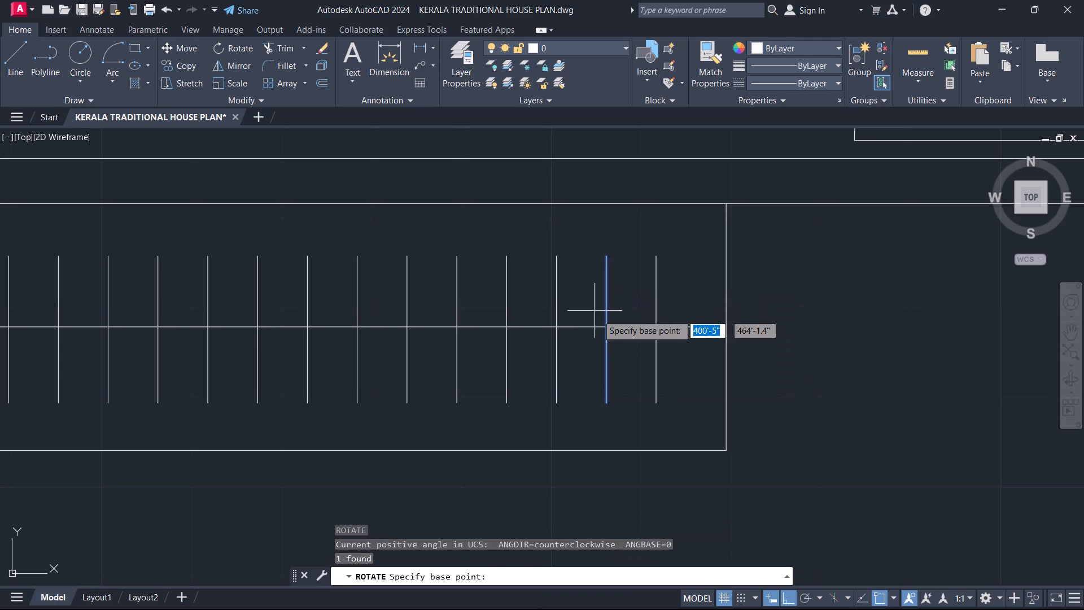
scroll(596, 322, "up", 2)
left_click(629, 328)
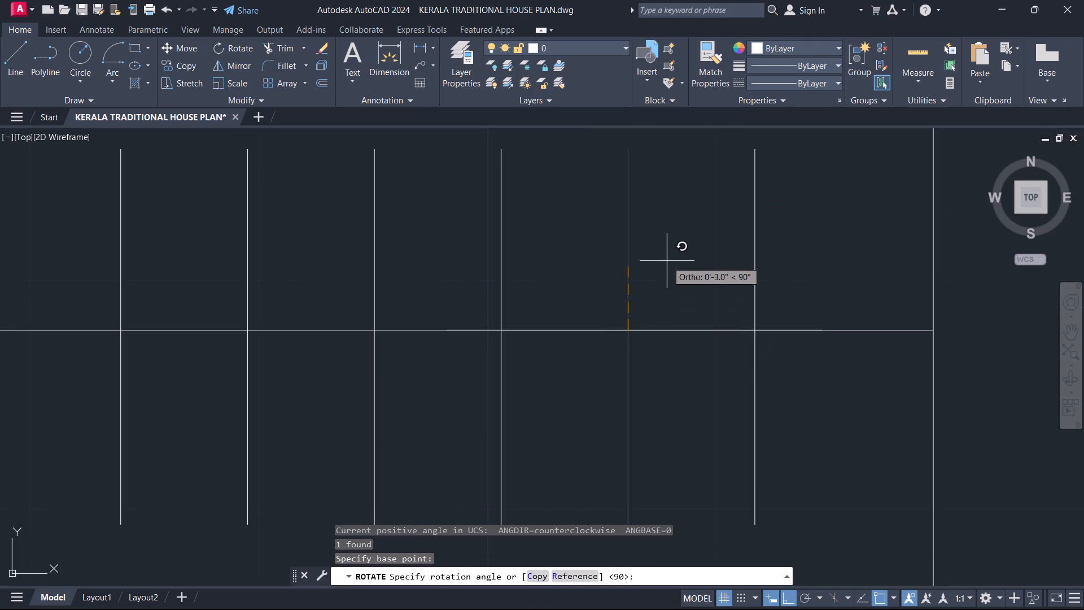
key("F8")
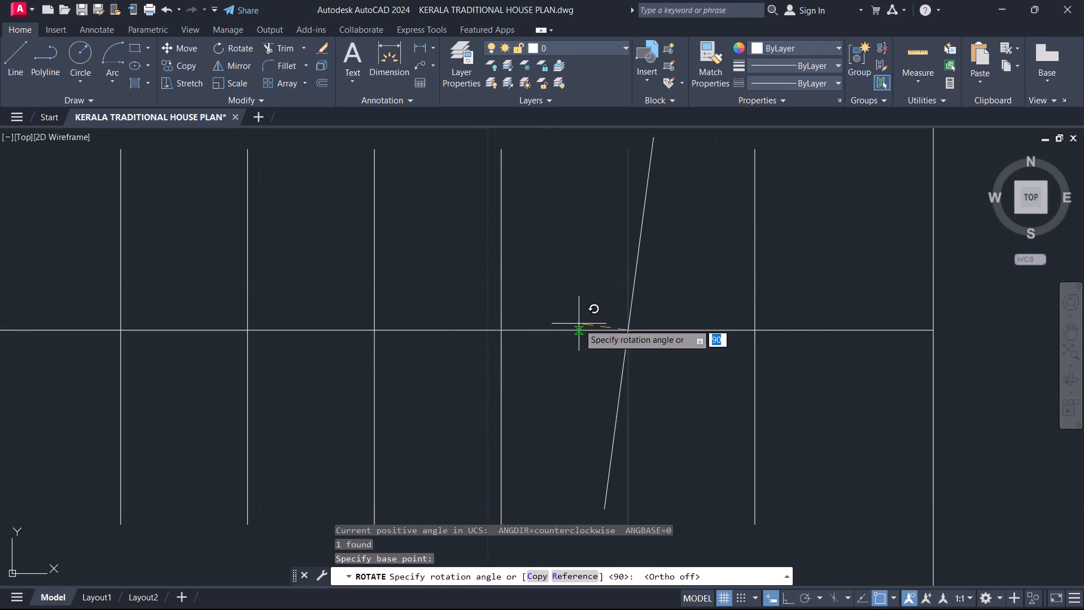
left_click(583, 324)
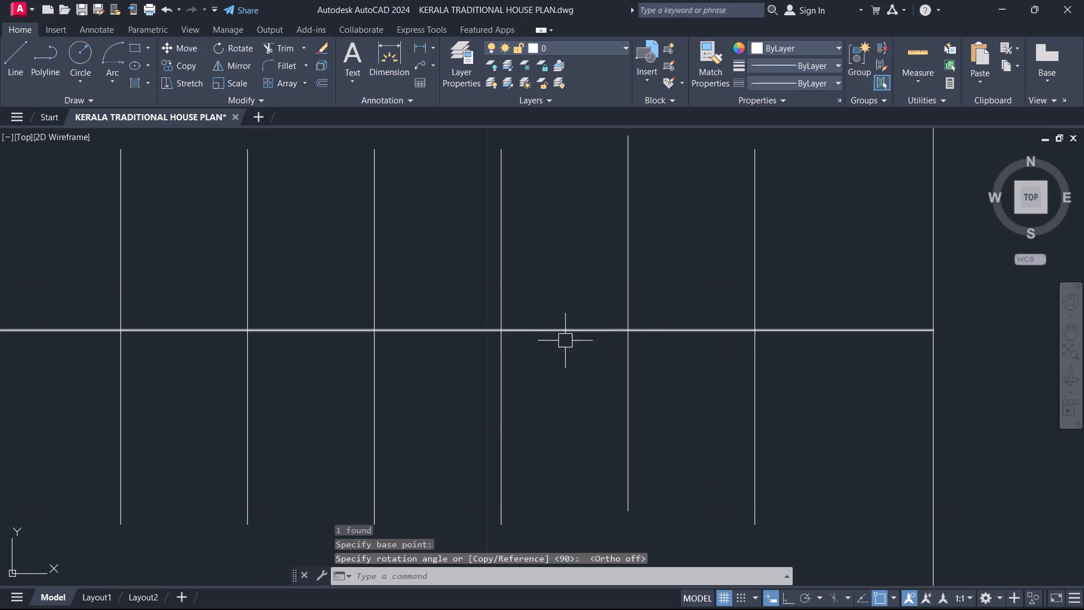
Rotate the second hanger line from the right by about 171° around its midpoint so it slants.
middle_click_drag(618, 282, 583, 349)
scroll(618, 282, "down", 1)
scroll(588, 352, "up", 1)
left_click(589, 352)
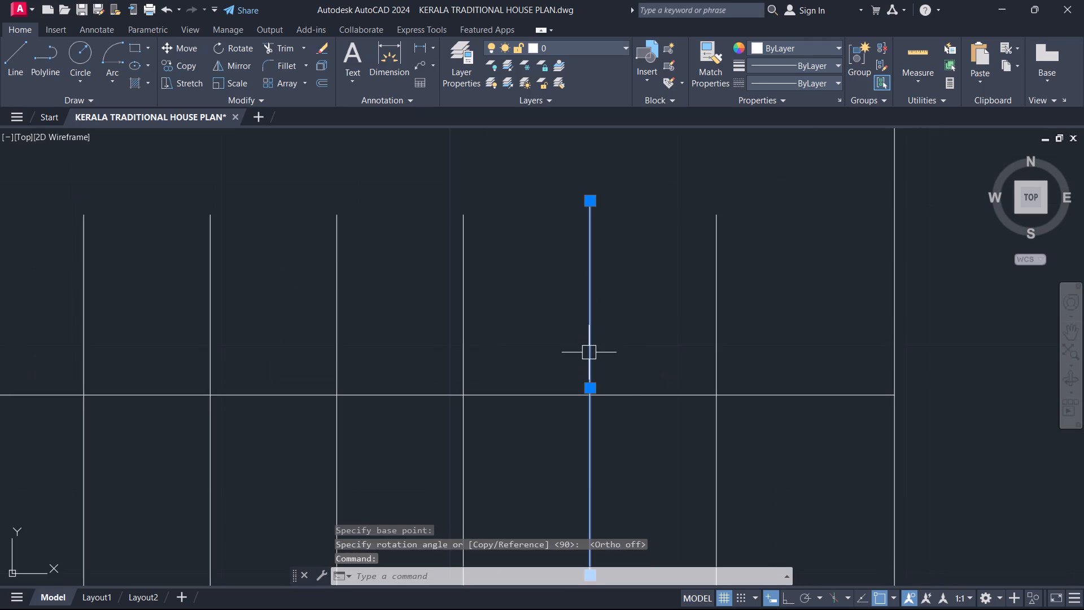
key("r")
key("o")
key("space")
left_click(589, 392)
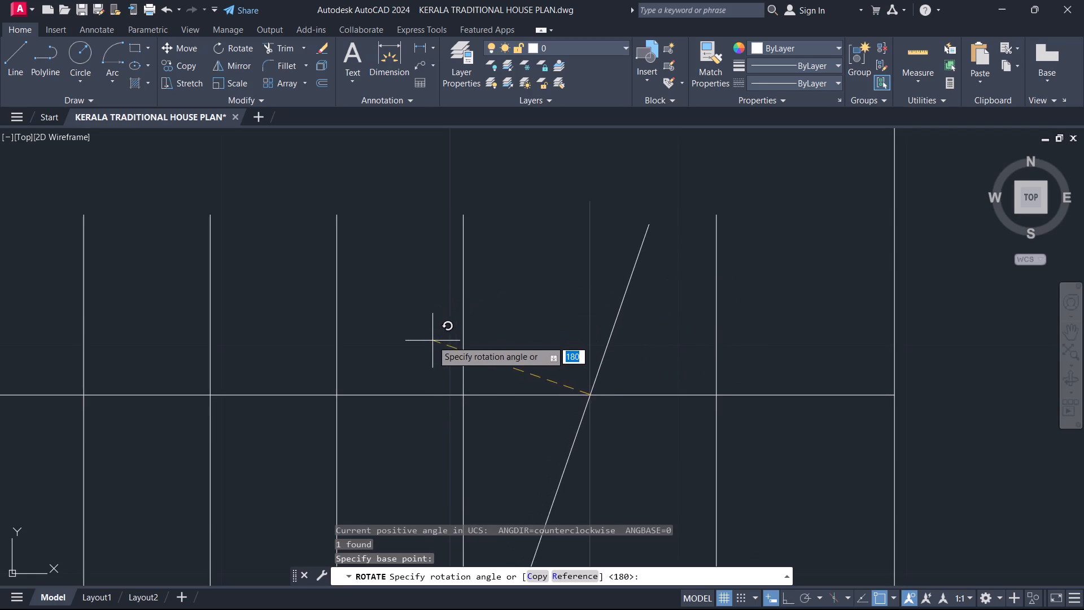
left_click(464, 374)
Rotate the fifth hanger line from the right by about 11° around its crossing with the rod.
scroll(577, 355, "down", 1)
middle_click_drag(576, 354, 687, 337)
scroll(646, 329, "down", 2)
scroll(611, 360, "up", 2)
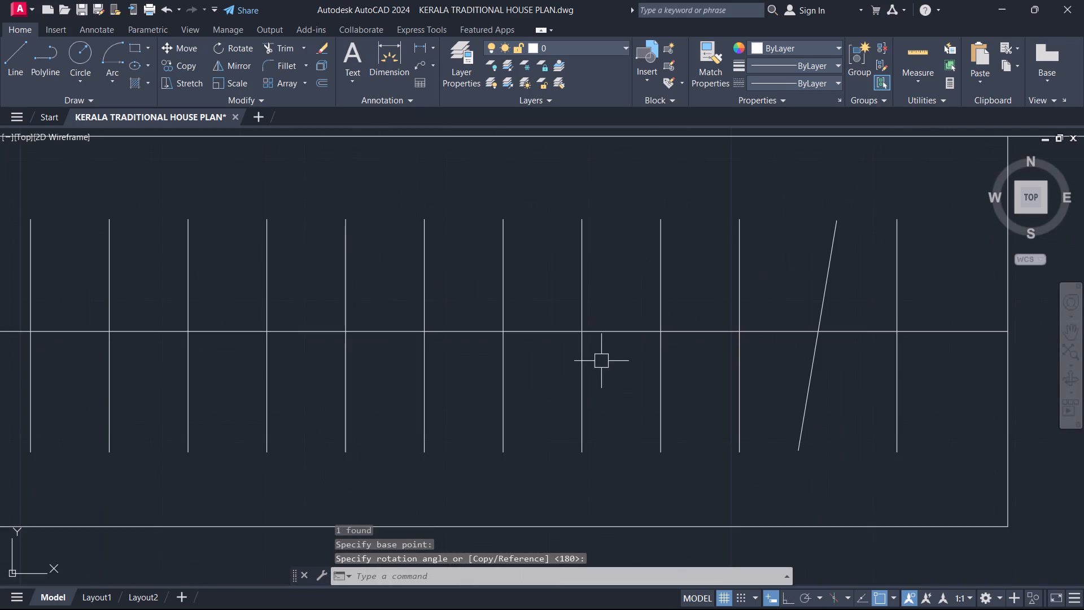
left_click(589, 348)
type("RO")
key("space")
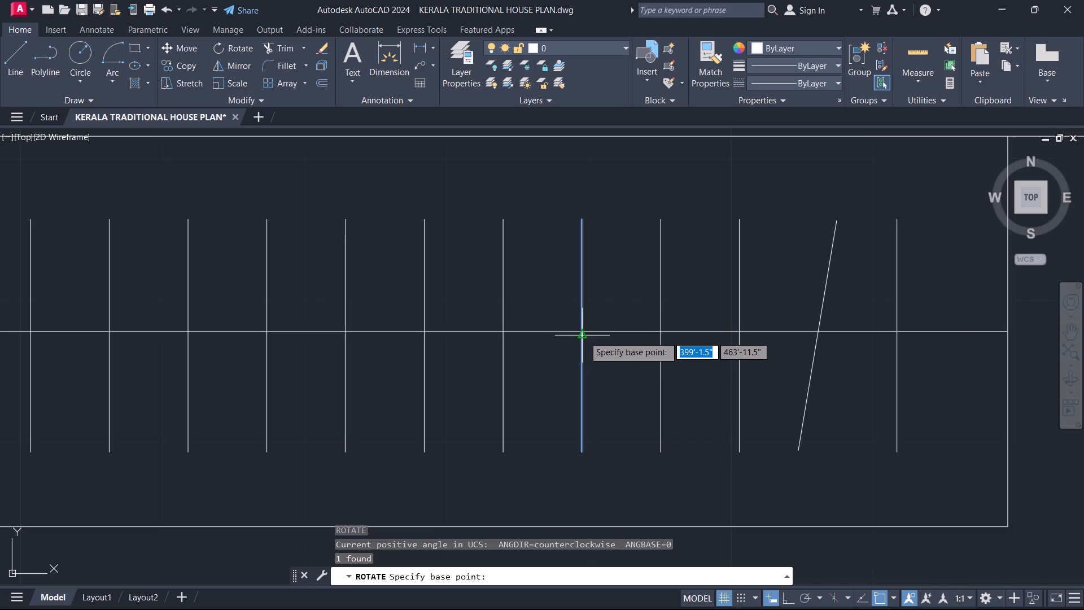
scroll(584, 330, "up", 2)
left_click(577, 330)
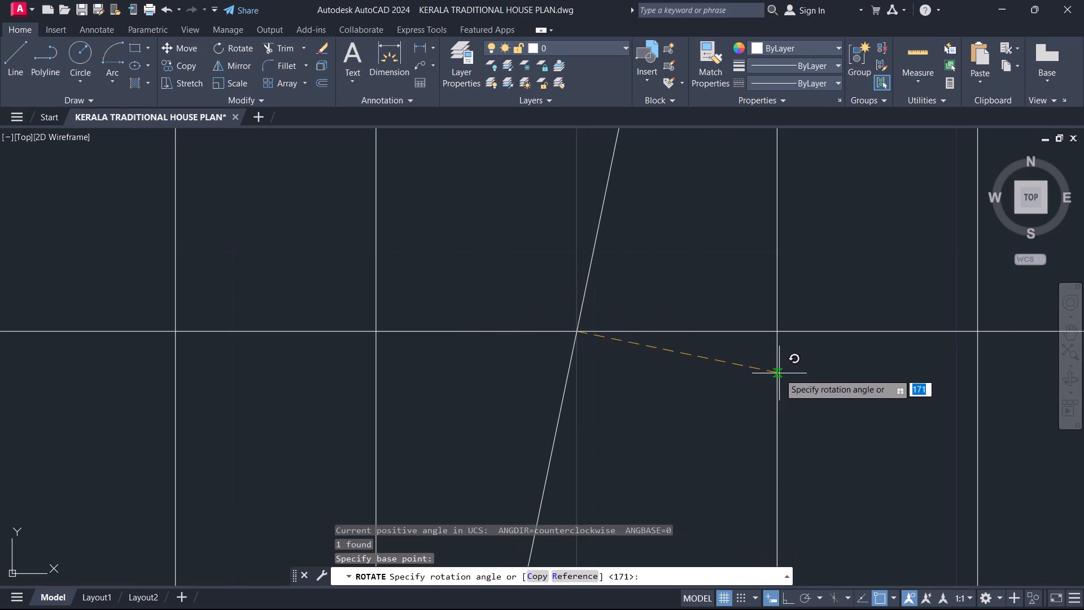
left_click(777, 293)
Rotate the eighth and tenth hanger lines from the right together by about 5° around the ninth line's crossing with the rod.
scroll(706, 321, "down", 3)
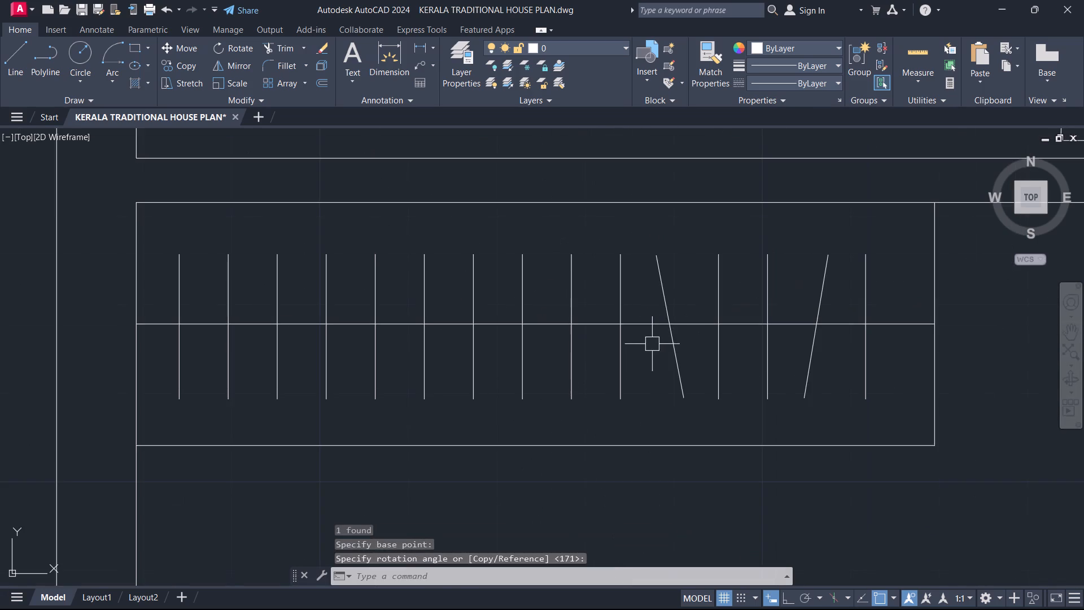
middle_click_drag(639, 342, 790, 376)
scroll(788, 376, "up", 1)
scroll(703, 356, "up", 1)
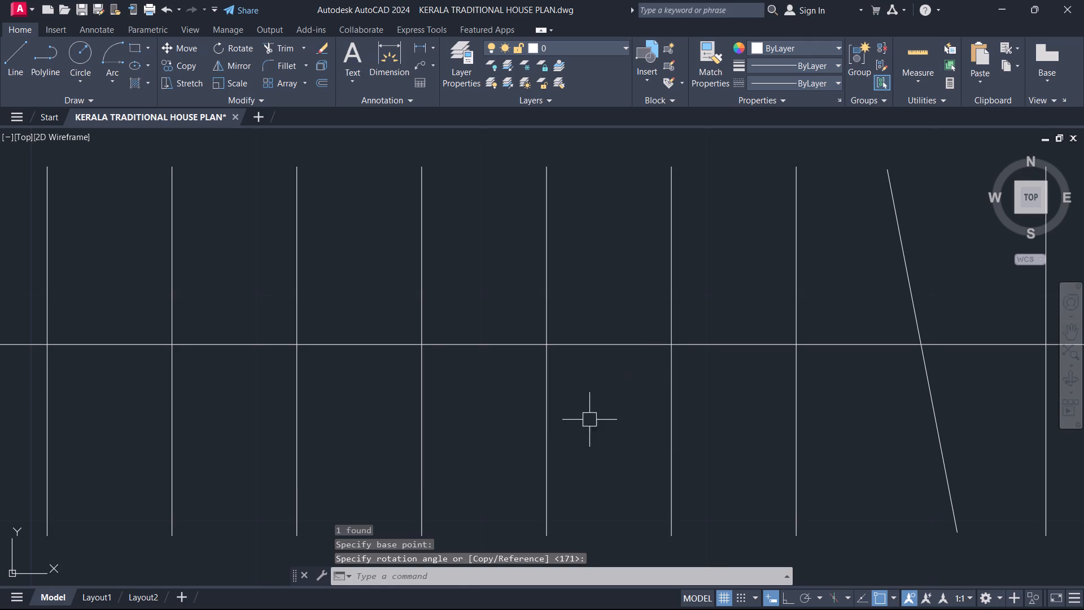
left_click(589, 421)
left_click(505, 419)
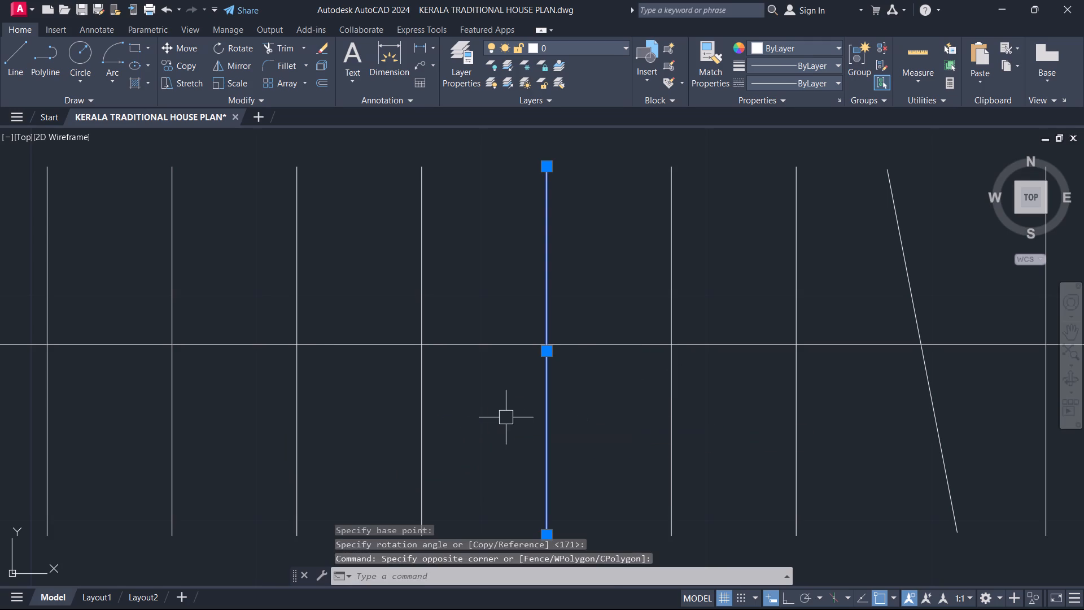
left_click(326, 423)
left_click(282, 427)
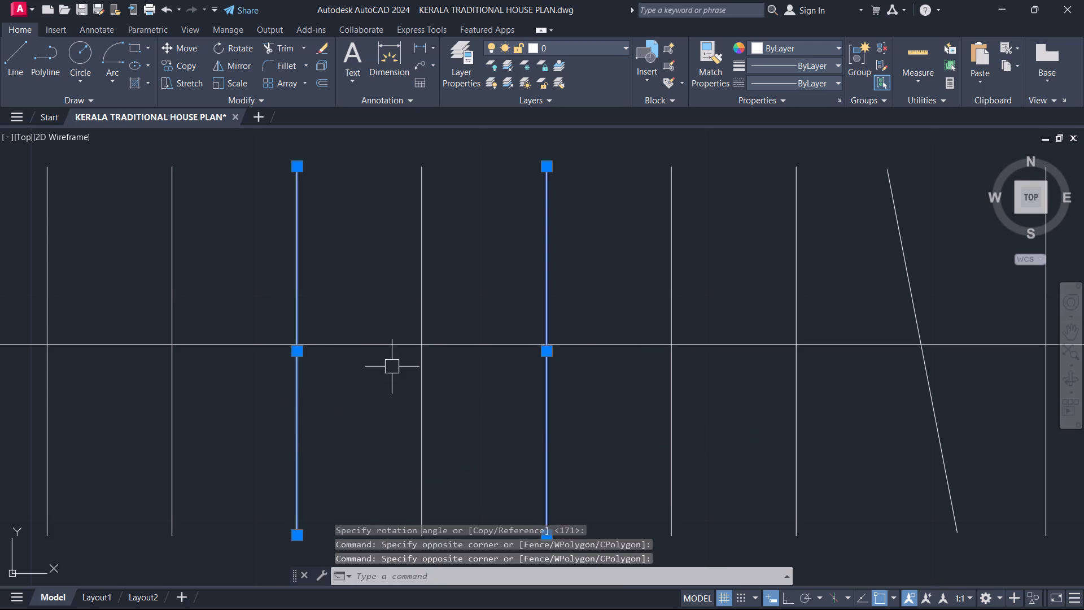
type("RO")
key("space")
left_click(422, 342)
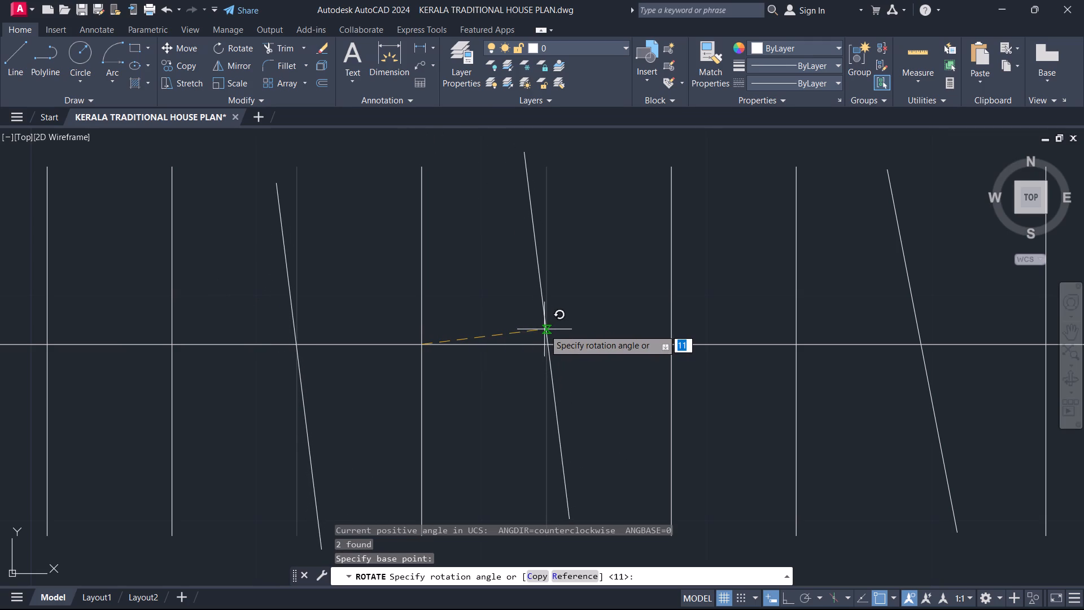
left_click(673, 324)
key("Escape")
Rotate the first and third hanger lines from the left together by about 354° around the second line's crossing with the rod.
scroll(561, 342, "down", 3)
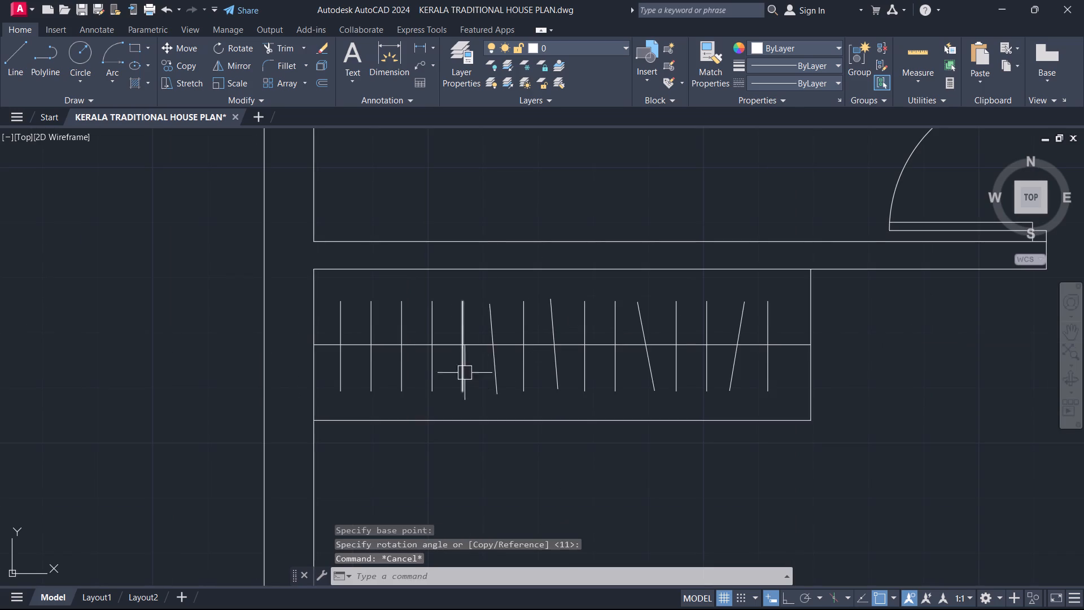
scroll(390, 358, "up", 1)
middle_click_drag(390, 358, 523, 369)
scroll(560, 363, "up", 1)
left_click_drag(550, 368, 538, 368)
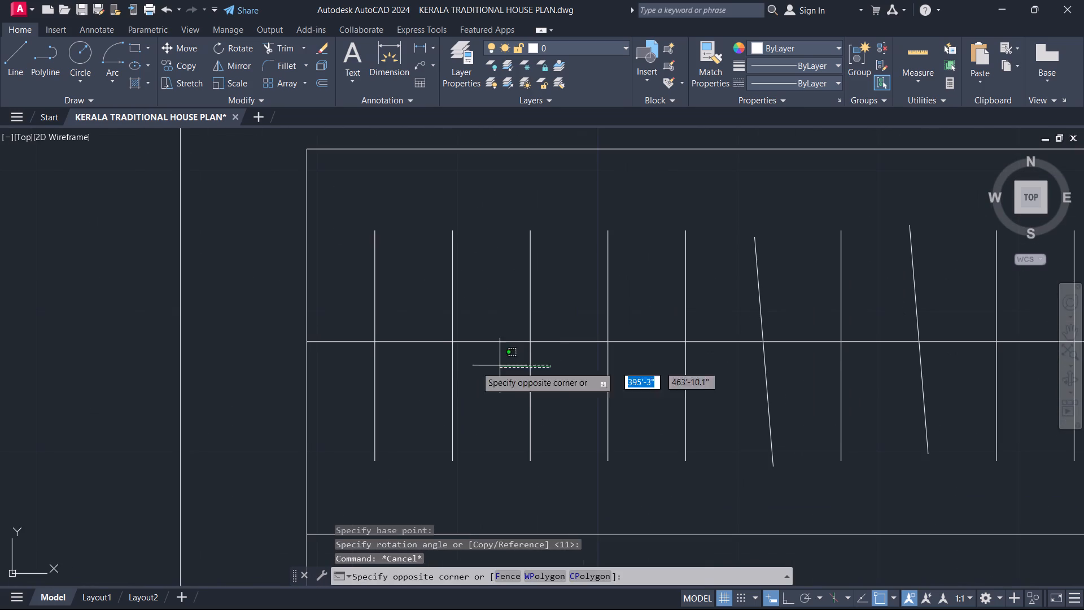
left_click(505, 374)
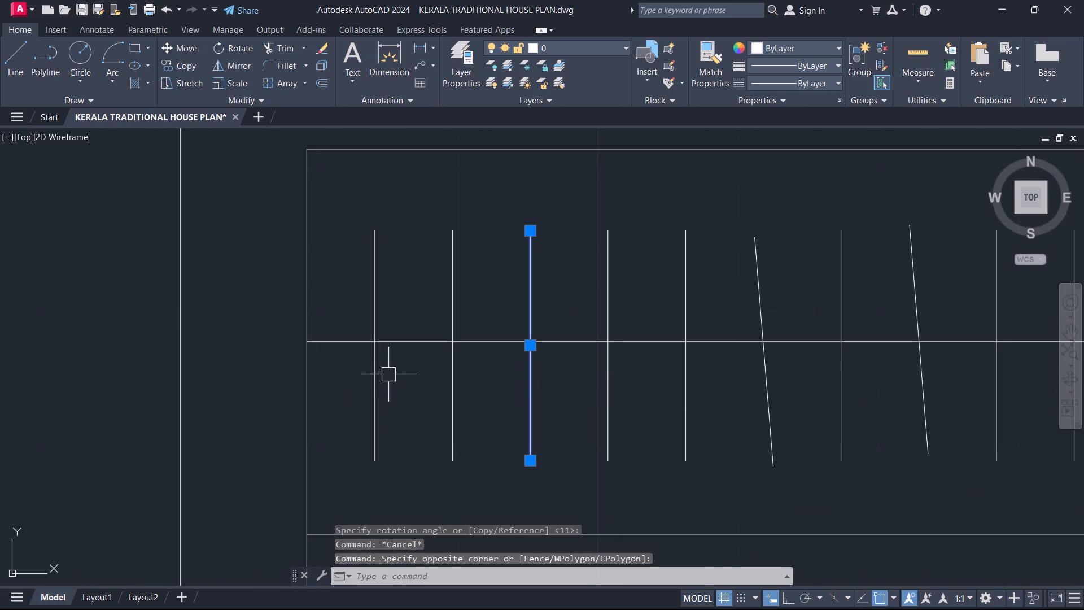
left_click(375, 372)
type("RO")
key("space")
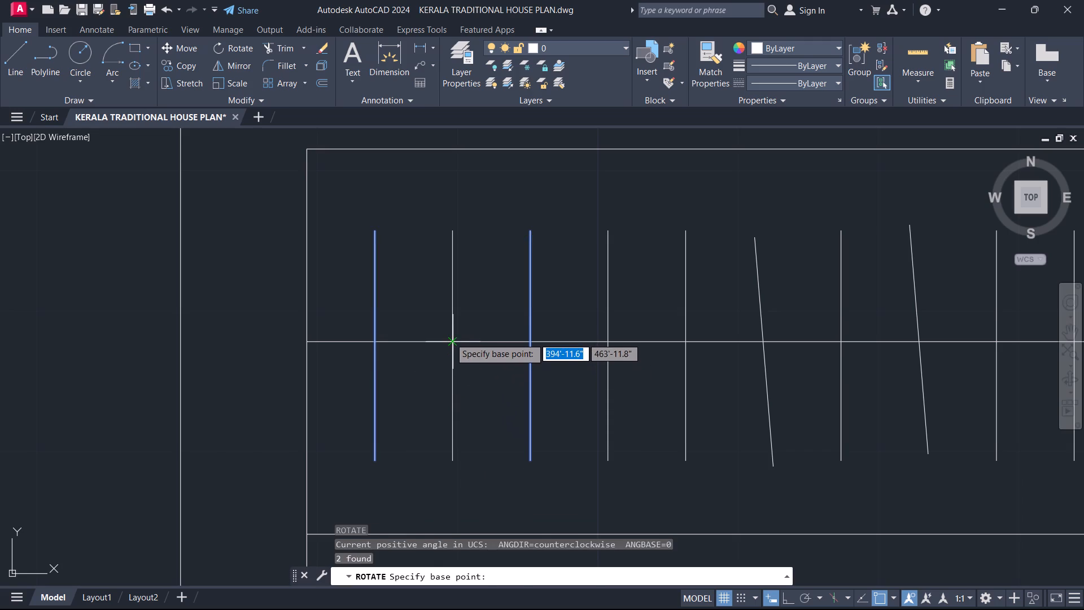
left_click(450, 338)
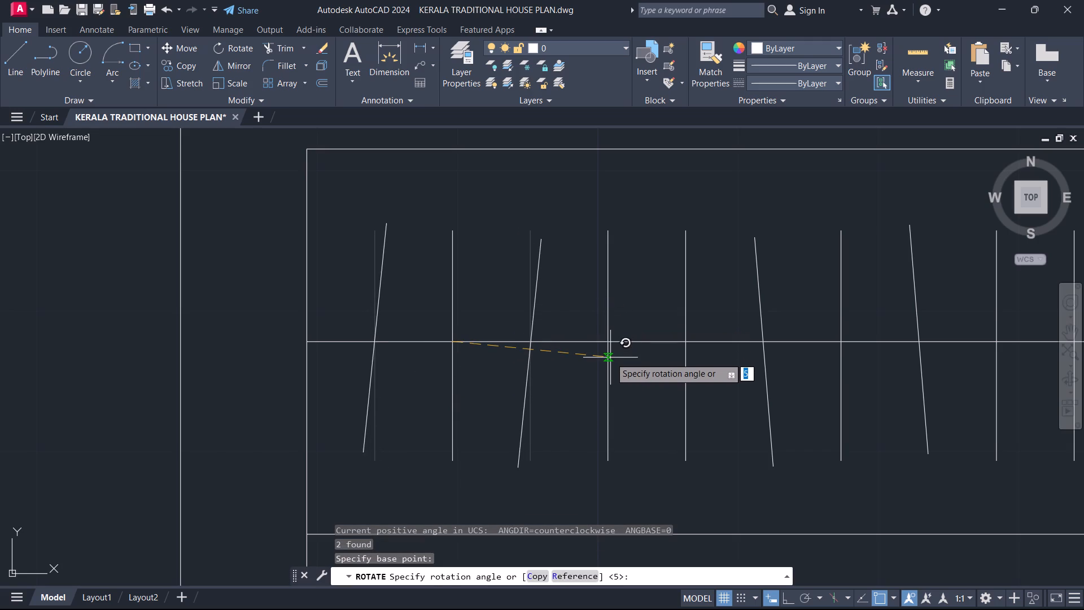
left_click(610, 358)
key("Escape")
Rotate the seventh hanger line from the right by about 350° around its crossing with the rod.
scroll(553, 342, "down", 3)
middle_click_drag(545, 339, 419, 339)
scroll(475, 356, "up", 1)
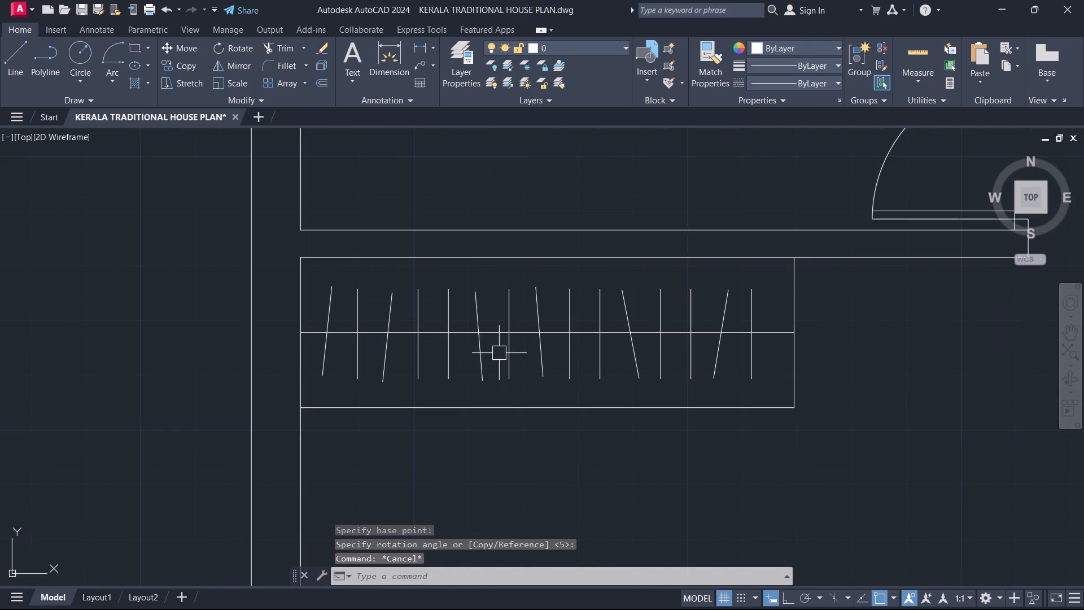
left_click(569, 356)
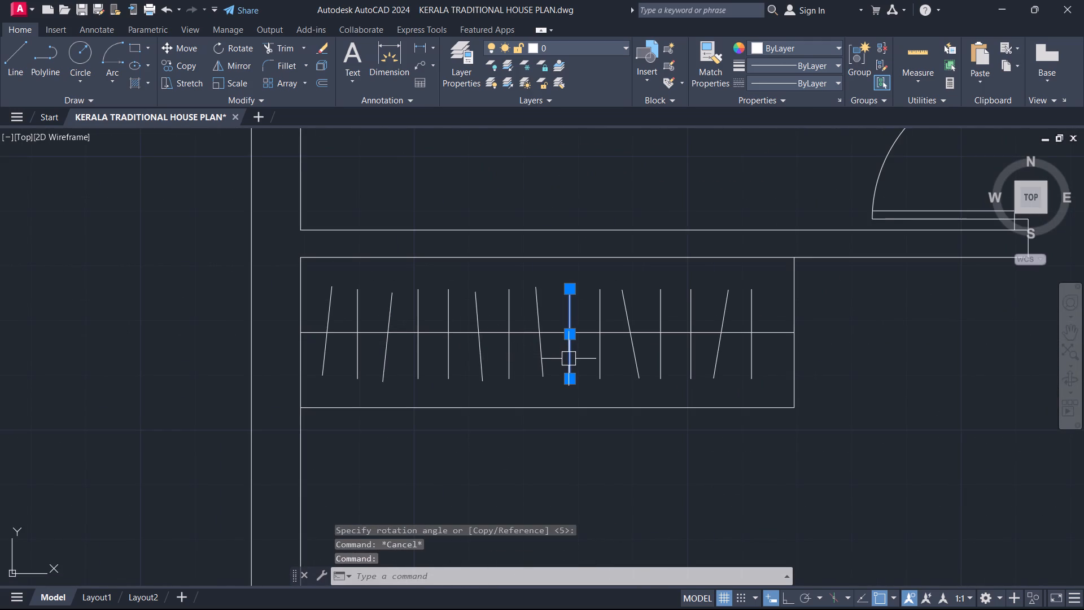
key("c")
key("Escape")
key("r")
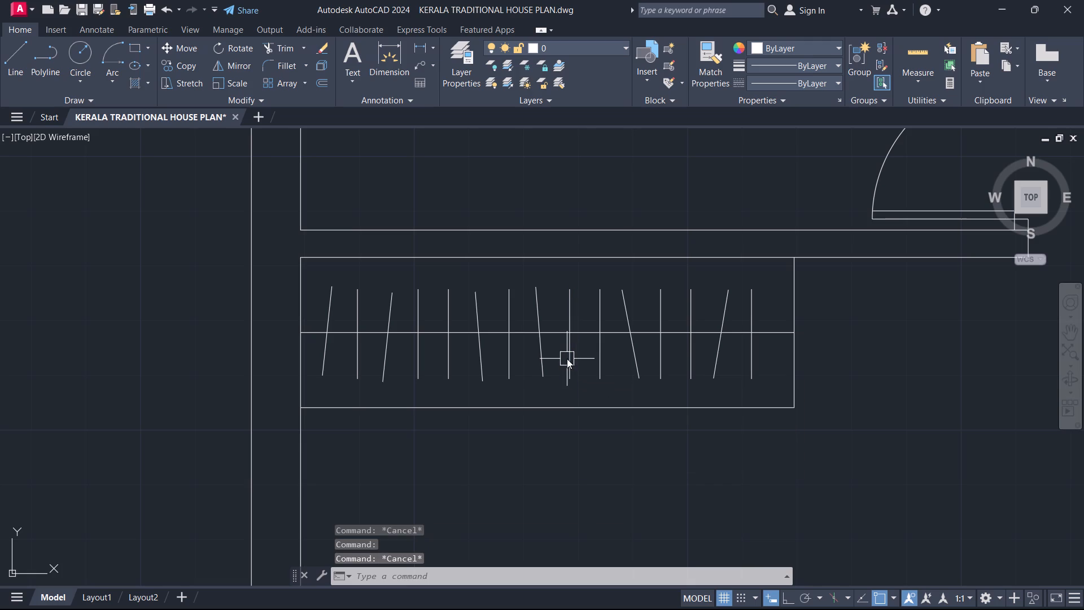
type("O")
key("space")
left_click(569, 358)
key("space")
scroll(566, 332, "up", 3)
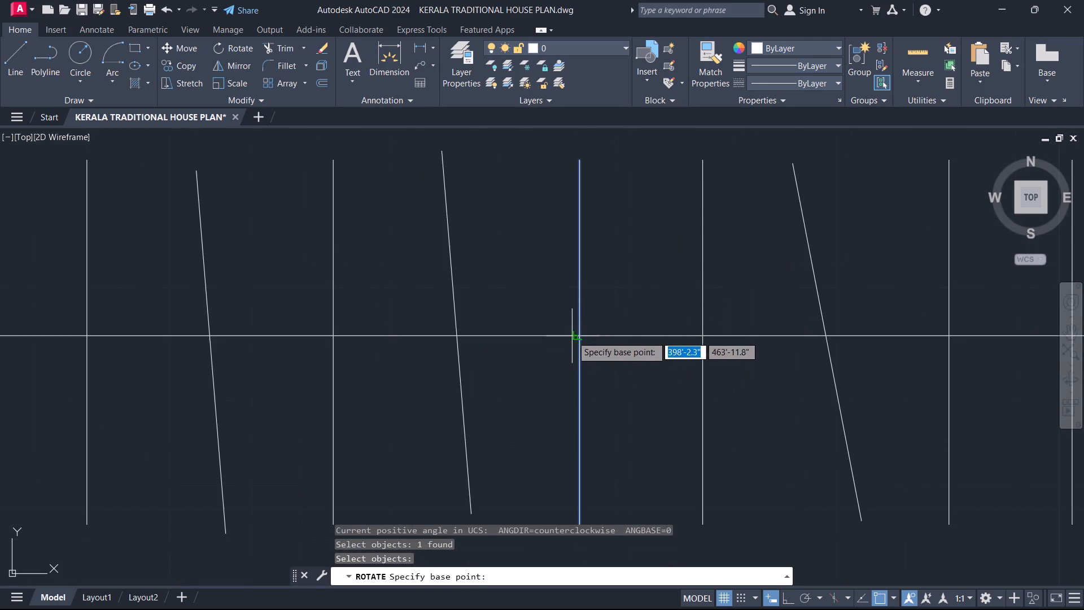
left_click(575, 338)
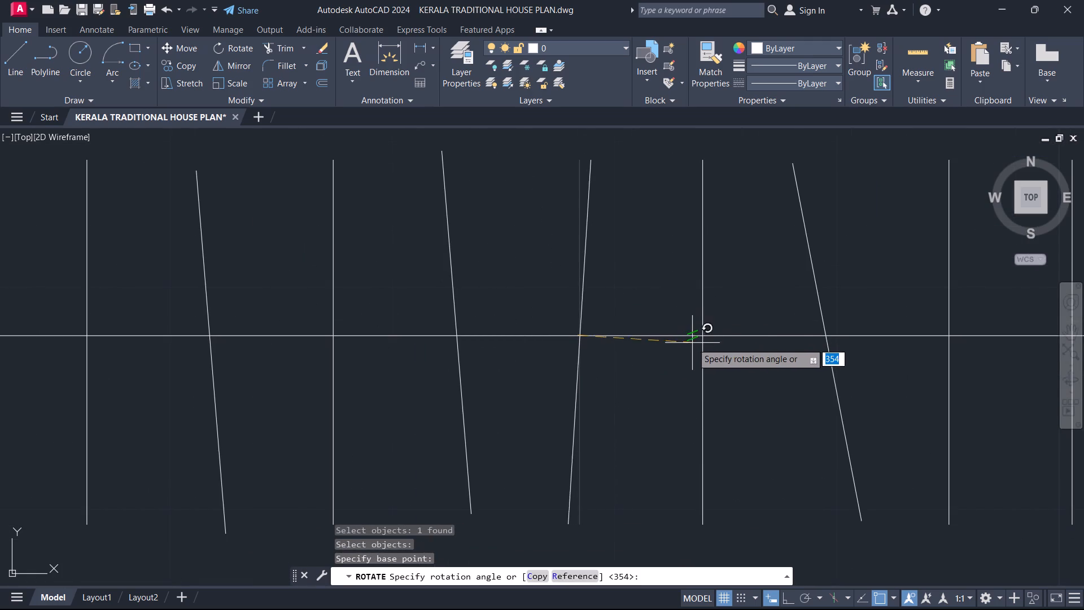
left_click(708, 358)
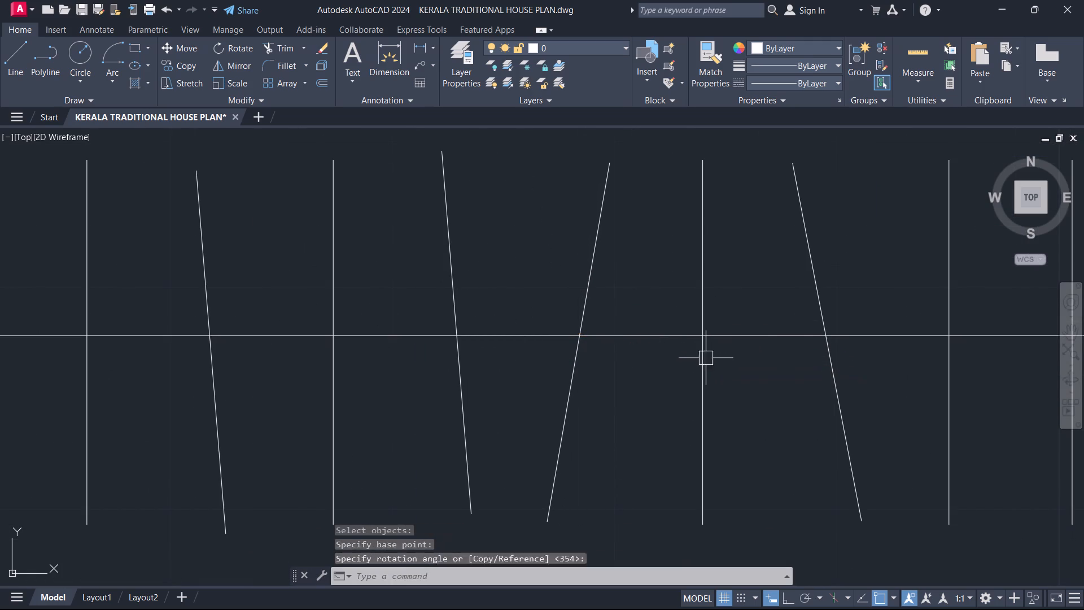
key("Escape")
Rotate the third hanger line from the right around its crossing with the rod so its top leans slightly left.
scroll(588, 376, "down", 3)
scroll(439, 424, "down", 2)
scroll(447, 469, "up", 1)
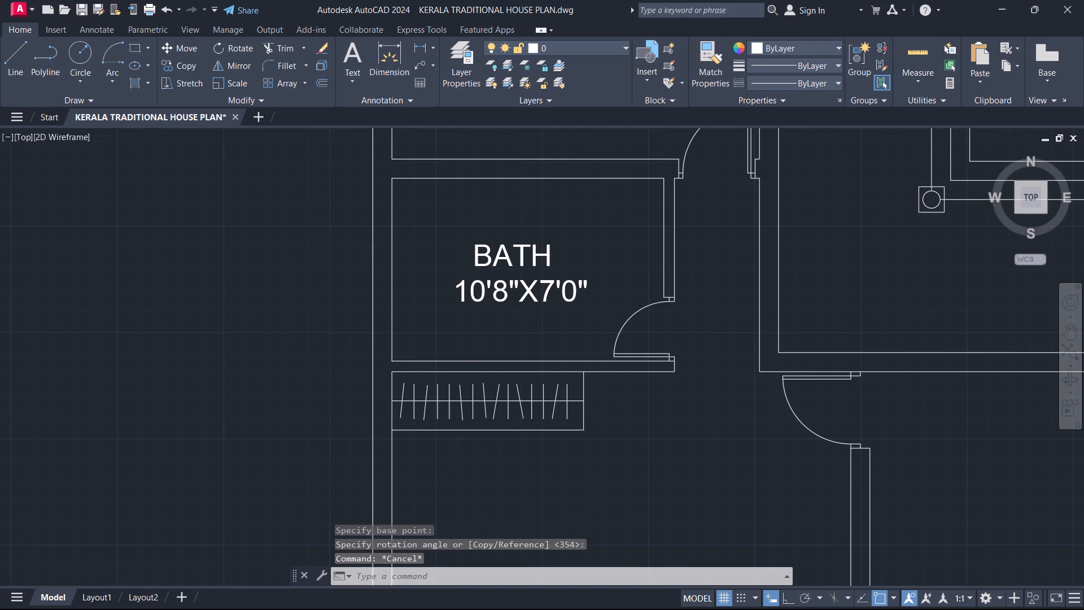
scroll(578, 434, "up", 1)
scroll(607, 365, "up", 1)
left_click(615, 358)
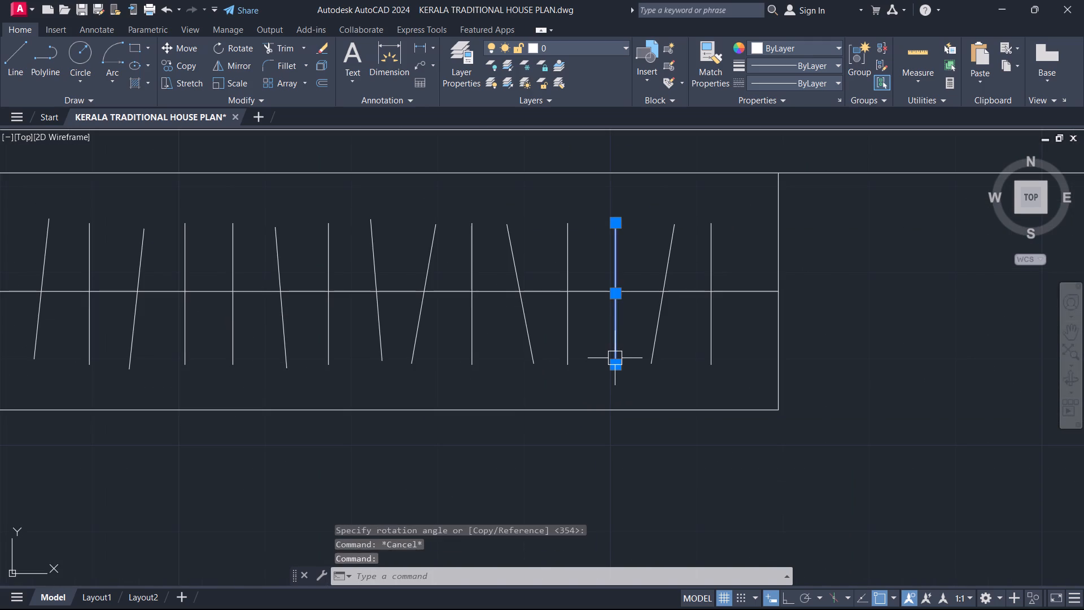
key("c")
key("o")
key("Escape")
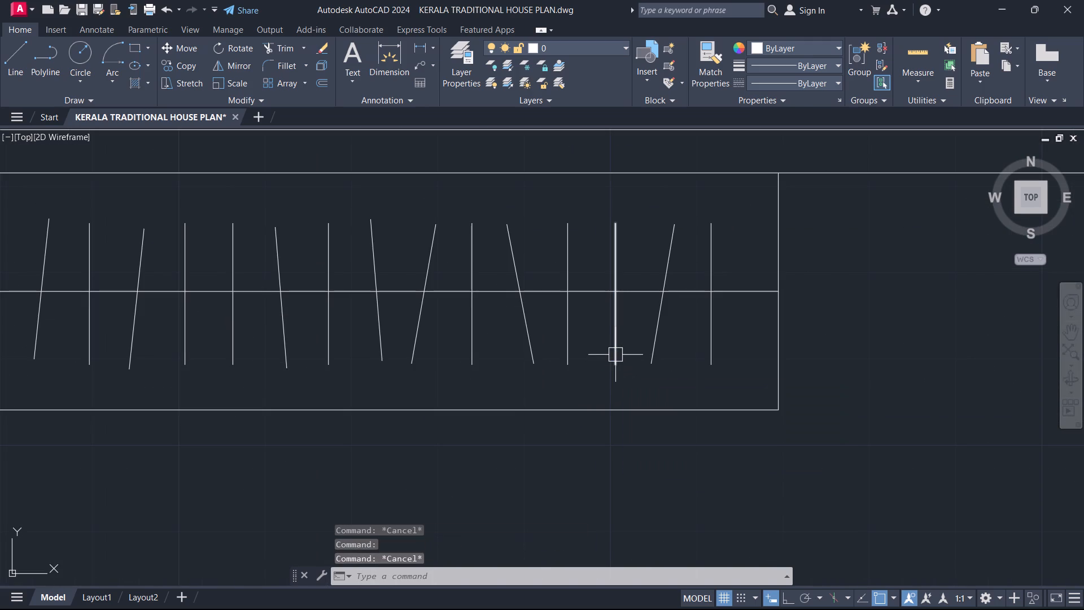
left_click(615, 355)
key("r")
key("o")
key("space")
scroll(600, 300, "up", 2)
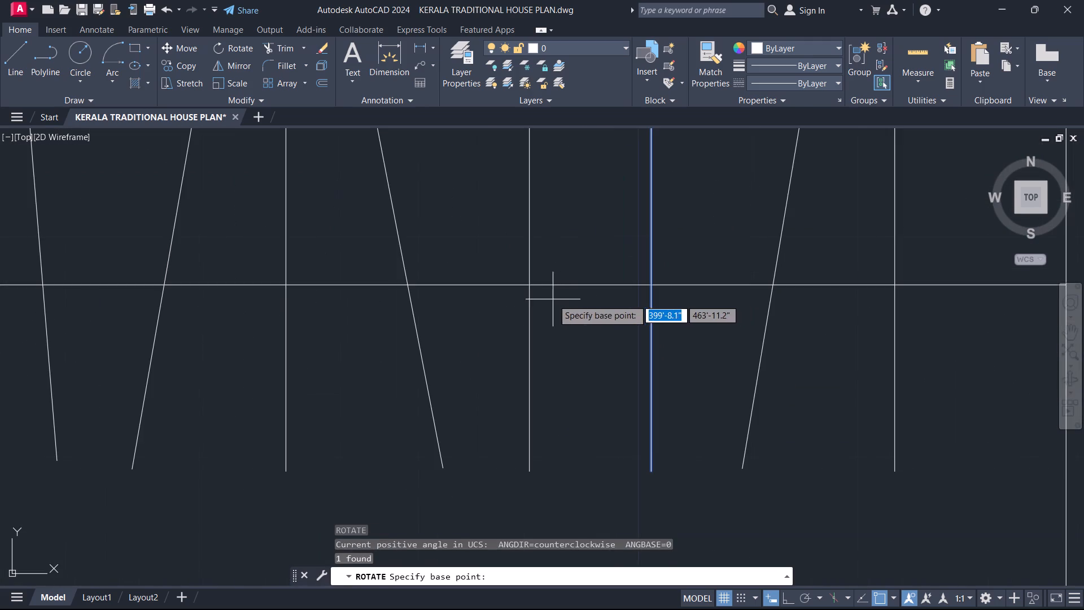
scroll(623, 295, "up", 1)
left_click(670, 280)
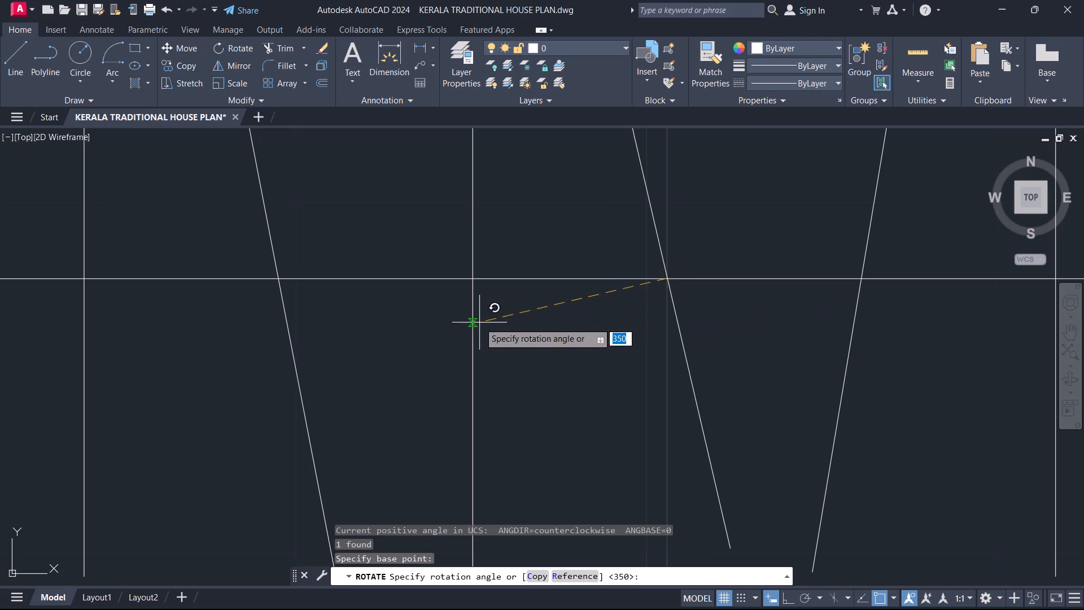
left_click(473, 295)
key("Escape")
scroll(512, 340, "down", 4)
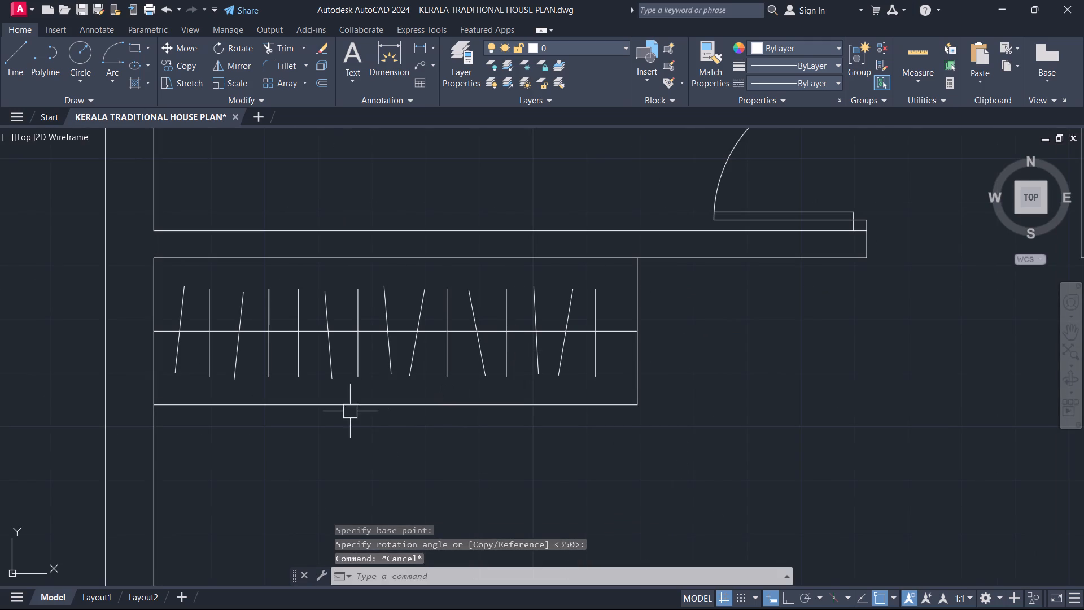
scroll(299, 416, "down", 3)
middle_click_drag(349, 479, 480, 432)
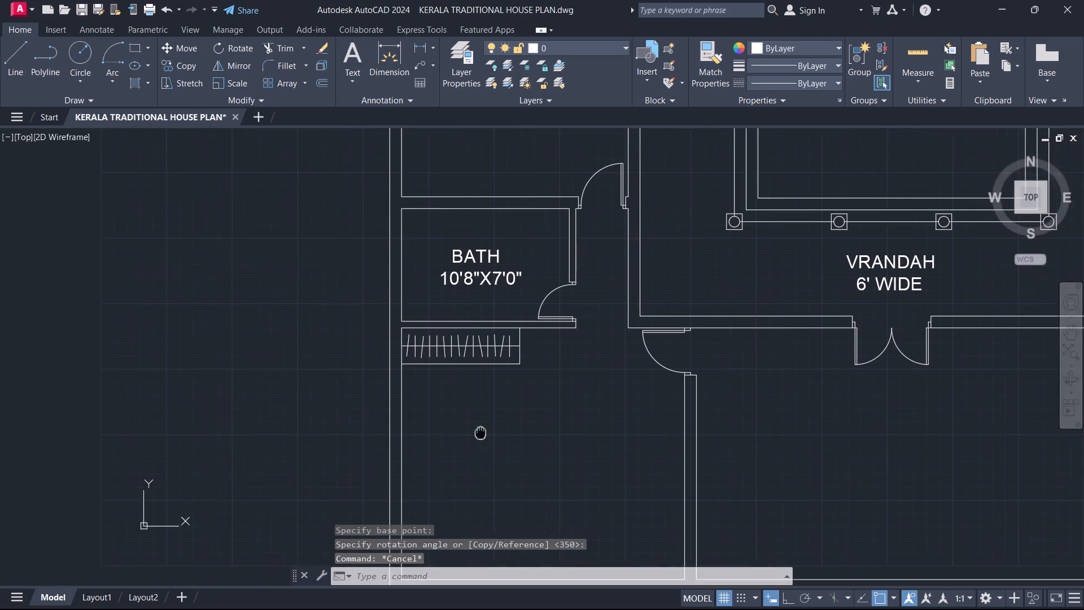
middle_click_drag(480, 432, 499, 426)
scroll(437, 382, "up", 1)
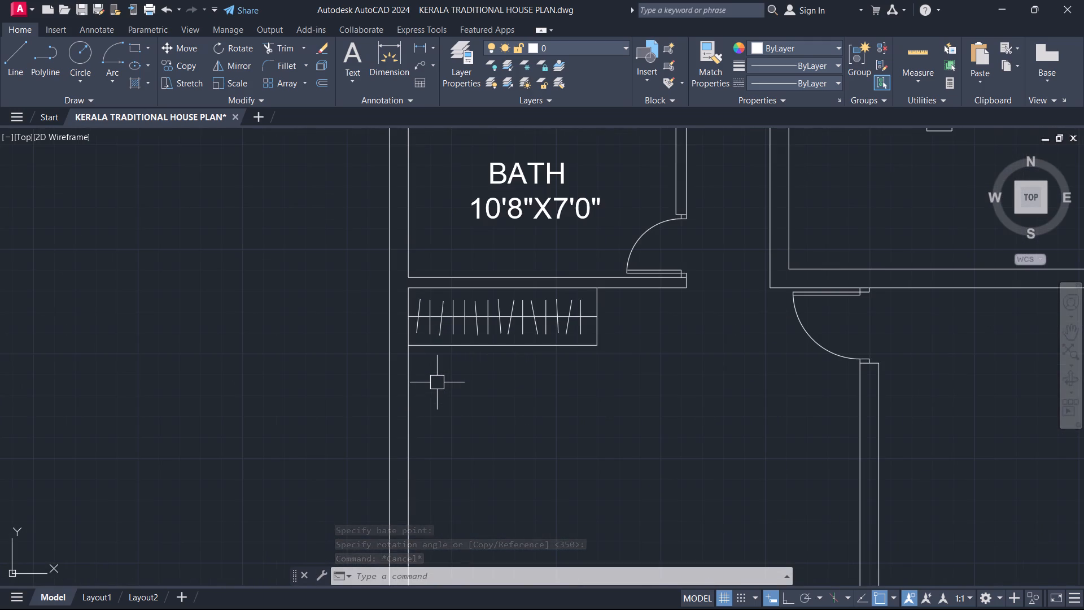
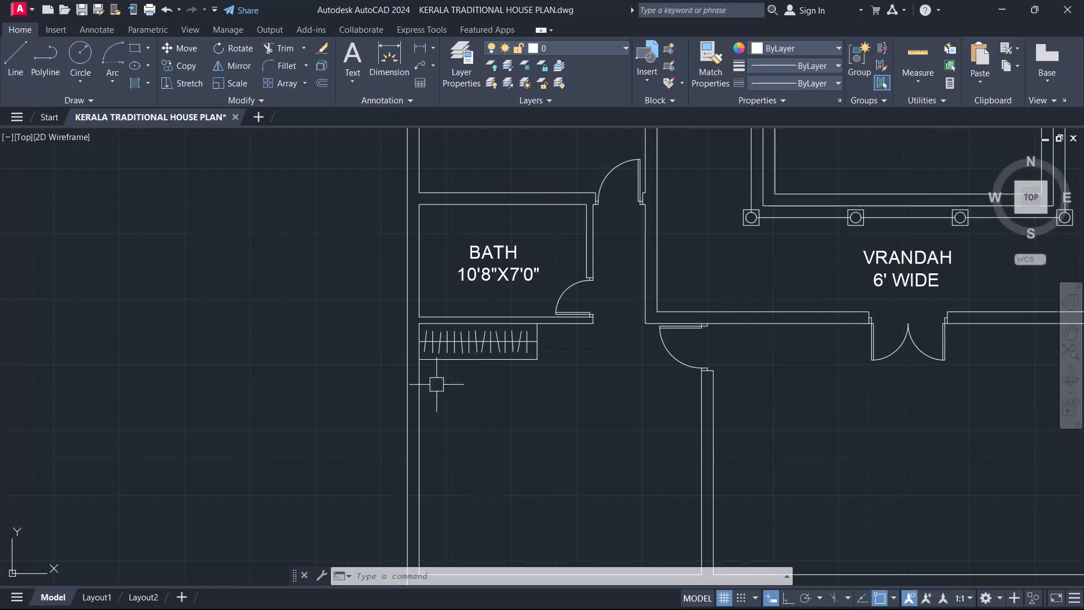
Look over the hanger wardrobe, the bath and the surrounding lower rooms of the plan.
scroll(504, 412, "down", 2)
middle_click_drag(506, 392, 500, 338)
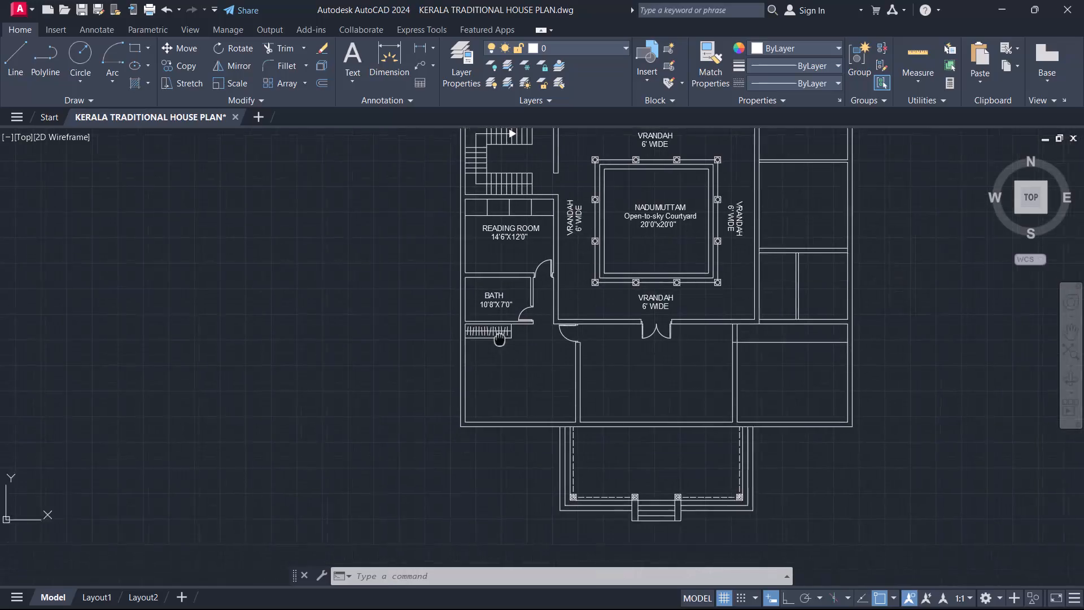
middle_click_drag(500, 338, 492, 299)
scroll(500, 338, "up", 1)
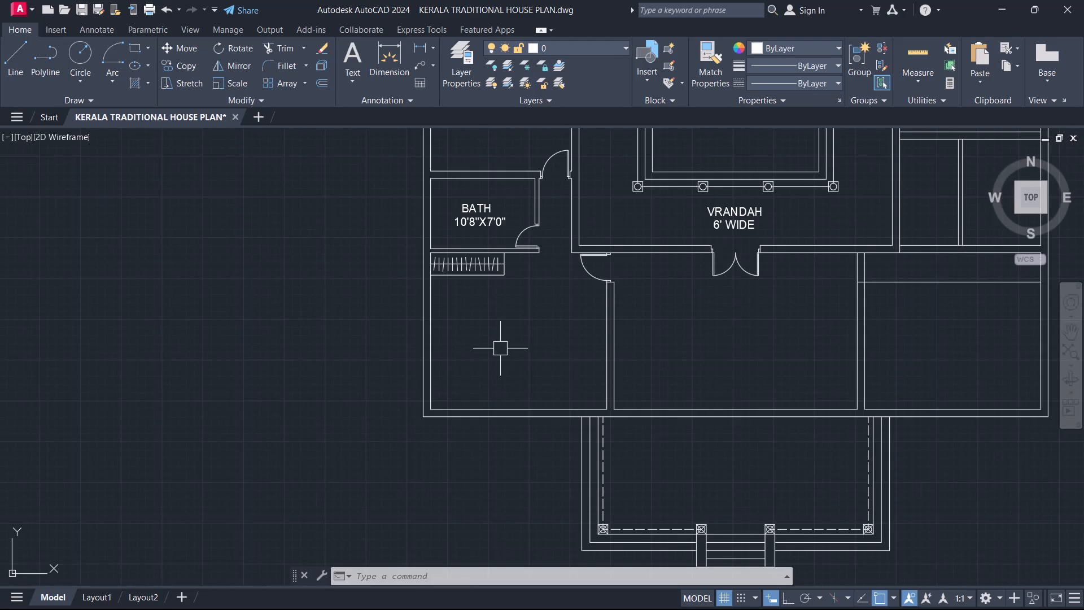
scroll(500, 348, "up", 2)
middle_click_drag(512, 231, 509, 361)
scroll(521, 313, "up", 1)
scroll(513, 354, "down", 2)
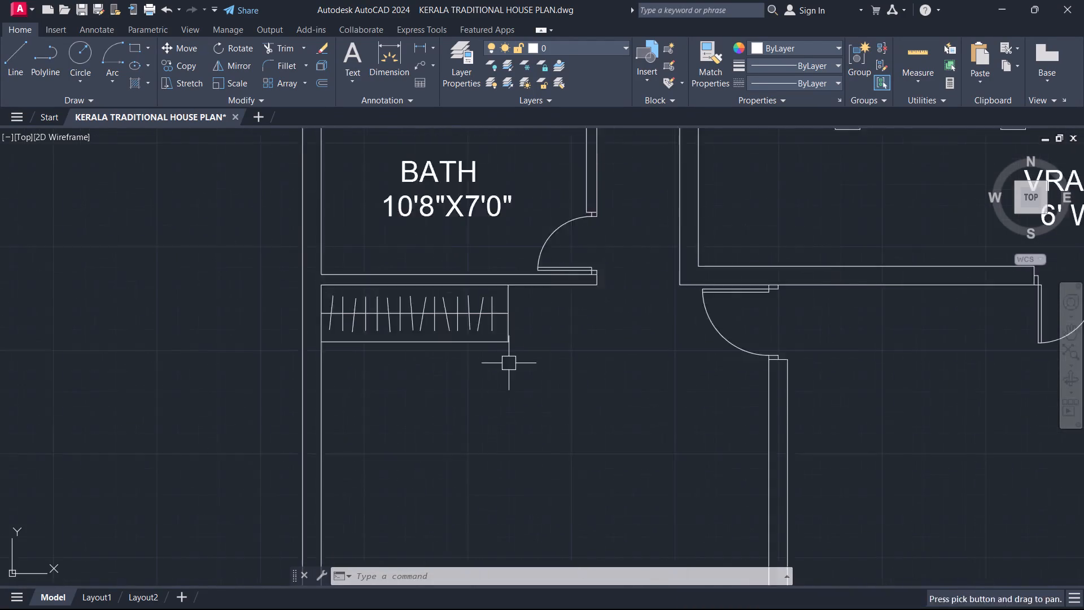
scroll(578, 212, "down", 3)
middle_click_drag(578, 212, 535, 320)
scroll(561, 447, "up", 1)
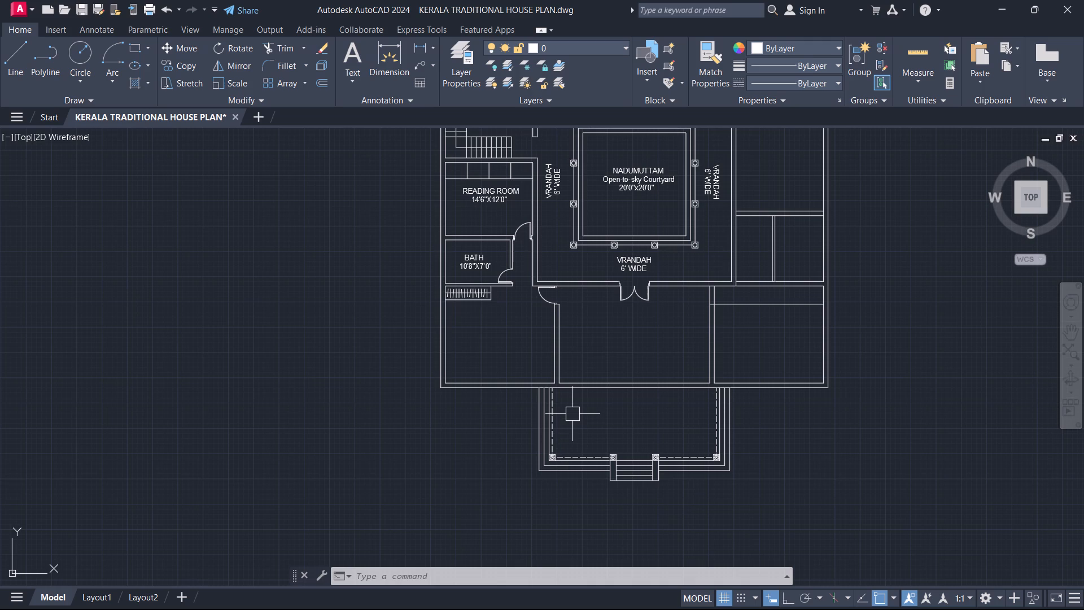
With Ortho on, draw a 3' horizontal line outward from the exterior wall just above the work area's outer door.
middle_click_drag(511, 281, 510, 456)
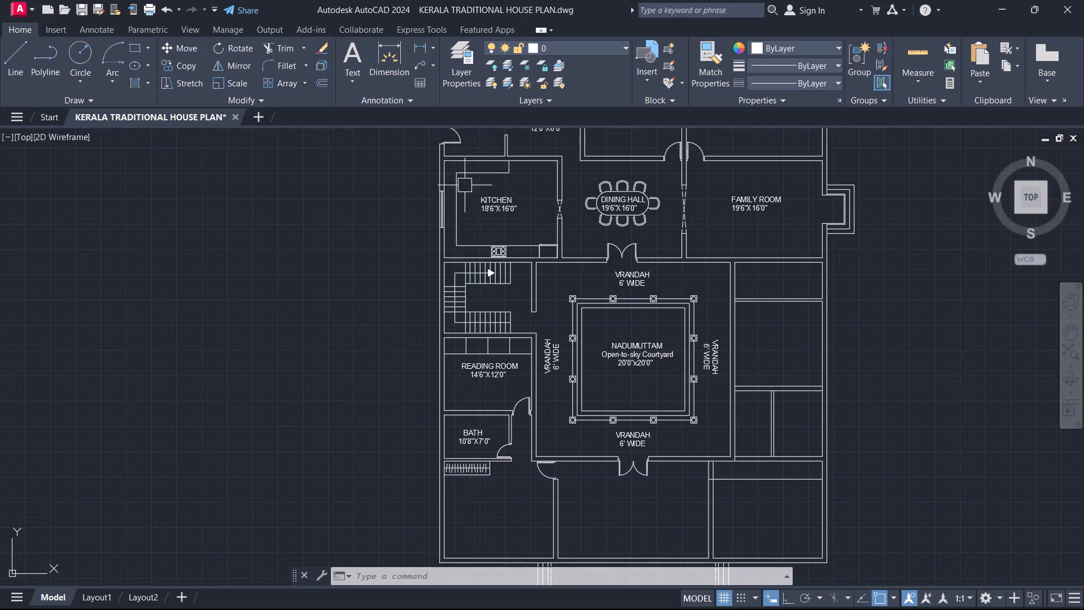
scroll(464, 184, "up", 2)
middle_click_drag(464, 184, 507, 534)
scroll(487, 406, "up", 2)
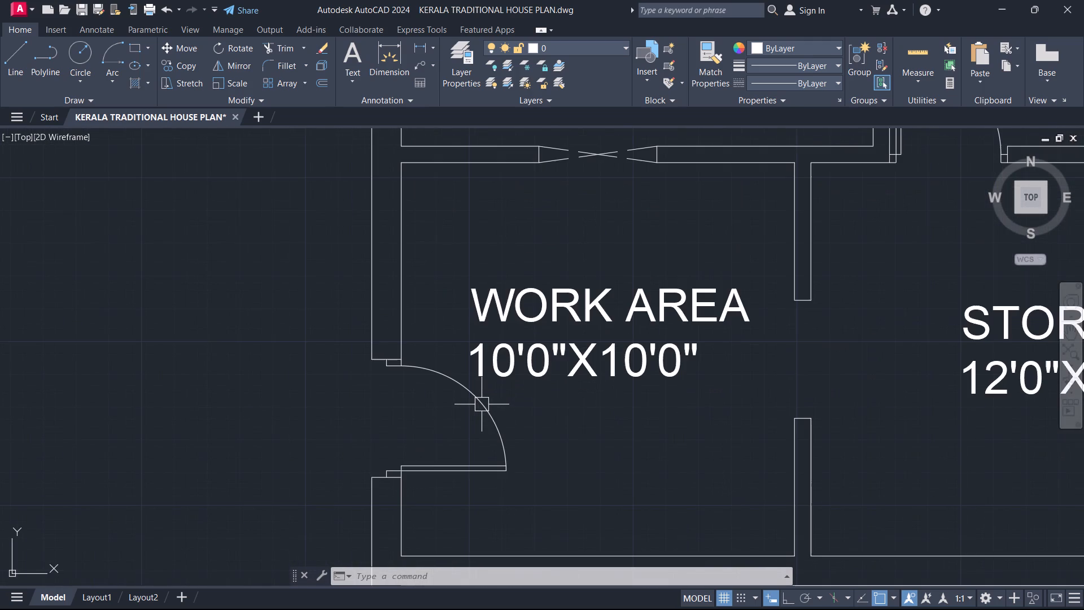
scroll(436, 391, "up", 1)
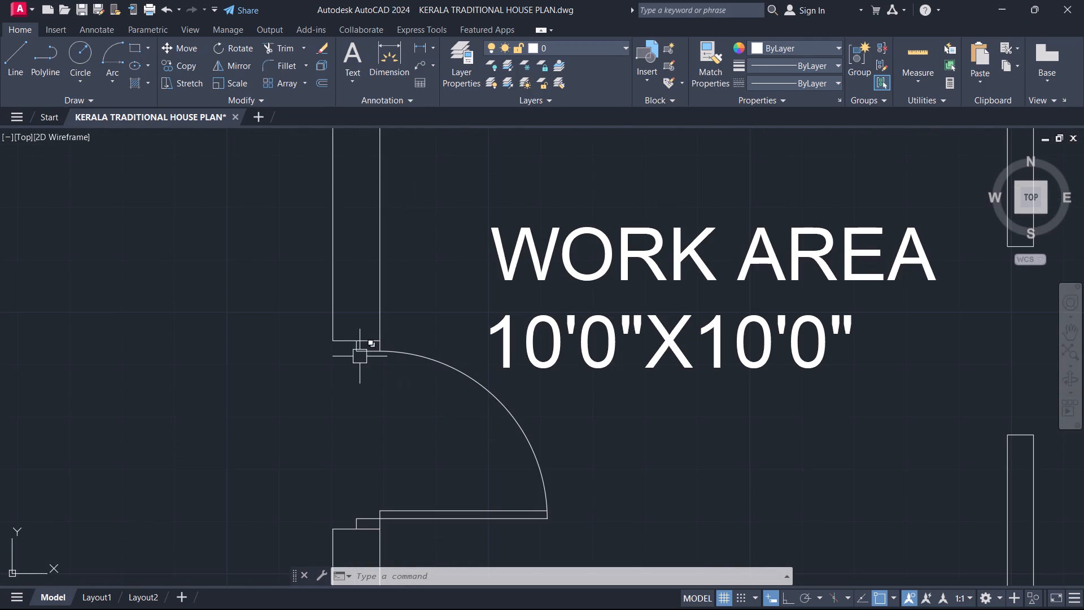
key("l")
key("space")
left_click(329, 297)
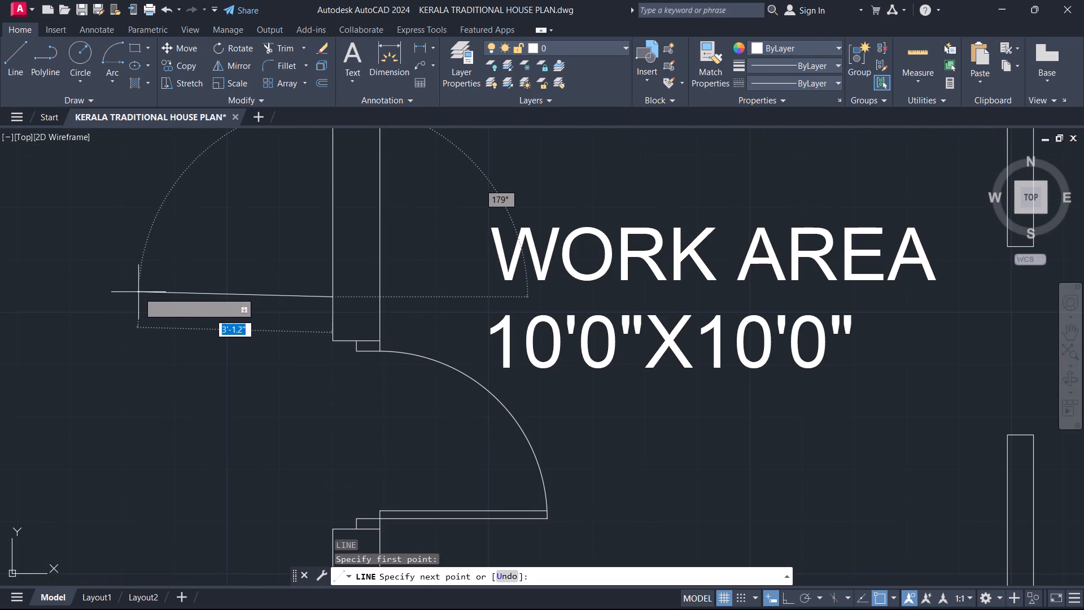
key("F3")
key("F8")
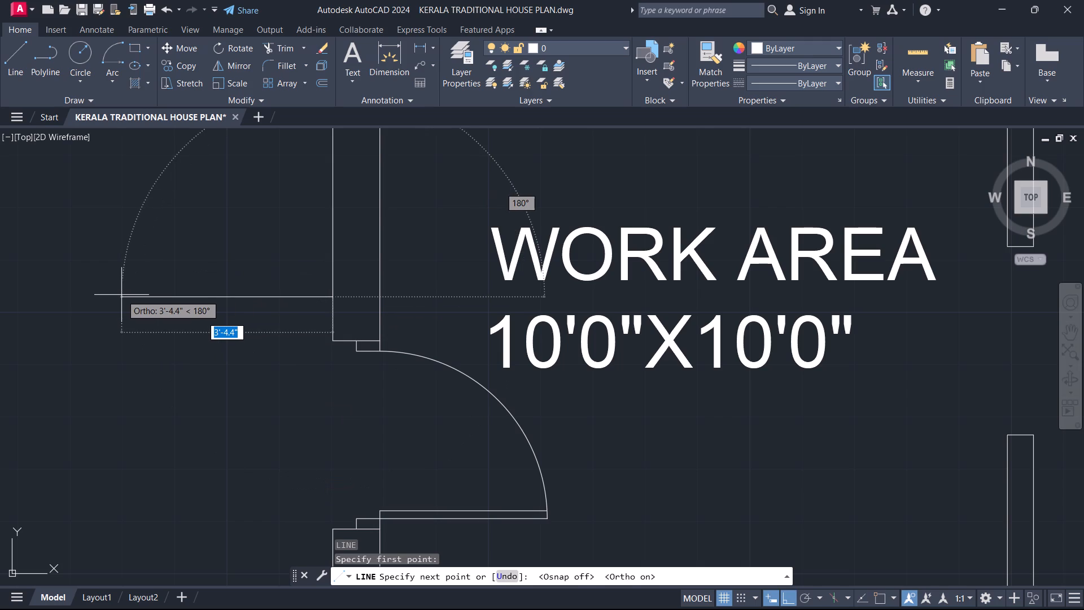
key("F3")
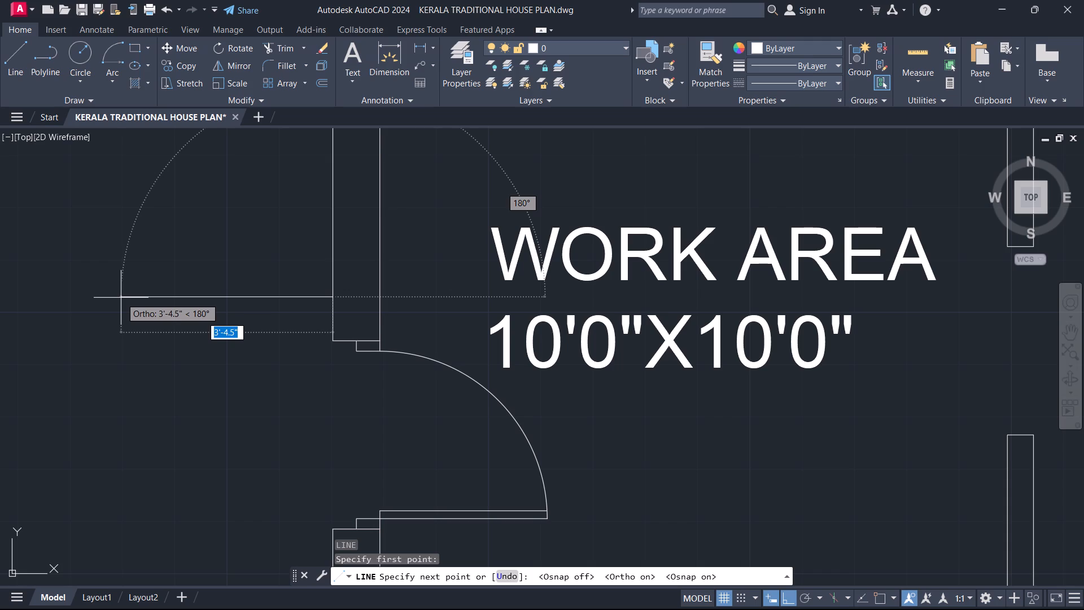
type("3'")
key("Return")
middle_click_drag(194, 468, 191, 466)
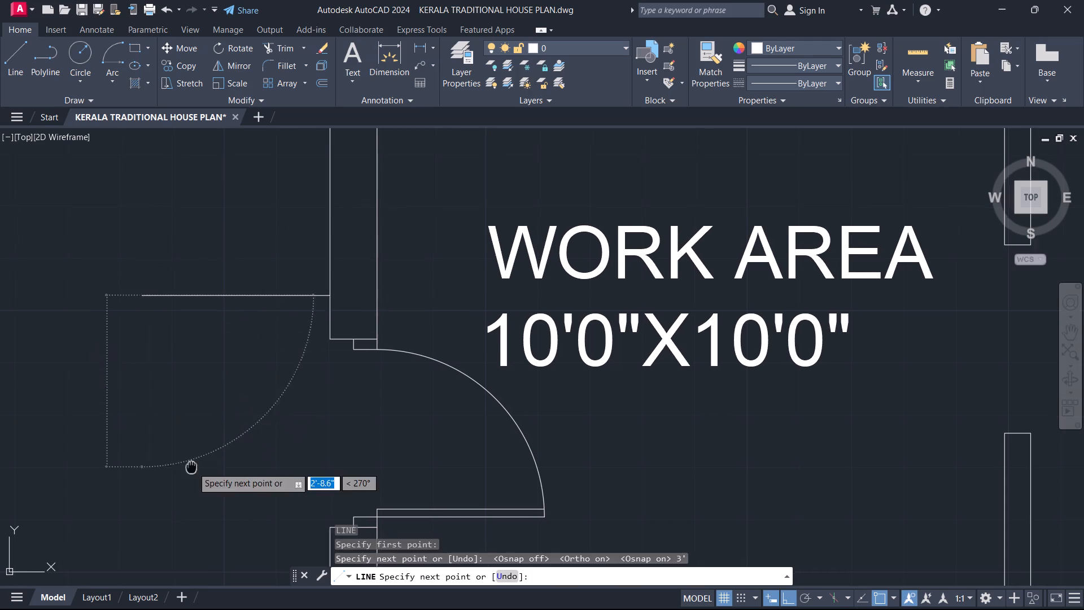
middle_click_drag(191, 466, 259, 282)
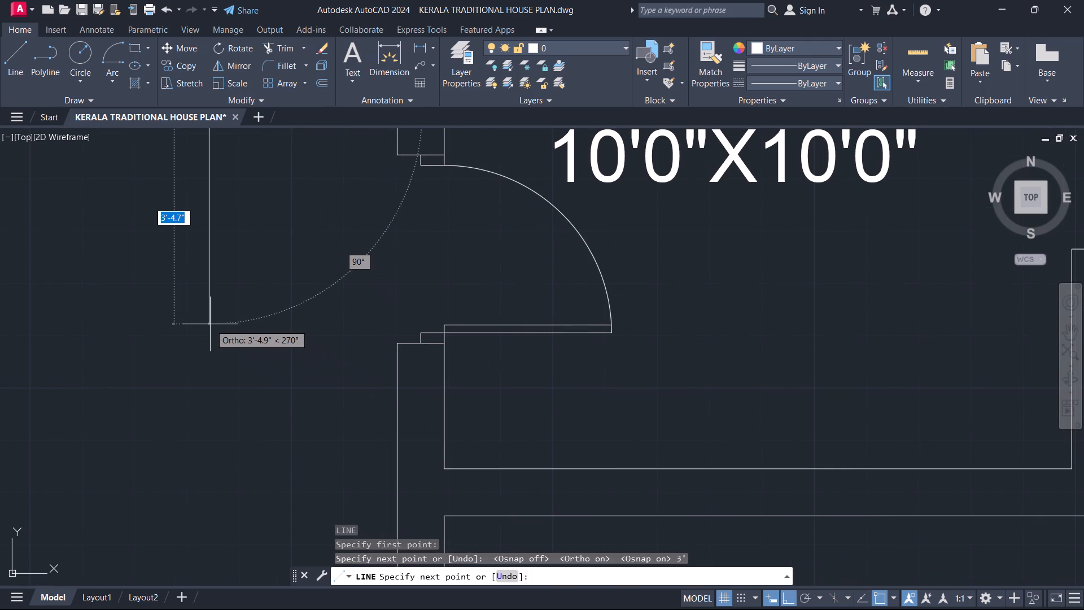
key("Escape")
scroll(303, 323, "down", 1)
middle_click_drag(304, 345, 290, 421)
scroll(301, 293, "up", 1)
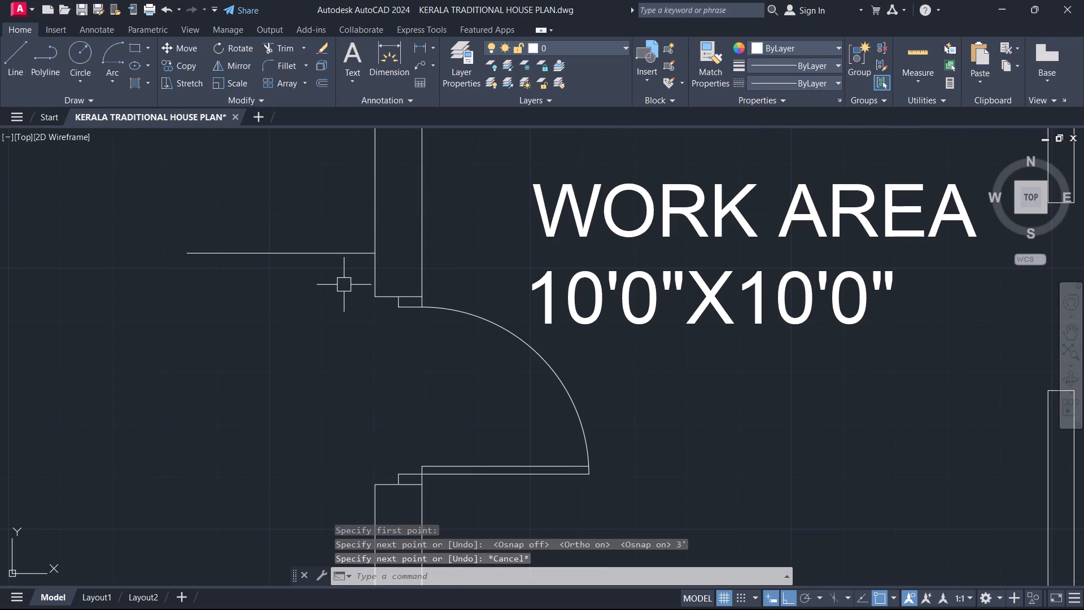
Measure the distance along the exterior wall from the door opening's upper corner to the new 3' line.
key("Escape")
type("DI")
key("space")
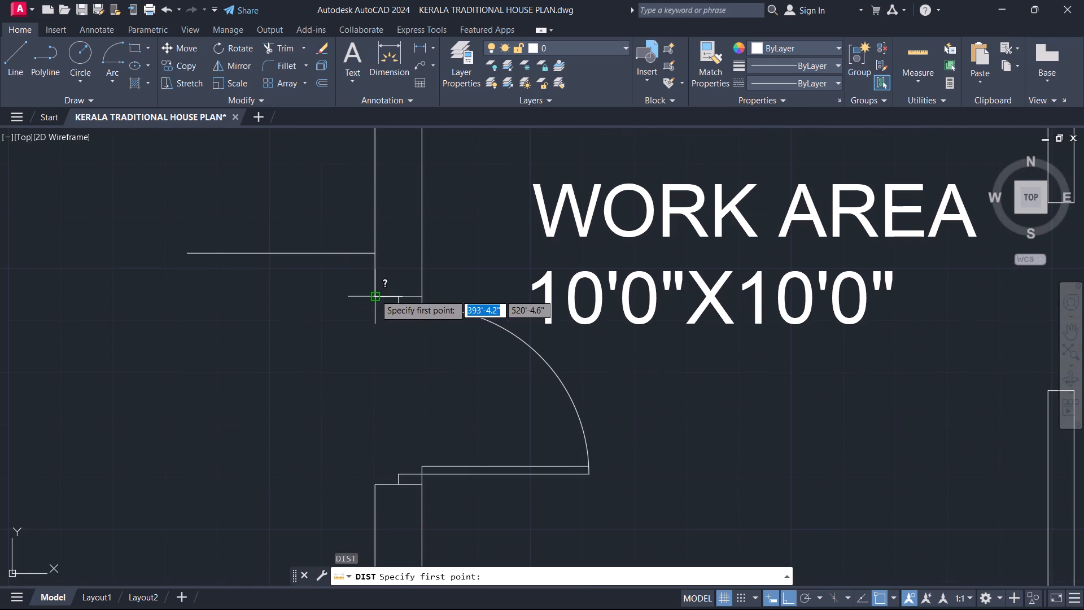
left_click_drag(375, 294, 374, 289)
key("Escape")
Draw a line from the opening's lower corner 8.3" down the wall, 3' outward, and up to the first line's outer end.
middle_click_drag(363, 467, 374, 353)
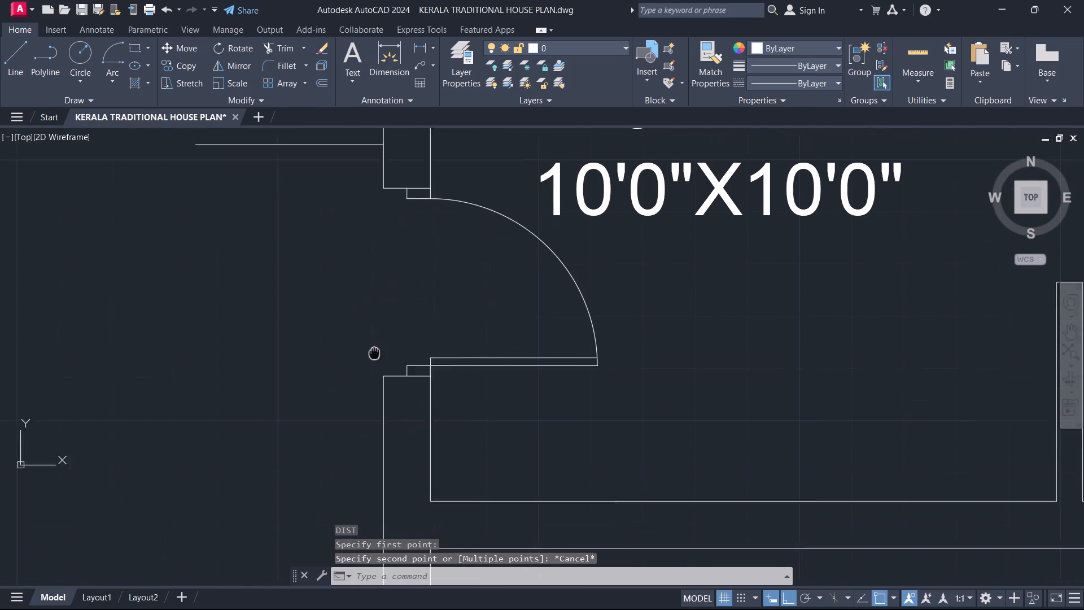
middle_click_drag(374, 353, 395, 319)
key("l")
key("space")
left_click(405, 338)
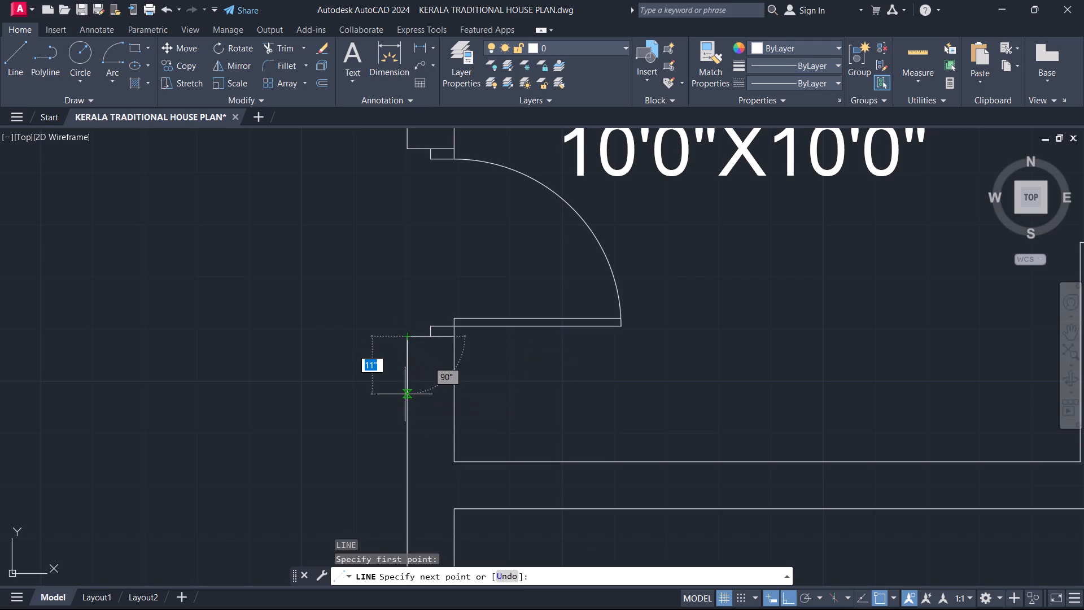
key("8")
type(".3")
key("Return")
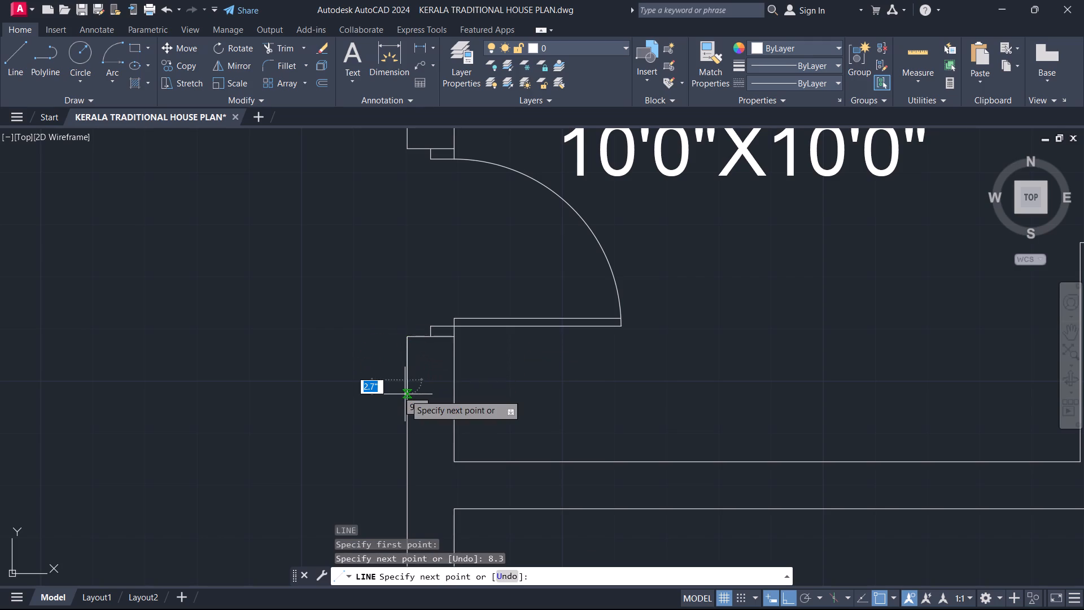
scroll(295, 377, "down", 3)
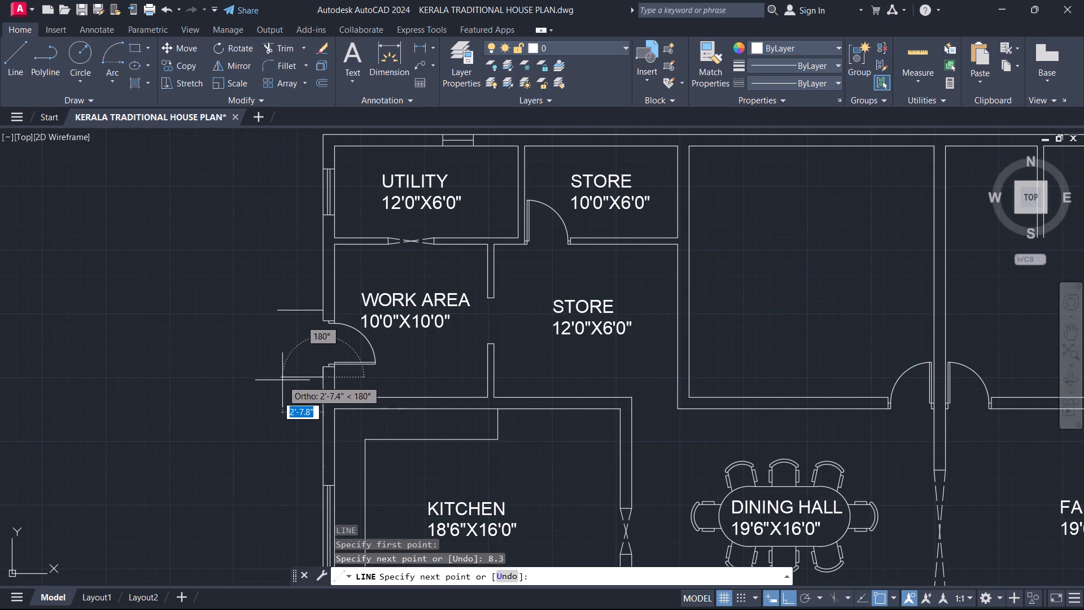
key("3")
key("apostrophe")
key("Return")
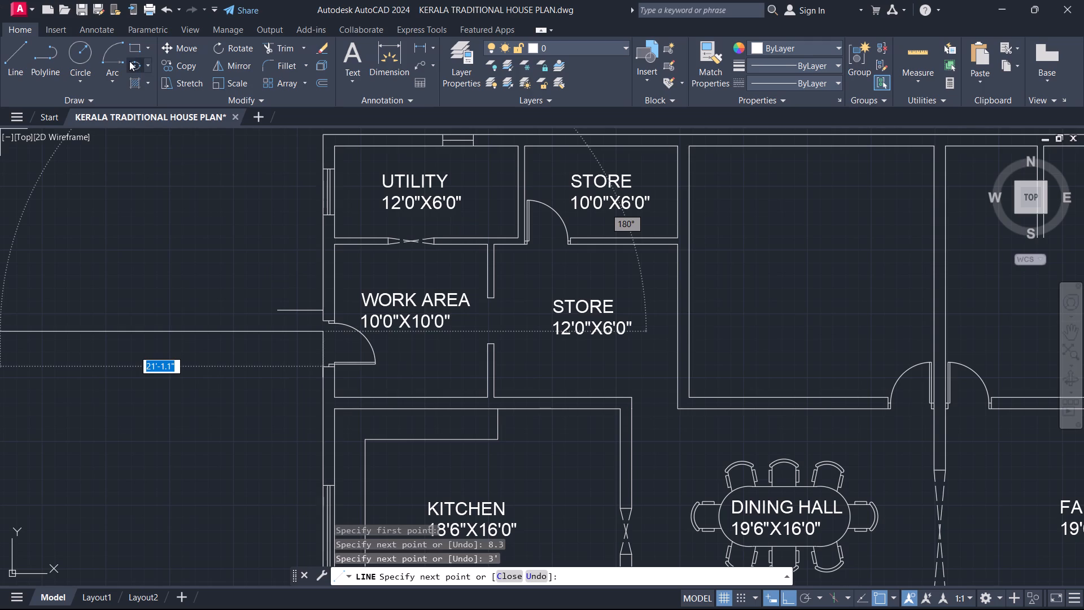
key("ctrl+z")
type("3'")
key("Return")
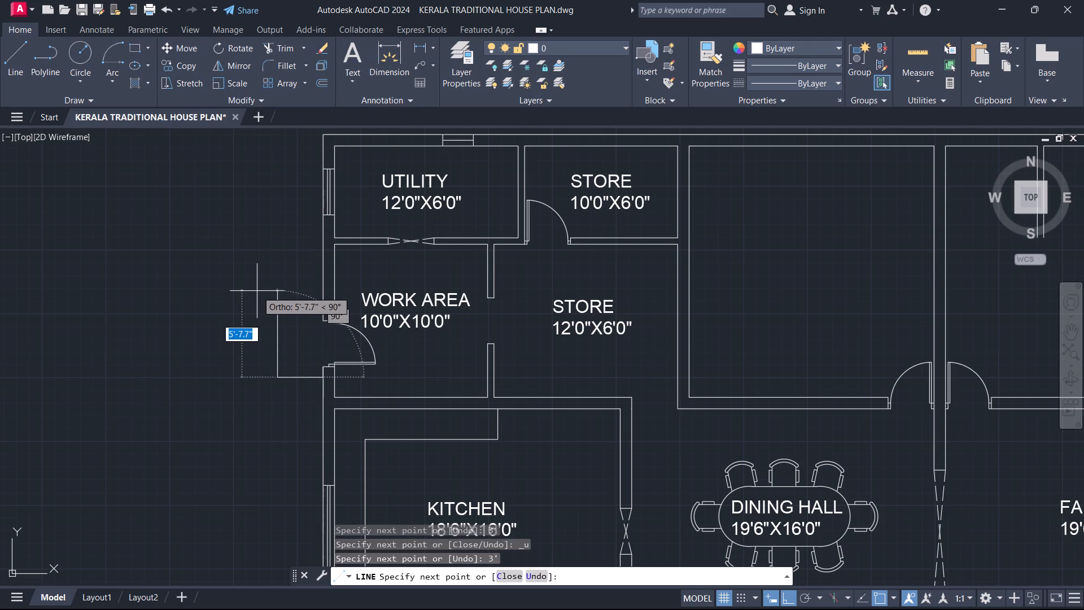
left_click(276, 306)
key("Escape")
Delete the short 8.3" construction line along the exterior wall below the work area's door opening.
scroll(316, 372, "up", 2)
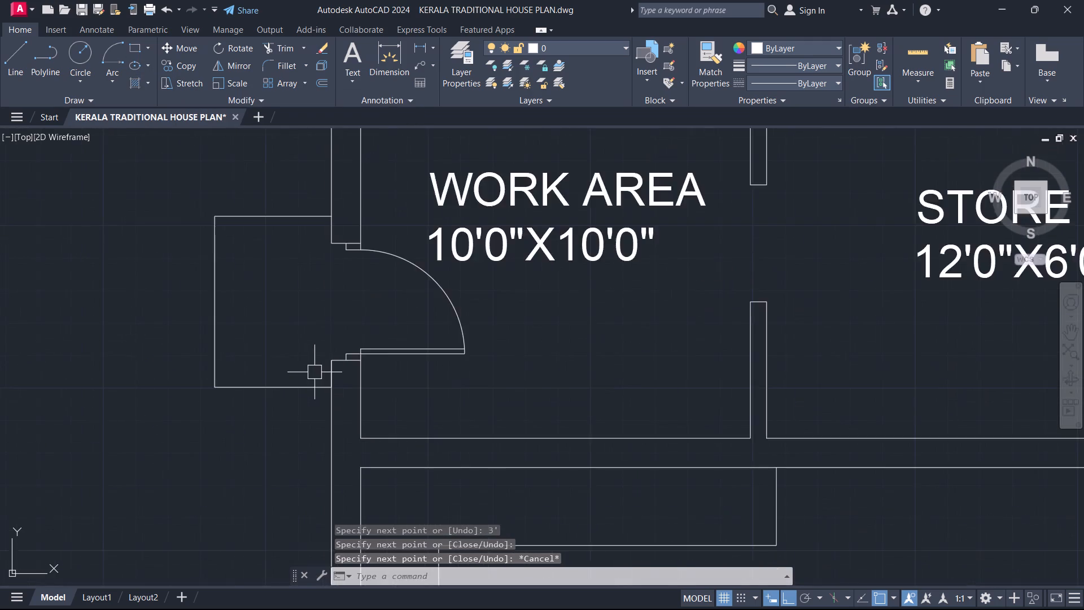
middle_click(314, 372)
scroll(314, 372, "up", 2)
left_click_drag(322, 335, 327, 339)
left_click(382, 435)
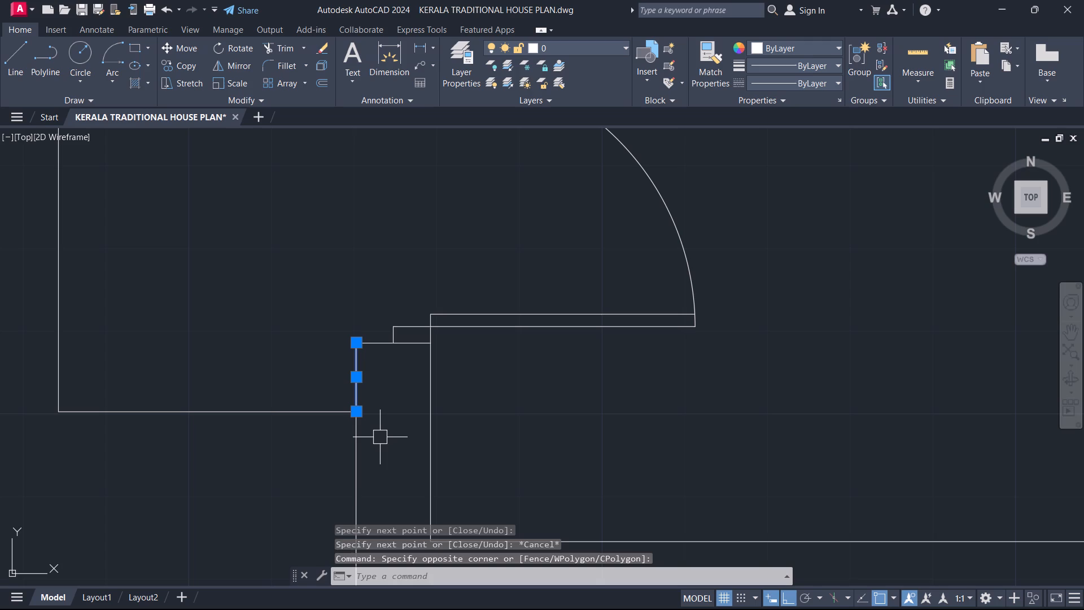
key("Delete")
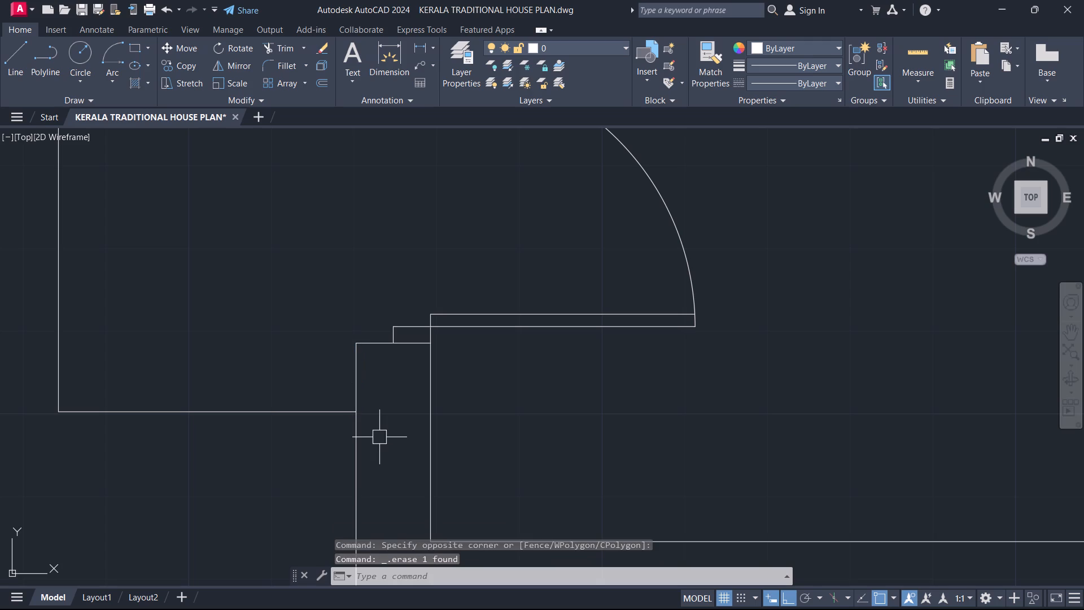
Offset the landing's outer vertical line 10" outward, away from the house, to form a step edge.
middle_click_drag(241, 289, 370, 449)
scroll(241, 289, "down", 1)
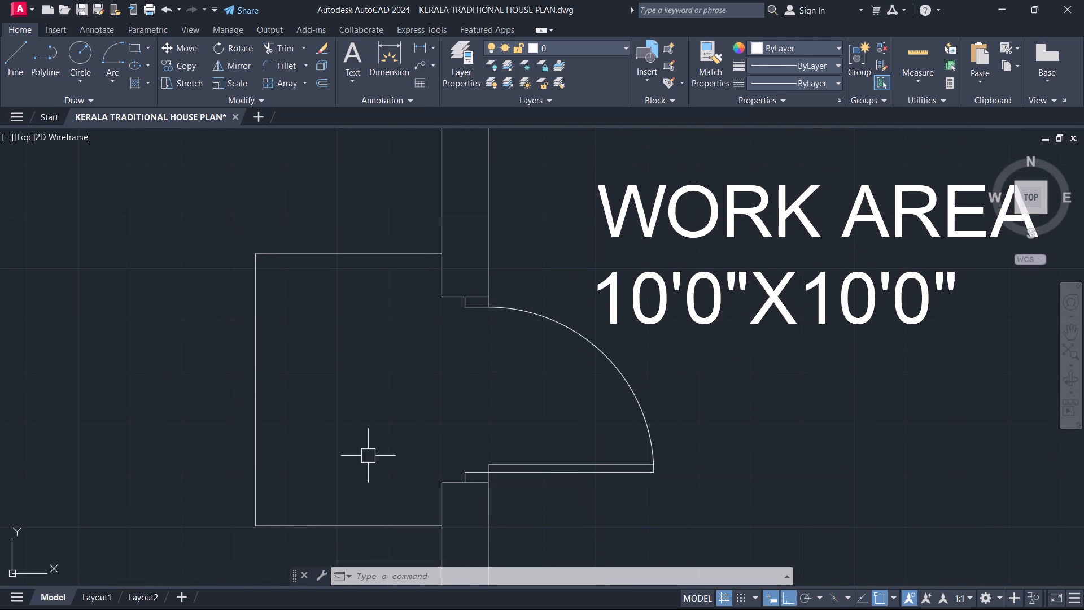
type("O")
key("space")
key("1")
key("0")
key("Return")
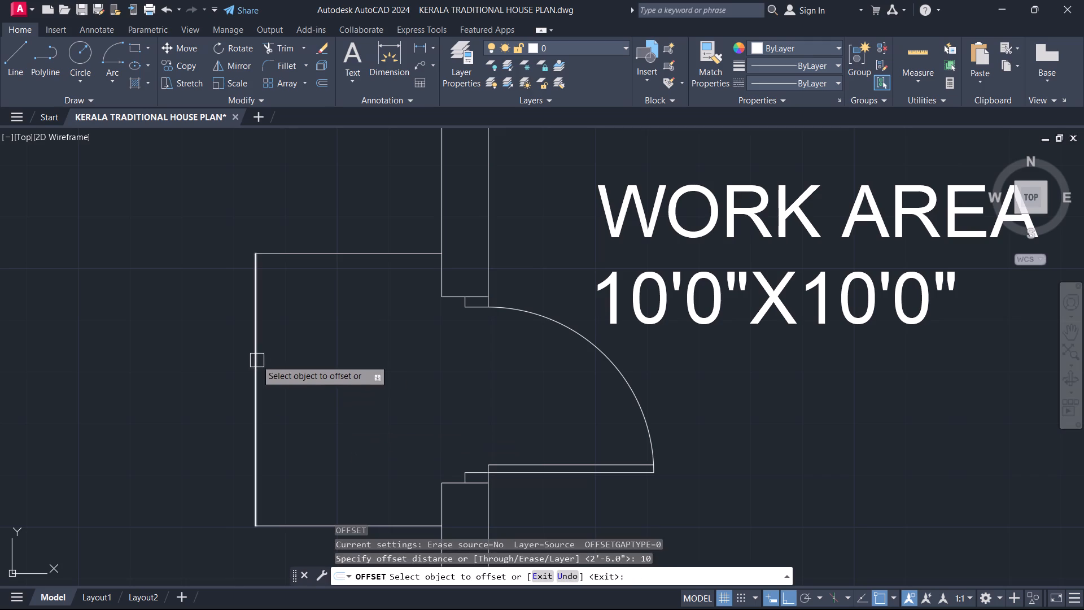
left_click_drag(258, 360, 246, 356)
left_click(223, 356)
key("Escape")
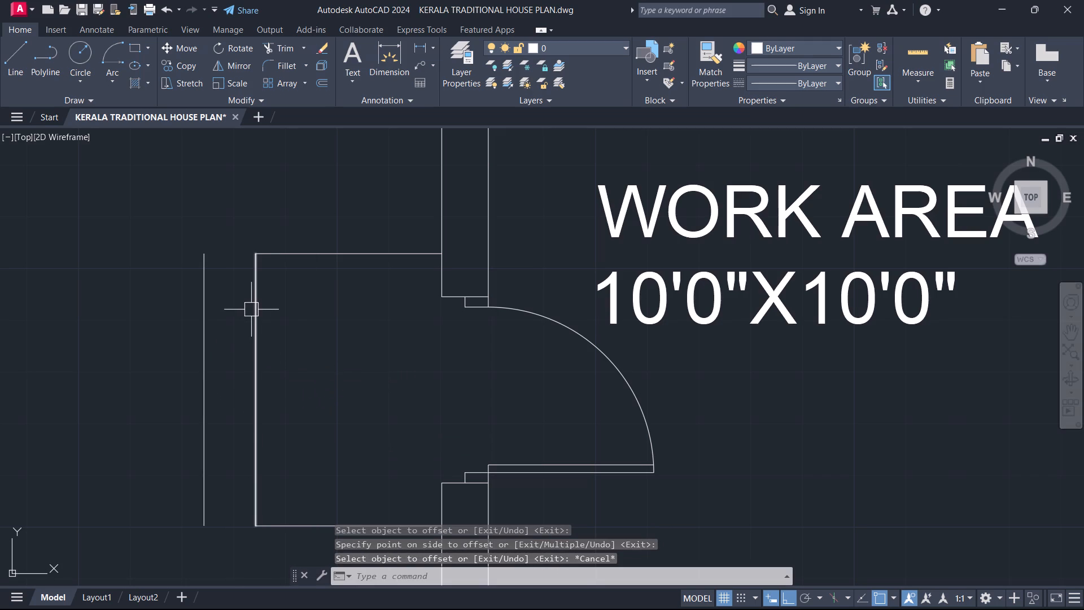
Extend the landing's upper and lower horizontal lines out to the offset step edge.
type("EX")
key("space")
left_click(322, 252)
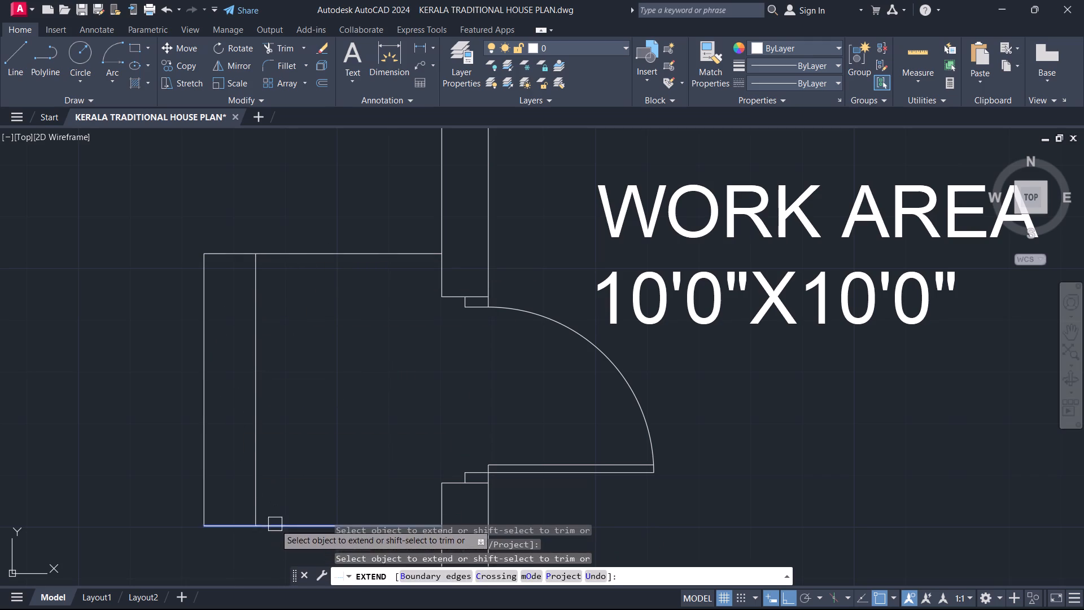
left_click(275, 524)
key("Escape")
Look over the plan from the courtyard and dining hall up to the store rooms and the unlabelled upper rooms.
scroll(296, 428, "down", 4)
scroll(228, 407, "down", 1)
middle_click_drag(321, 409, 326, 400)
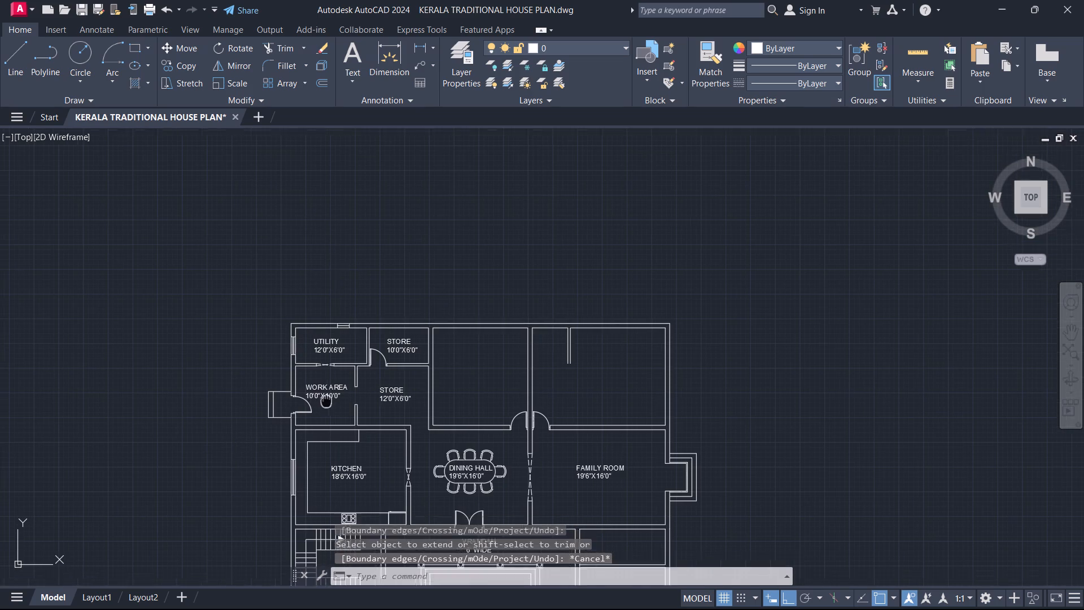
middle_click_drag(326, 400, 342, 264)
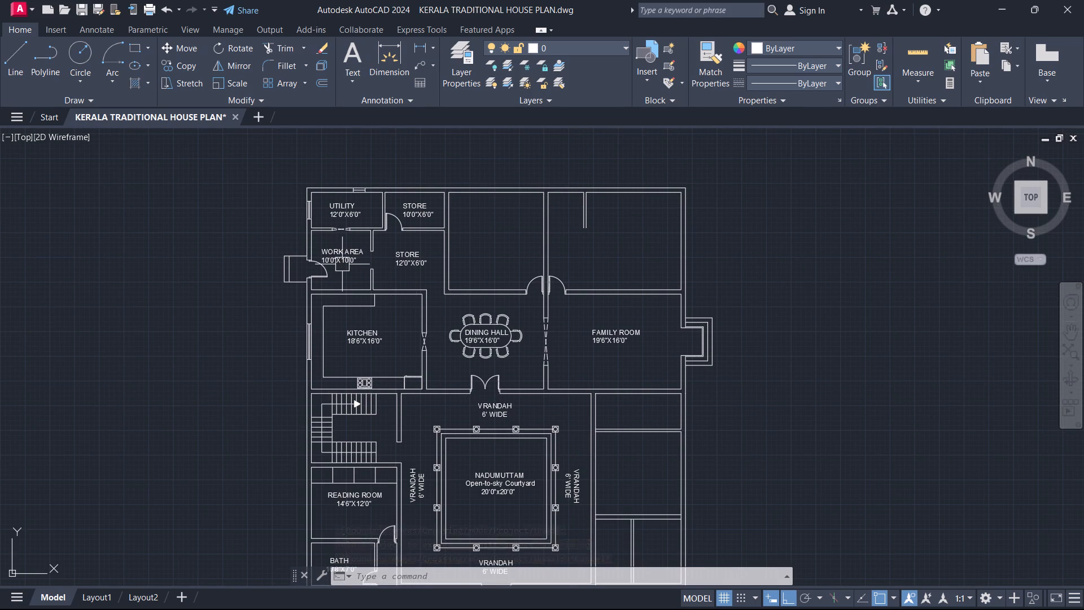
middle_click_drag(549, 284, 512, 189)
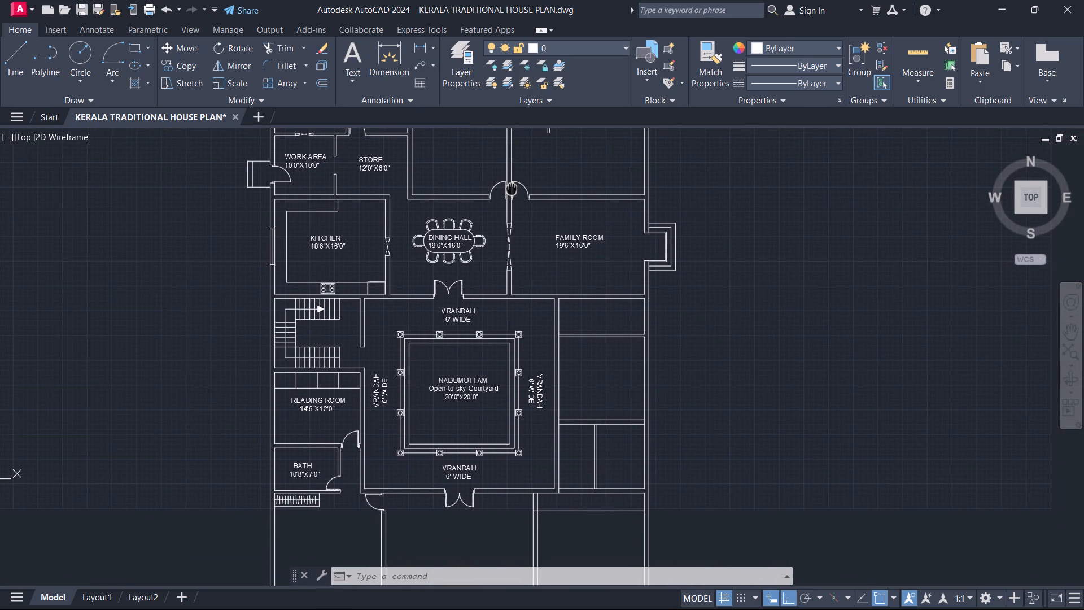
middle_click_drag(512, 189, 510, 189)
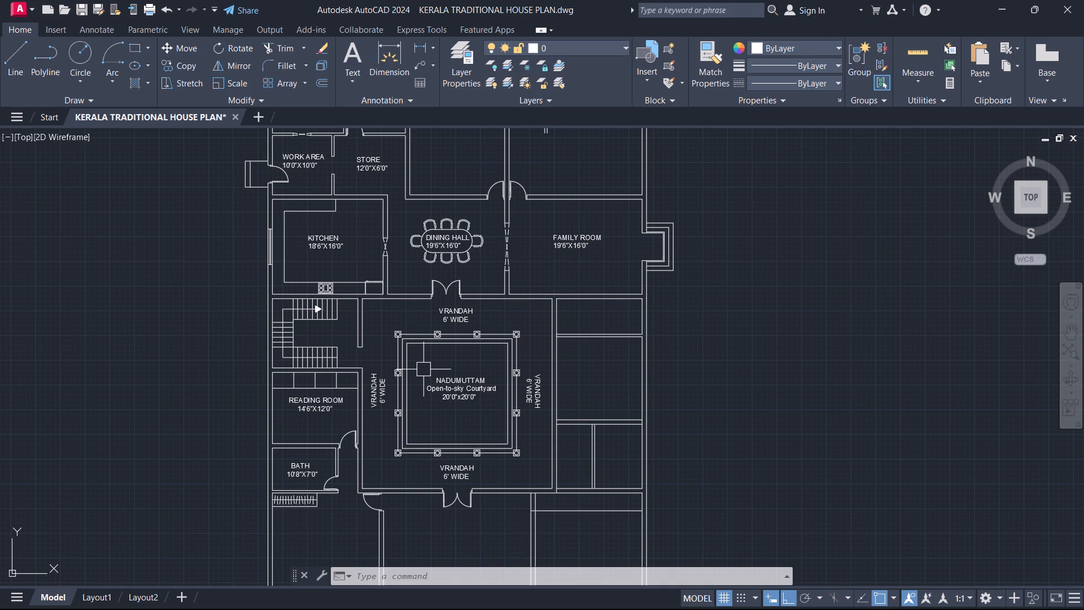
middle_click_drag(492, 239, 473, 268)
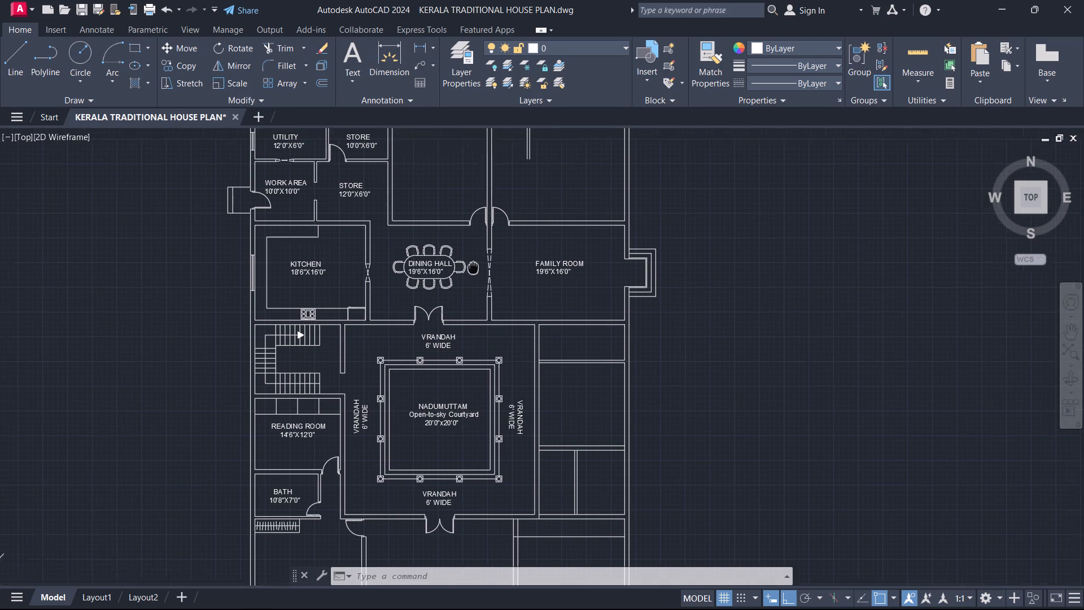
middle_click_drag(473, 268, 434, 321)
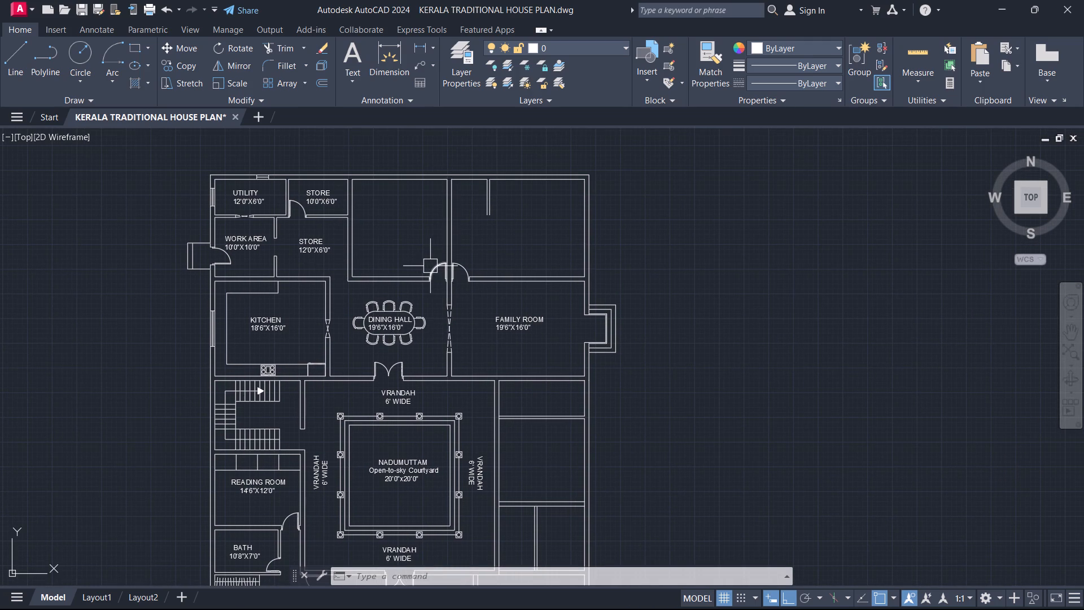
scroll(234, 218, "up", 1)
middle_click_drag(327, 194, 301, 269)
scroll(355, 243, "up", 1)
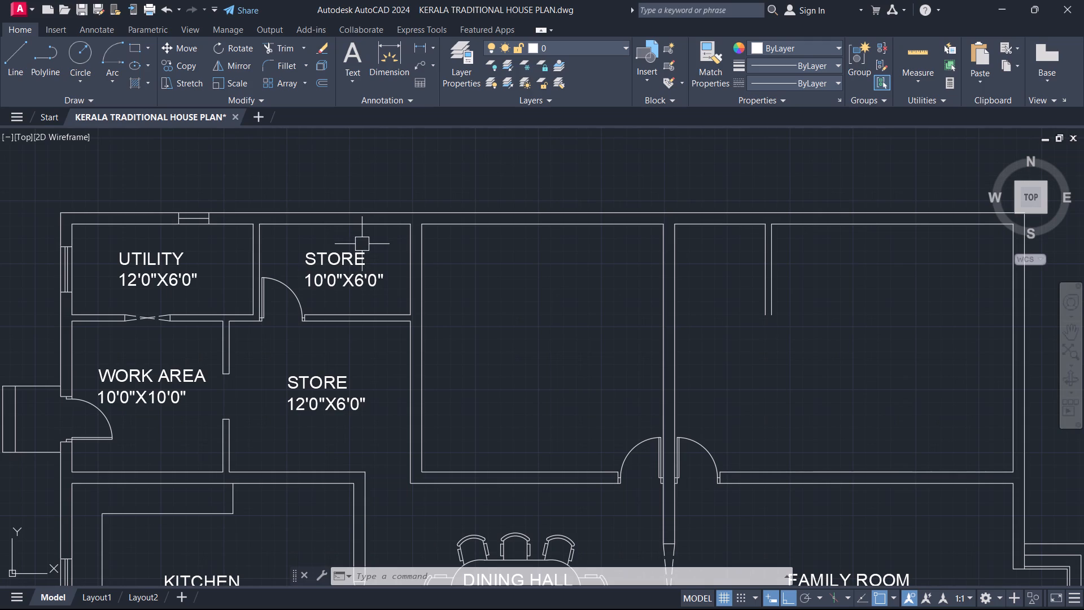
scroll(339, 212, "up", 2)
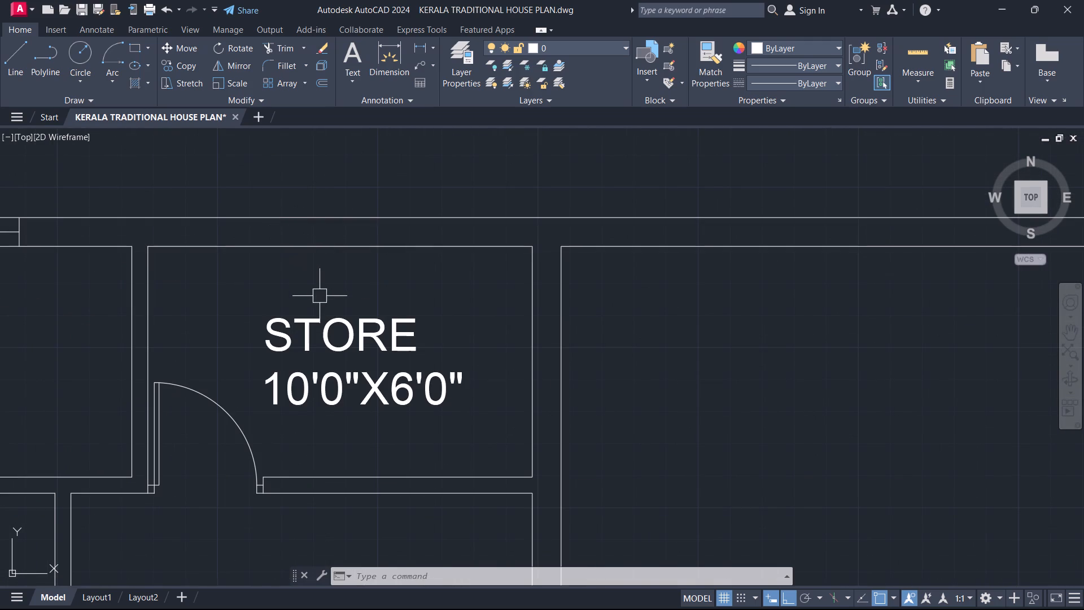
middle_click_drag(627, 267, 508, 296)
scroll(613, 270, "down", 2)
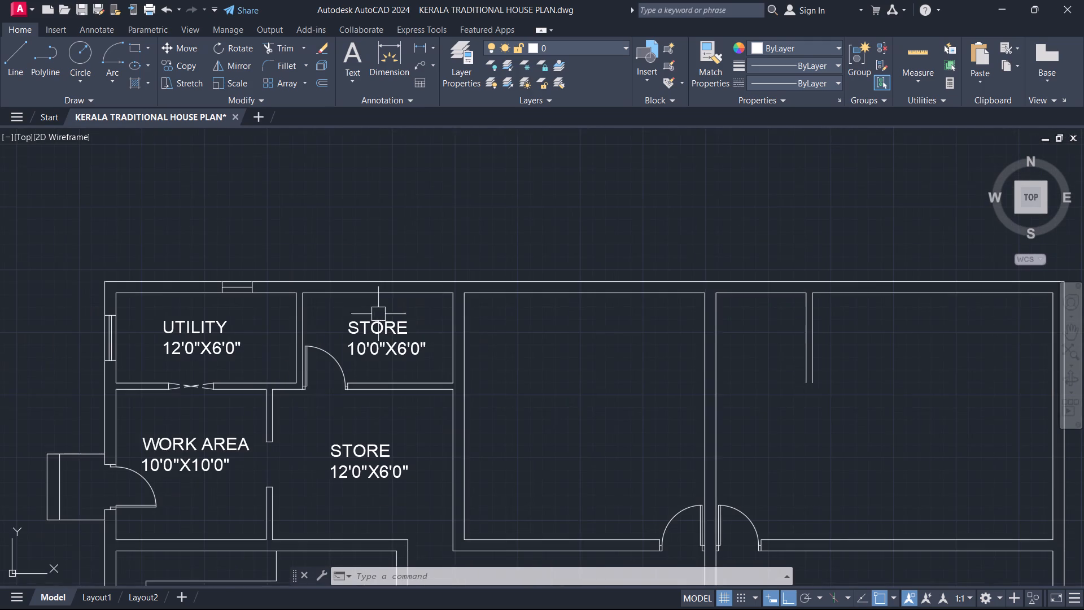
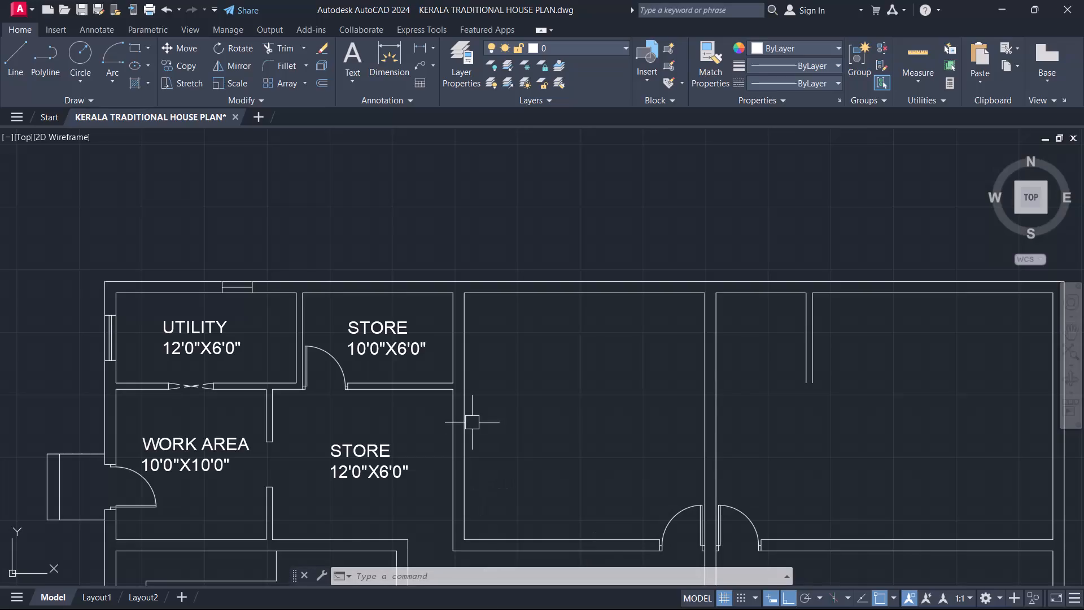
Save the house plan drawing.
key("Escape")
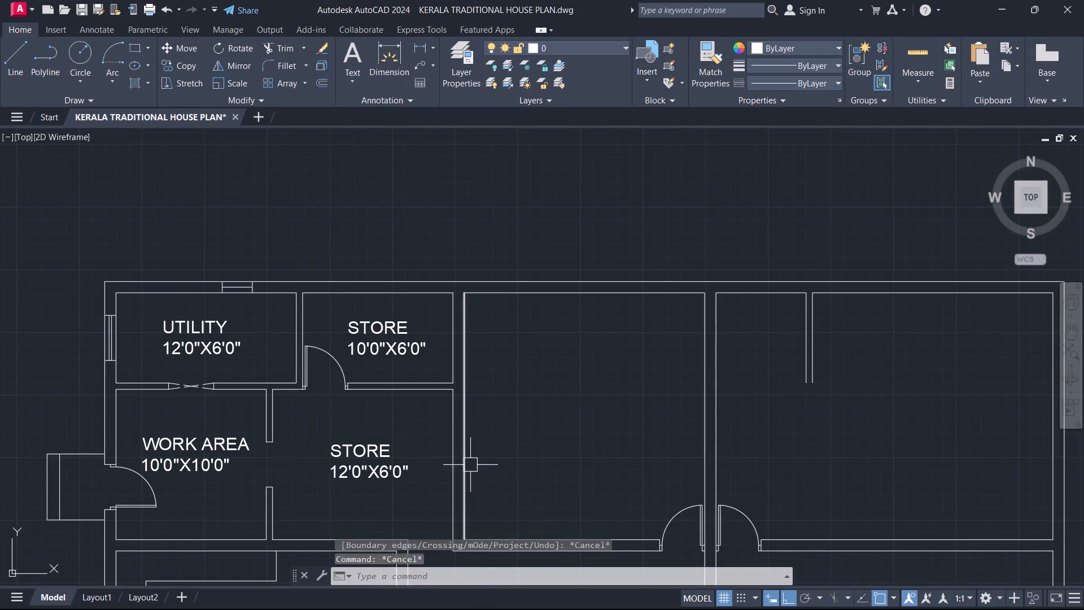
scroll(523, 435, "down", 2)
middle_click_drag(523, 435, 535, 478)
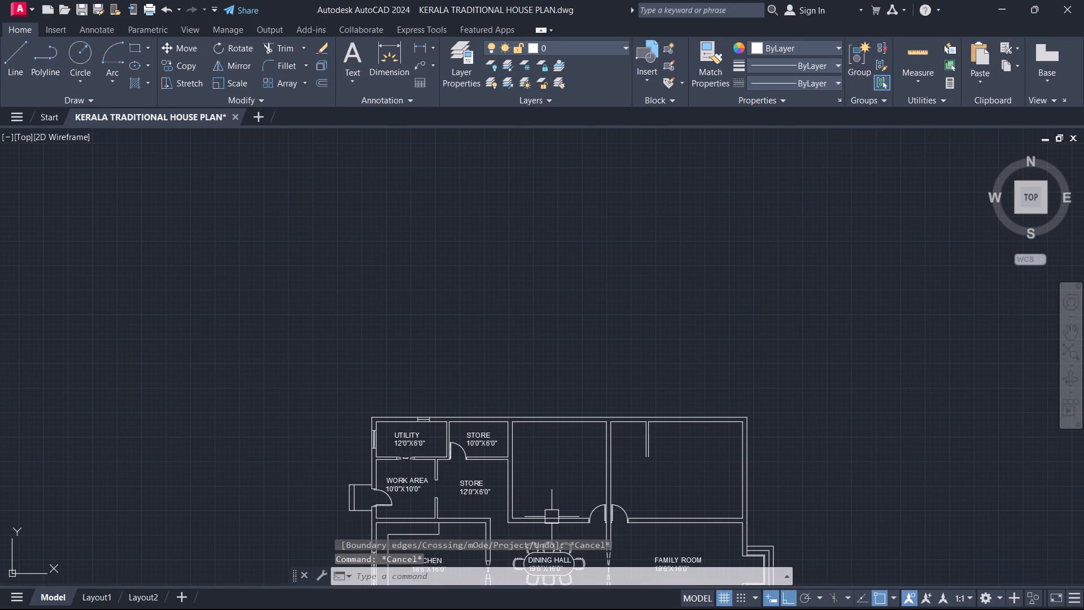
scroll(788, 537, "down", 1)
key("super+d")
key("super+d")
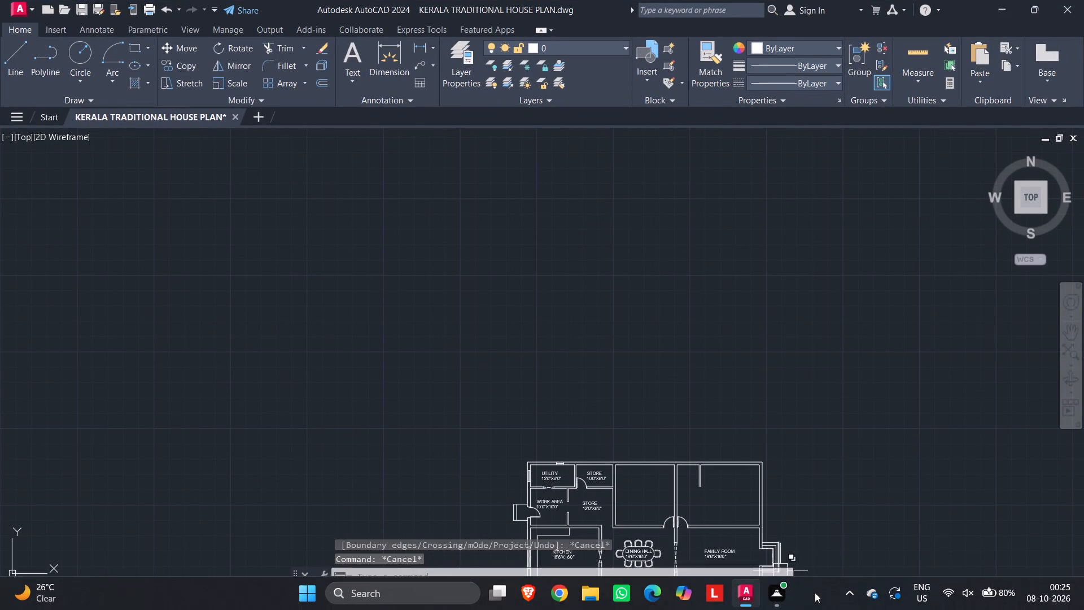
middle_click_drag(683, 376, 611, 66)
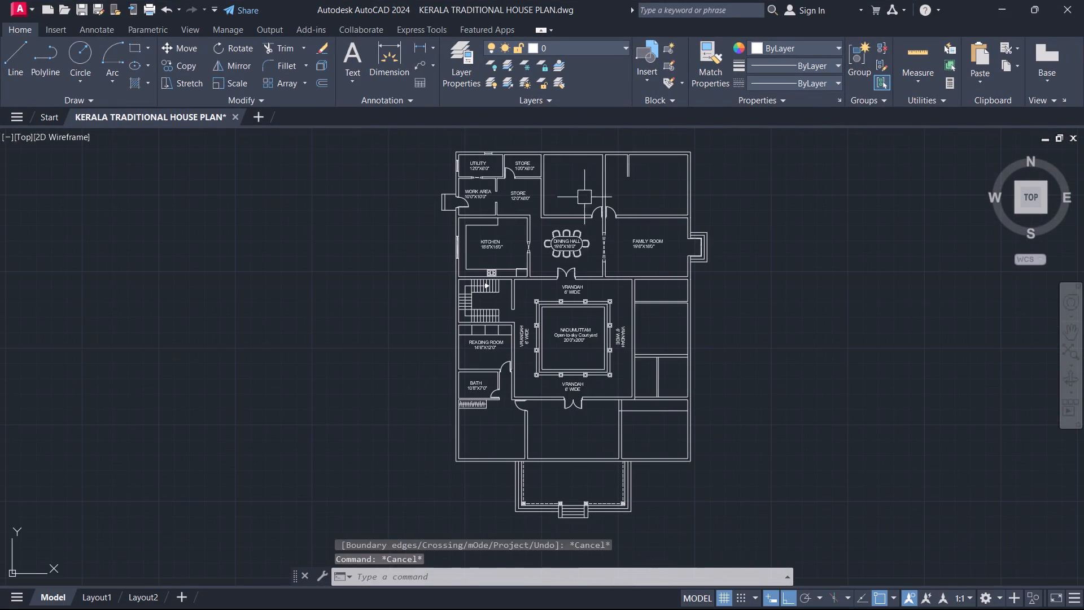
key("ctrl+s")
Look over the plan from the kitchen, dining hall and family room up to the unlabelled rooms above them.
middle_click_drag(586, 342, 485, 435)
scroll(485, 430, "up", 2)
middle_click_drag(477, 239, 497, 313)
scroll(477, 239, "up", 1)
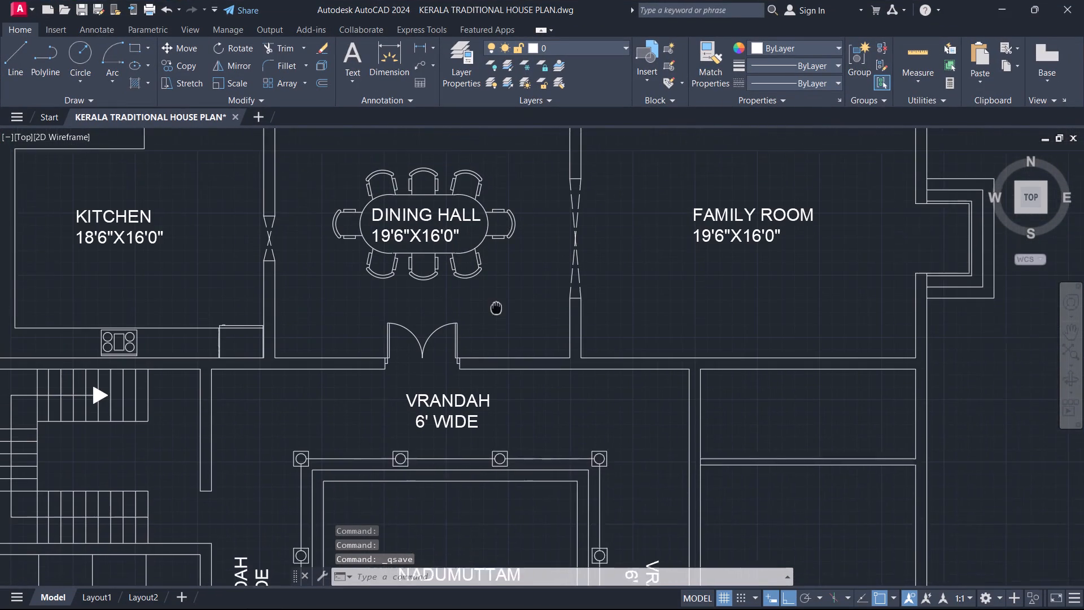
middle_click_drag(497, 313, 497, 317)
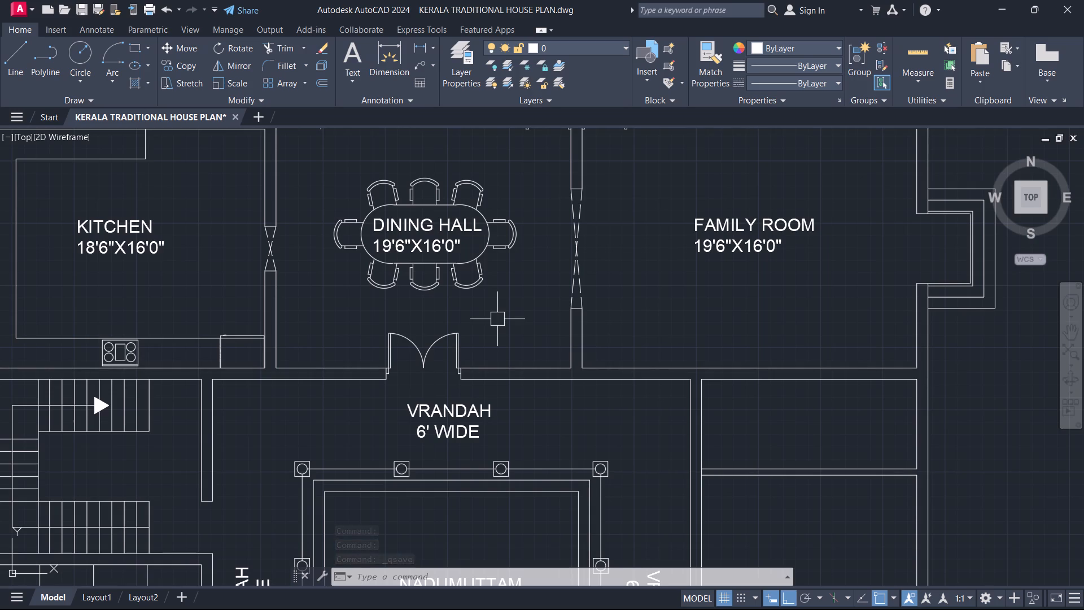
middle_click_drag(491, 346, 545, 448)
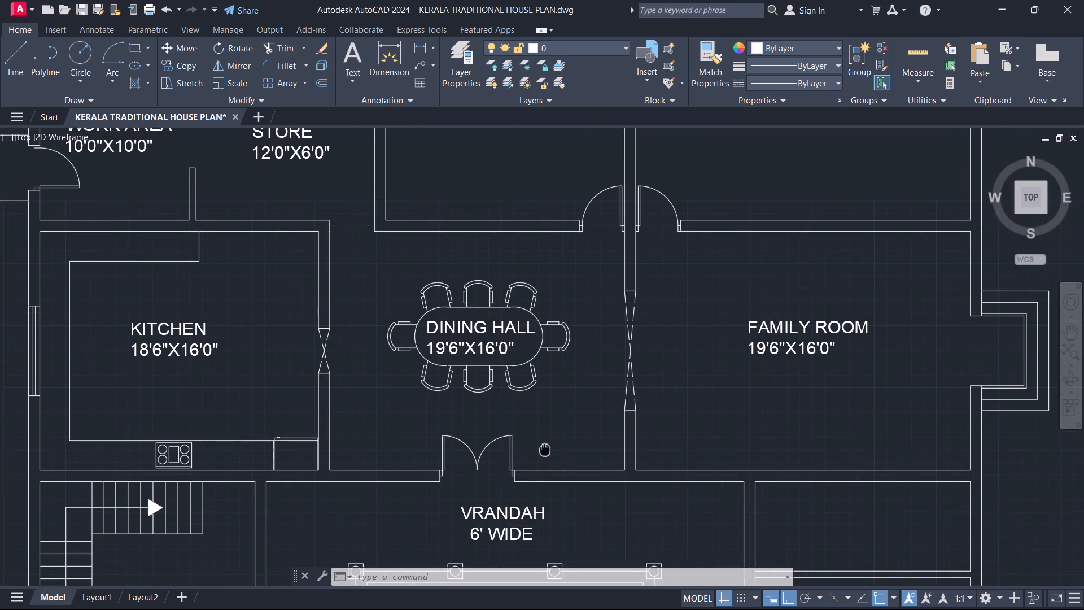
middle_click_drag(545, 448, 555, 447)
middle_click_drag(531, 262, 570, 422)
scroll(525, 246, "down", 1)
middle_click_drag(524, 243, 427, 258)
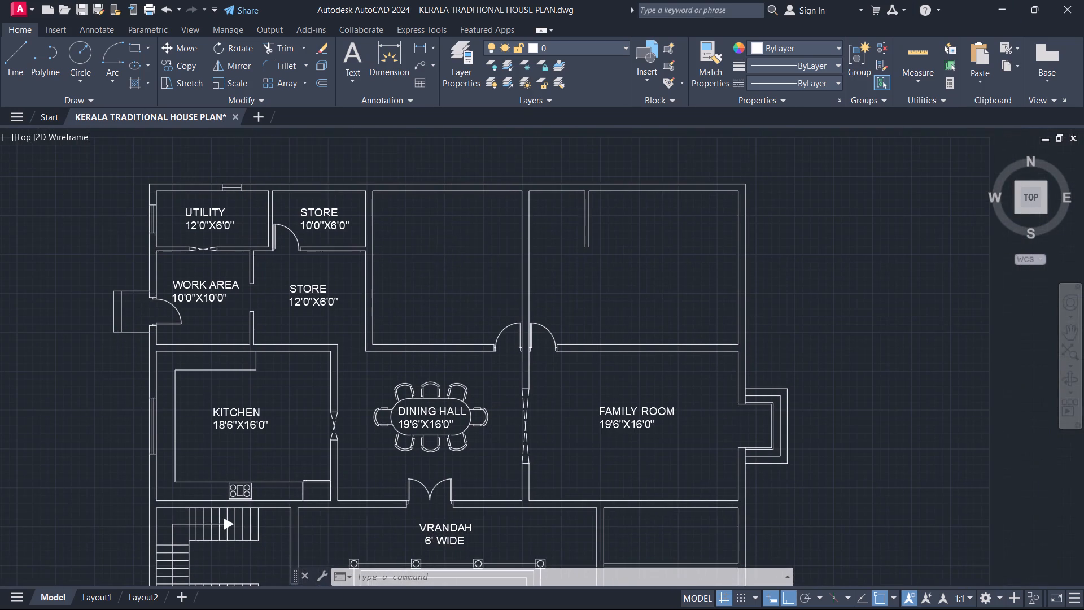
Offset the top inner wall line of the narrow bay in the room above the family room 8' downward.
middle_click_drag(563, 254, 541, 374)
scroll(541, 374, "up", 2)
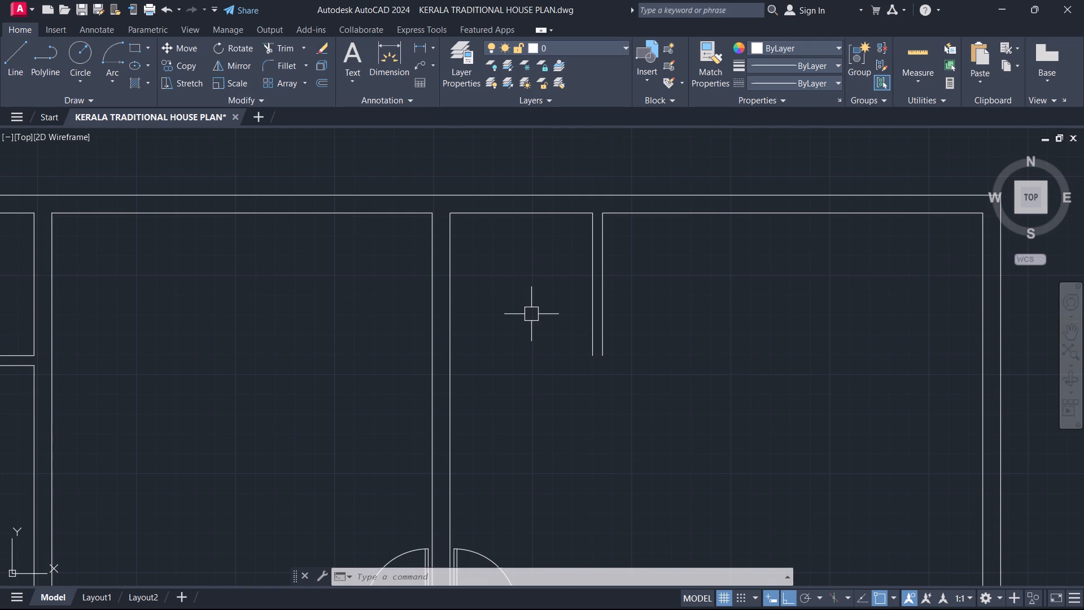
type("O 8'")
key("Return")
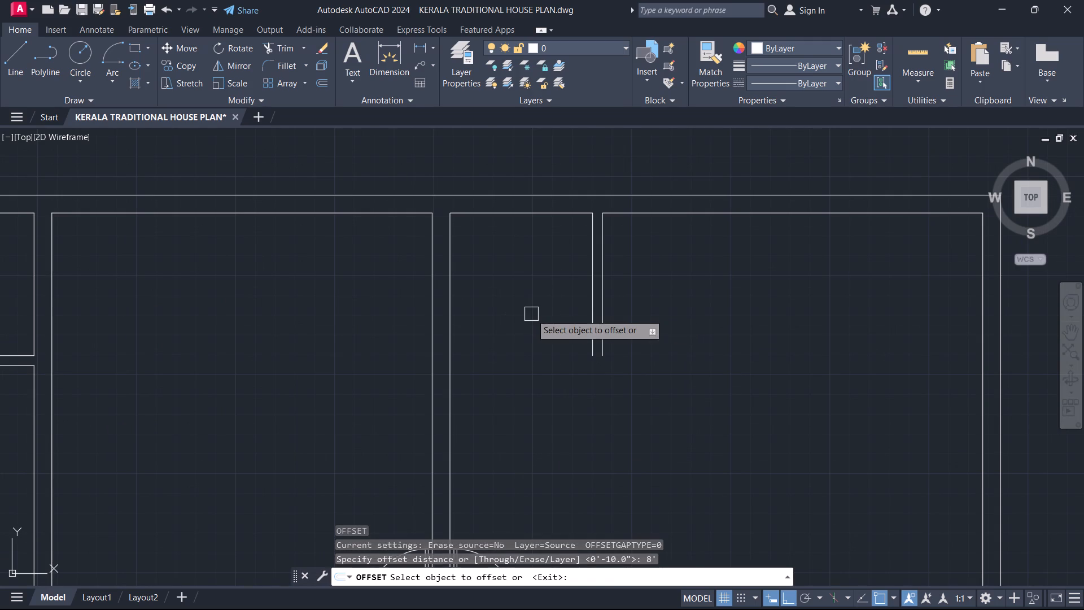
left_click(555, 214)
left_click(518, 352)
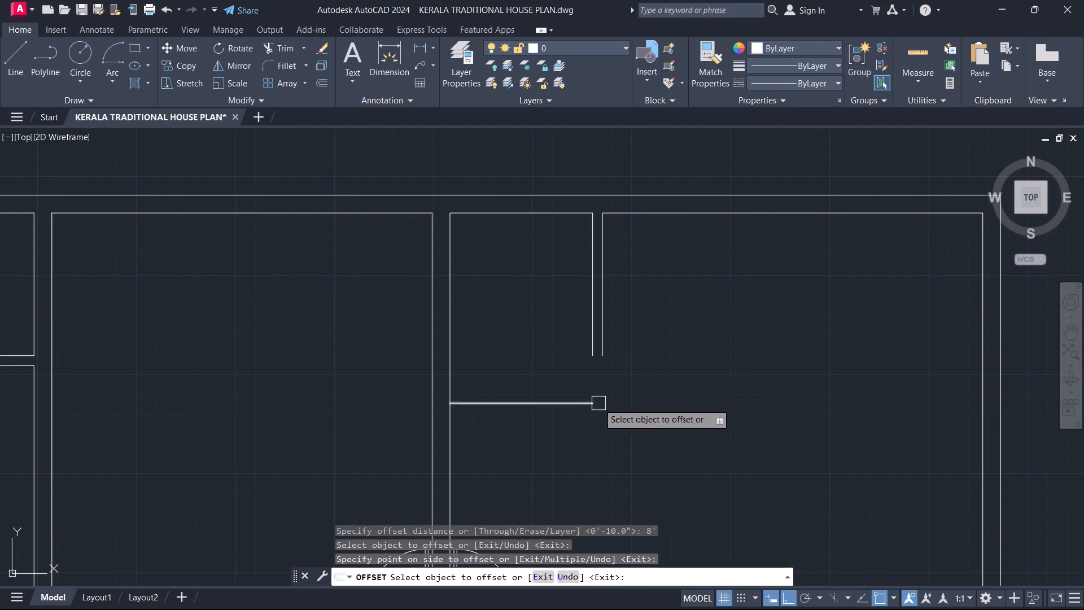
key("Escape")
Move the offset horizontal line in the narrow bay 3' down.
left_click_drag(613, 430, 574, 408)
left_click(513, 384)
type("M")
key("space")
left_click(517, 390)
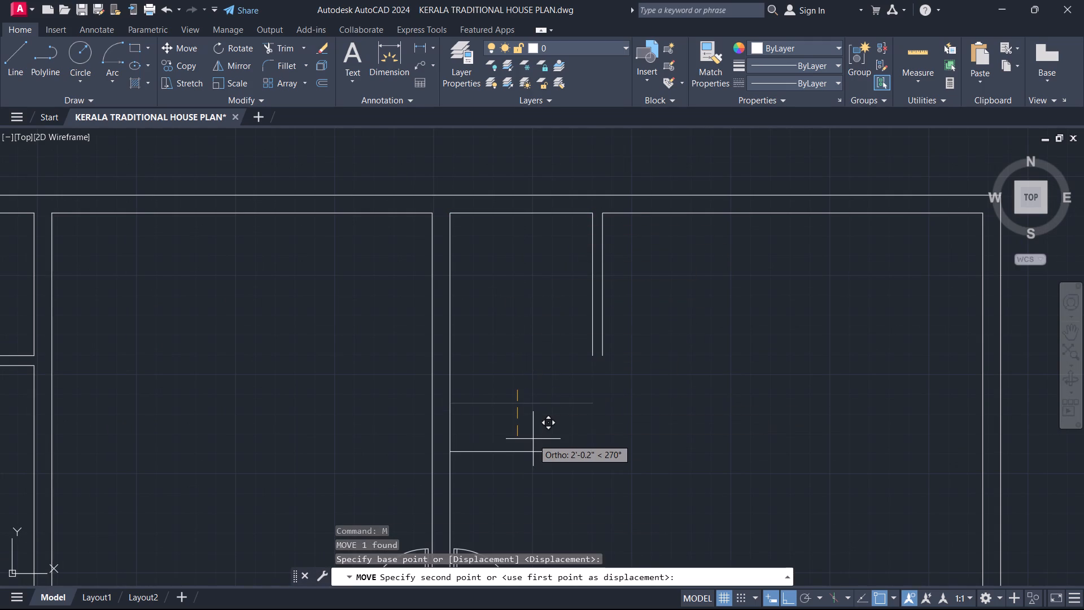
type("3'")
key("Return")
Move the same horizontal line of the narrow bay 1' up.
scroll(540, 437, "down", 2)
middle_click_drag(519, 412, 505, 332)
scroll(515, 353, "up", 2)
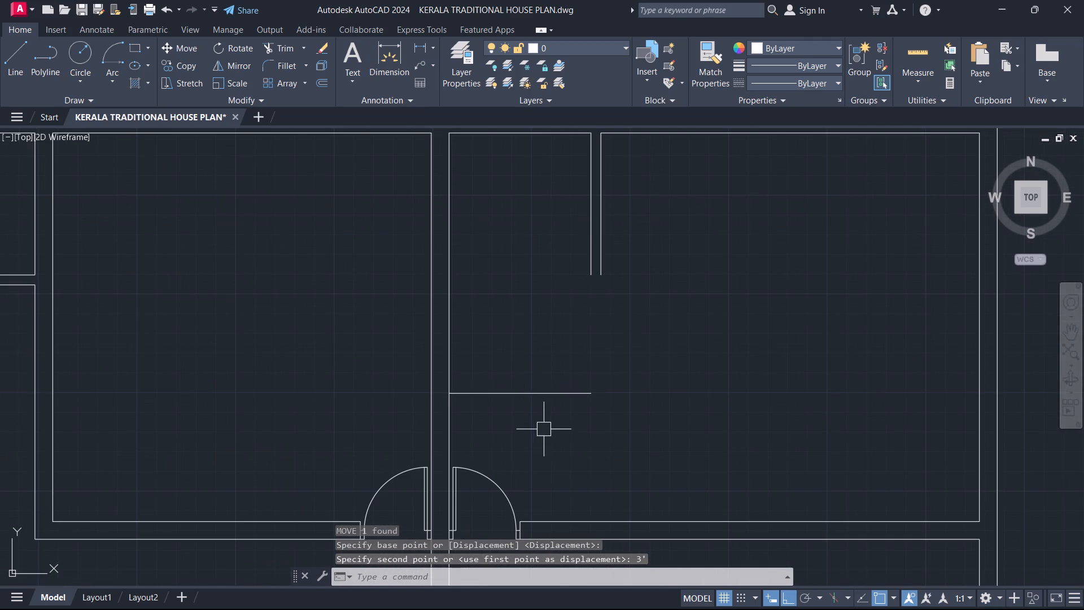
left_click_drag(545, 430, 542, 422)
left_click(532, 376)
type("M")
key("space")
left_click(532, 376)
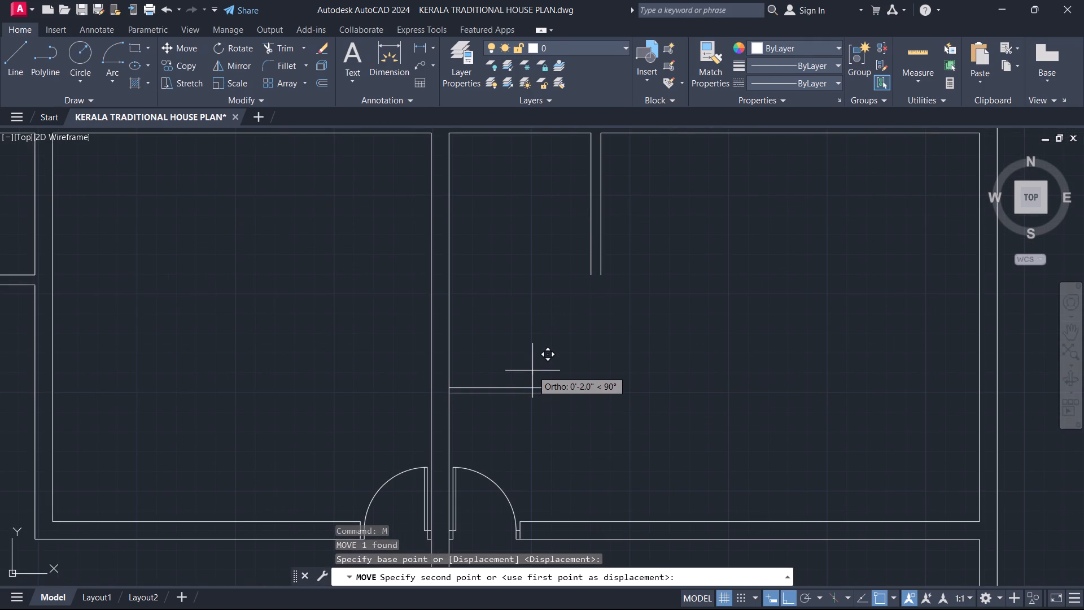
type("1'")
key("Return")
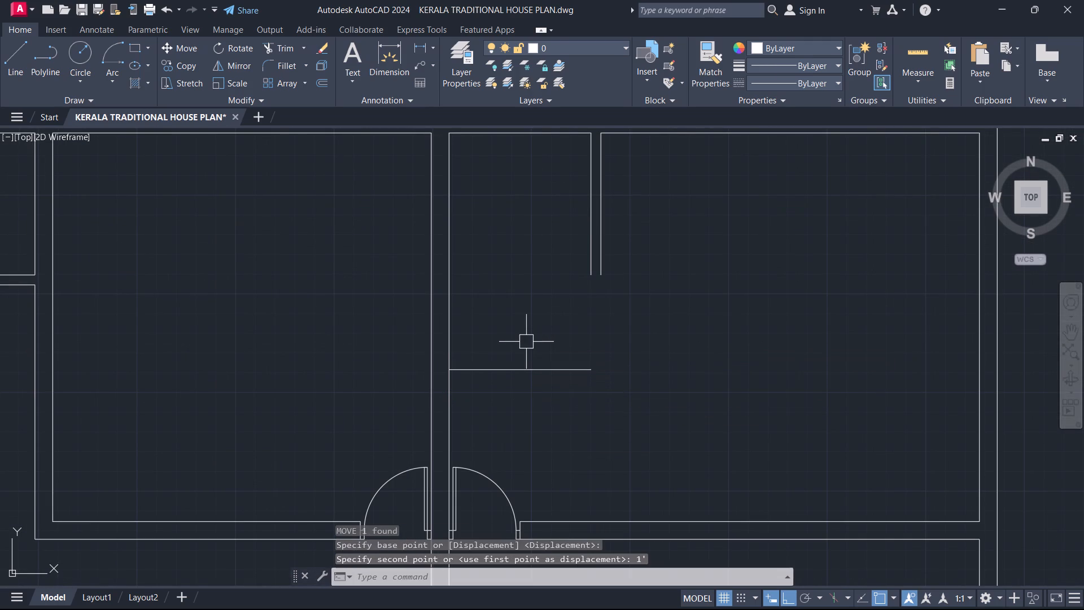
Offset the bay's lower horizontal line 5" downward to form the second face of the partition wall.
key("Escape")
key("o")
key("space")
key("5")
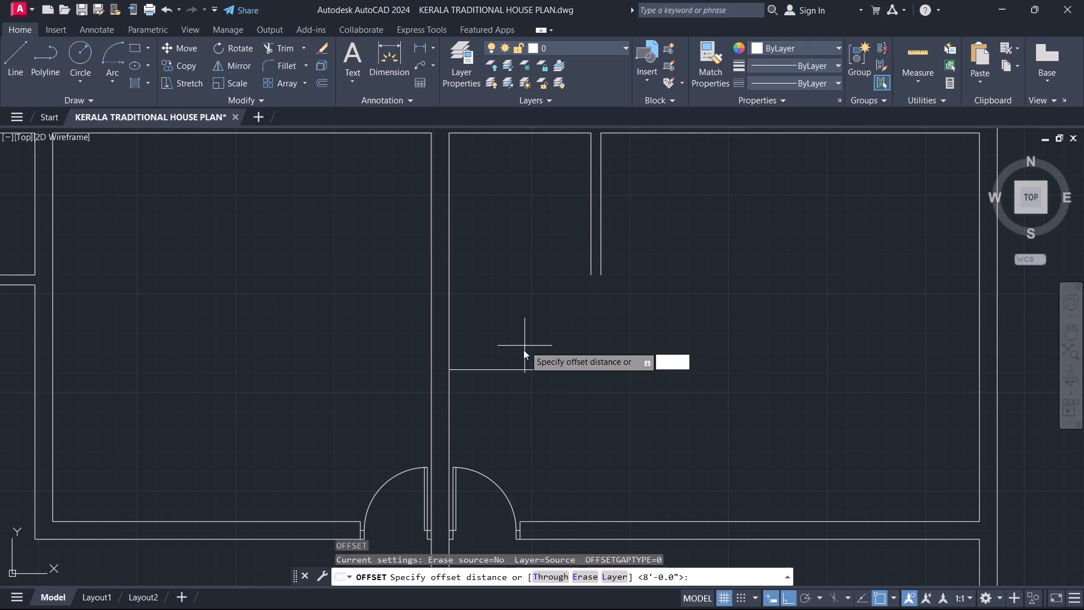
key("Return")
left_click(546, 369)
left_click(546, 407)
key("Escape")
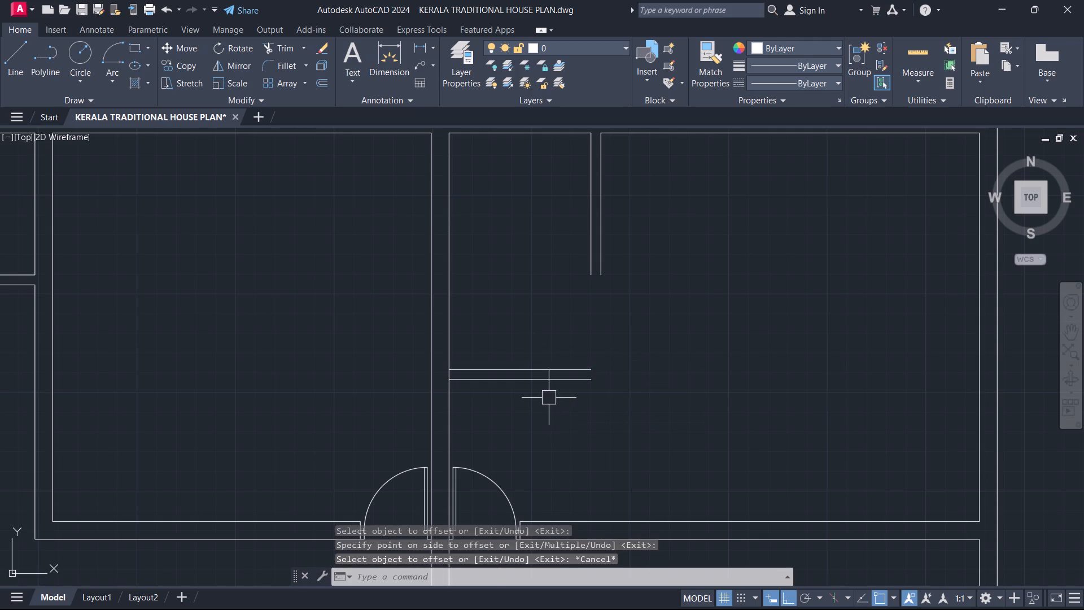
Fillet the two horizontal partition lines with the bay's inner and outer vertical lines to close the wall corner.
type("F")
key("space")
left_click(566, 368)
left_click(591, 256)
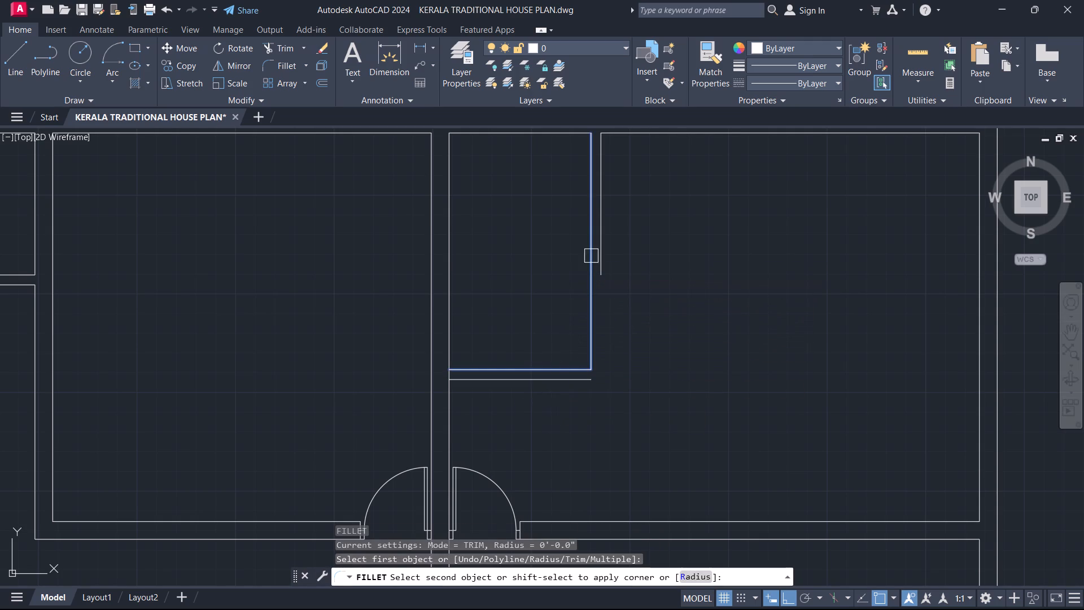
key("space")
left_click(563, 380)
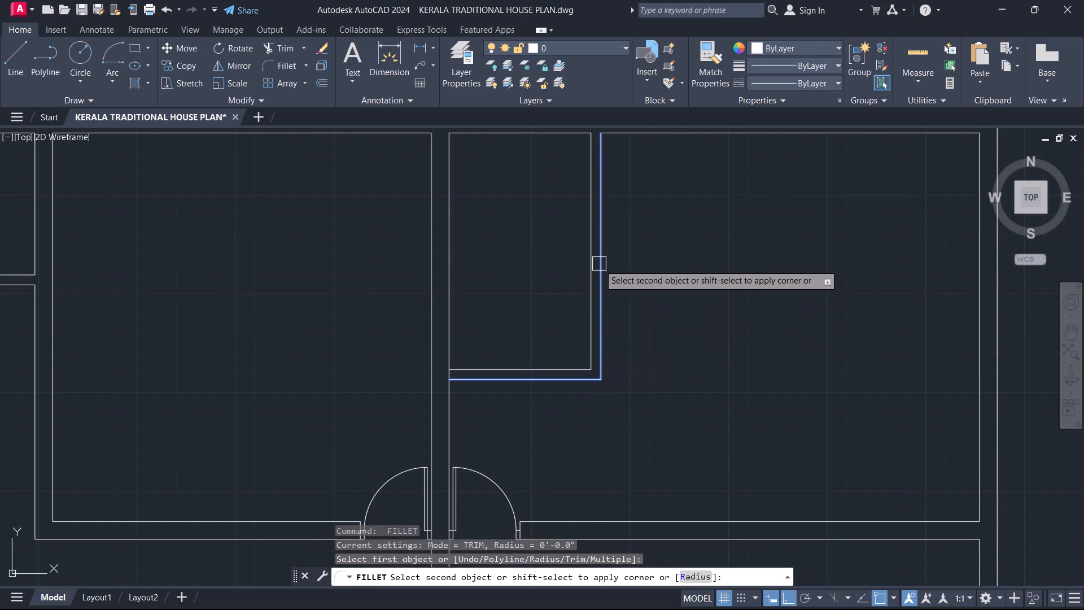
left_click(603, 265)
key("Escape")
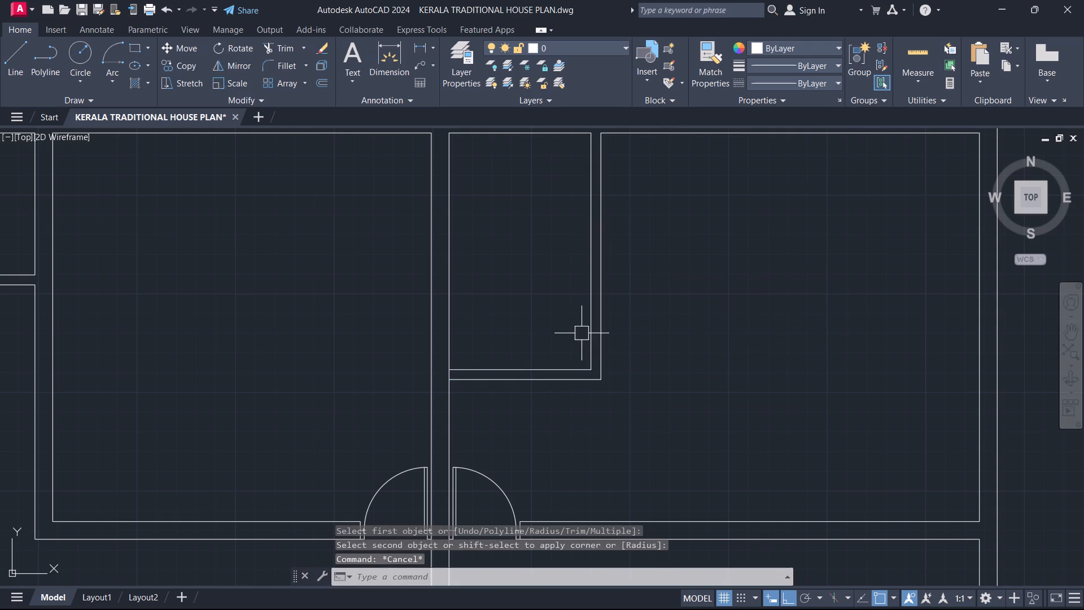
Extend the bay's inner vertical partition line down to the lower face of the new horizontal wall.
scroll(579, 374, "up", 2)
type("EX")
key("space")
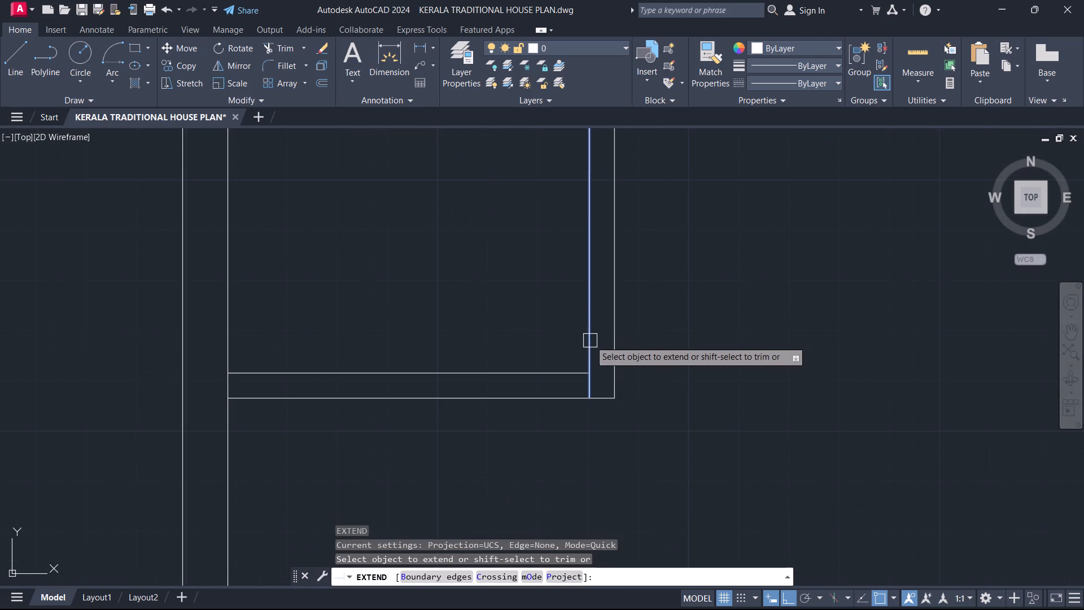
left_click(584, 340)
key("Escape")
Offset the bay's inner vertical partition line 2'6" into the bay to mark the door opening.
type("O 2'6")
key("Return")
left_click(588, 337)
left_click(548, 326)
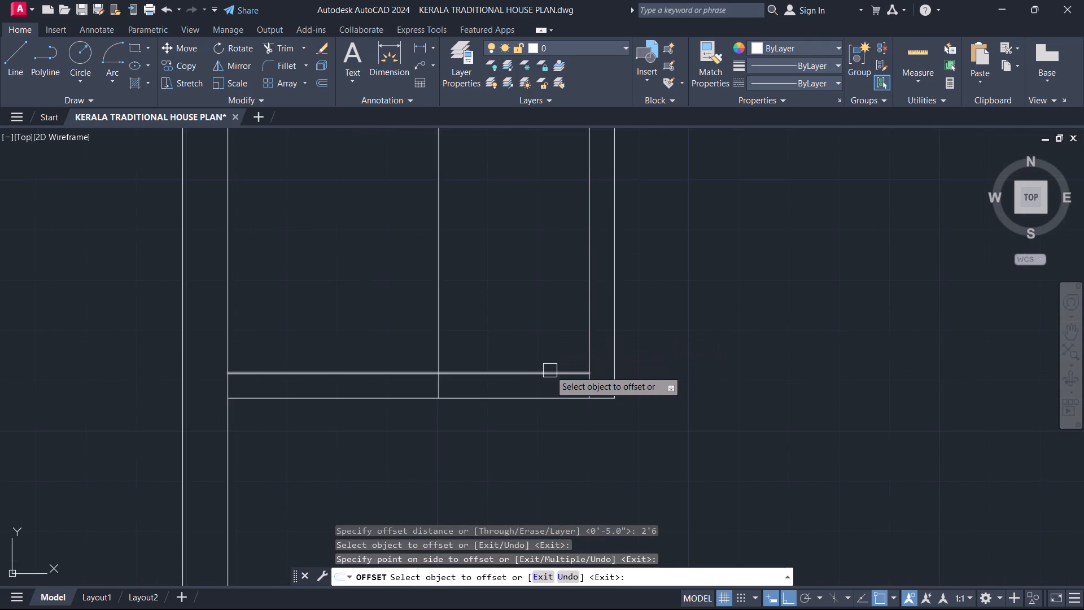
key("t")
type("R")
key("space")
key("Escape")
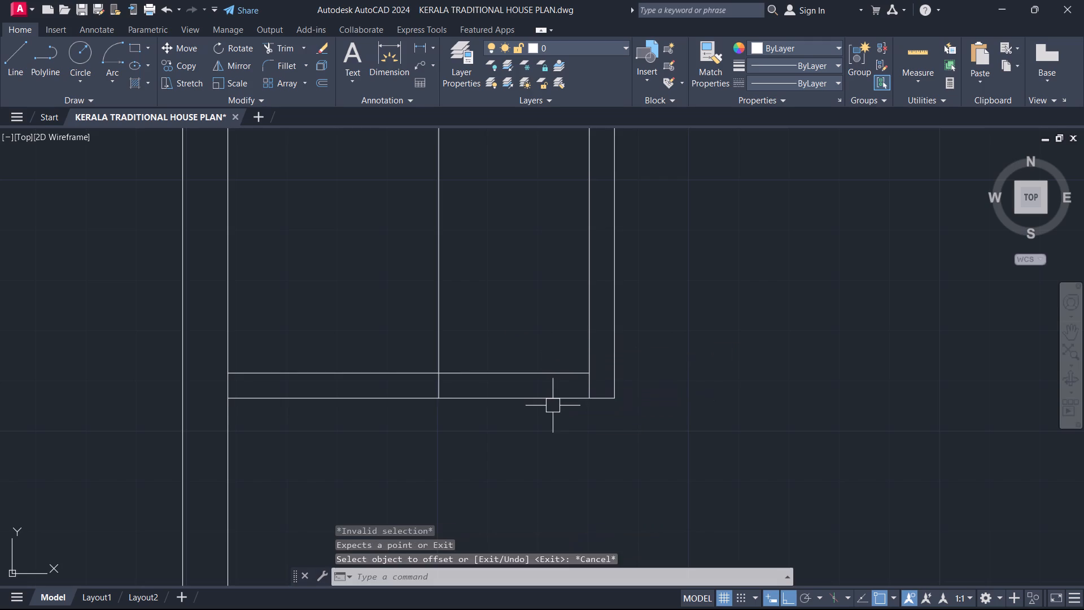
key("Escape")
Trim the horizontal wall lines within the 2'6" door opening and the excess offset line above the wall stub.
type("TR")
key("space")
left_click(548, 409)
left_click(524, 286)
left_click(521, 283)
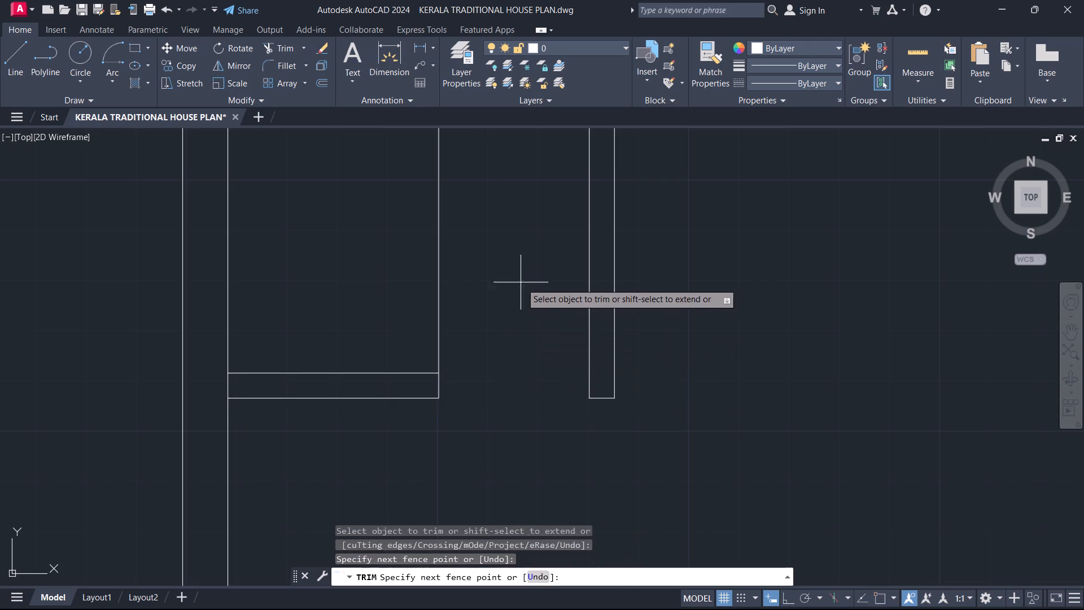
left_click(421, 279)
key("Escape")
Trim the main wall's face line between the two lines of the stub wall to join them.
scroll(464, 295, "up", 3)
scroll(466, 299, "down", 5)
scroll(429, 369, "down", 3)
scroll(409, 380, "up", 5)
key("space")
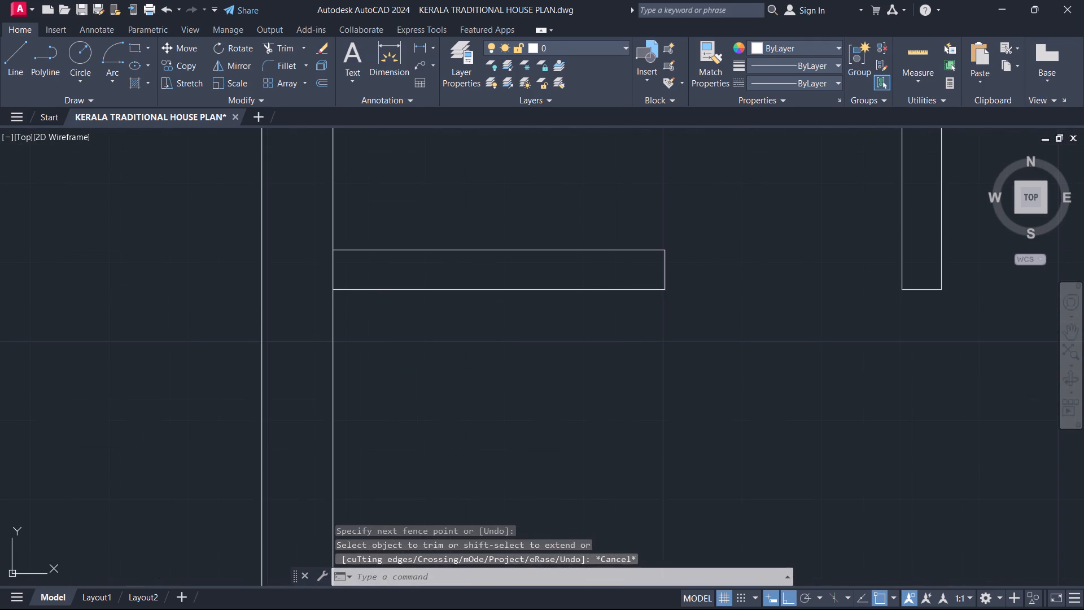
left_click(330, 270)
key("Escape")
Copy the stub wall's two horizontal lines 2' upward inside the bay.
scroll(336, 337, "down", 1)
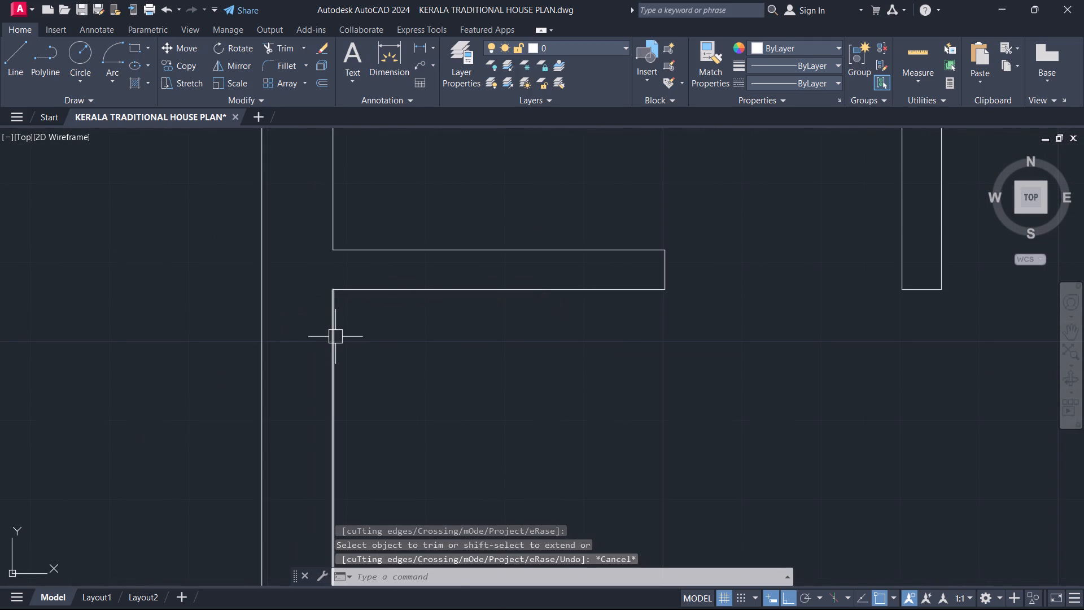
scroll(373, 310, "down", 2)
middle_click_drag(373, 310, 407, 387)
scroll(373, 310, "up", 1)
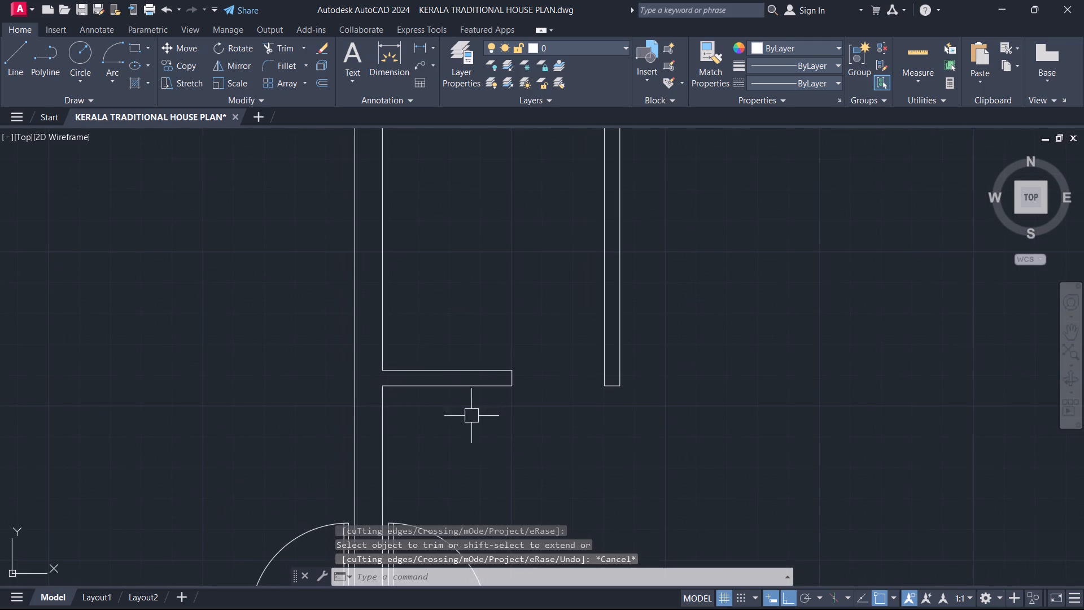
left_click_drag(469, 401, 451, 381)
left_click(423, 341)
type("CO")
key("space")
left_click(425, 355)
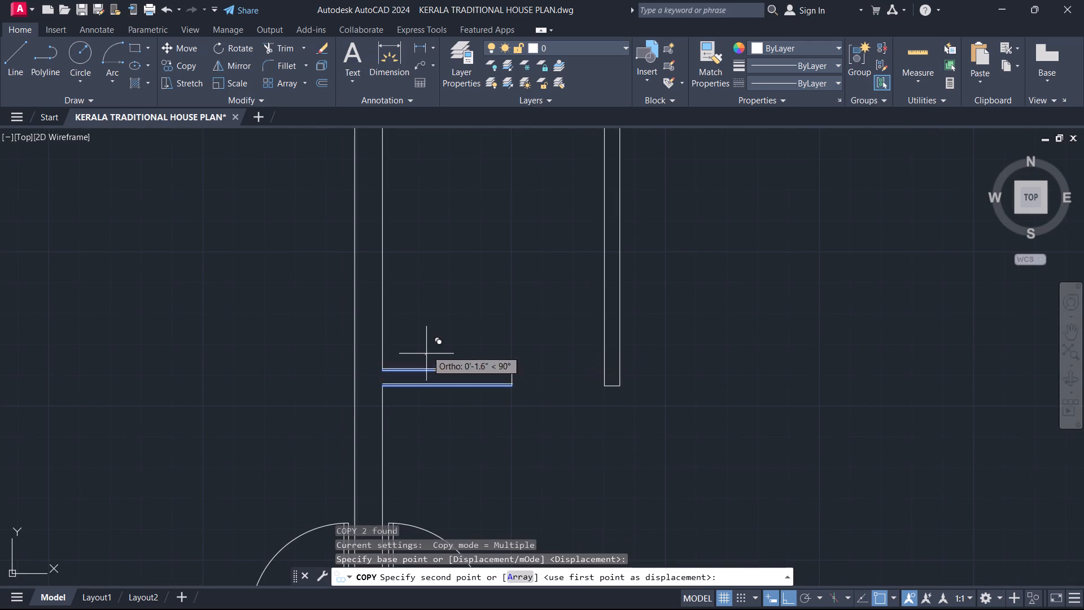
type("2'")
key("Return")
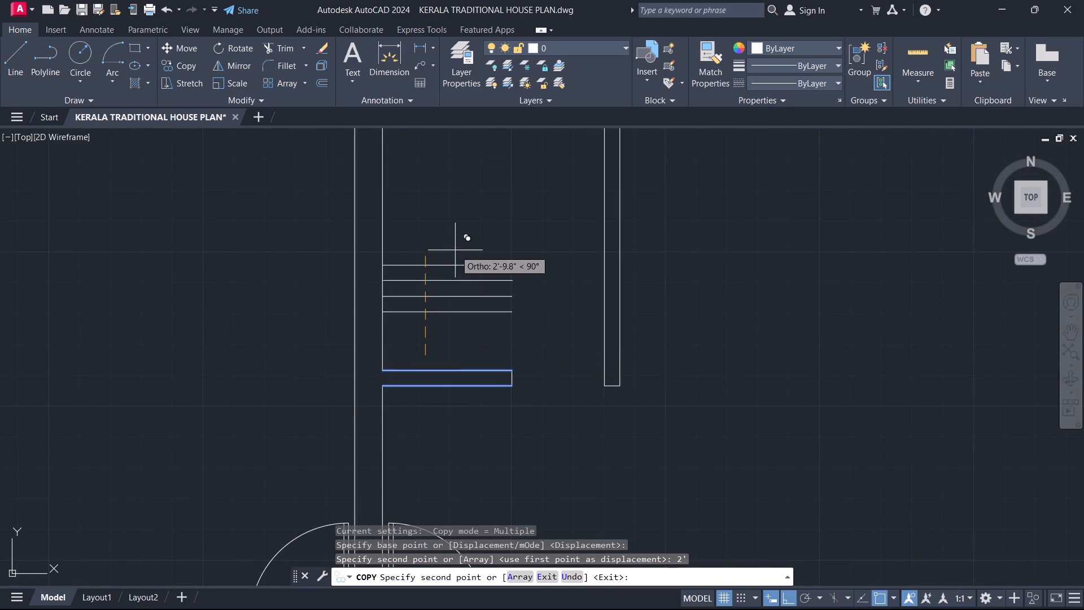
key("Escape")
Move the two copied horizontal lines 1' further up.
left_click_drag(462, 322, 454, 302)
left_click(430, 221)
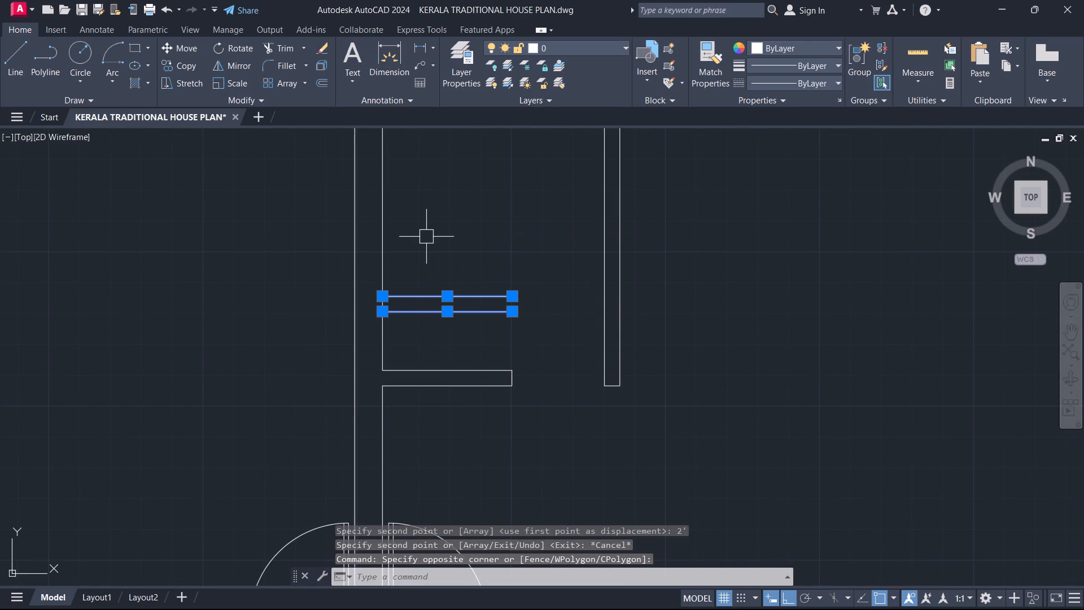
key("m")
key("space")
left_click(425, 255)
type("1'")
key("Return")
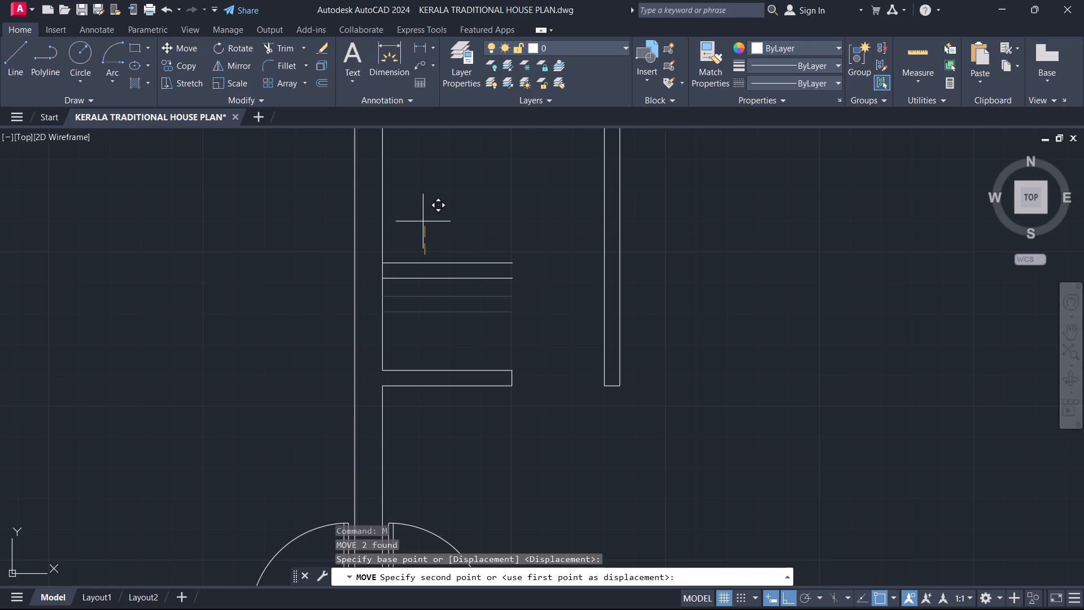
Trim the main wall's face line between the two moved horizontal lines to open the junction.
key("Escape")
type("TR")
scroll(390, 263, "up", 1)
key("space")
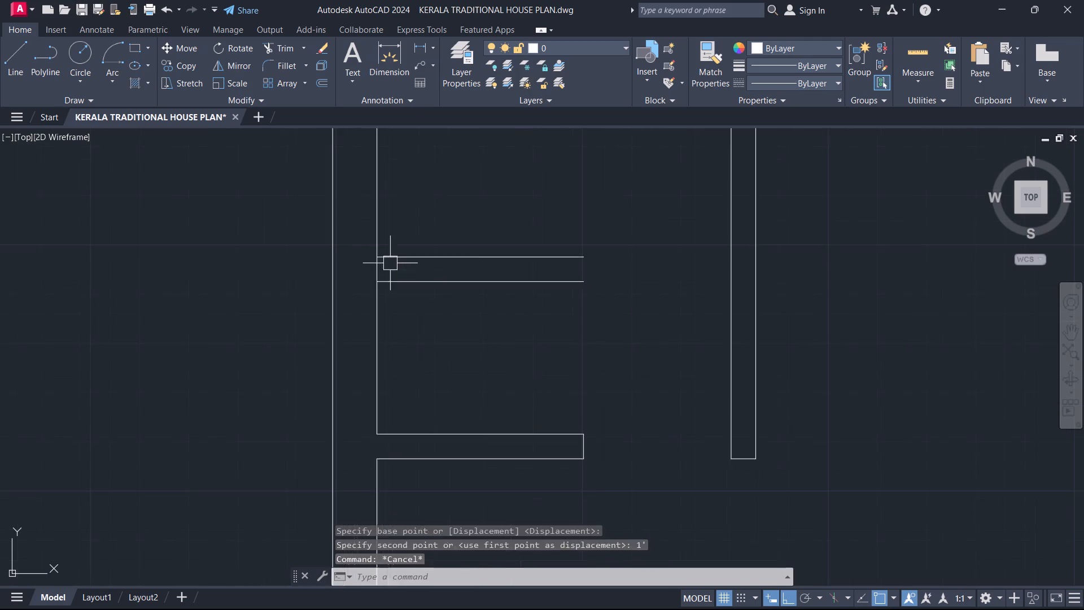
scroll(388, 258, "up", 1)
left_click(380, 272)
left_click(346, 280)
key("Escape")
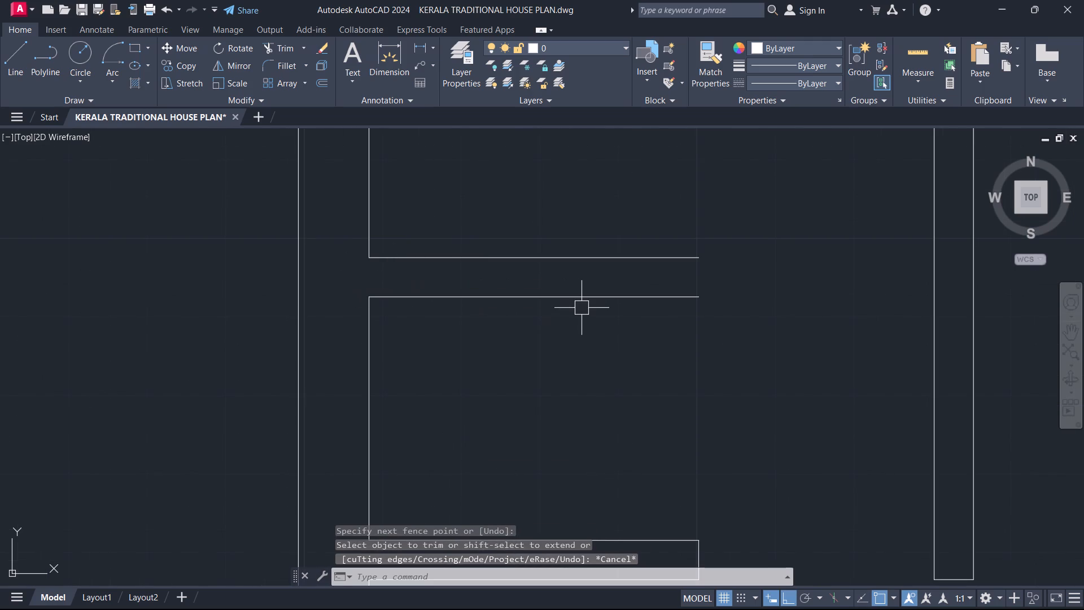
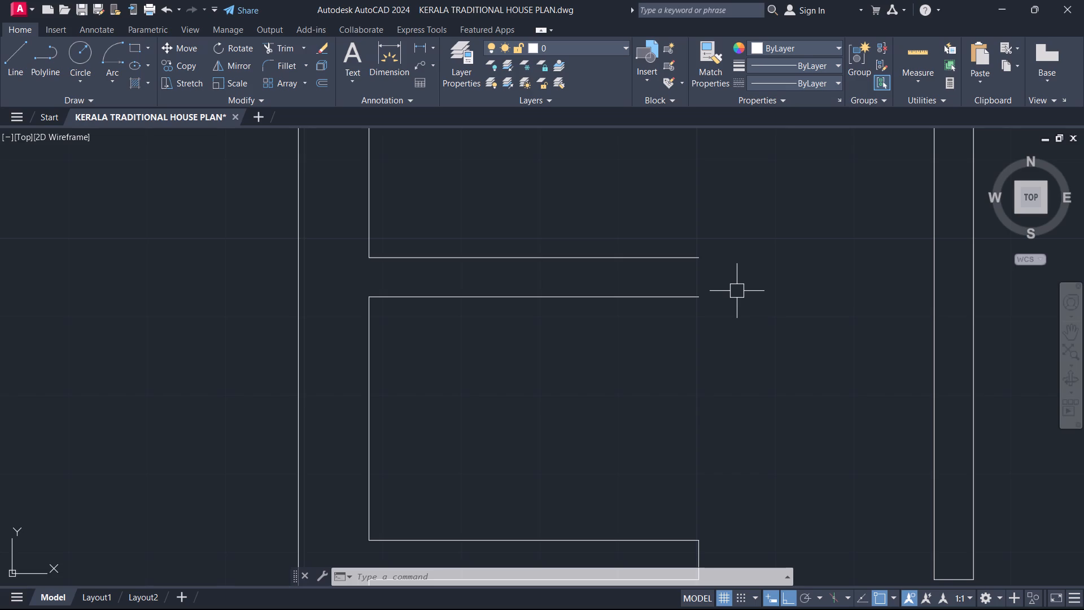
Draw a vertical line from the lower stub wall's upper face to the upper stub wall's upper face.
middle_click_drag(724, 369, 596, 353)
scroll(644, 353, "down", 2)
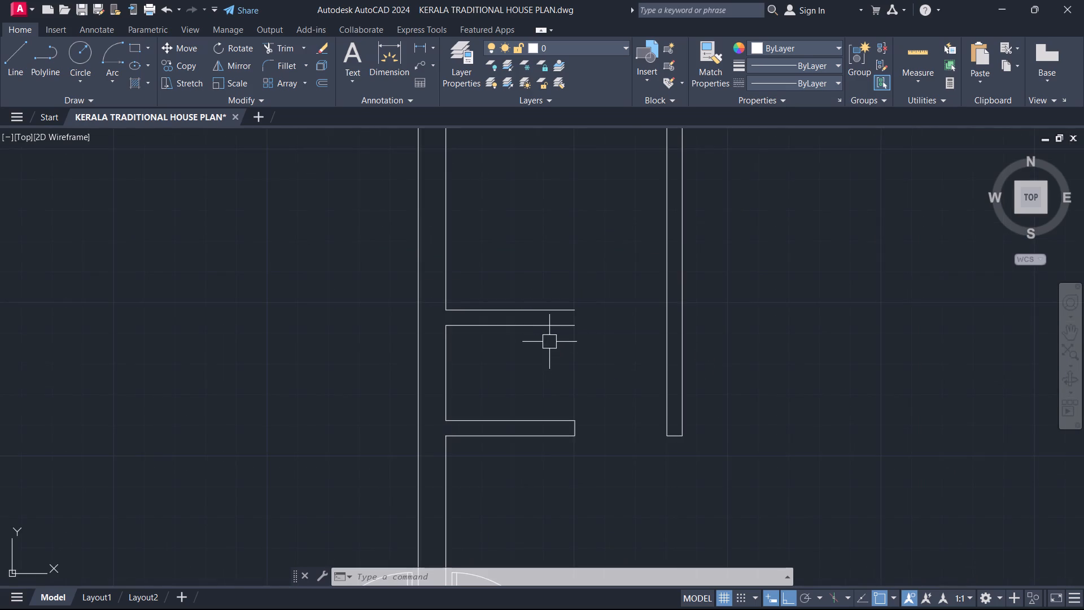
scroll(549, 340, "up", 2)
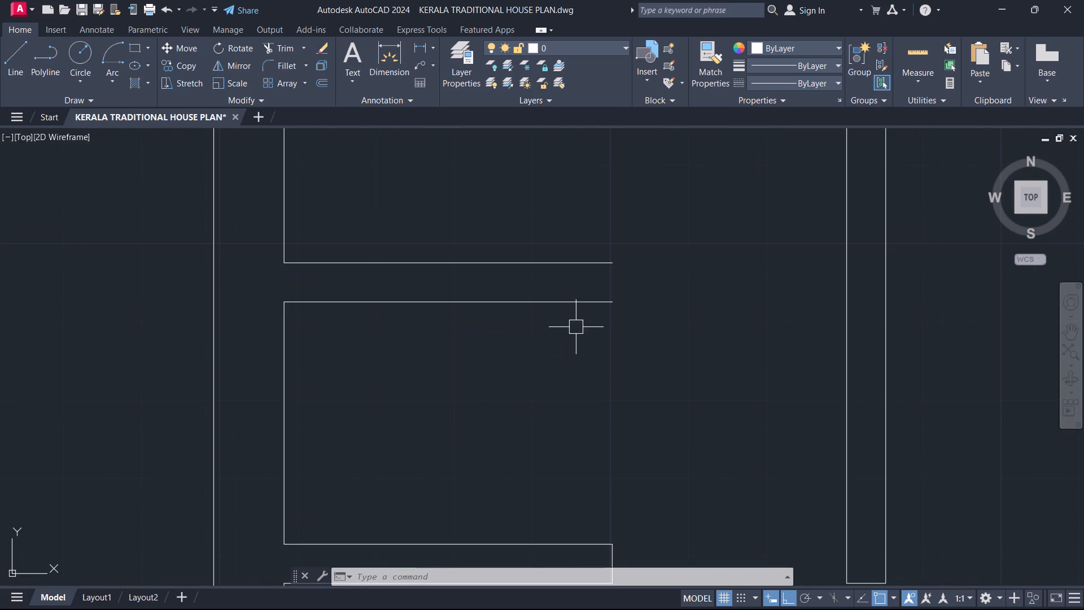
type("L")
key("space")
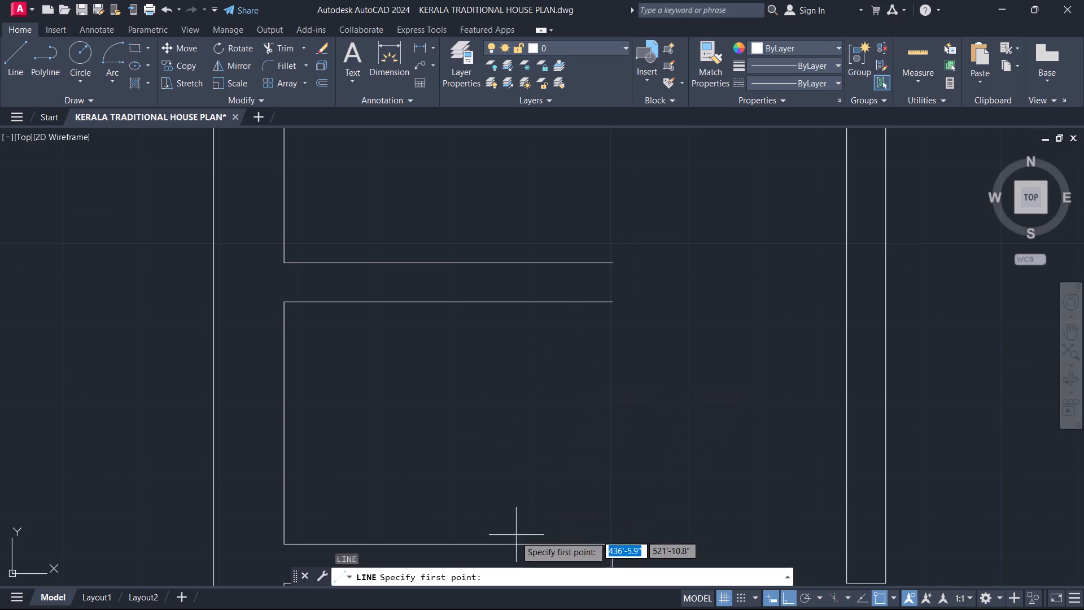
left_click_drag(515, 542, 501, 492)
left_click(513, 263)
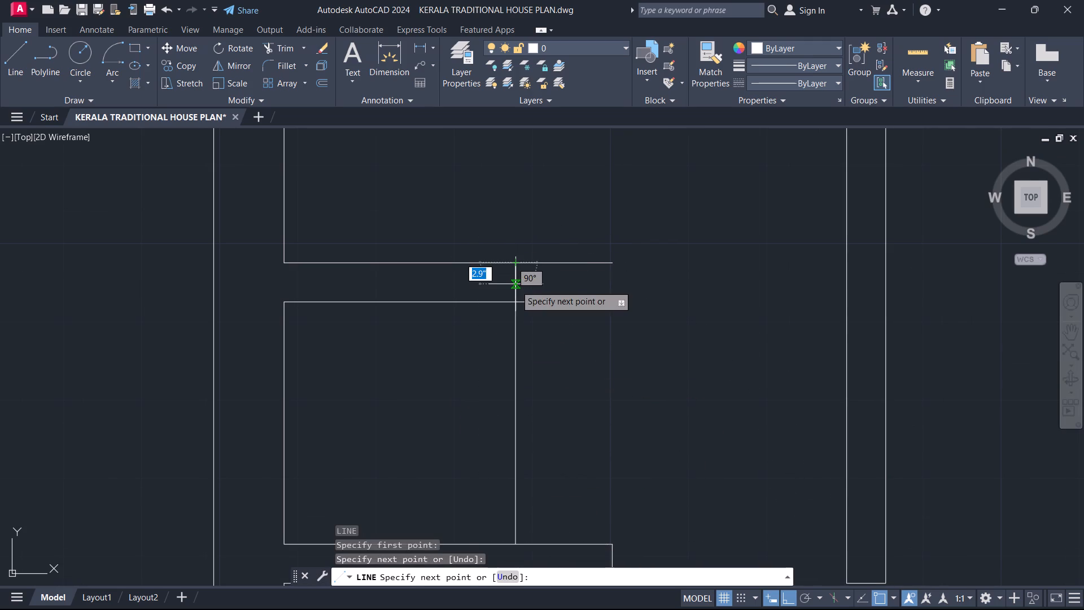
key("Escape")
Trim the upper stub wall's two lines beyond the vertical line, and trim that line between the stub walls, leaving a shortened, capped end.
type("TR")
key("space")
left_click_drag(566, 333, 558, 285)
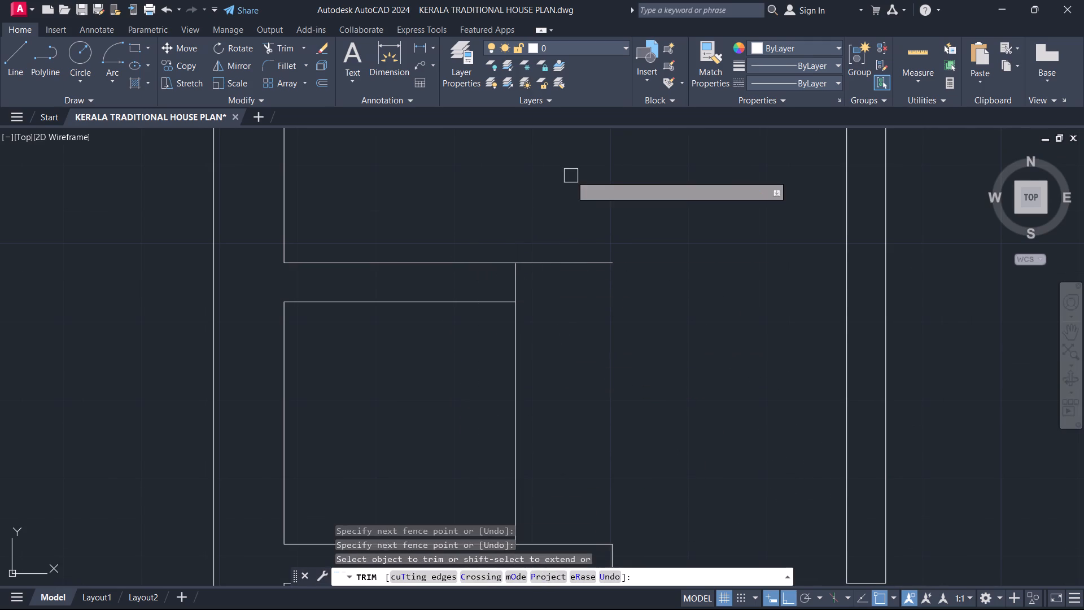
left_click_drag(571, 175, 566, 322)
left_click(557, 362)
key("Escape")
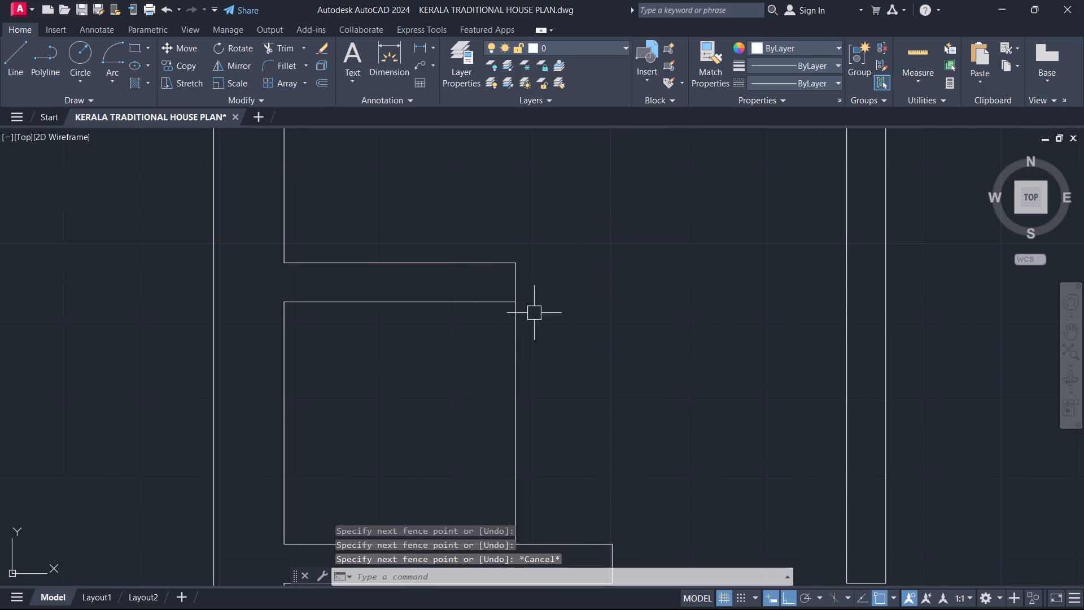
type("TR")
key("space")
left_click(528, 354)
left_click(456, 371)
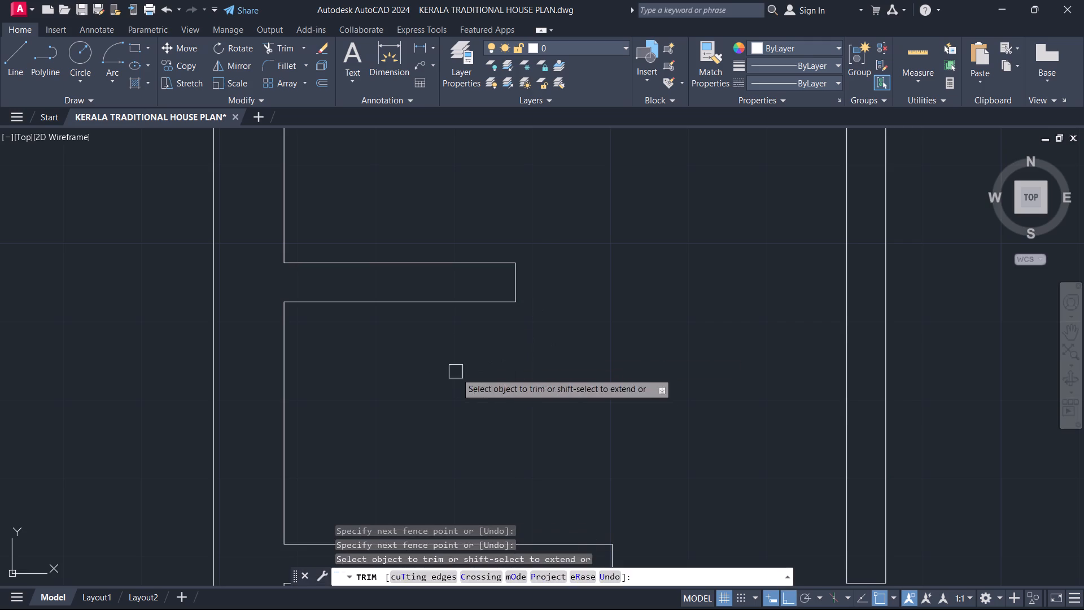
key("Escape")
Draw a vertical line between the two stub walls, slightly inside the upper stub's end, to close the recess front.
key("l")
key("space")
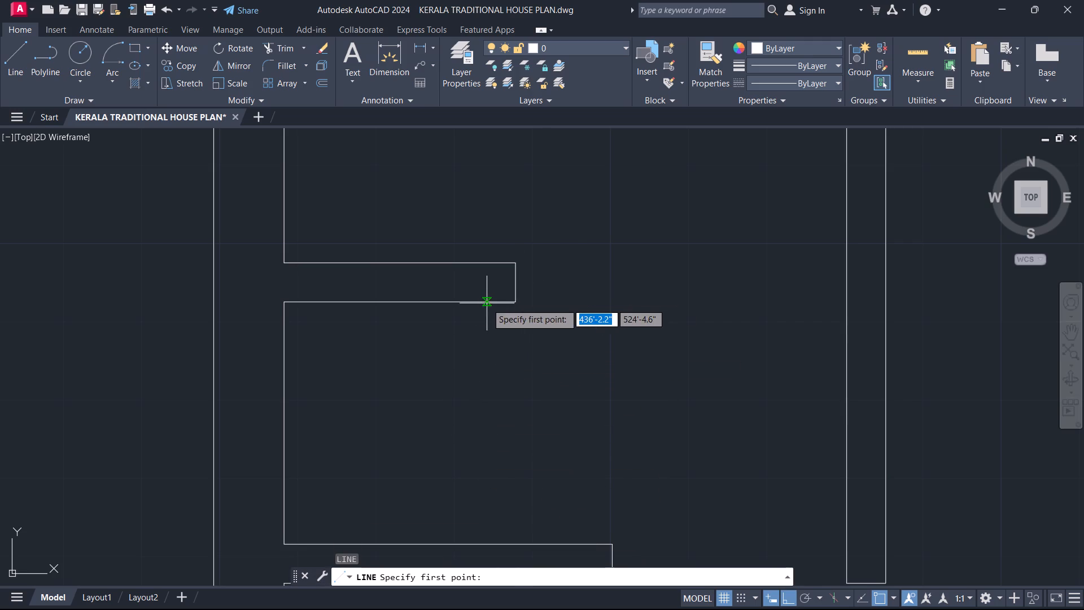
left_click(487, 303)
middle_click_drag(485, 409, 472, 281)
left_click(474, 416)
key("Escape")
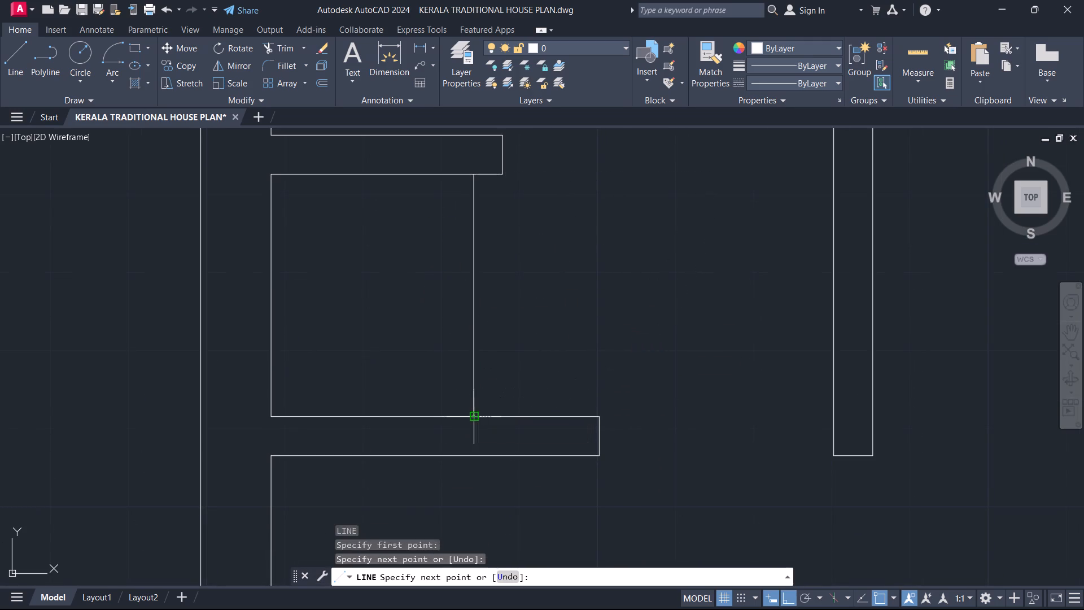
Open the recent drawing 01-13-cad-blocks-net-sofa-armchairs-designs.
scroll(486, 380, "down", 2)
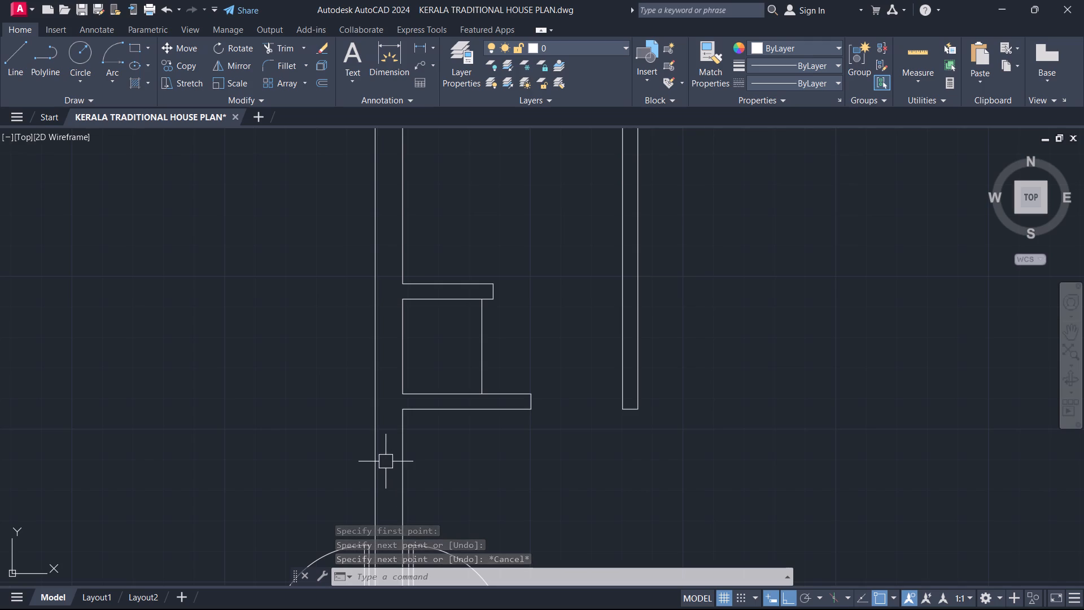
scroll(426, 396, "down", 5)
scroll(313, 459, "up", 3)
middle_click_drag(312, 460, 414, 393)
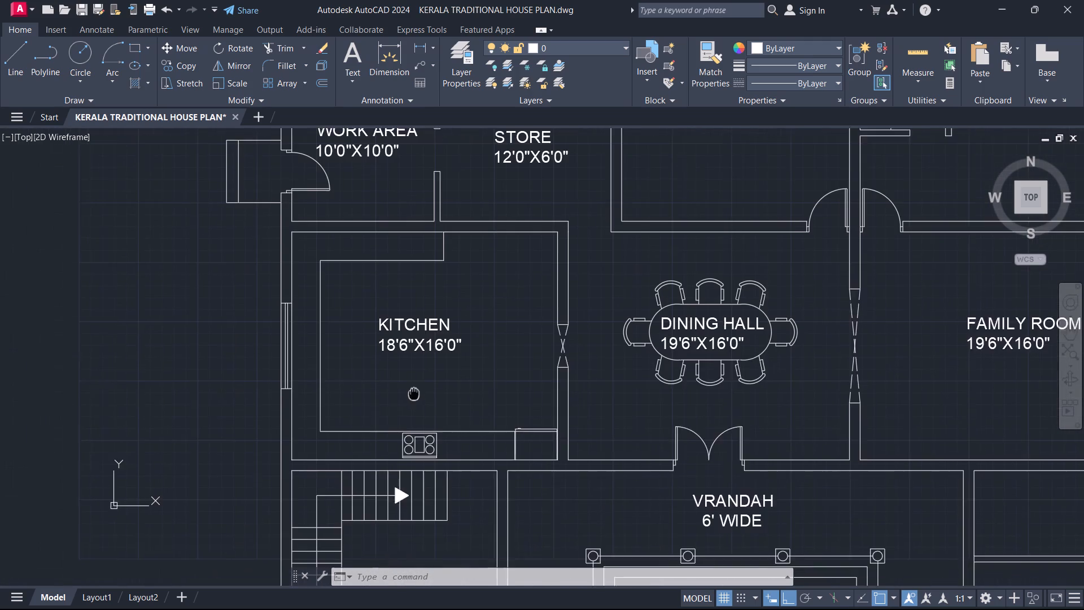
middle_click_drag(414, 393, 354, 433)
left_click(42, 116)
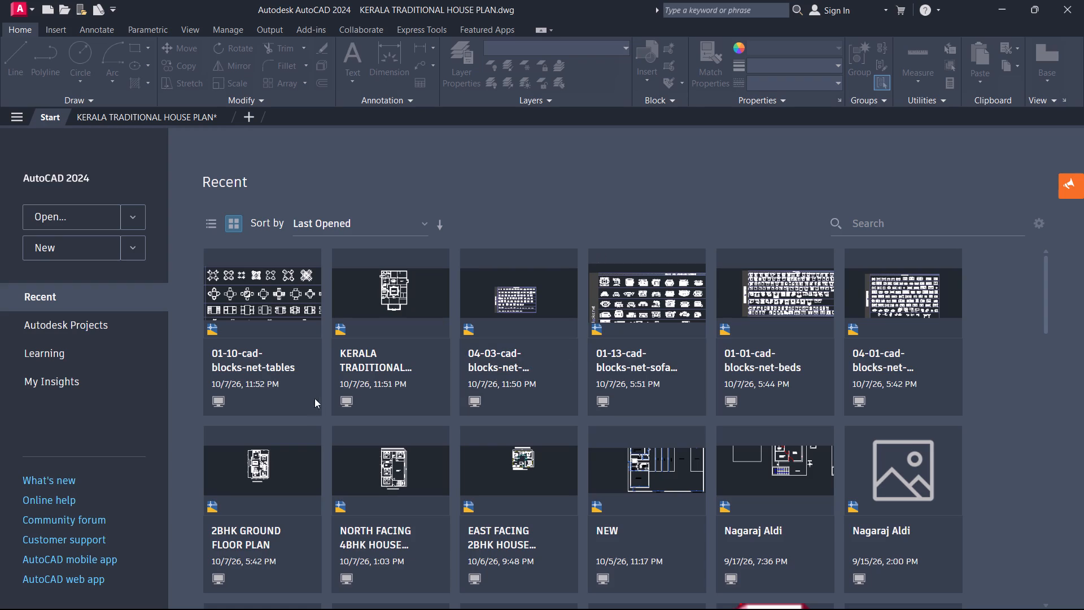
left_click(630, 368)
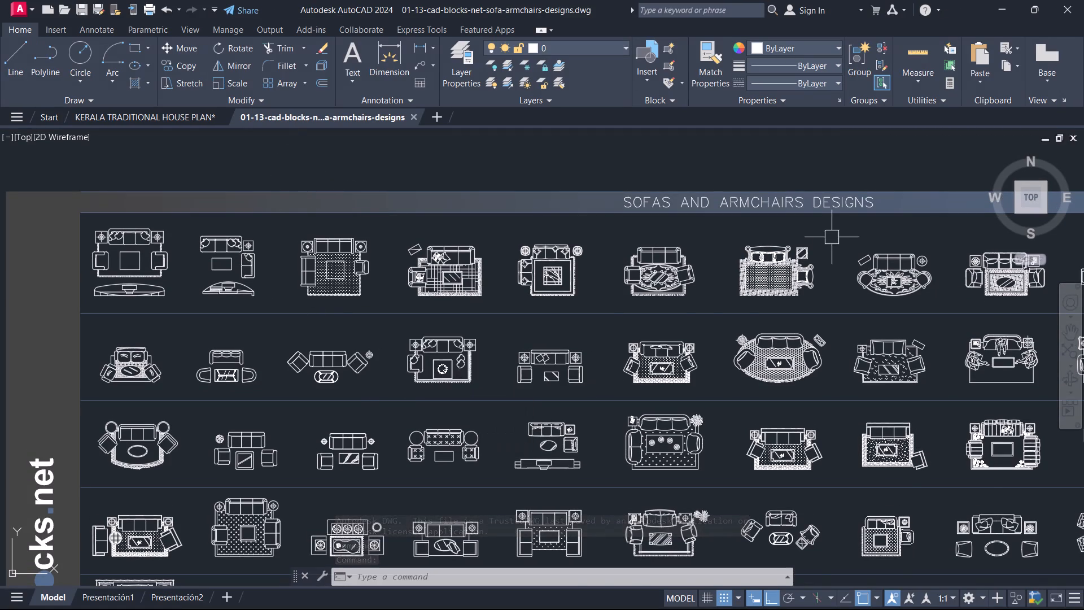
Copy the sofa set that has a three-seat sofa, an angled armchair, a square table and a small stool.
scroll(761, 351, "down", 1)
middle_click_drag(514, 376, 259, 183)
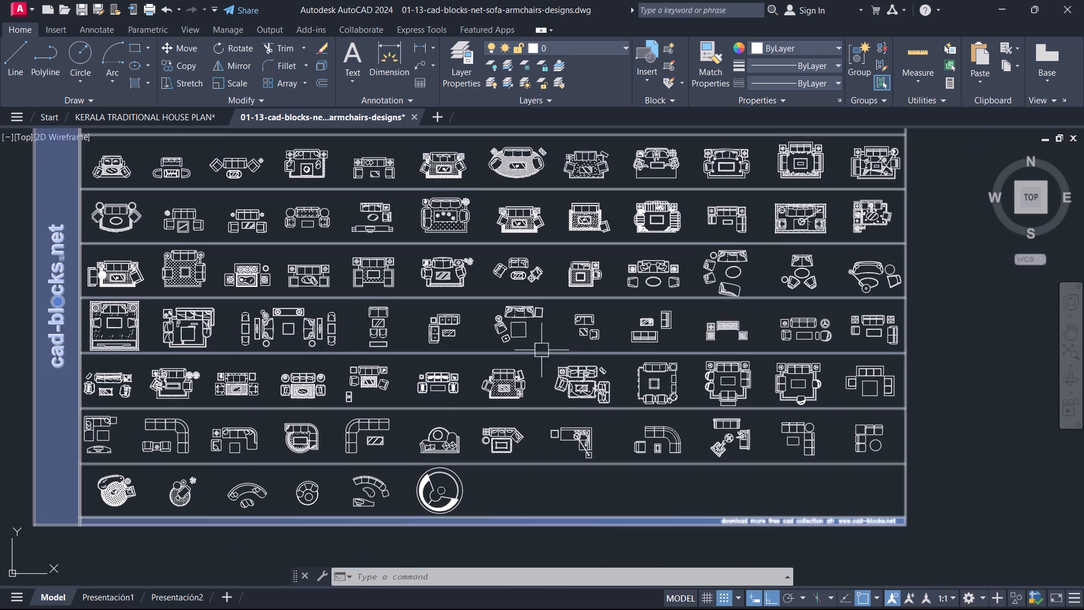
scroll(502, 337, "up", 1)
left_click(513, 320)
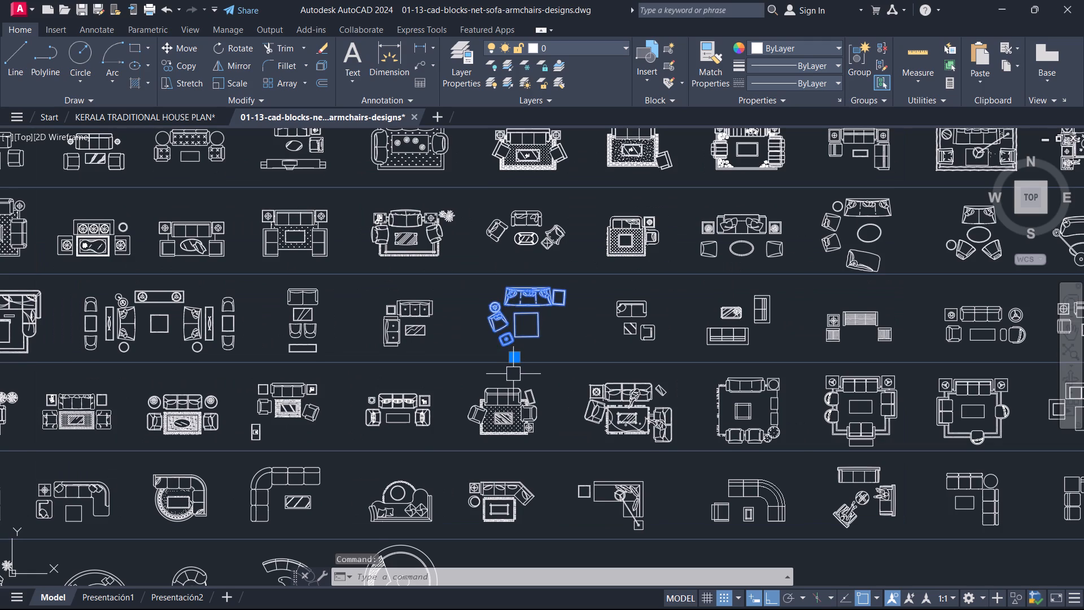
key("ctrl+c")
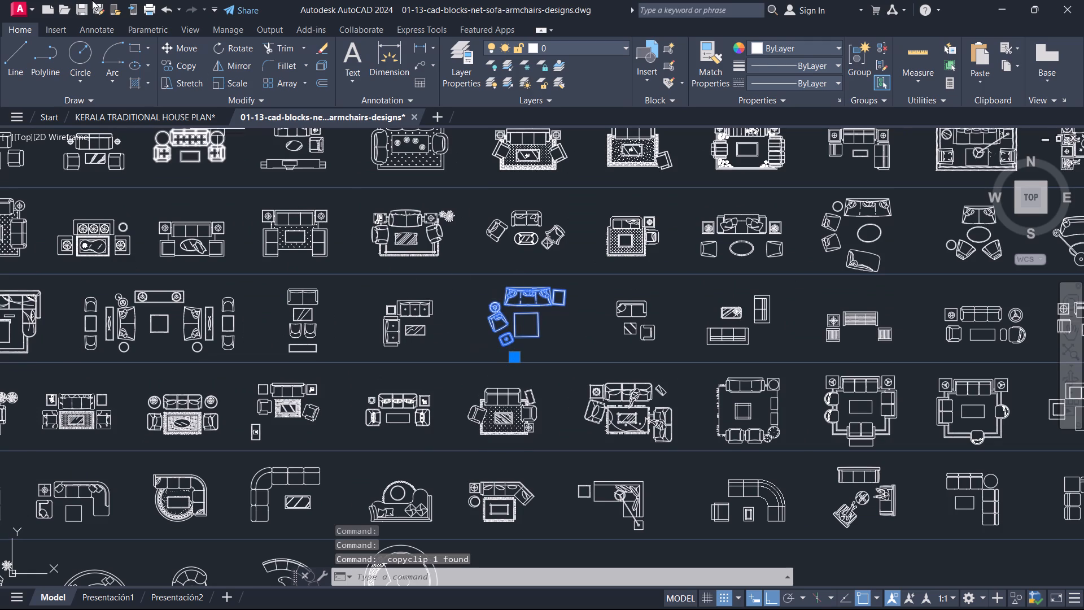
Paste the sofa set beside the floor plan in the KERALA TRADITIONAL HOUSE PLAN drawing.
left_click(139, 110)
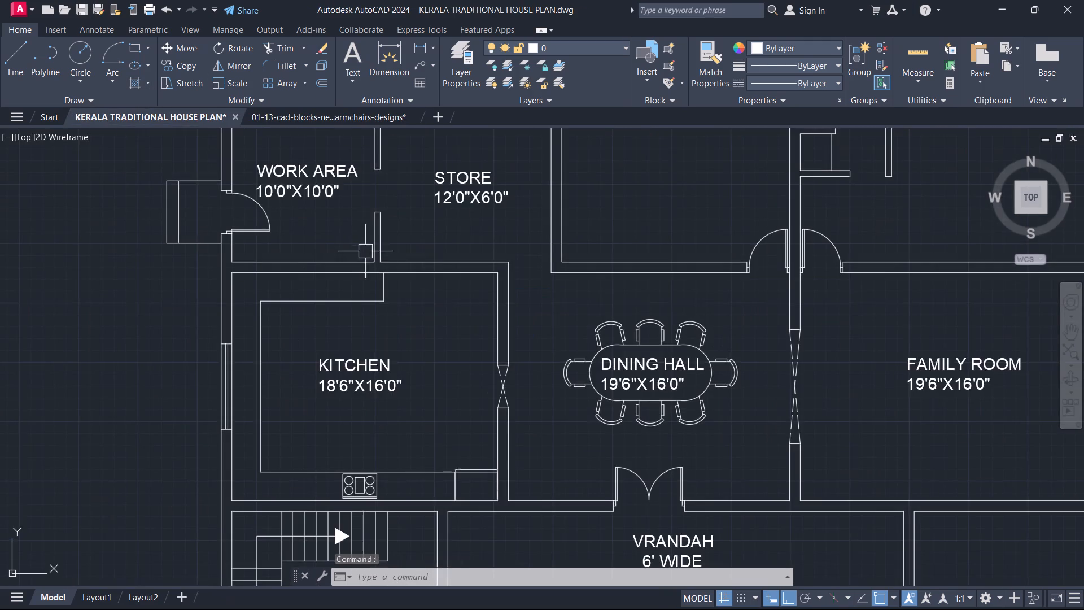
scroll(404, 286, "down", 3)
middle_click_drag(464, 302, 327, 244)
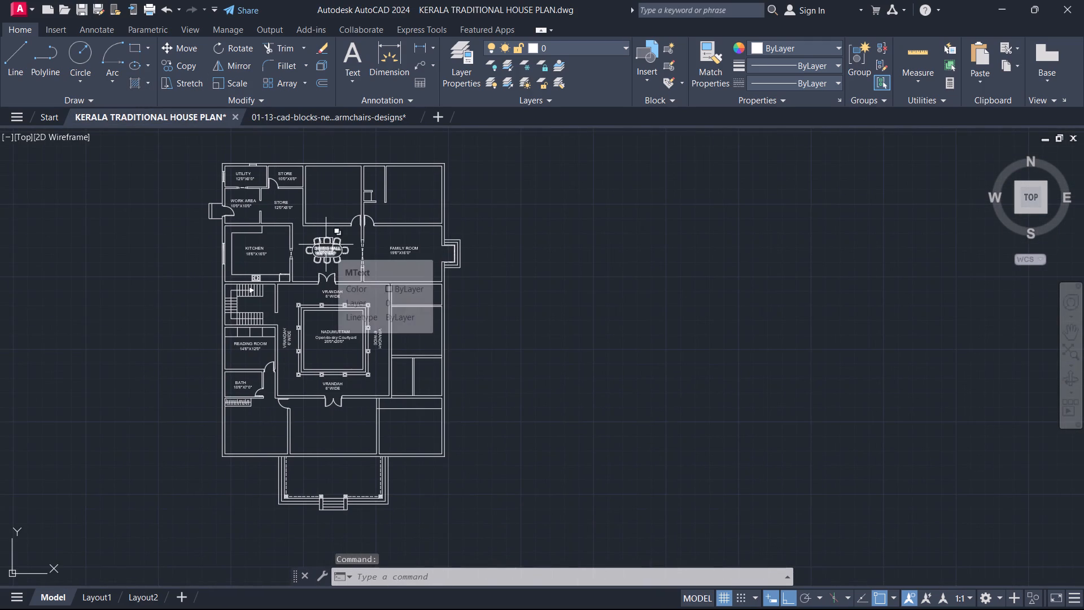
key("ctrl+v")
scroll(380, 503, "down", 2)
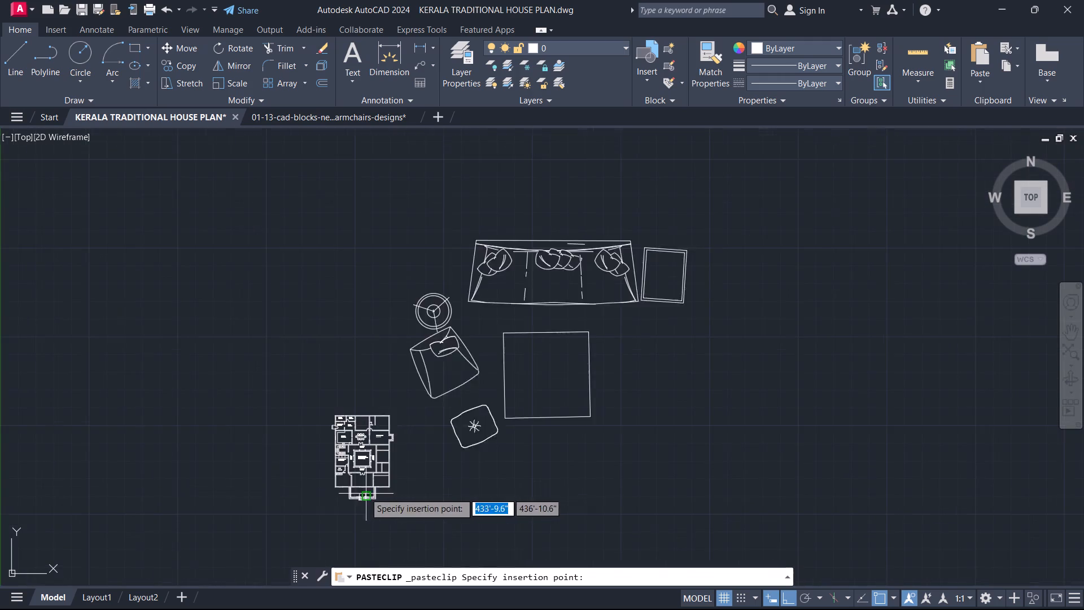
scroll(365, 493, "down", 3)
scroll(431, 477, "up", 1)
left_click(547, 408)
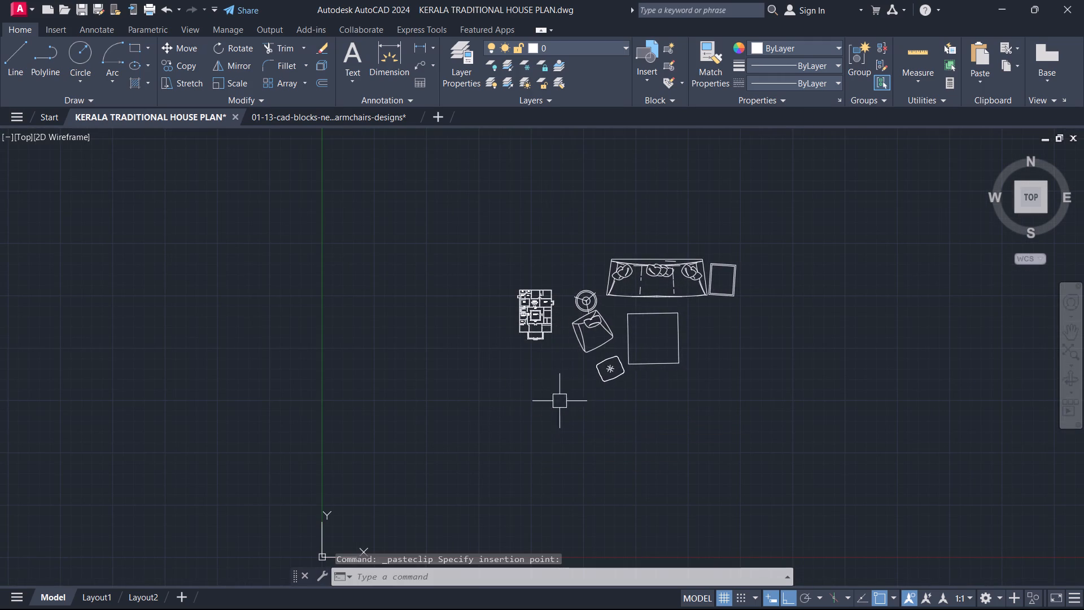
Scale the pasted sofa set down freehand to suit the plan's rooms, using a base point just below the sofa.
scroll(672, 299, "up", 2)
left_click(668, 272)
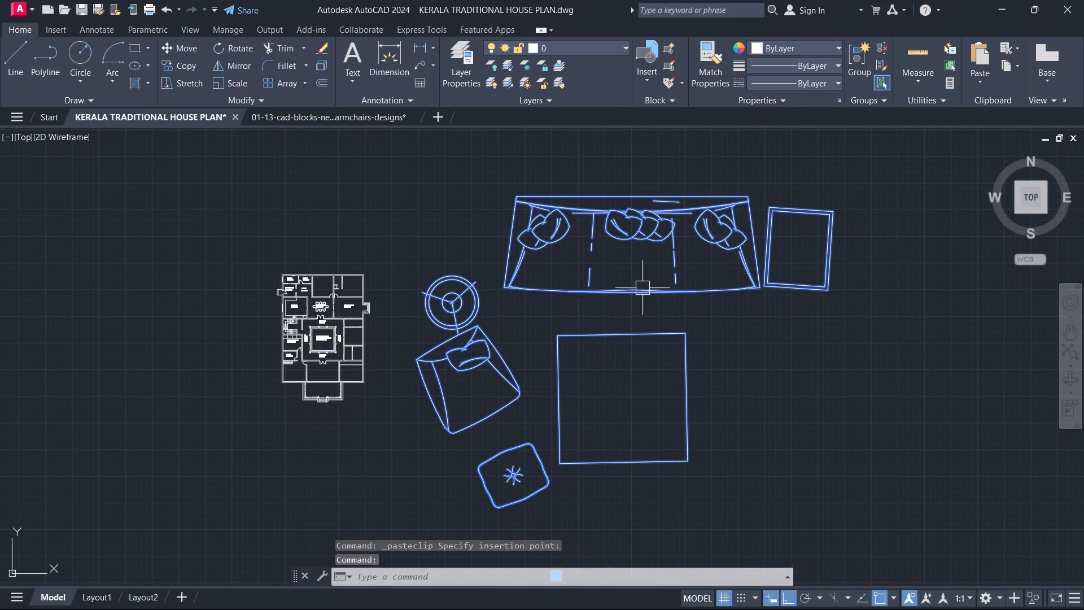
key("s")
key("c")
key("space")
left_click(610, 302)
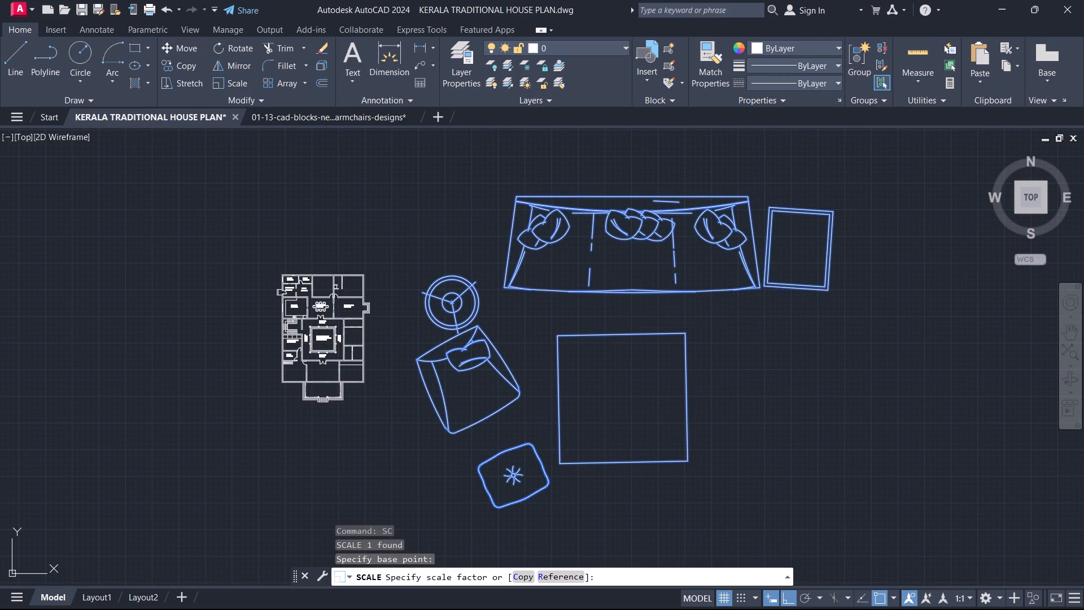
scroll(613, 297, "up", 2)
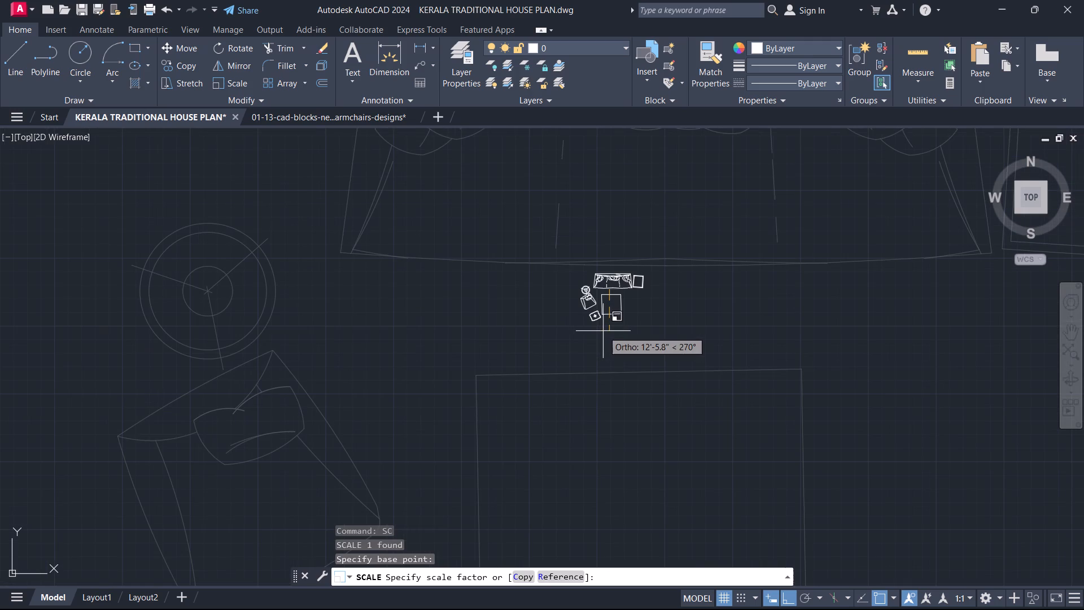
left_click(603, 332)
Rotate the sofa set 270° about the middle of the sofa's back edge.
scroll(574, 313, "down", 2)
scroll(571, 313, "up", 1)
middle_click(571, 313)
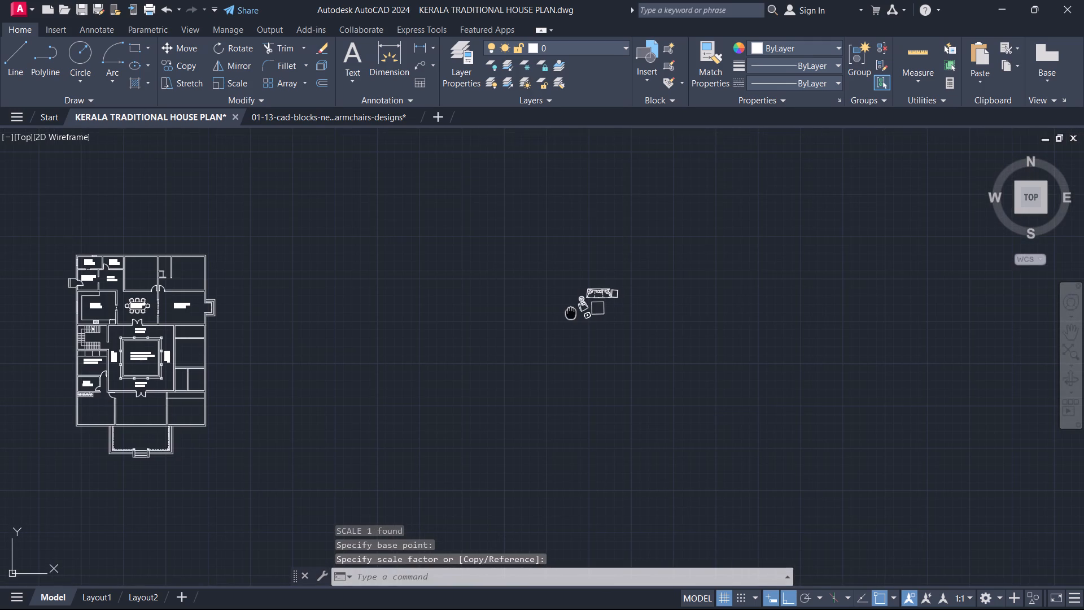
left_click(617, 315)
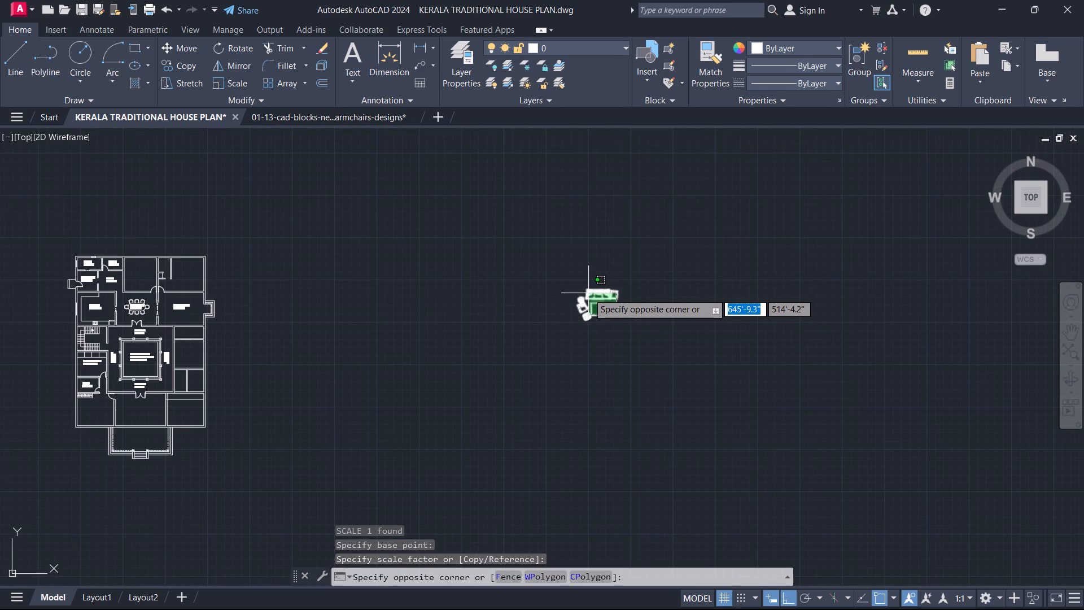
left_click(588, 293)
scroll(588, 339, "up", 1)
key("r")
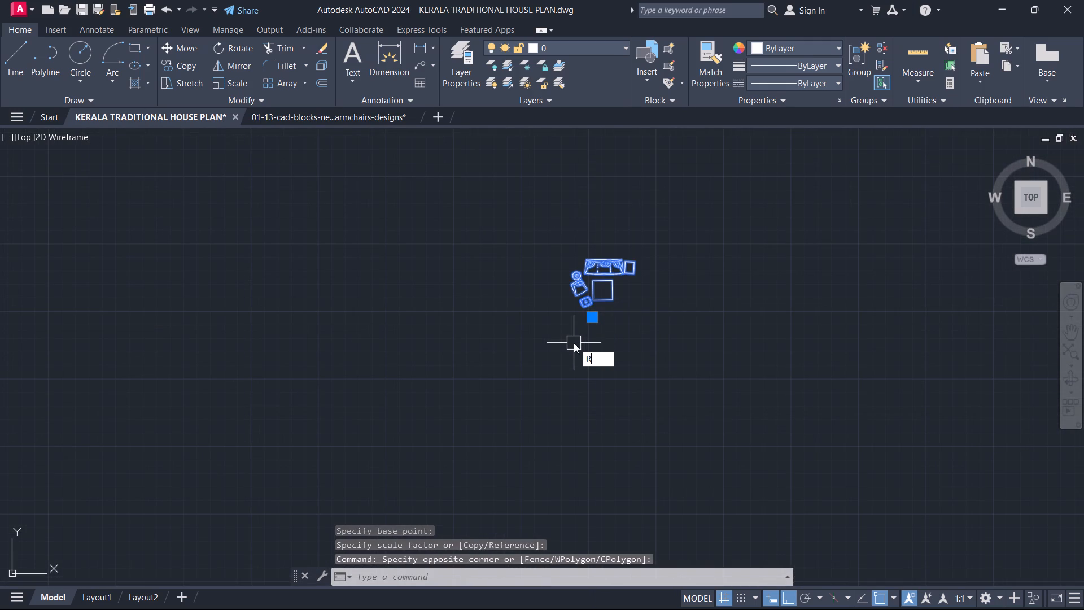
type("O")
key("space")
left_click(605, 259)
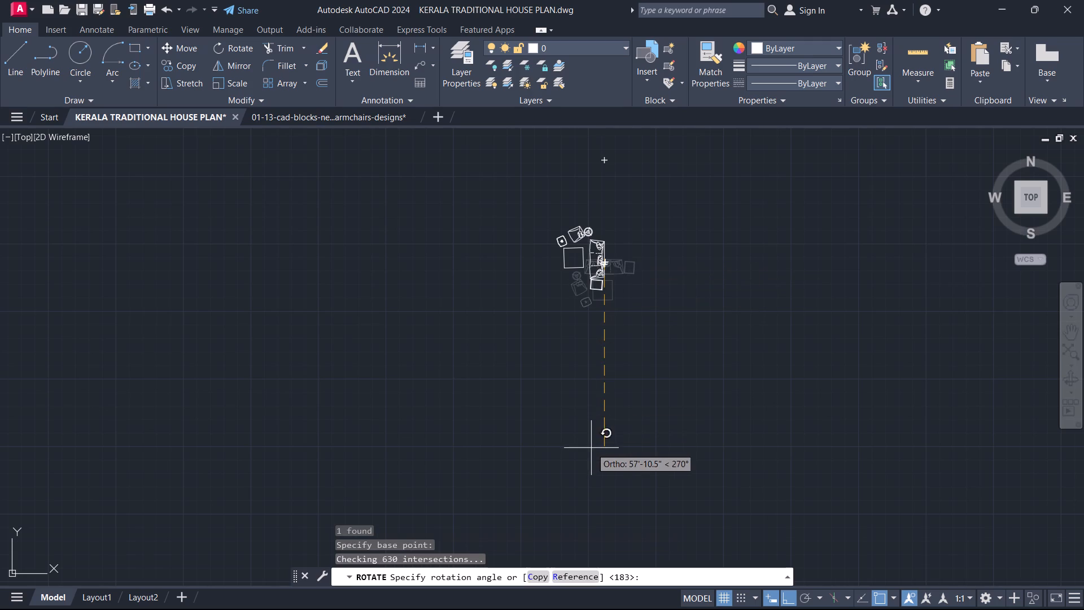
left_click(591, 448)
Move the sofa set by the middle of the sofa's back into the family room, facing inward from the bay window, with Ortho off.
scroll(600, 281, "up", 2)
middle_click_drag(600, 280, 643, 391)
left_click_drag(677, 394, 637, 351)
left_click(525, 240)
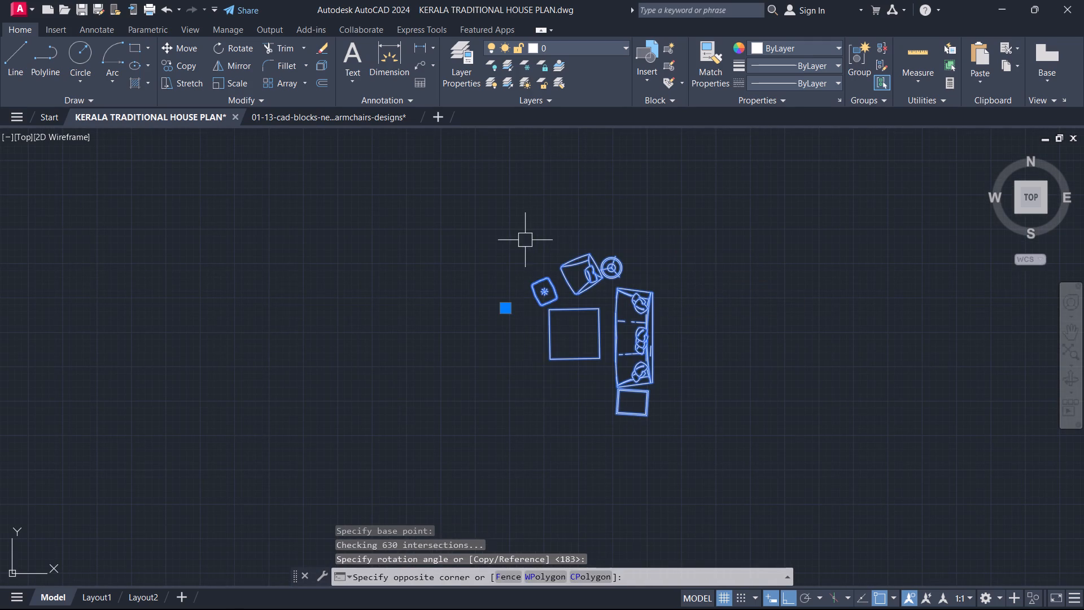
key("m")
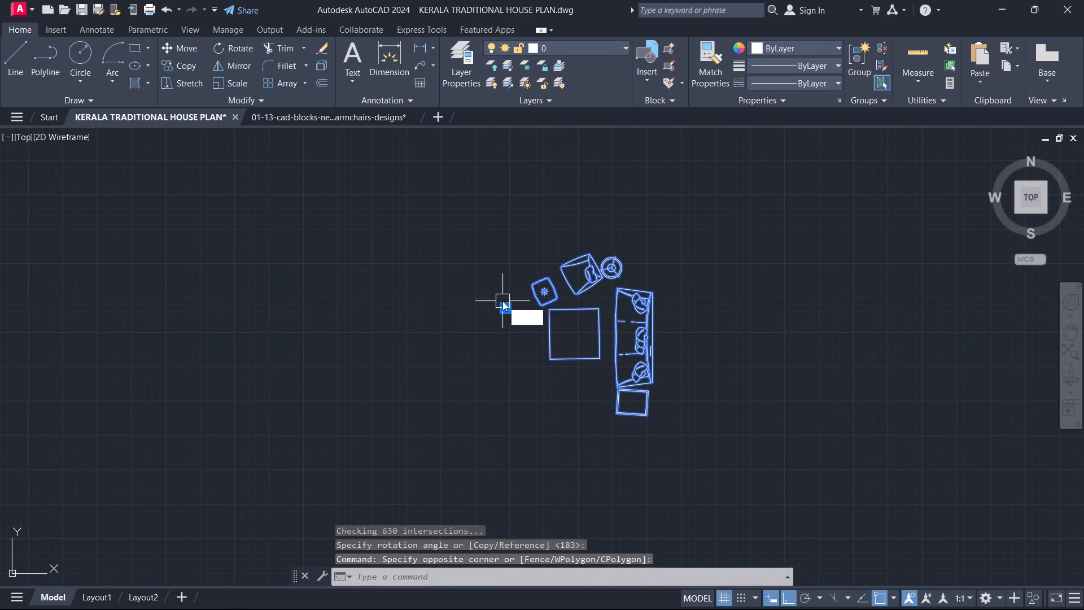
key("space")
left_click(653, 338)
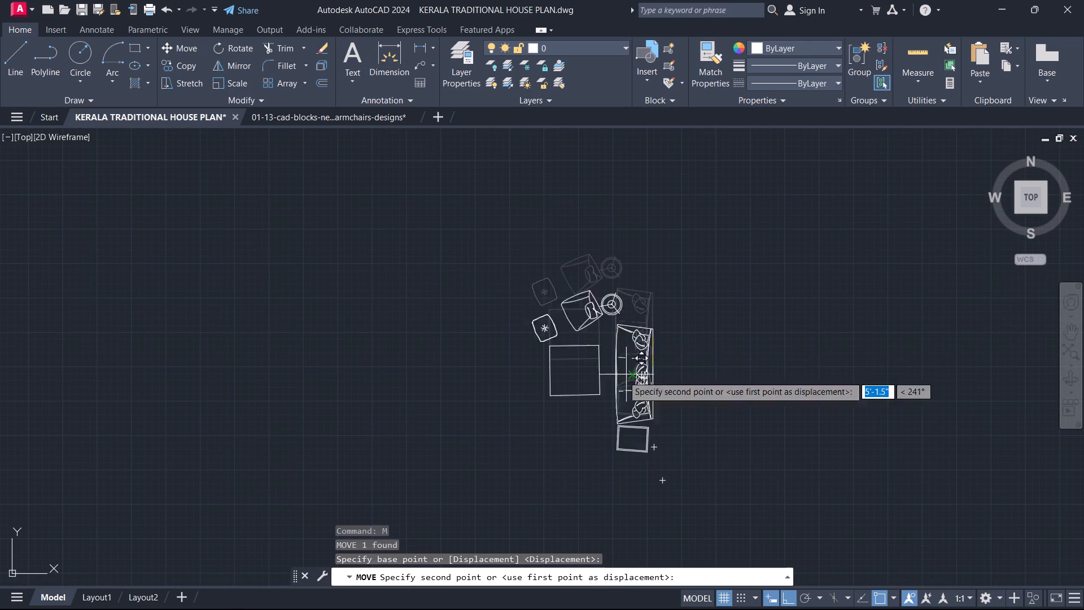
scroll(446, 359, "down", 1)
middle_click_drag(461, 365, 636, 363)
scroll(423, 354, "down", 4)
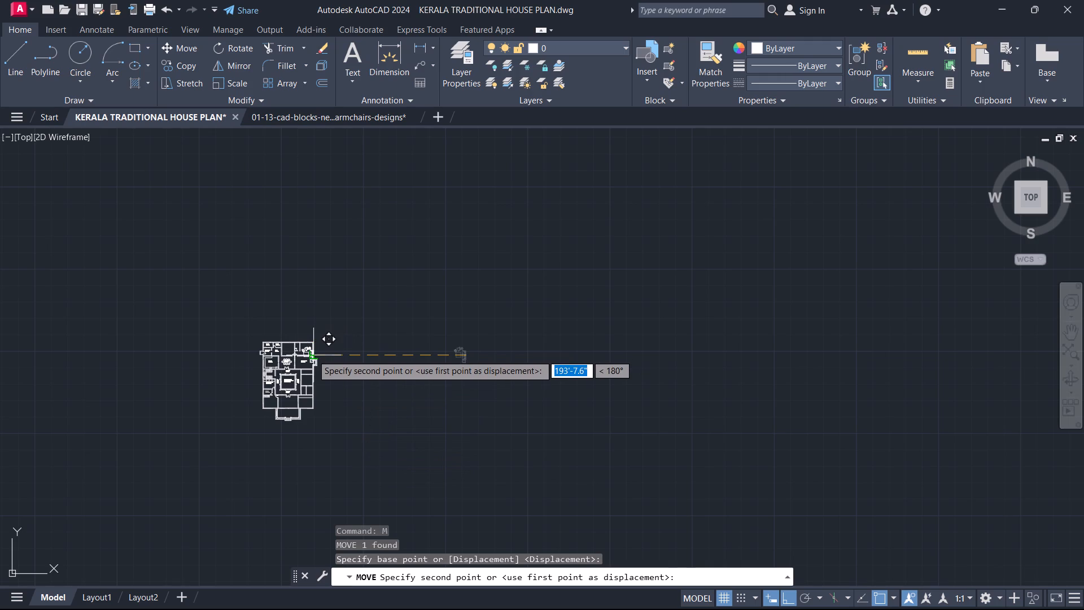
key("F8")
scroll(322, 383, "up", 4)
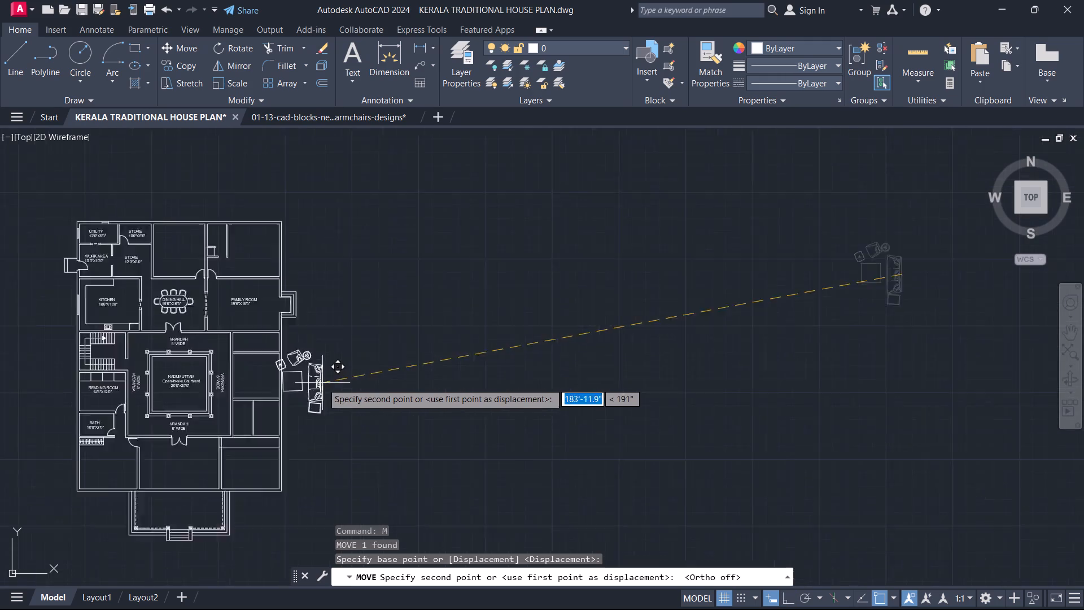
middle_click_drag(221, 330, 270, 455)
scroll(269, 410, "up", 2)
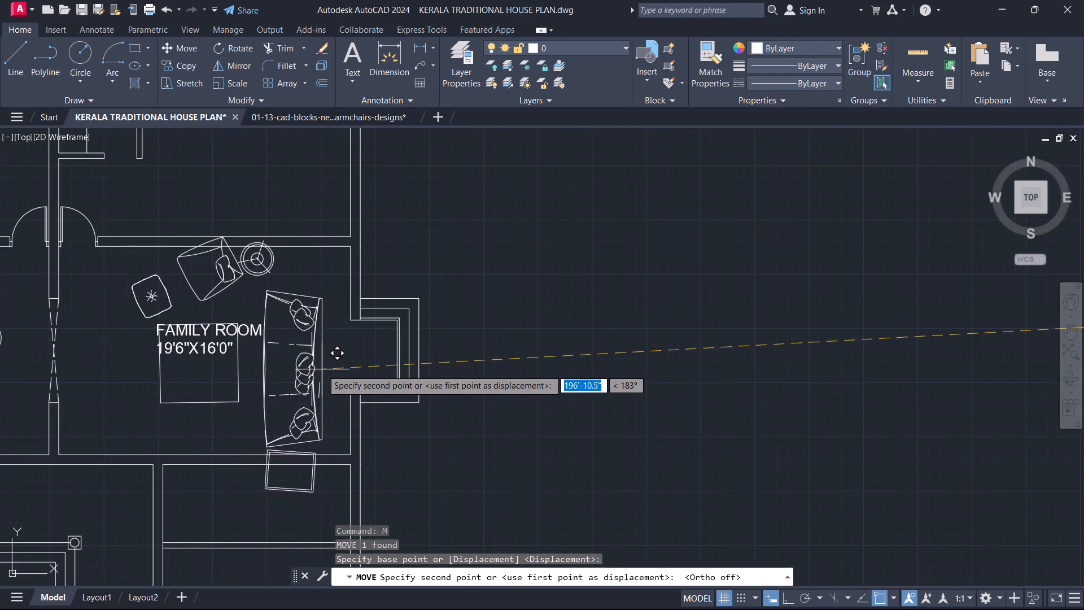
scroll(325, 369, "up", 1)
left_click(348, 329)
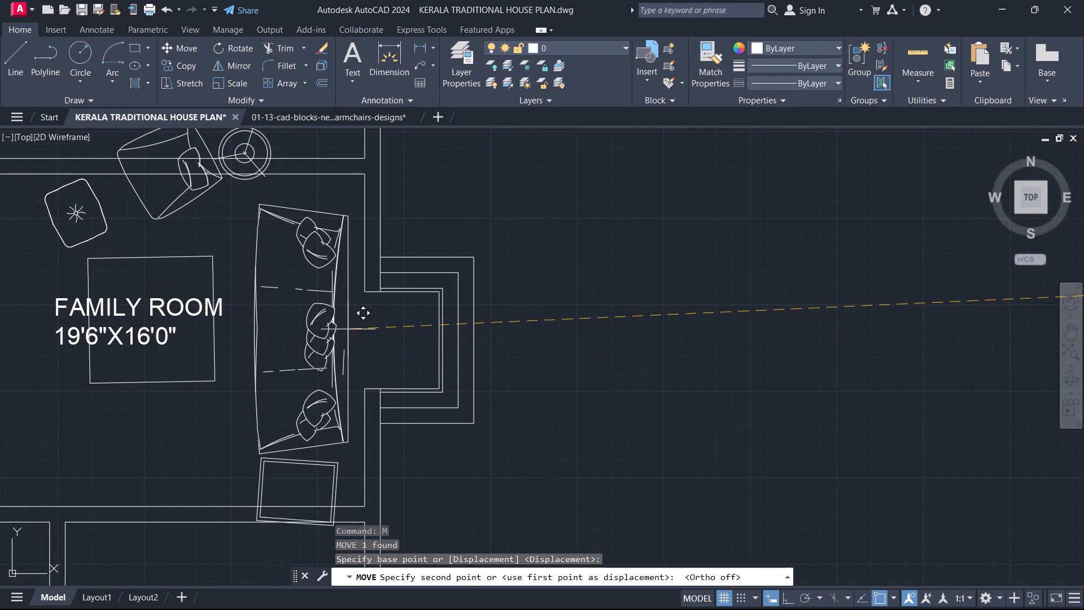
key("Escape")
Scale the family room's sofa set down freehand about a point near the sofa's front edge so it fits the room.
left_click(308, 333)
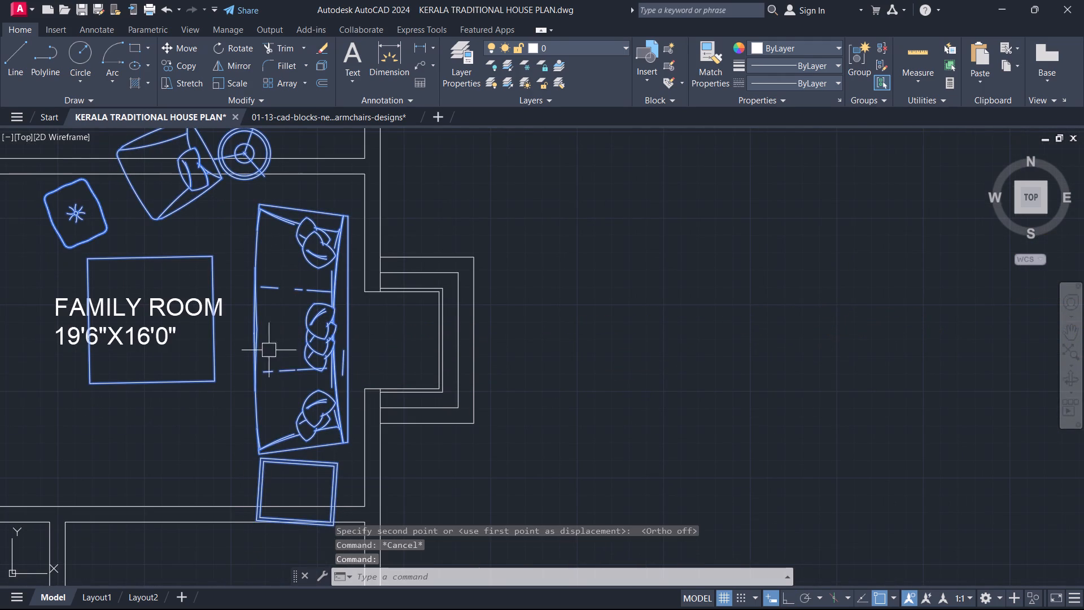
type("SC")
key("space")
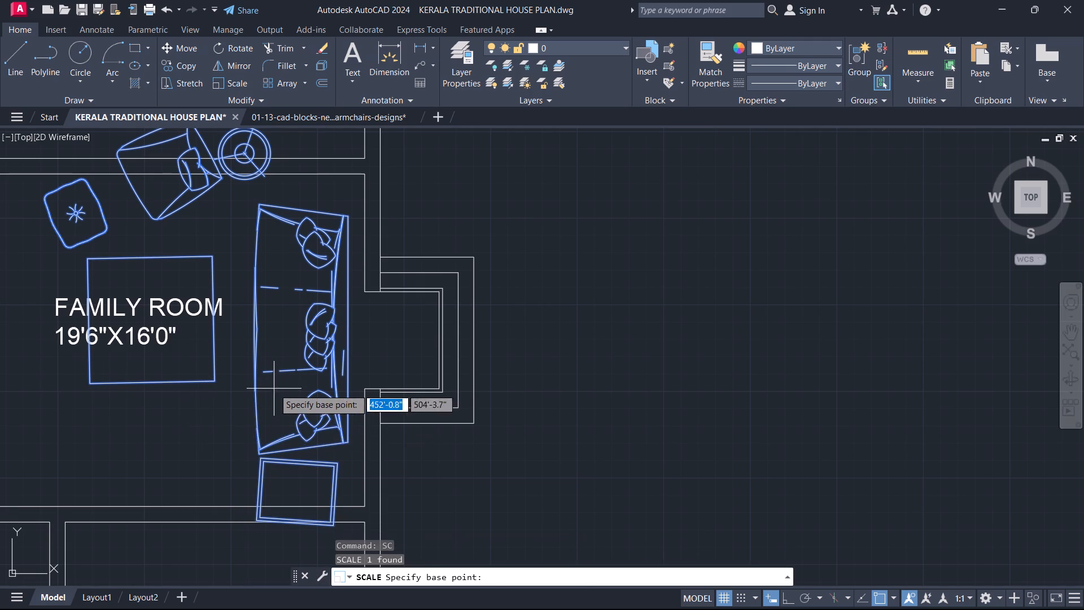
left_click(276, 385)
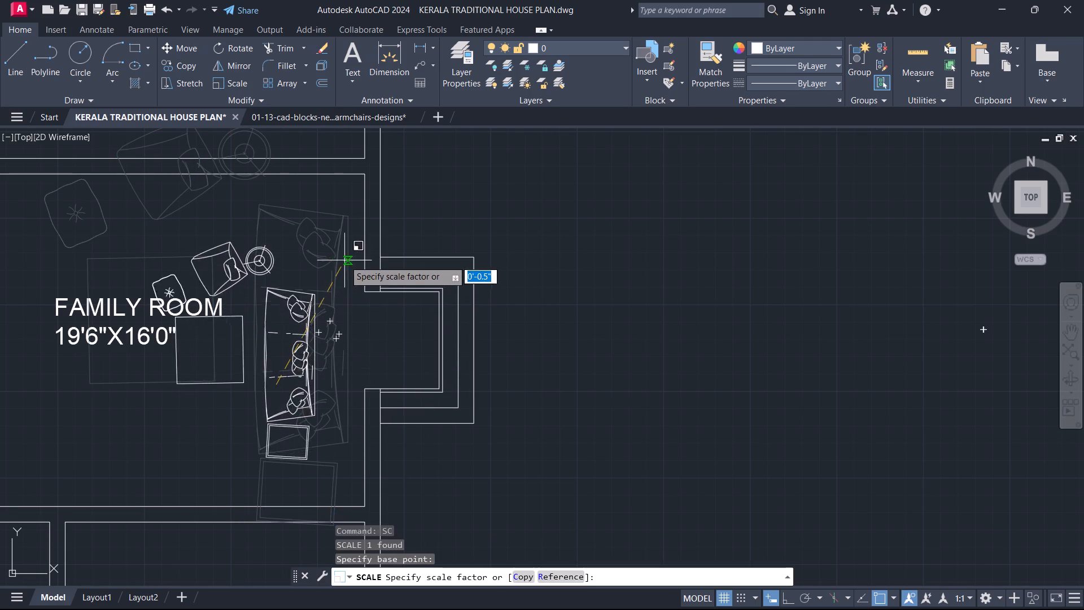
left_click(395, 218)
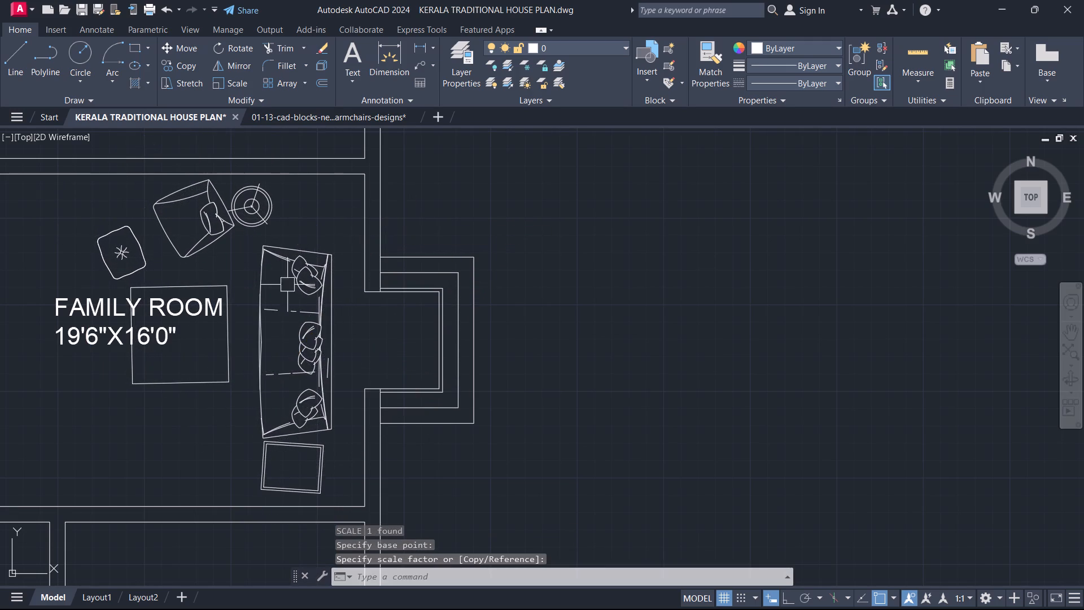
Move the FAMILY ROOM 19'6"X16'0" label off the rug to the open floor beside it, towards the dining hall.
middle_click_drag(253, 306, 461, 270)
scroll(399, 307, "up", 1)
left_click(344, 293)
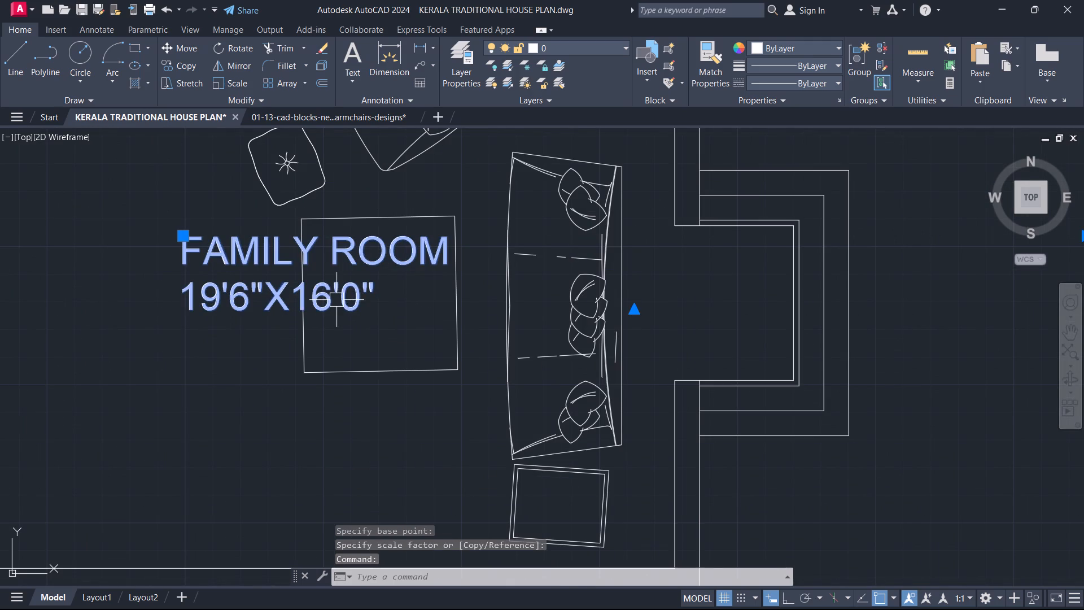
type("M")
key("space")
left_click(335, 306)
left_click(187, 358)
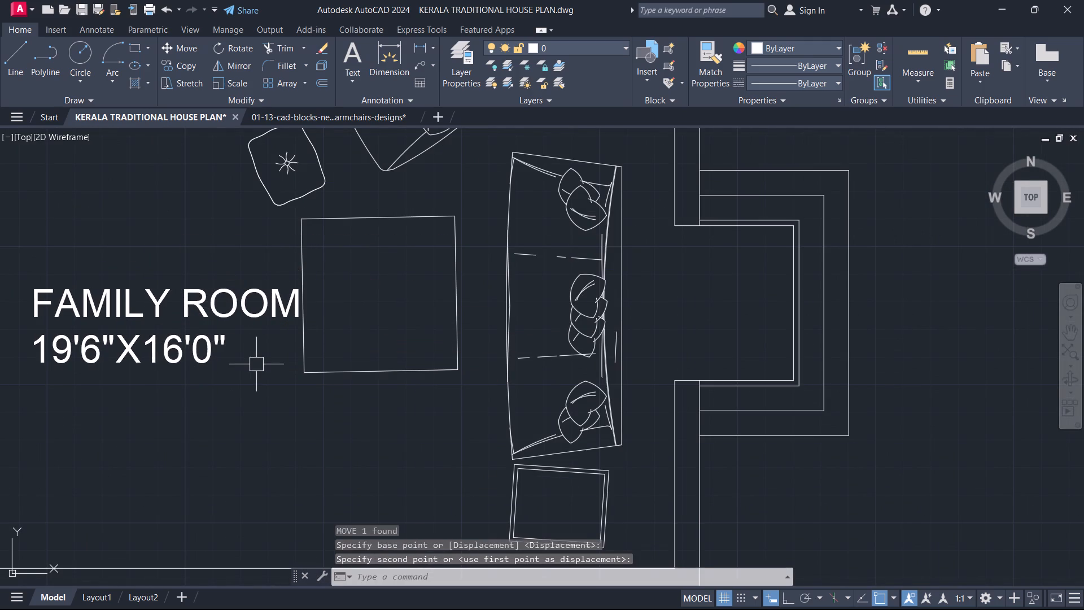
key("Escape")
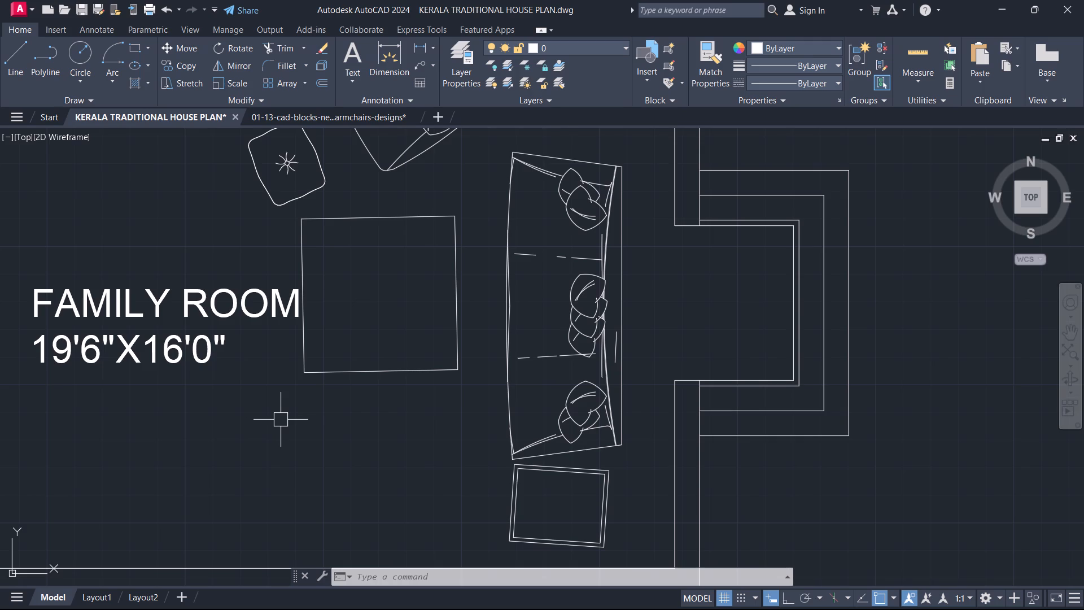
Examine the furnished family room and the surrounding rooms, including the unlabelled rooms above it.
scroll(340, 416, "down", 2)
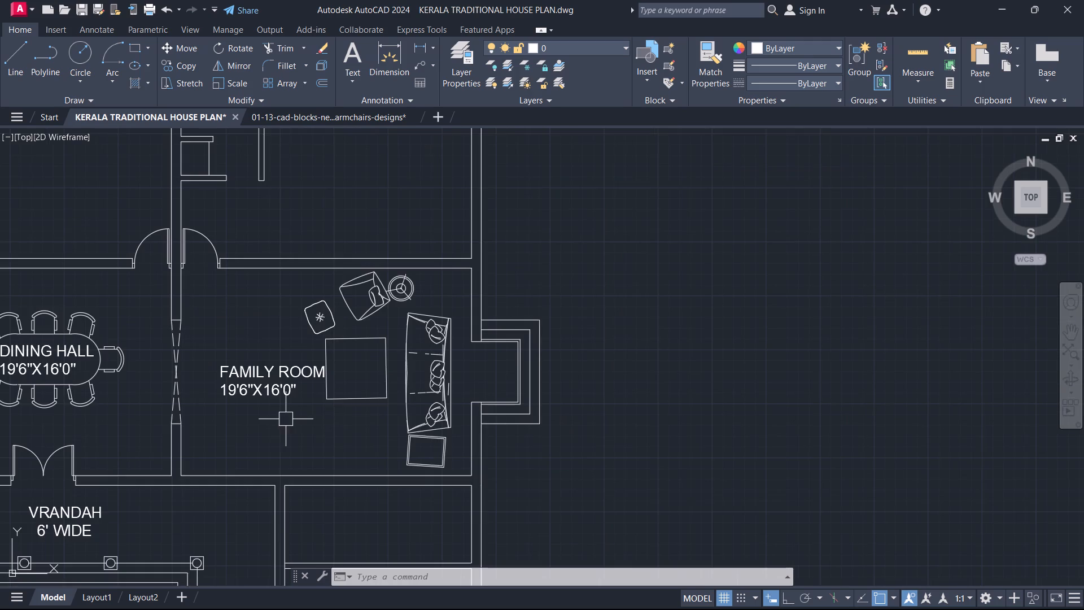
middle_click_drag(294, 425, 424, 414)
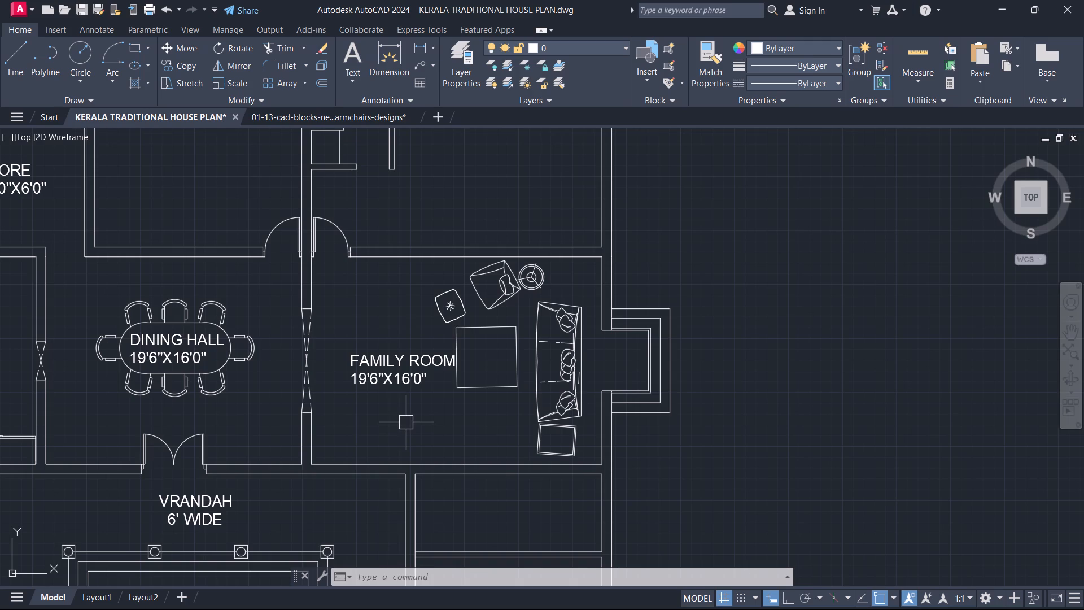
middle_click_drag(475, 398, 545, 414)
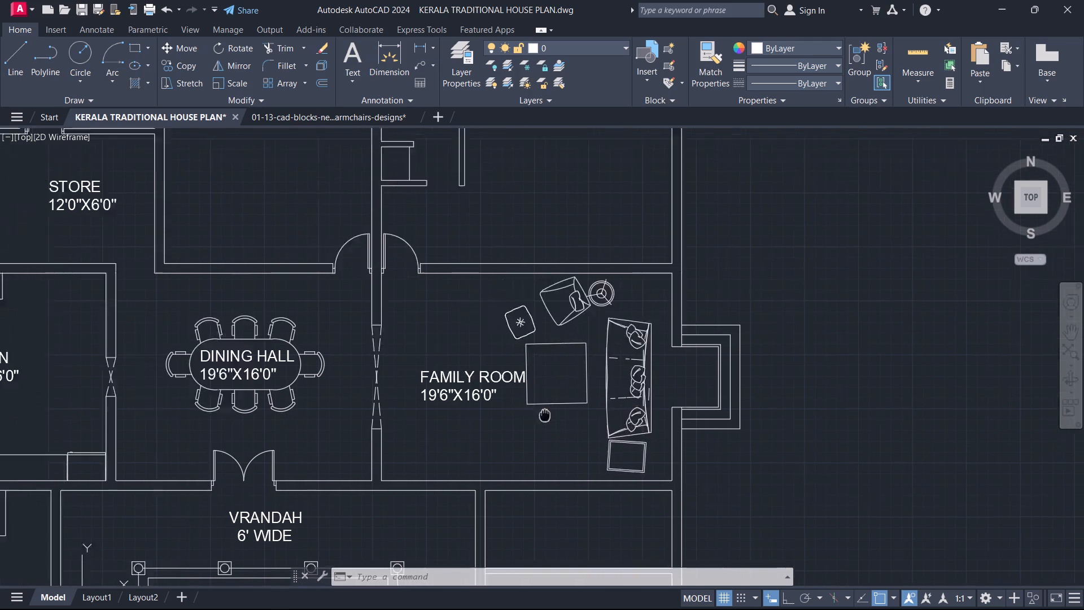
middle_click_drag(545, 414, 597, 390)
scroll(567, 372, "up", 1)
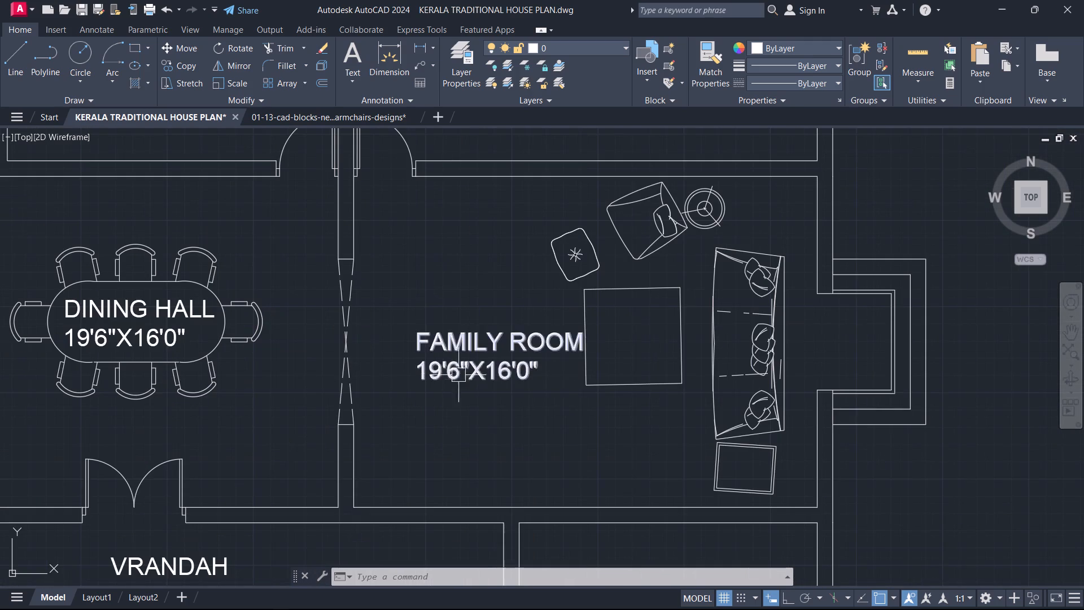
middle_click_drag(429, 379, 788, 333)
scroll(788, 333, "down", 3)
scroll(685, 299, "up", 1)
middle_click_drag(685, 299, 660, 394)
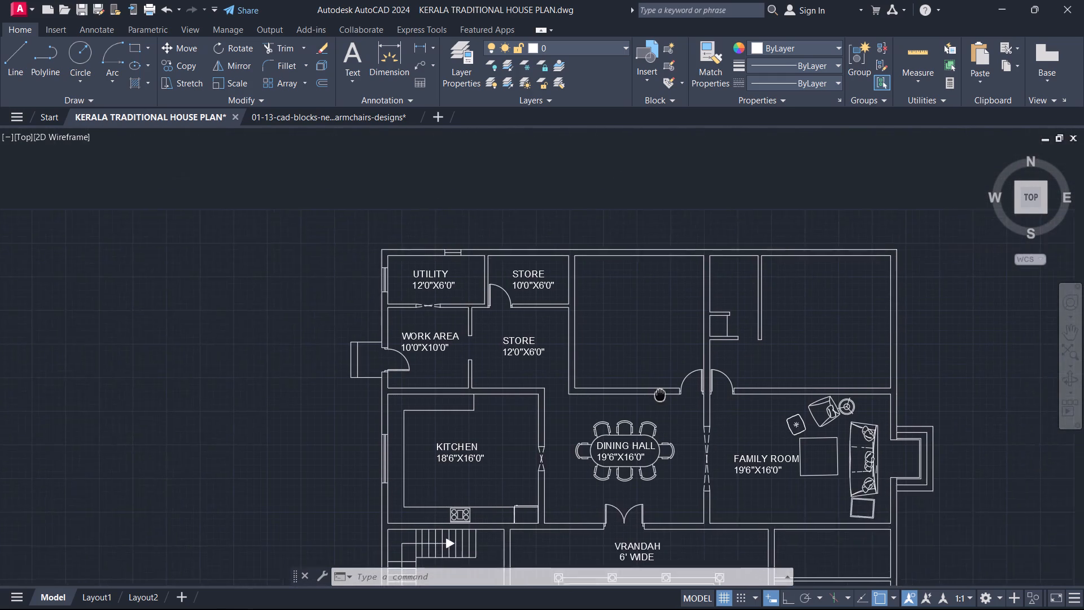
middle_click_drag(660, 394, 636, 407)
scroll(779, 281, "up", 2)
scroll(579, 398, "down", 2)
Copy the BATH 10'8"X7'0" door and its frame, without the wall end line, into the unlabelled room above the family room.
middle_click_drag(498, 466, 631, 191)
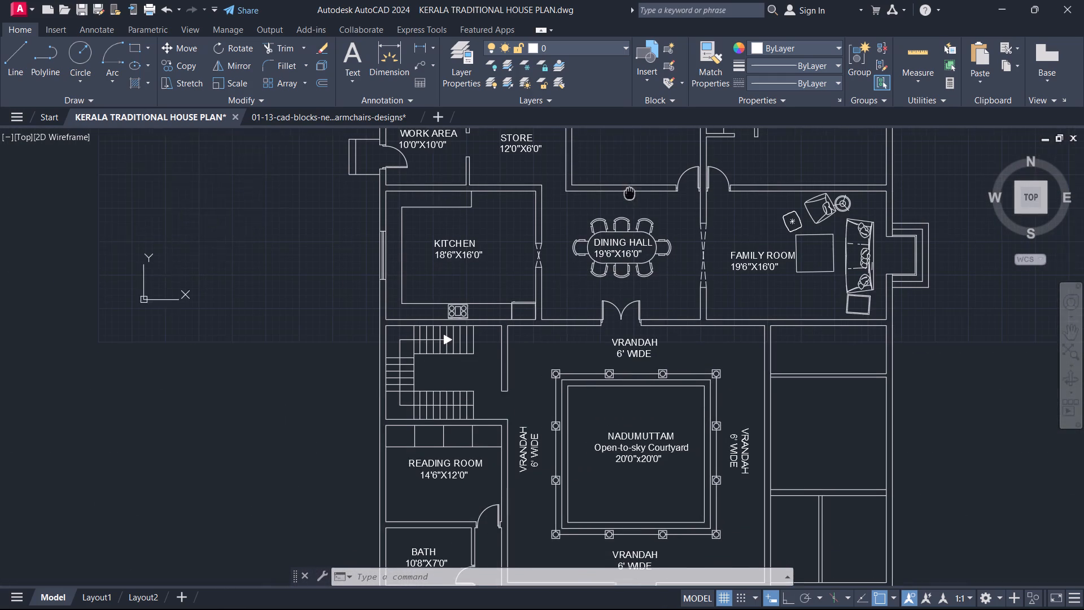
middle_click_drag(631, 191, 632, 191)
middle_click_drag(479, 354, 425, 238)
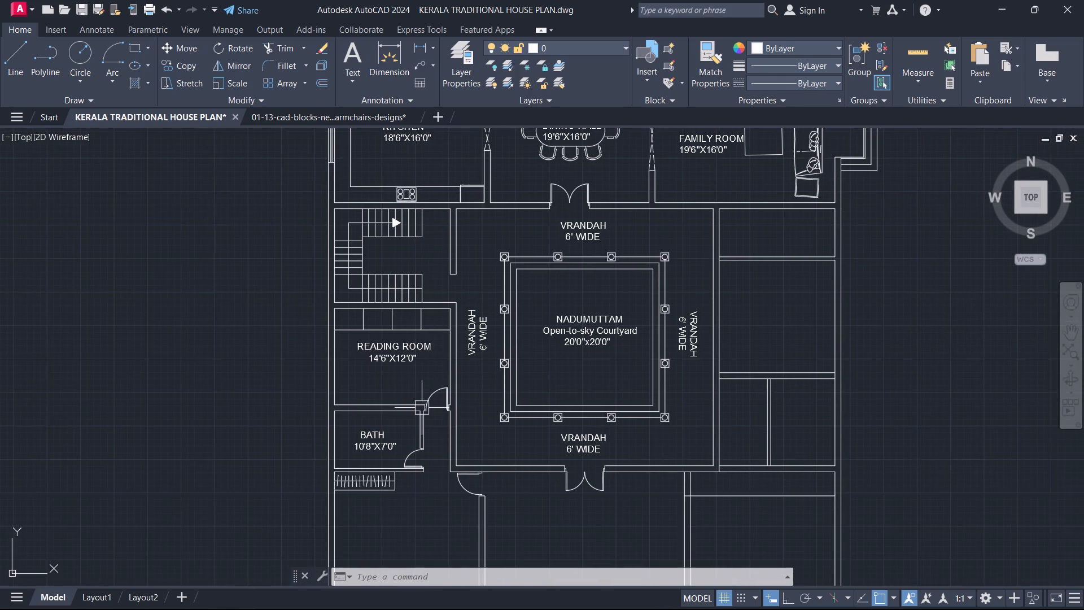
scroll(422, 409, "up", 3)
middle_click_drag(402, 413, 425, 208)
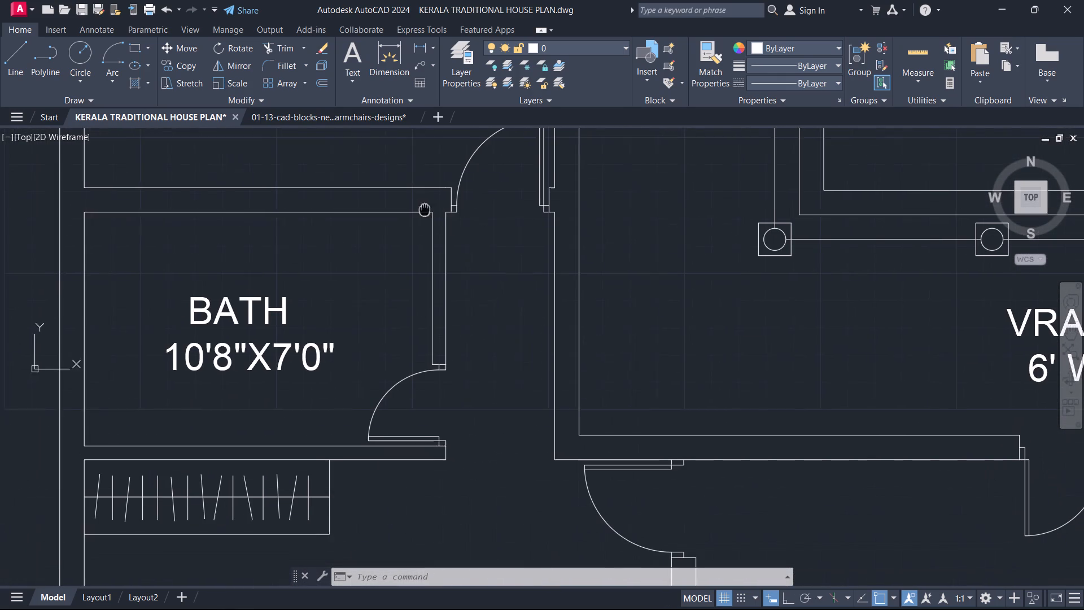
middle_click_drag(425, 208, 425, 208)
scroll(362, 362, "down", 2)
scroll(356, 355, "up", 1)
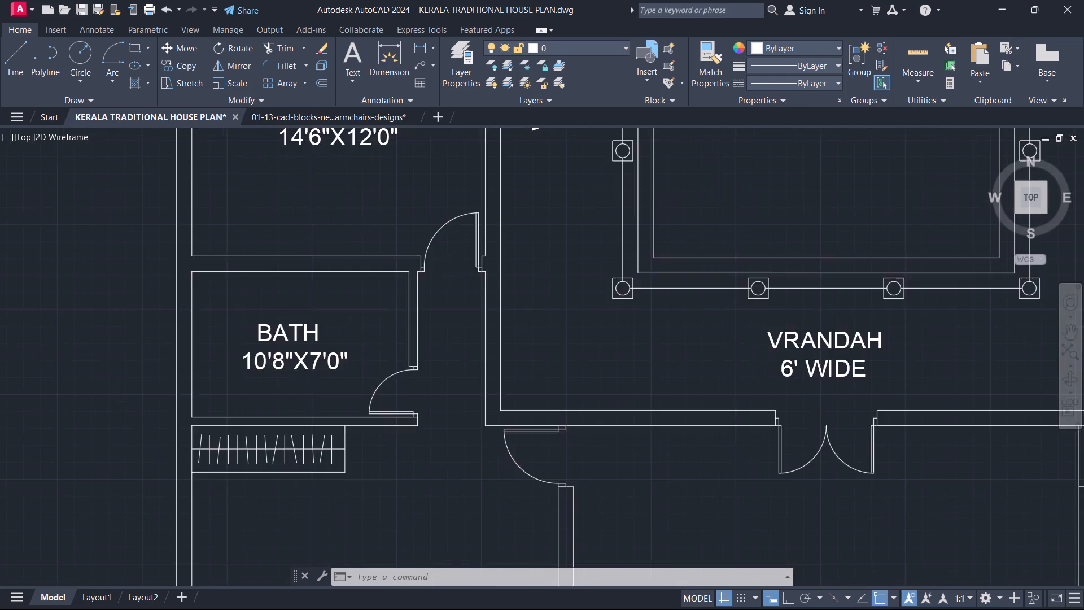
scroll(356, 355, "up", 1)
left_click_drag(349, 365, 477, 461)
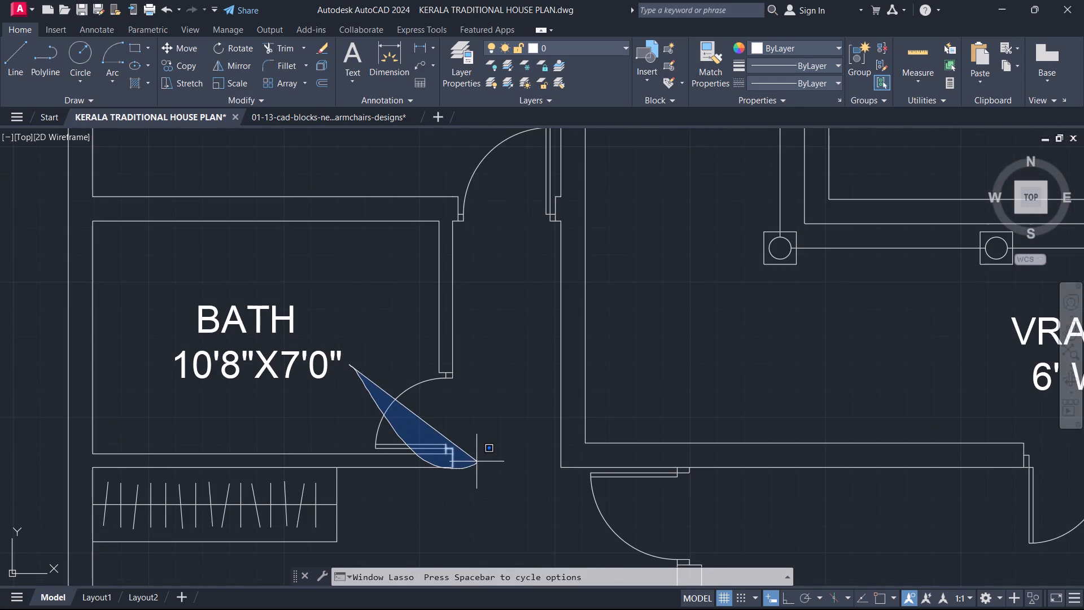
left_click_drag(477, 461, 430, 448)
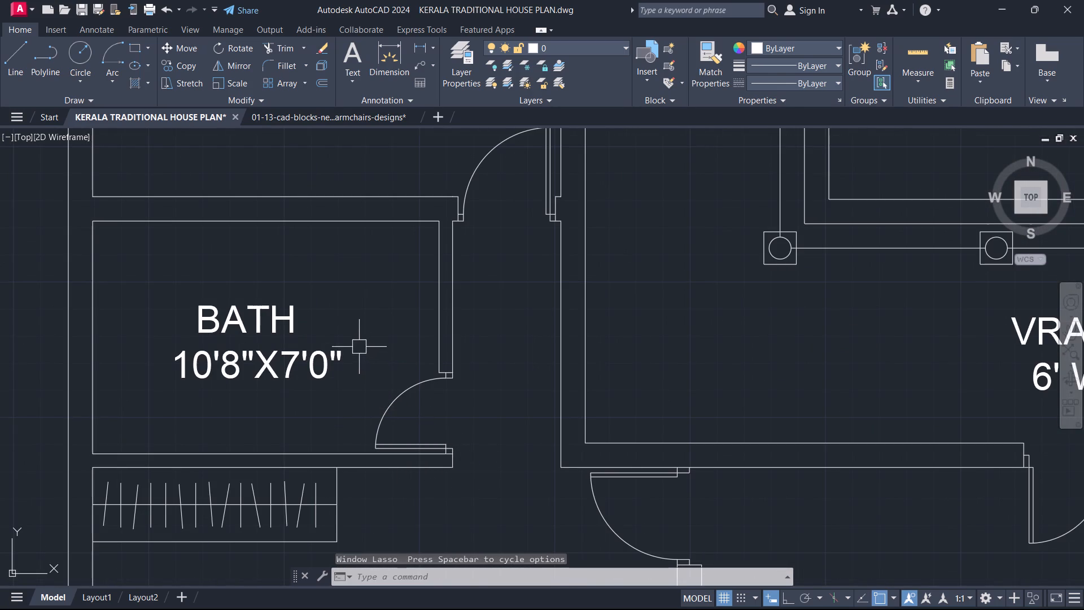
left_click(359, 347)
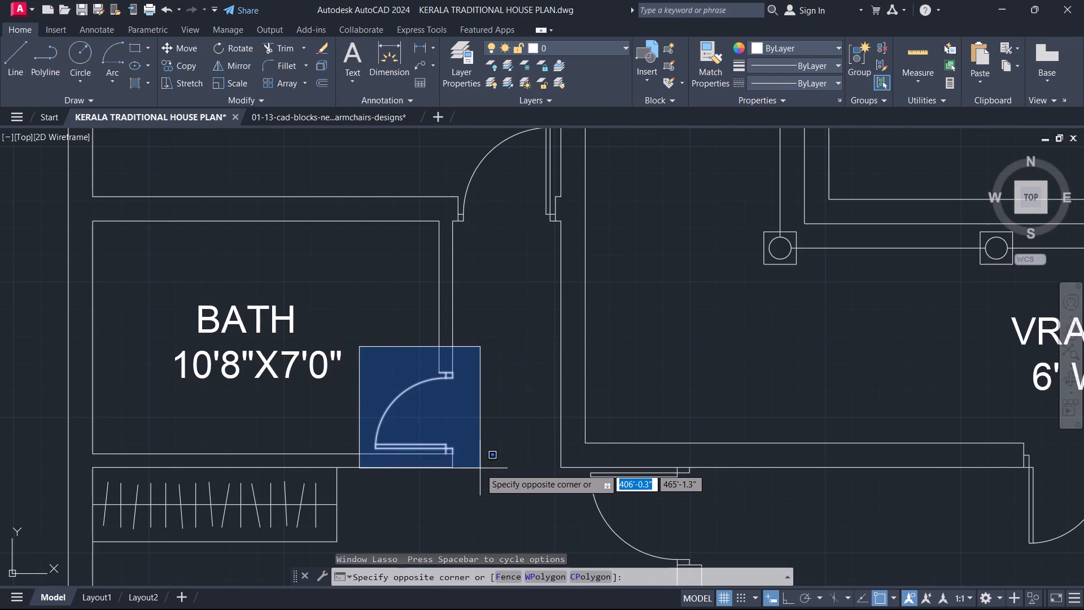
left_click(461, 461)
scroll(460, 461, "up", 3)
middle_click_drag(444, 344, 516, 603)
scroll(462, 371, "up", 1)
left_click(451, 361)
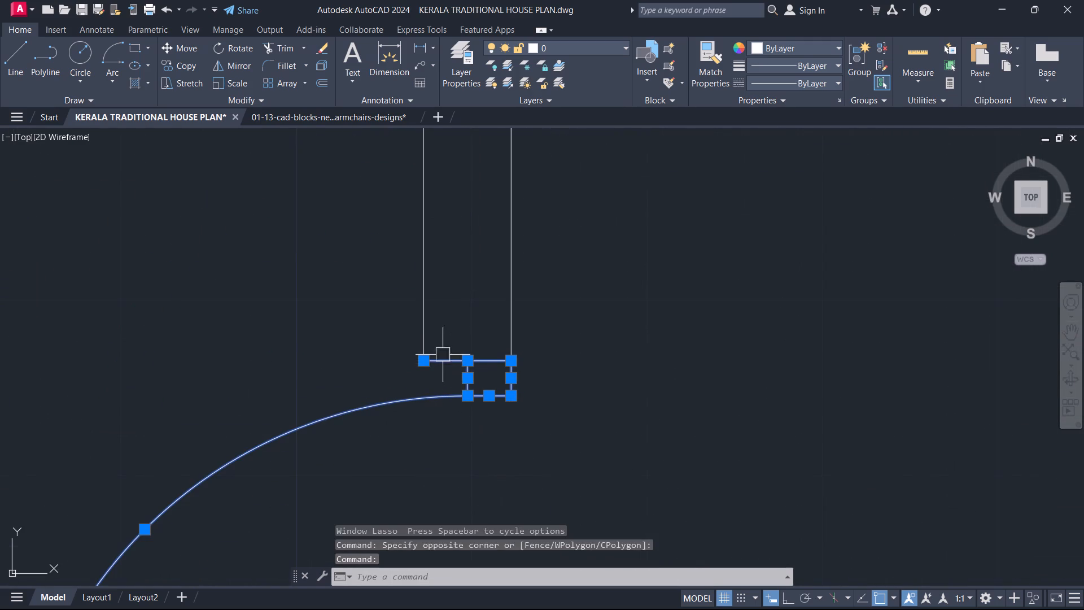
left_click(440, 364, "shift")
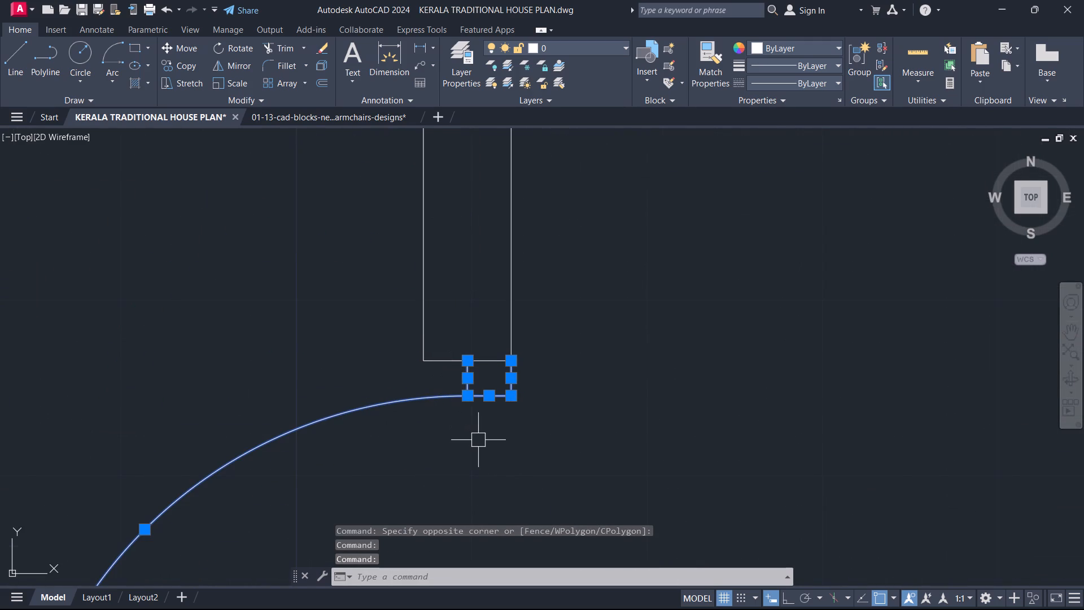
type("CO")
key("space")
left_click(478, 440)
scroll(580, 397, "down", 6)
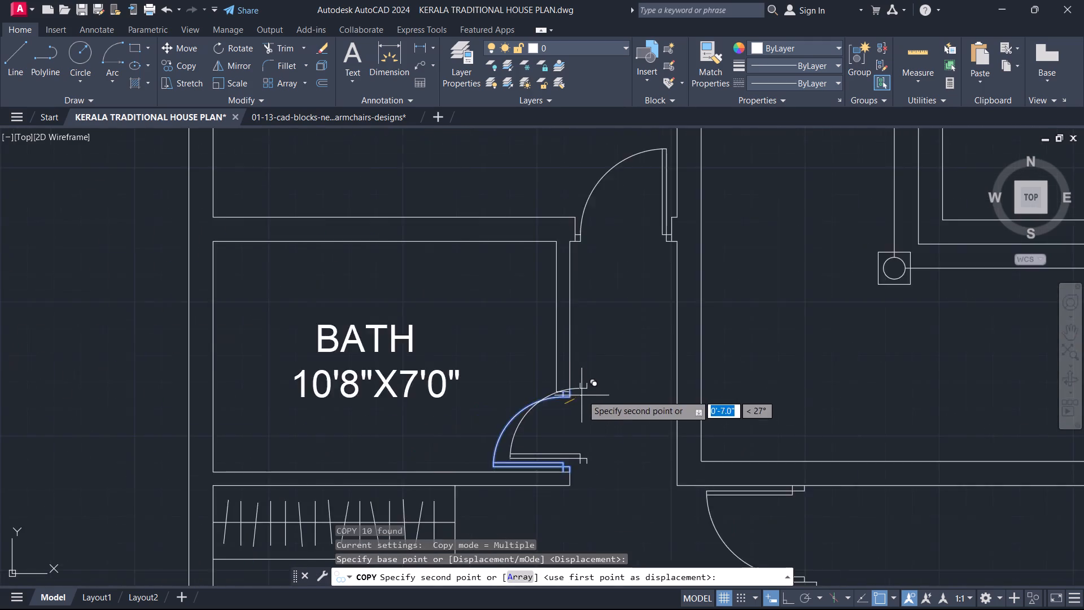
scroll(582, 395, "down", 2)
scroll(582, 395, "up", 2)
scroll(584, 393, "down", 1)
middle_click_drag(771, 358, 169, 509)
scroll(177, 530, "down", 4)
scroll(521, 297, "up", 1)
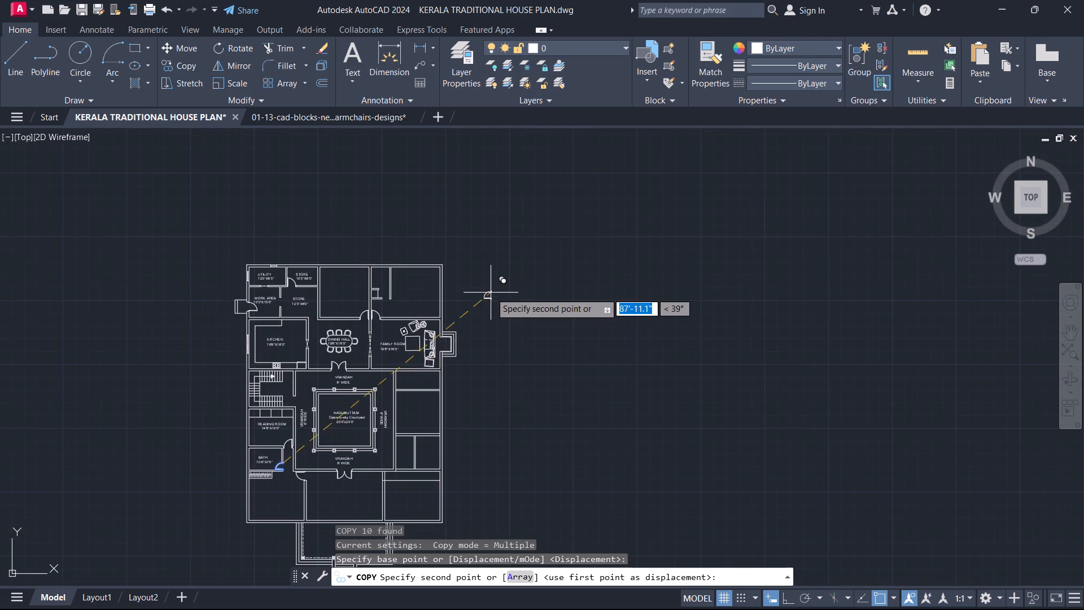
scroll(405, 295, "up", 5)
left_click(549, 274)
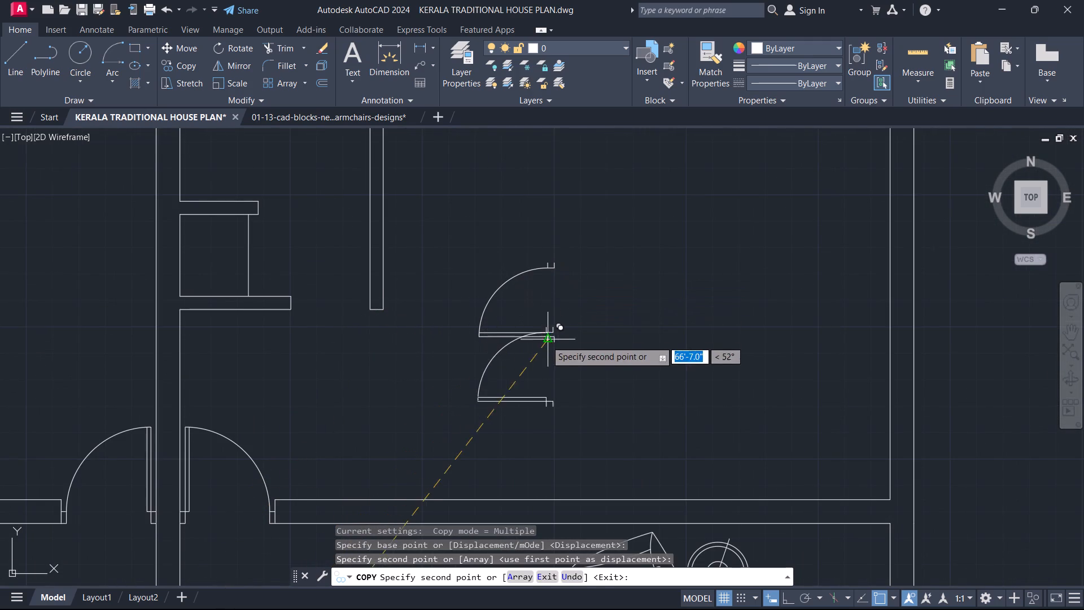
key("Escape")
Rotate the copied door 90° about a point just beside it, with Ortho on.
left_click(454, 243)
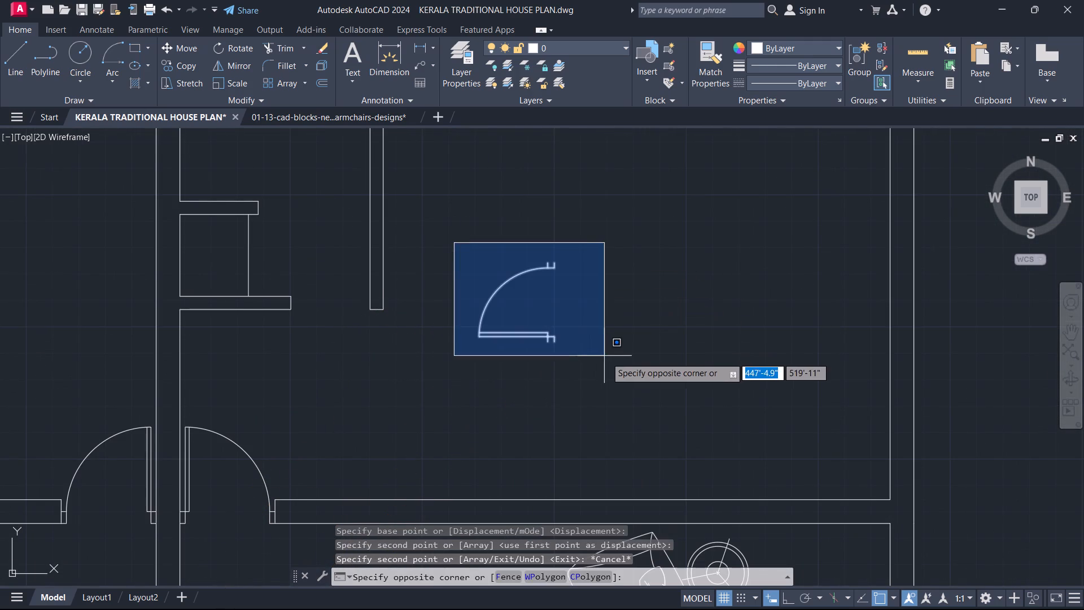
left_click(607, 359)
type("RO")
key("space")
left_click(574, 306)
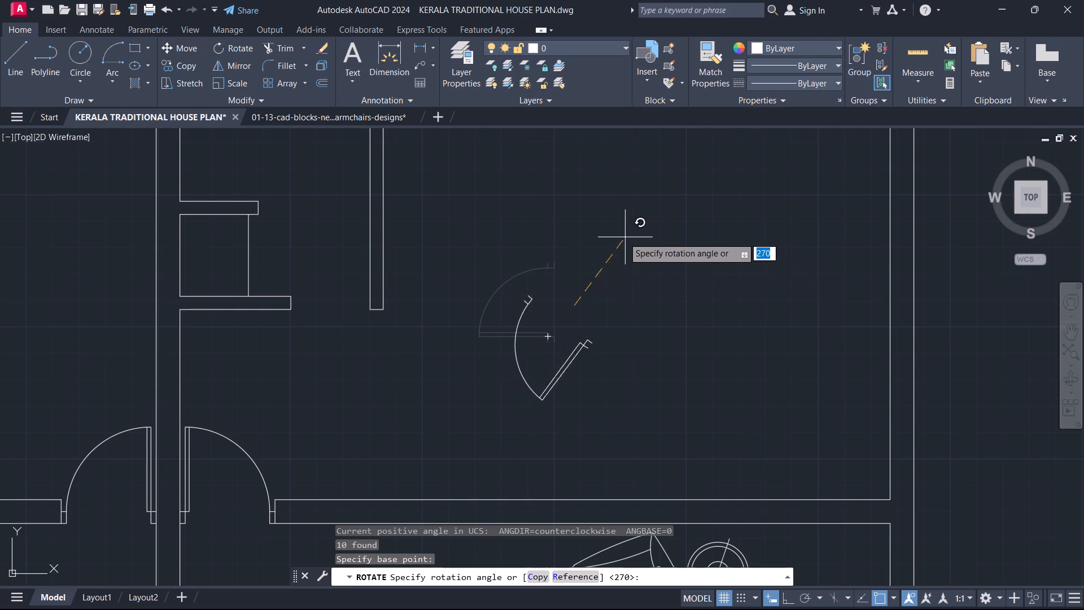
key("F8")
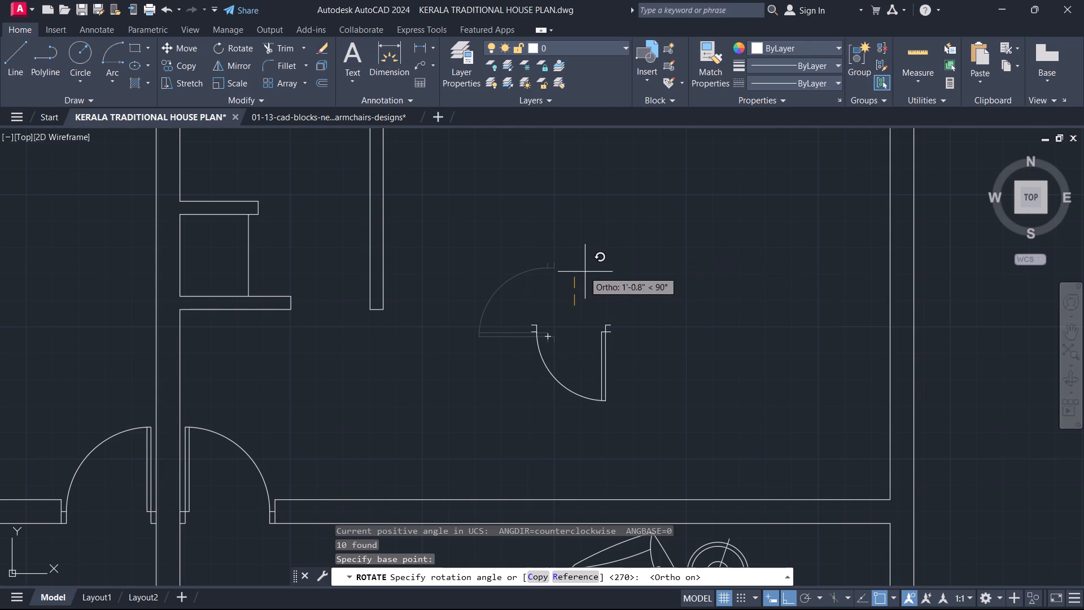
left_click(577, 249)
Mirror the copied door across a horizontal line above it, erasing the source objects.
scroll(635, 358, "up", 1)
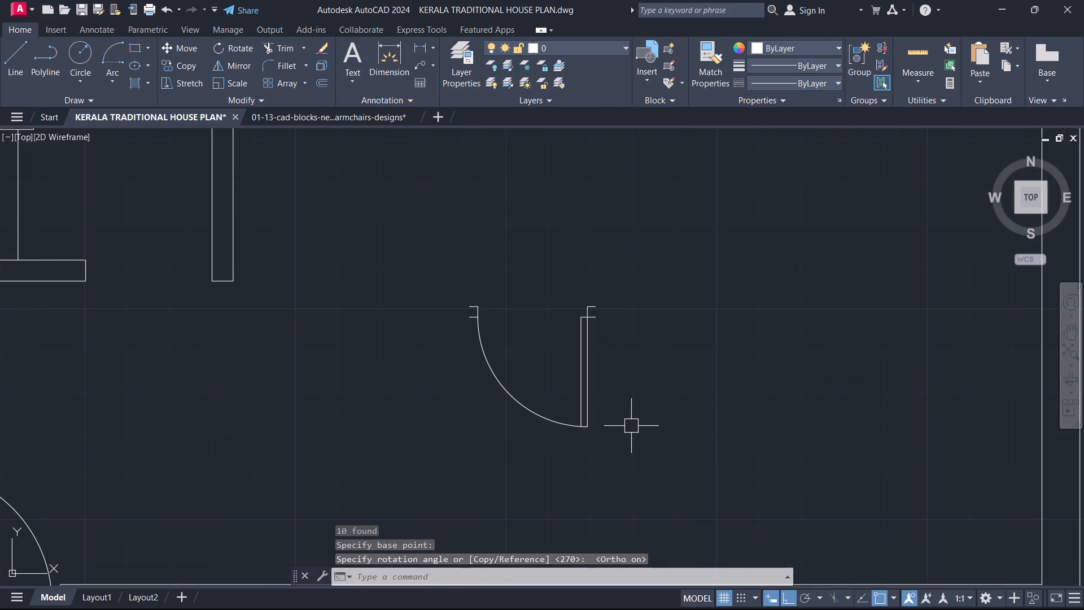
left_click_drag(632, 430, 512, 309)
left_click(316, 151)
type("MI")
key("space")
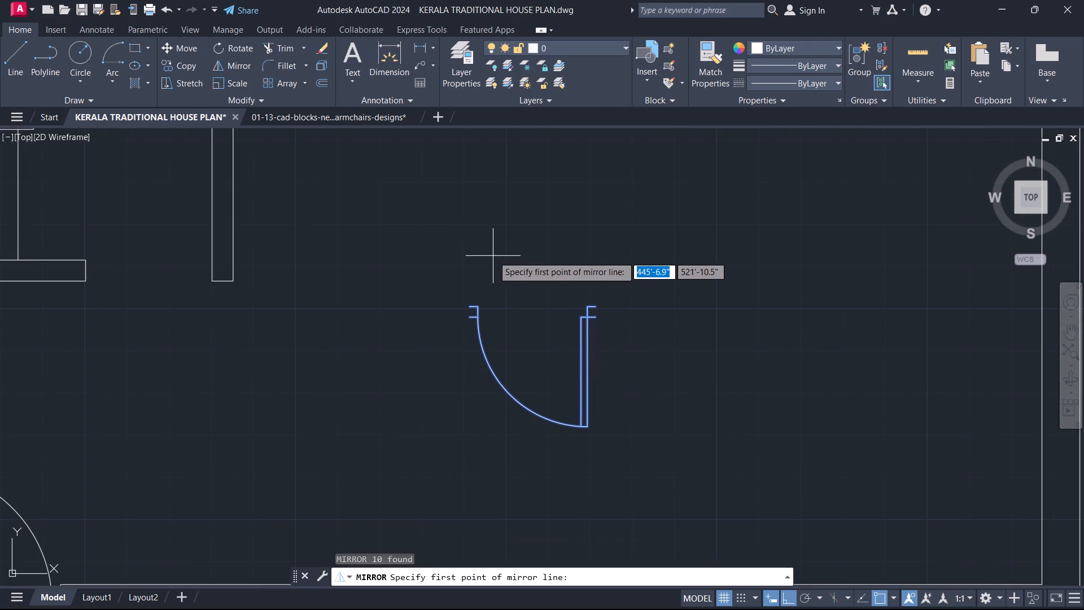
left_click(478, 281)
left_click(711, 281)
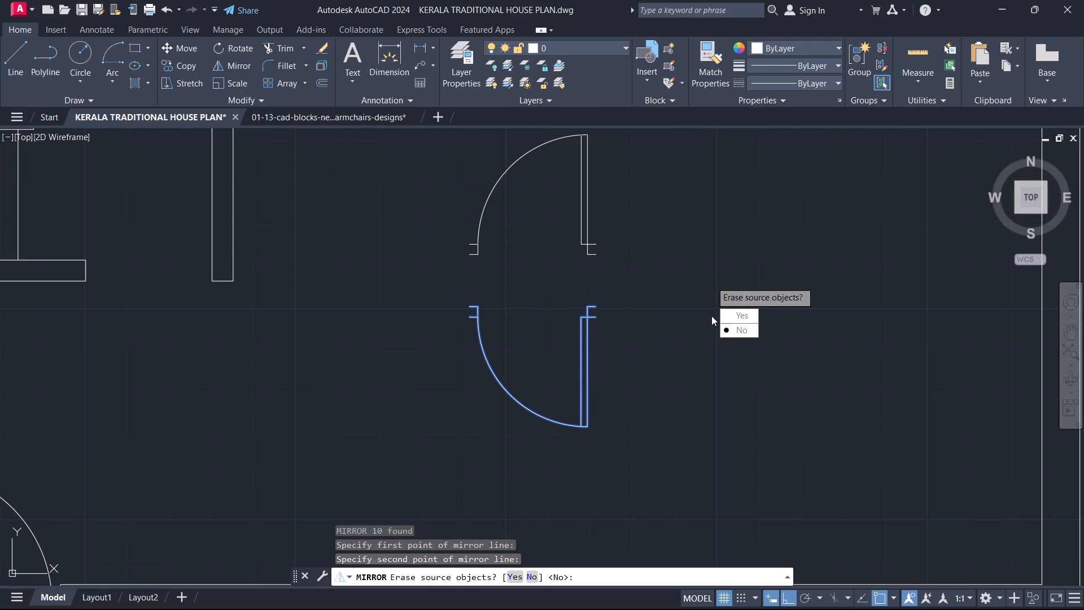
left_click_drag(739, 310, 712, 281)
Move the mirrored door by its frame corner into the opening between the short wall and the partition above the family room.
left_click_drag(617, 276, 585, 251)
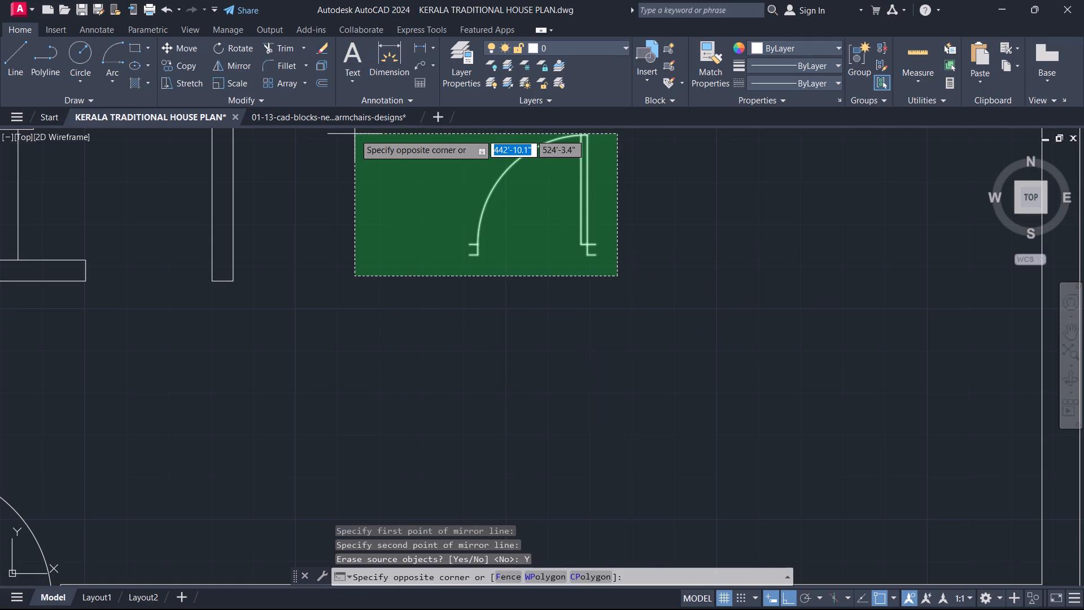
left_click(356, 133)
key("m")
key("space")
scroll(573, 252, "up", 1)
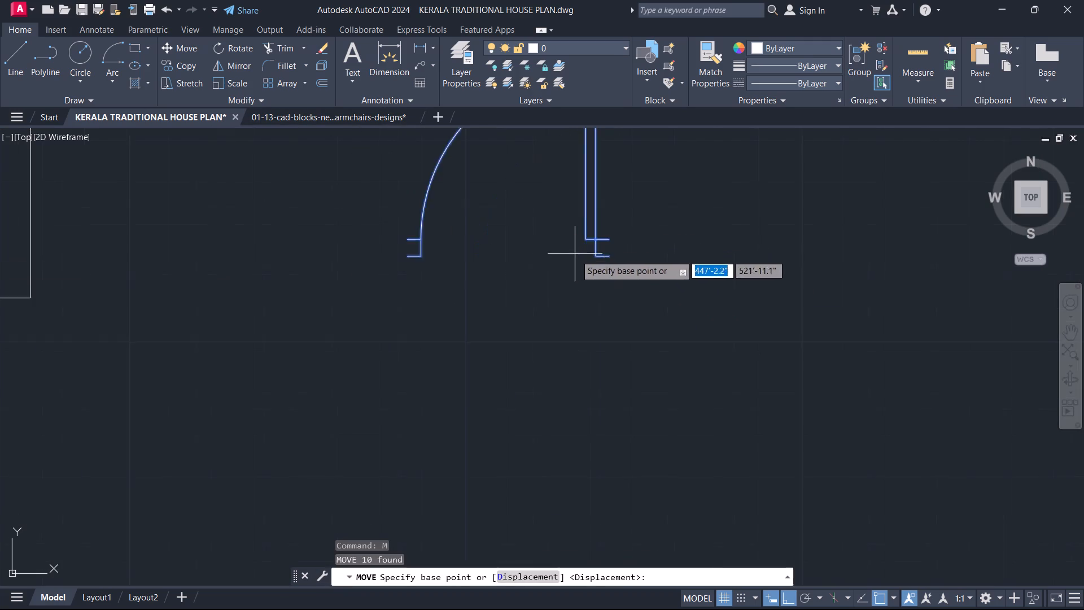
scroll(575, 255, "up", 1)
left_click(626, 262)
scroll(275, 363, "down", 3)
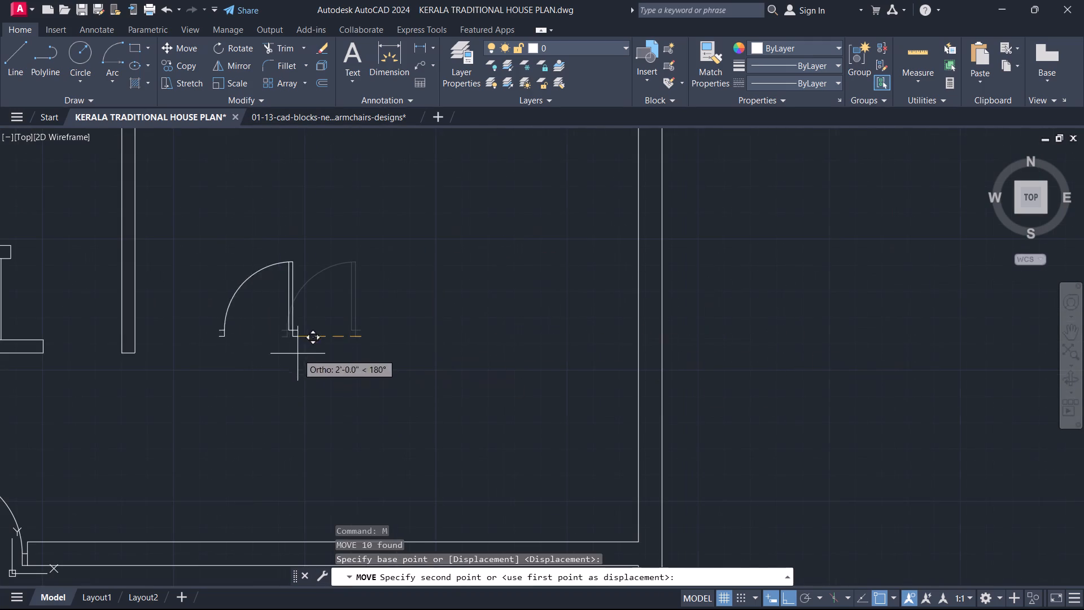
middle_click_drag(308, 356, 460, 350)
middle_click_drag(614, 337, 689, 323)
scroll(469, 337, "up", 1)
left_click(274, 327)
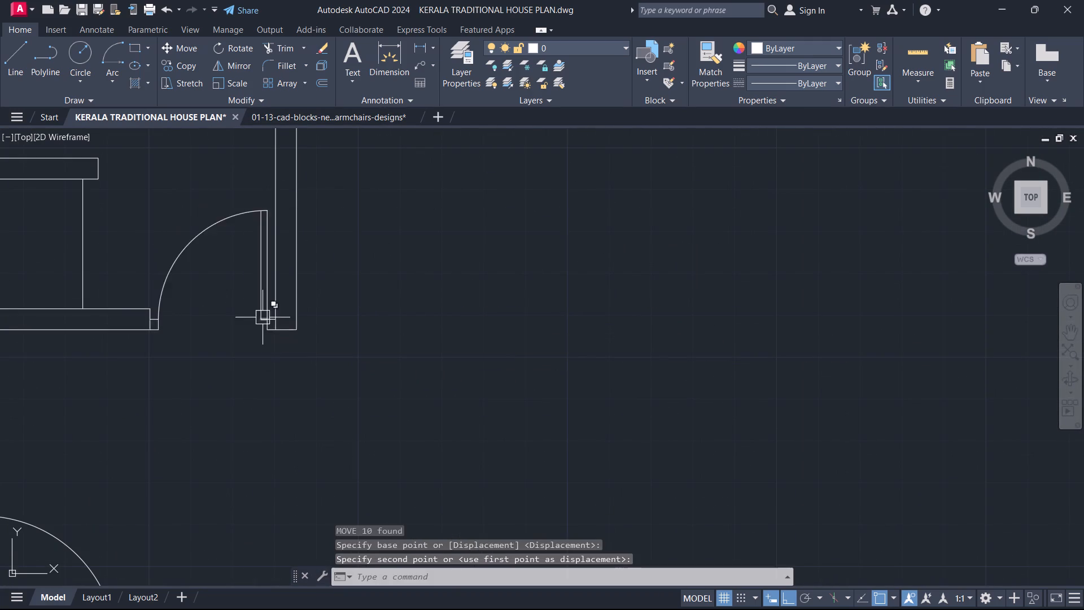
scroll(231, 247, "up", 4)
scroll(362, 204, "up", 4)
scroll(456, 237, "down", 4)
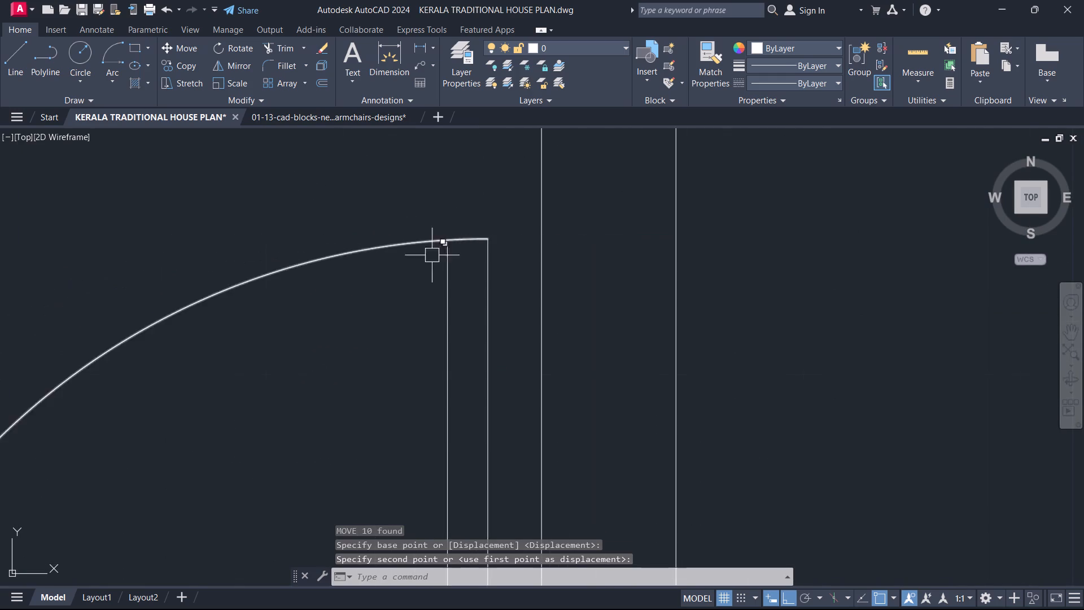
Inspect the doors above the dining hall and family room, and look over the plan down to the front rooms.
scroll(396, 283, "down", 9)
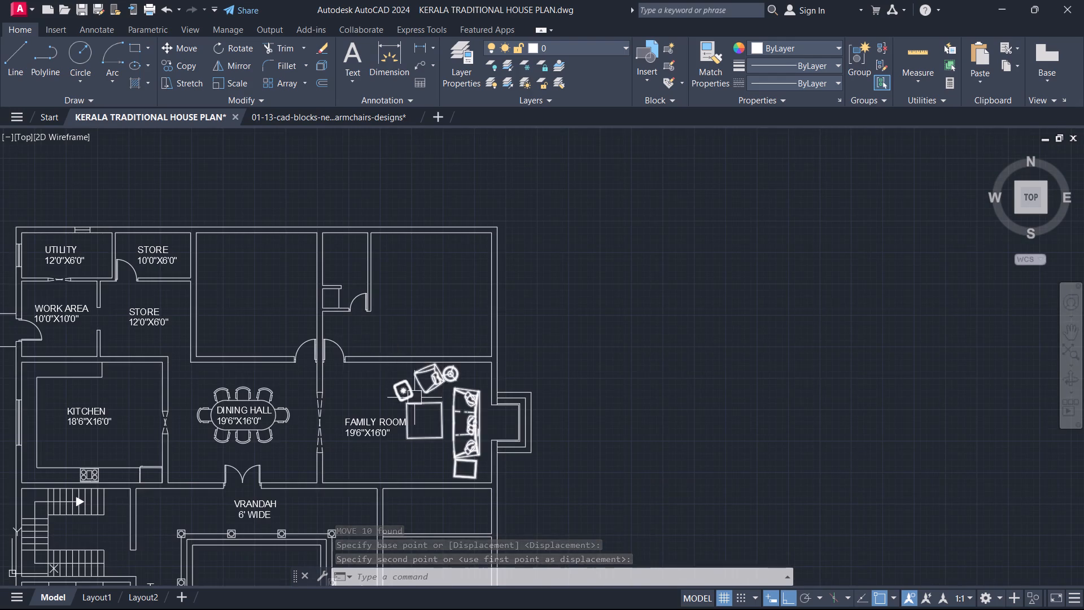
scroll(391, 405, "up", 2)
scroll(253, 218, "up", 3)
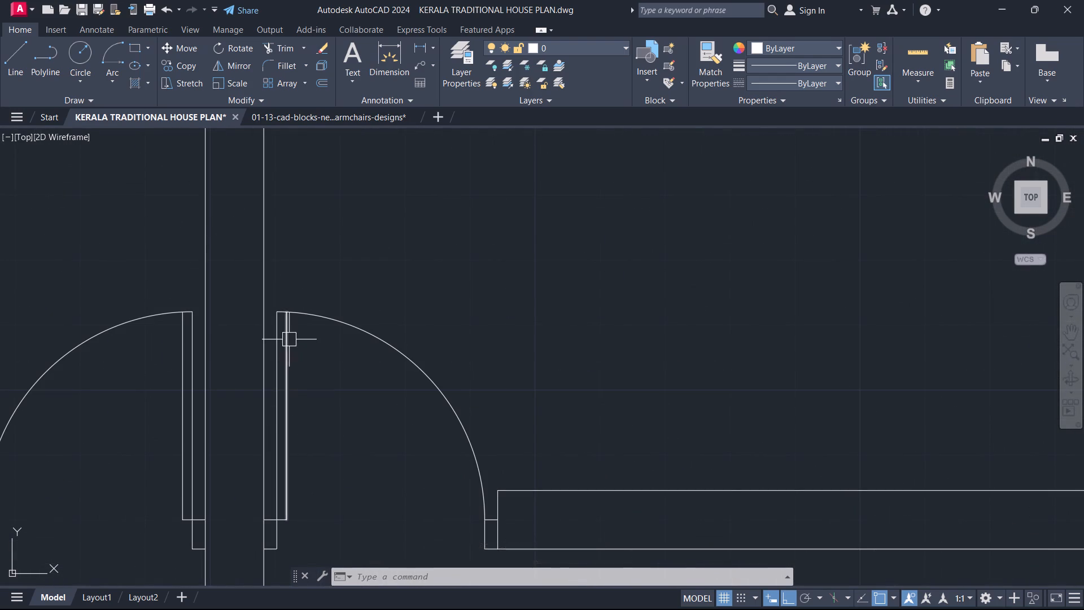
scroll(279, 326, "up", 5)
scroll(287, 330, "down", 5)
scroll(192, 362, "down", 4)
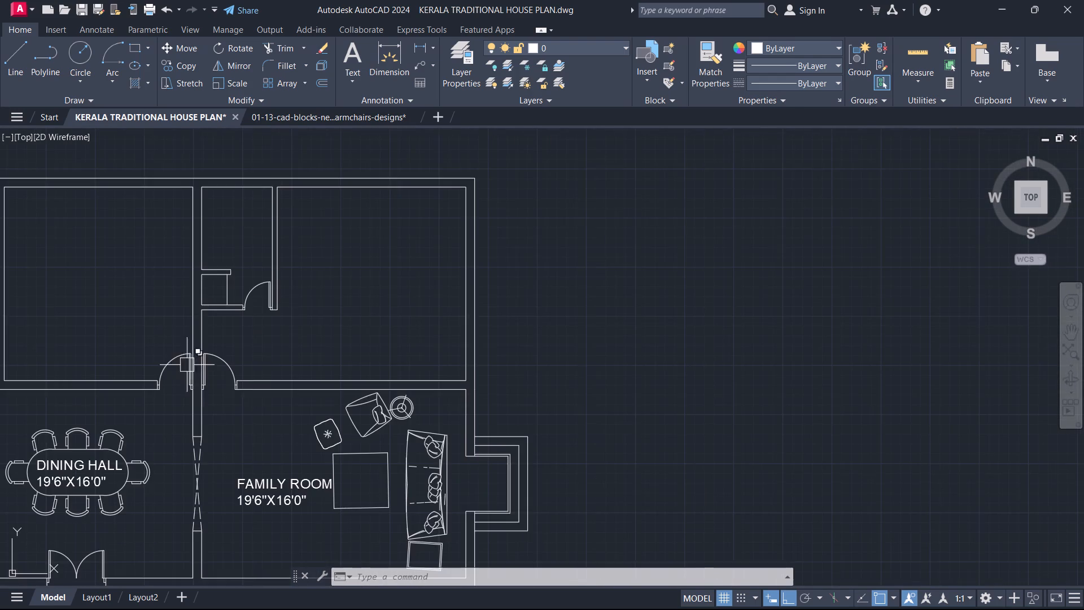
middle_click_drag(301, 311, 514, 295)
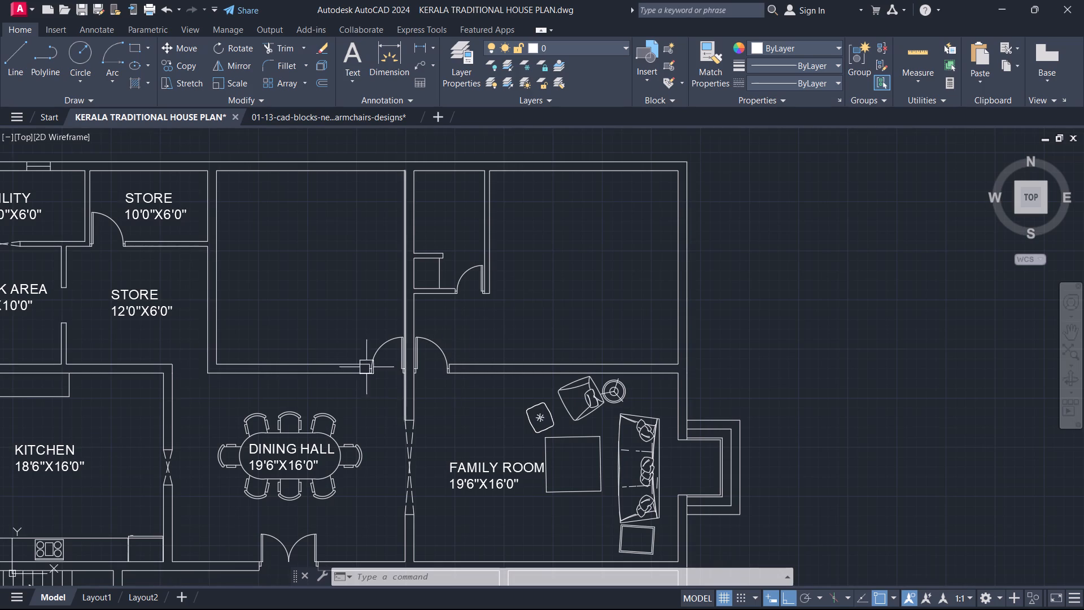
middle_click_drag(321, 304, 526, 165)
scroll(700, 334, "down", 1)
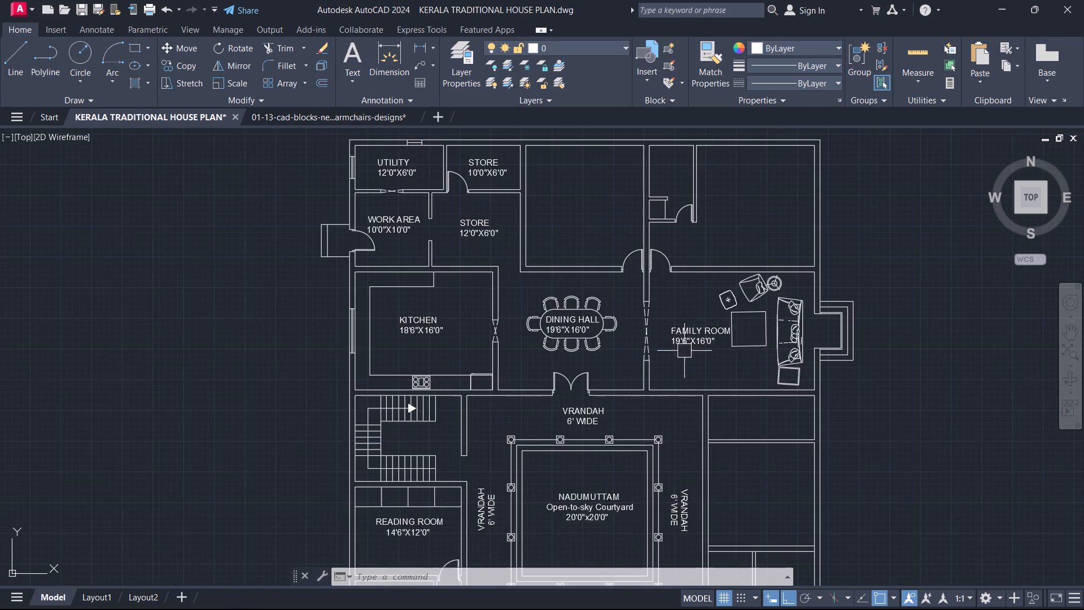
middle_click_drag(680, 355, 738, 181)
scroll(653, 358, "down", 1)
middle_click_drag(662, 430, 633, 290)
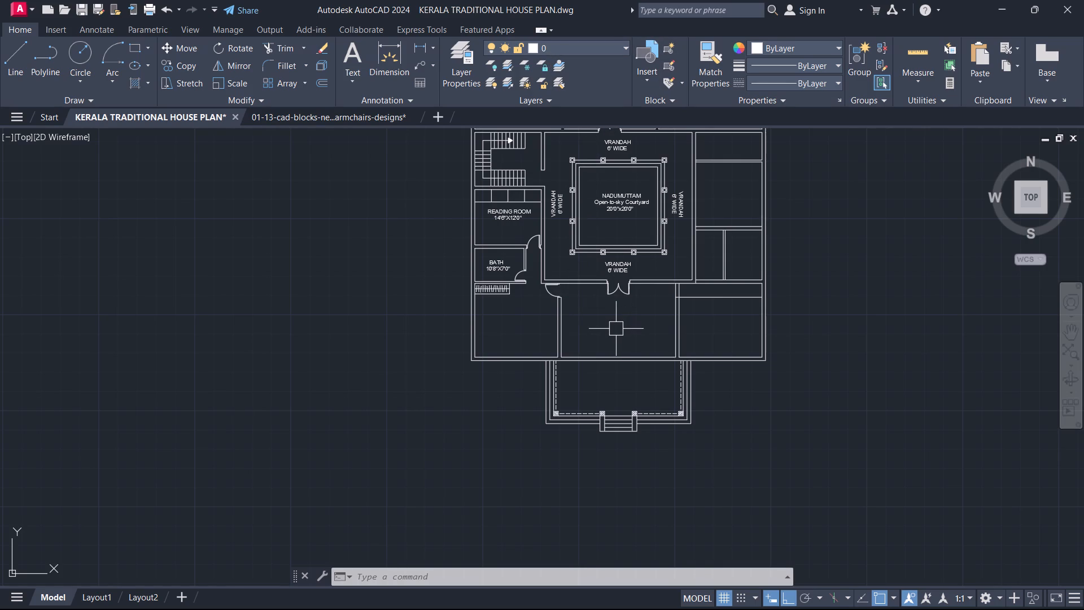
Copy the double door below the south VRANDAH from its wall corner 16'-9" straight down onto the front wall's inner line.
scroll(672, 291, "up", 2)
scroll(540, 271, "up", 3)
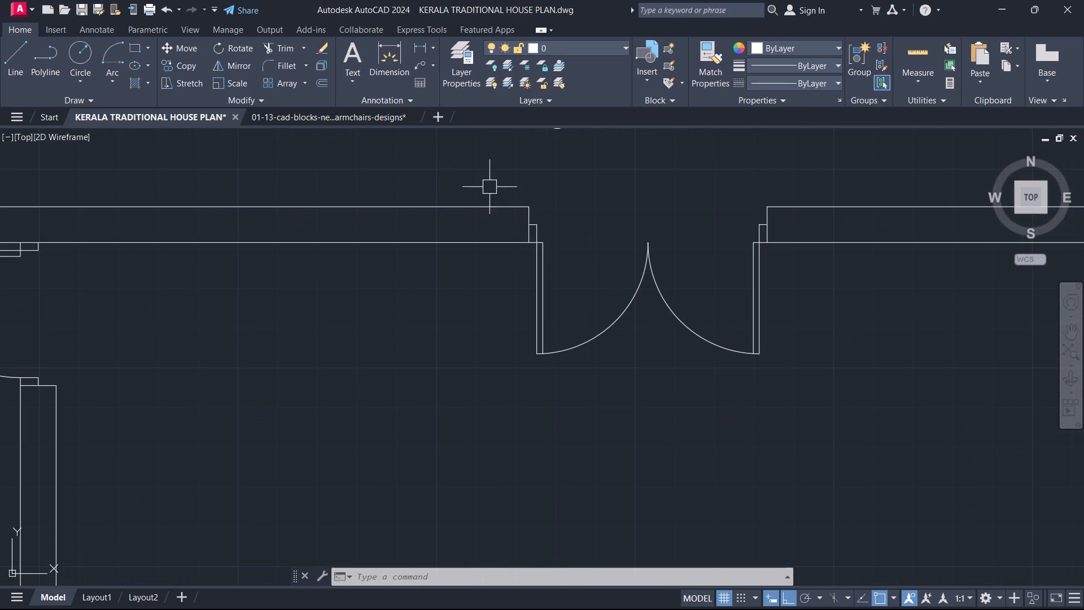
scroll(514, 220, "up", 3)
left_click(515, 211)
scroll(673, 284, "down", 2)
middle_click_drag(644, 259, 443, 95)
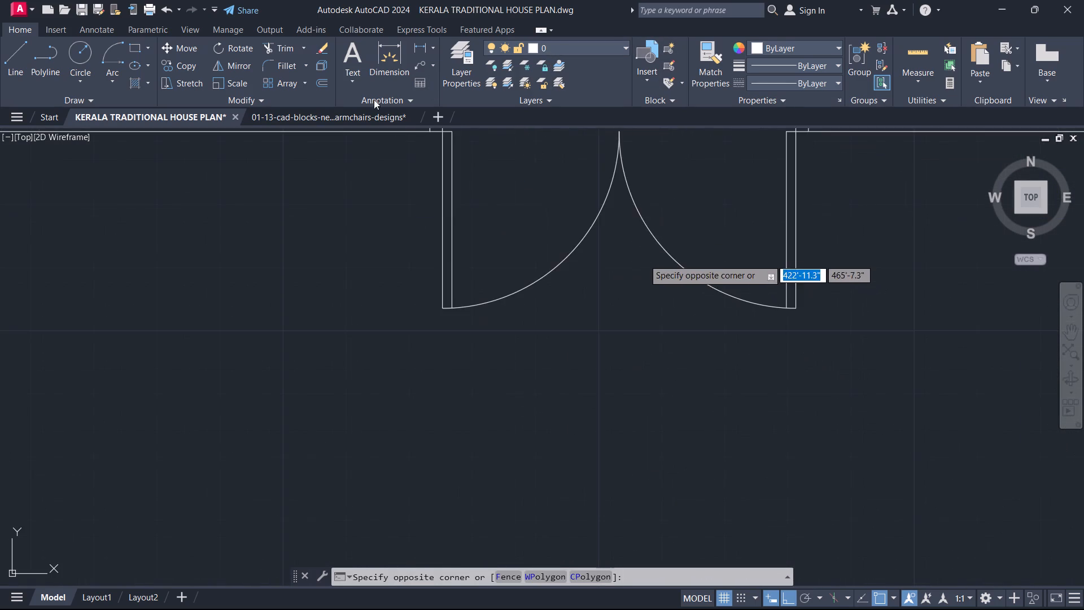
left_click(823, 438)
scroll(733, 424, "down", 2)
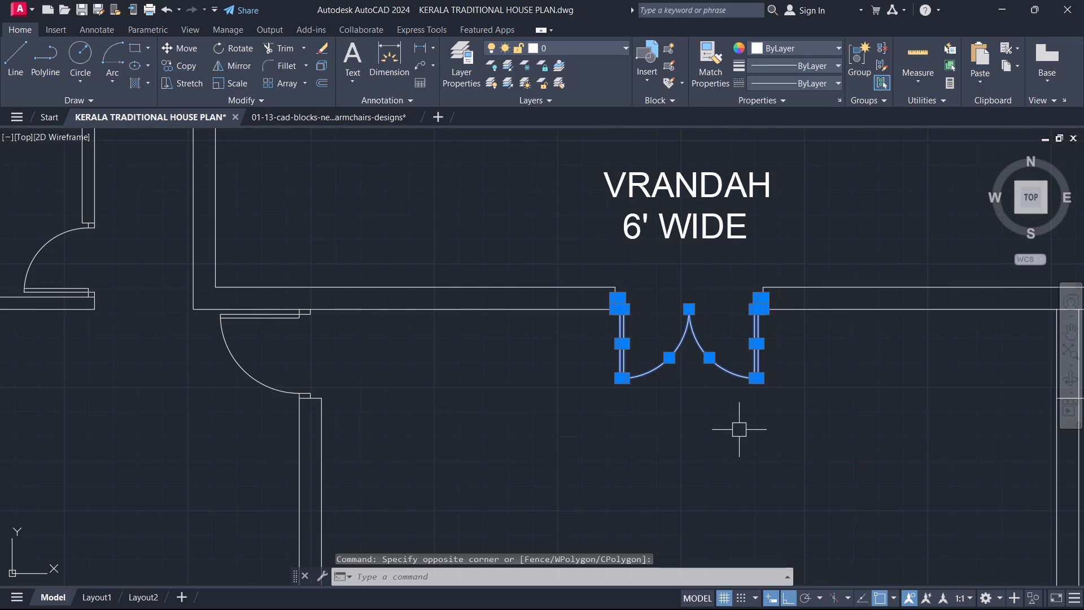
key("c")
key("o")
key("space")
scroll(683, 295, "up", 3)
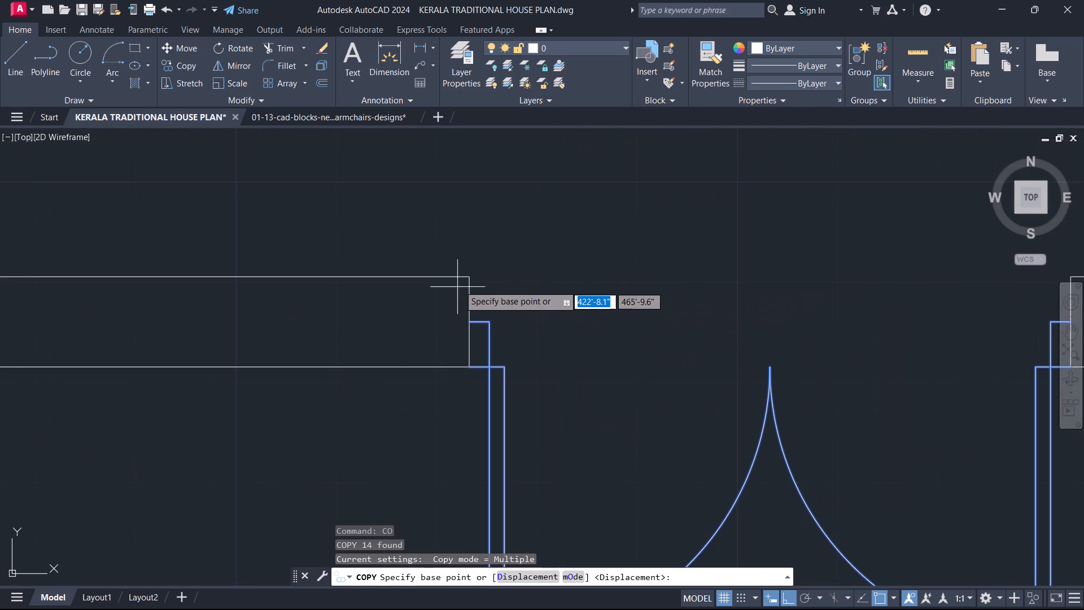
left_click(467, 274)
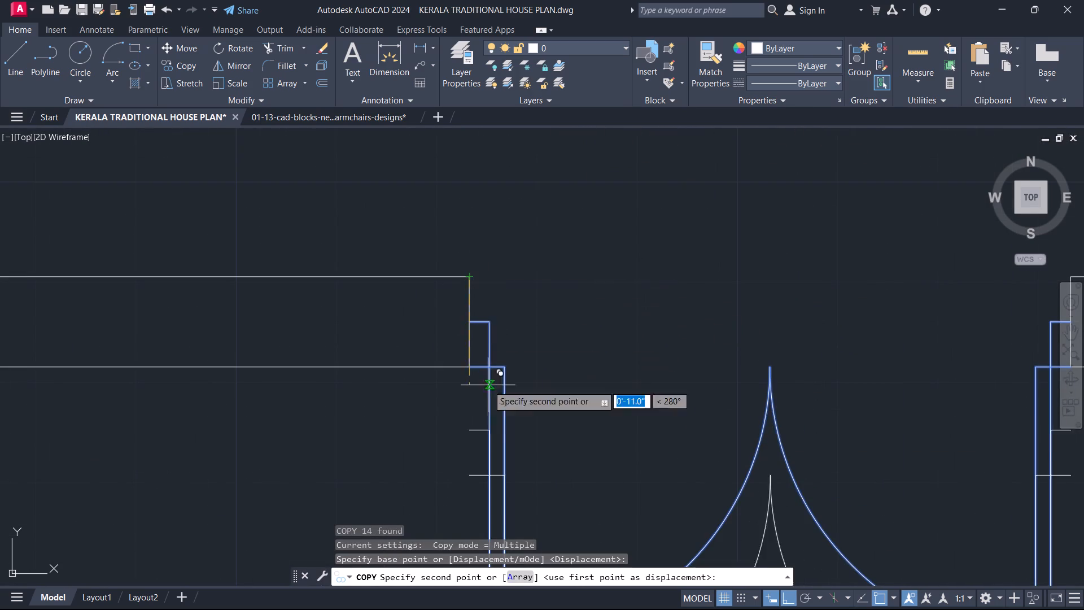
scroll(489, 437, "down", 1)
middle_click_drag(484, 435, 525, 102)
middle_click_drag(531, 333, 554, 3)
middle_click_drag(580, 295, 596, 0)
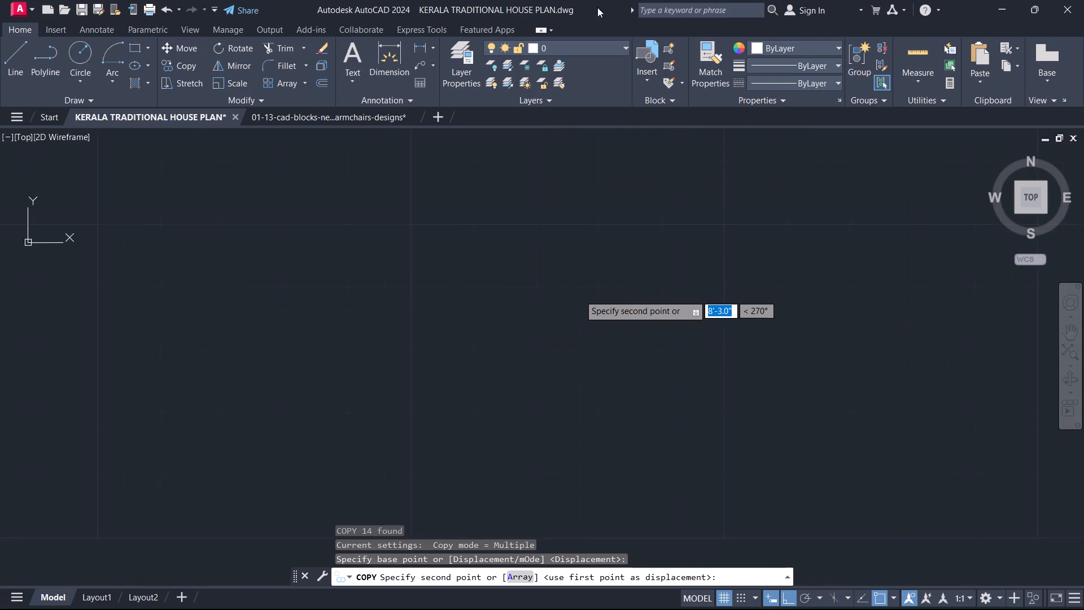
middle_click_drag(623, 408, 623, 41)
scroll(623, 40, "up", 1)
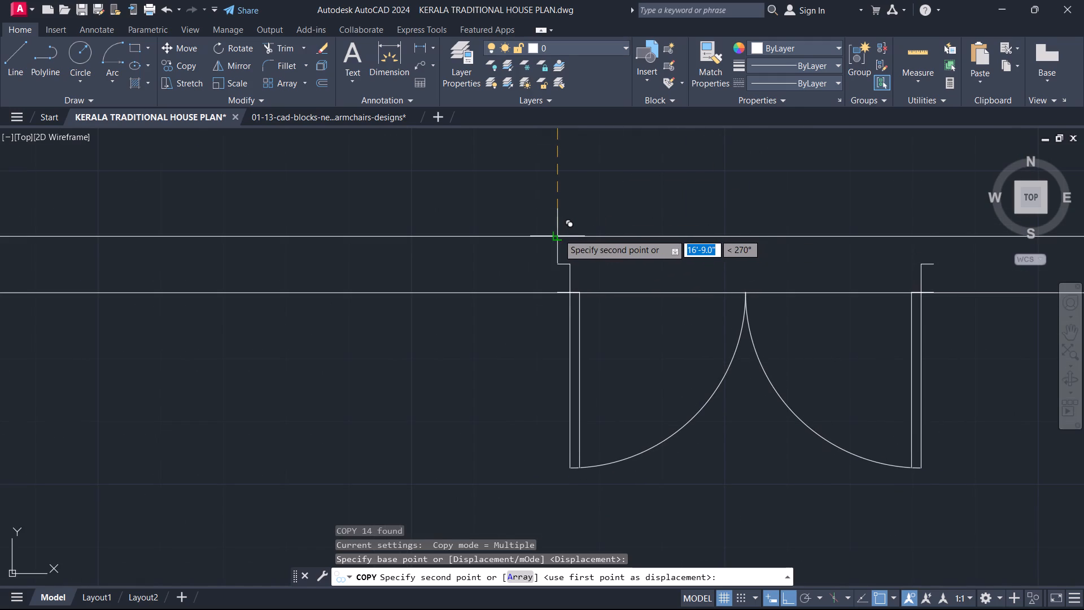
left_click(557, 234)
key("Escape")
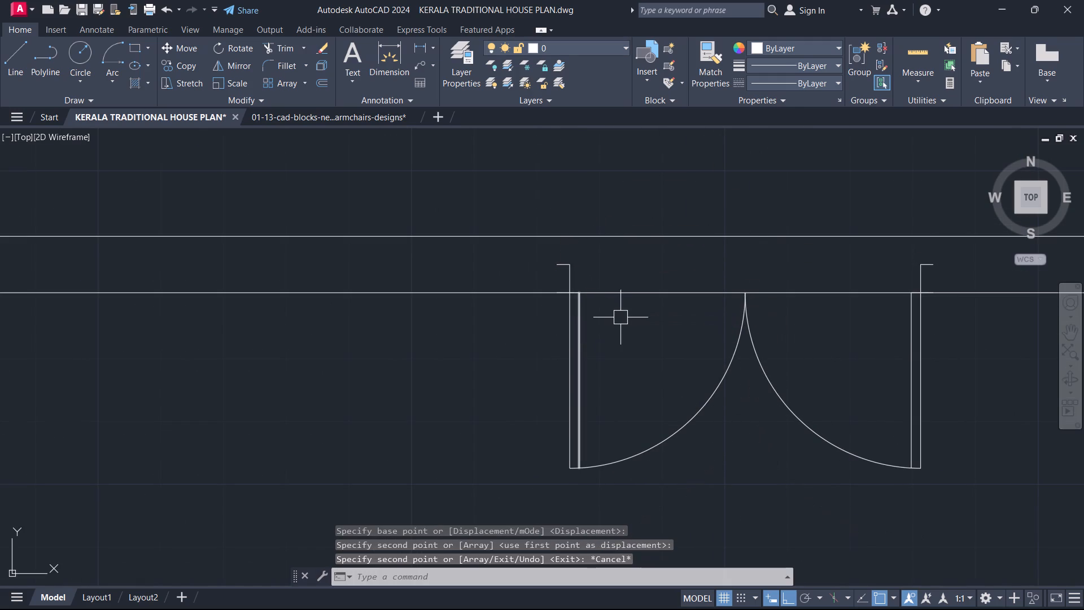
Trim the front wall's outer line between the copied double door's two jambs.
type("TR")
key("space")
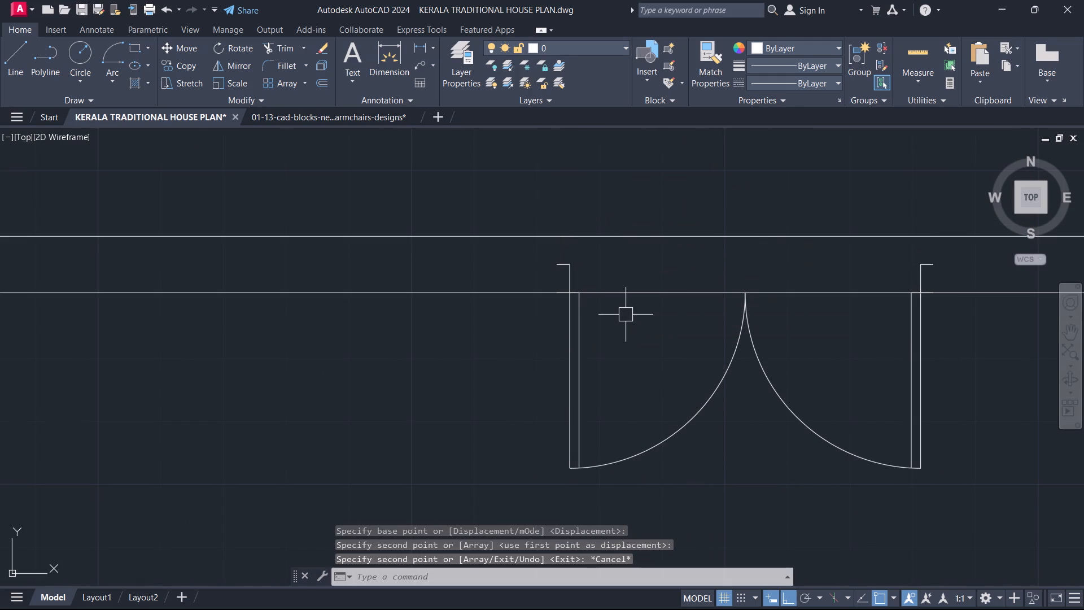
left_click(637, 309)
left_click(626, 260)
left_click(820, 314)
left_click(789, 265)
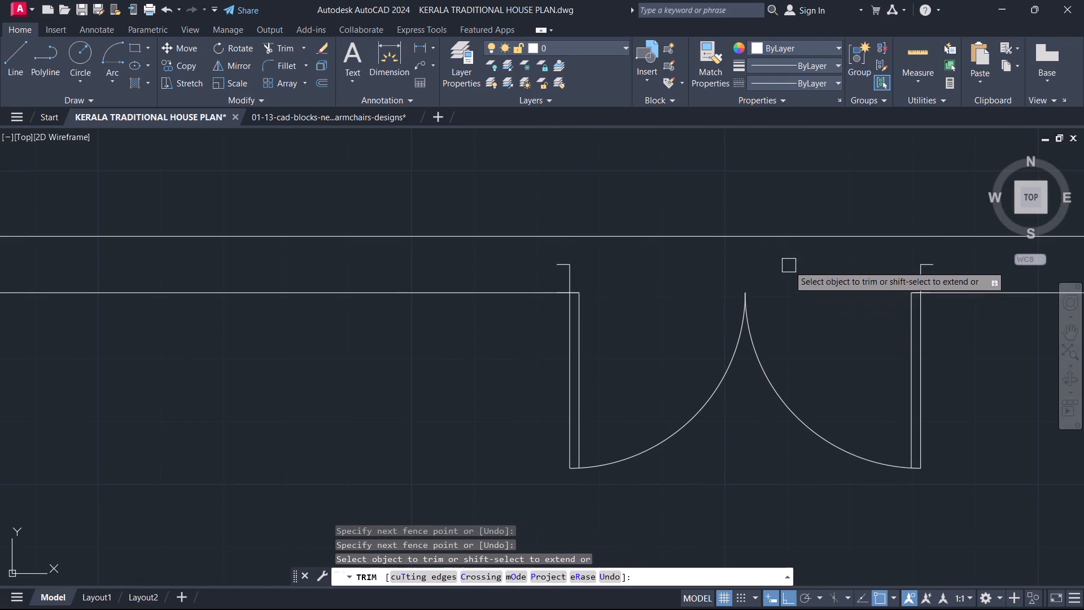
key("Escape")
Draw a wall end line across the front wall's thickness on each side of the copied double door.
key("l")
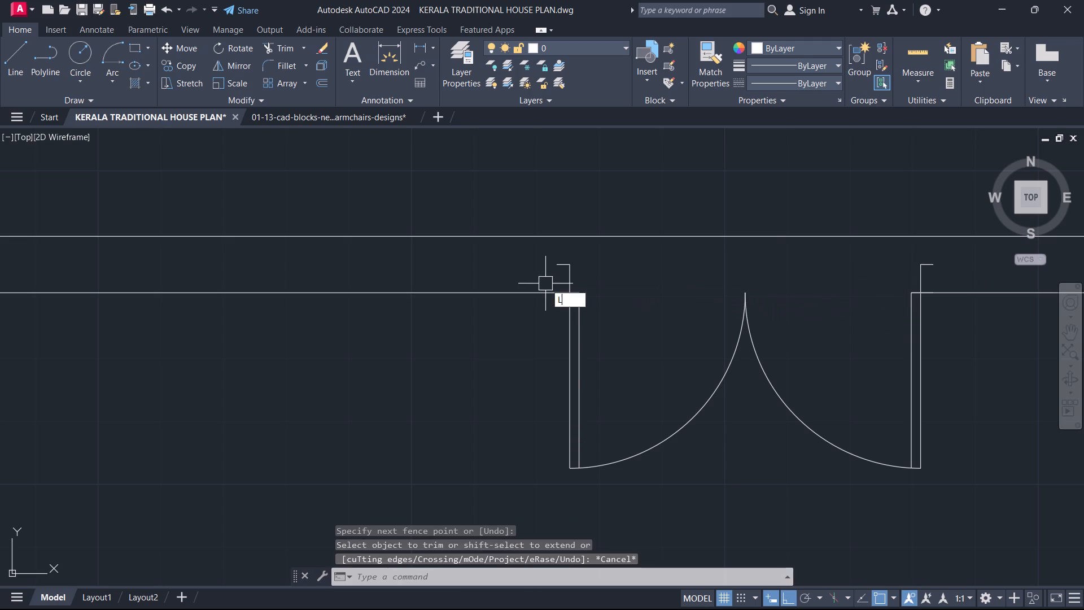
key("space")
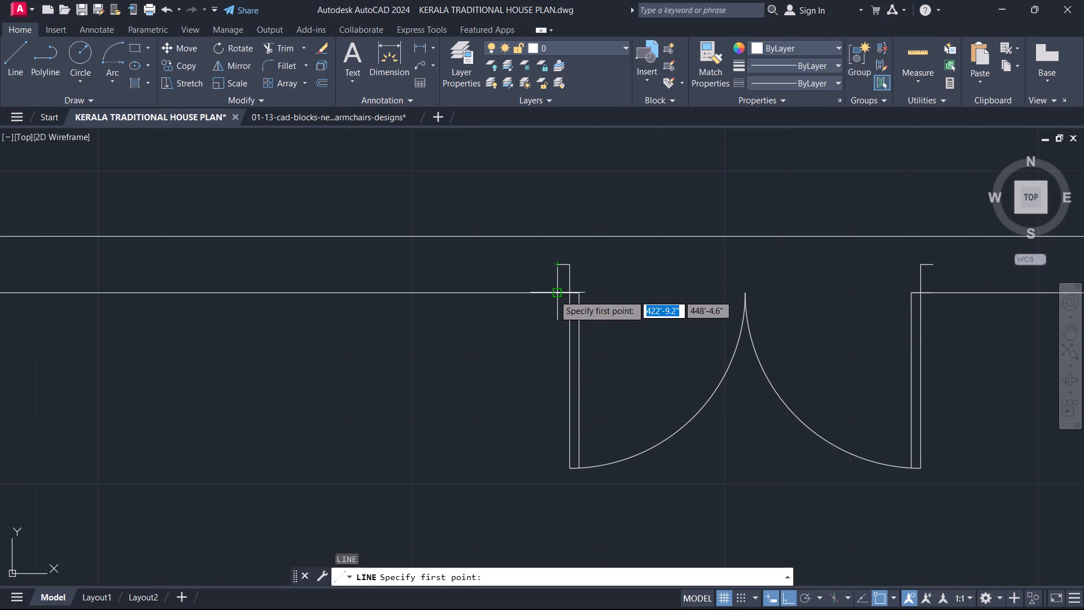
left_click(553, 294)
left_click(555, 236)
key("Escape")
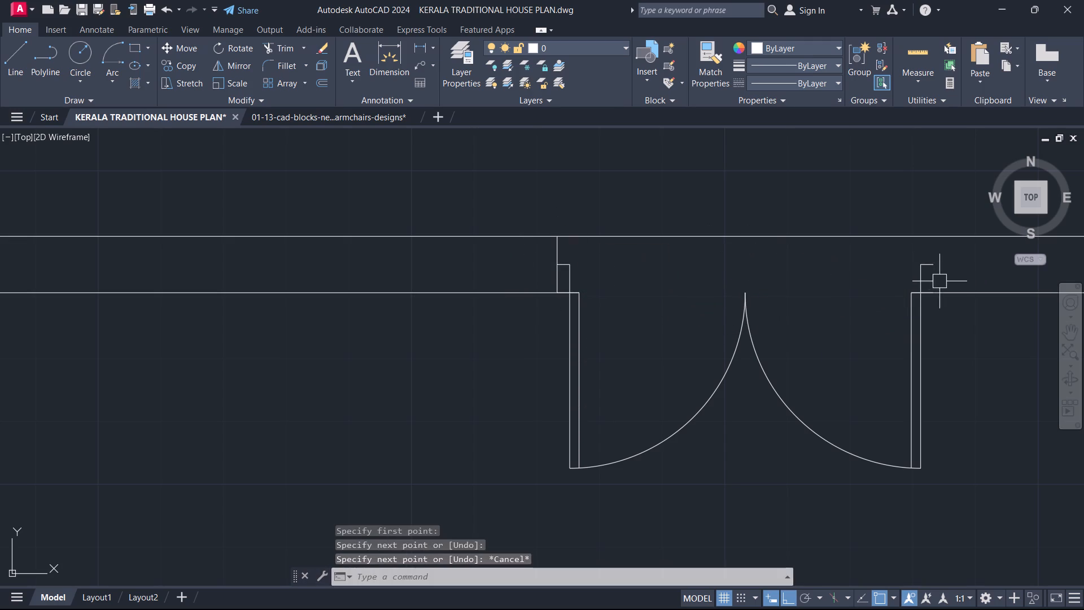
key("space")
left_click(940, 293)
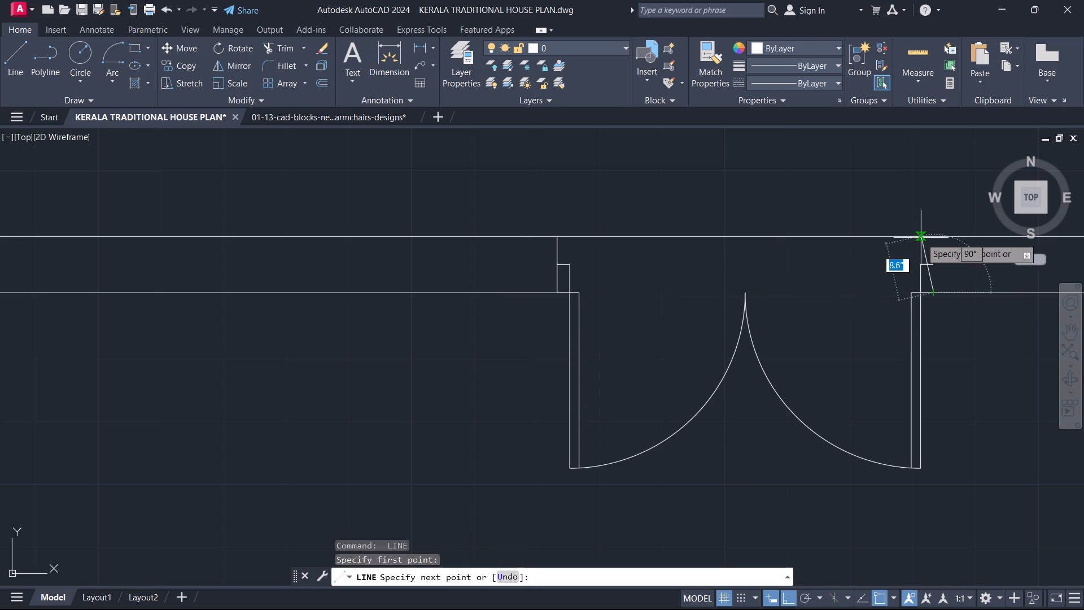
left_click(934, 232)
key("Escape")
Trim the front wall's inner line between the two new wall end lines to open the doorway.
type("TR")
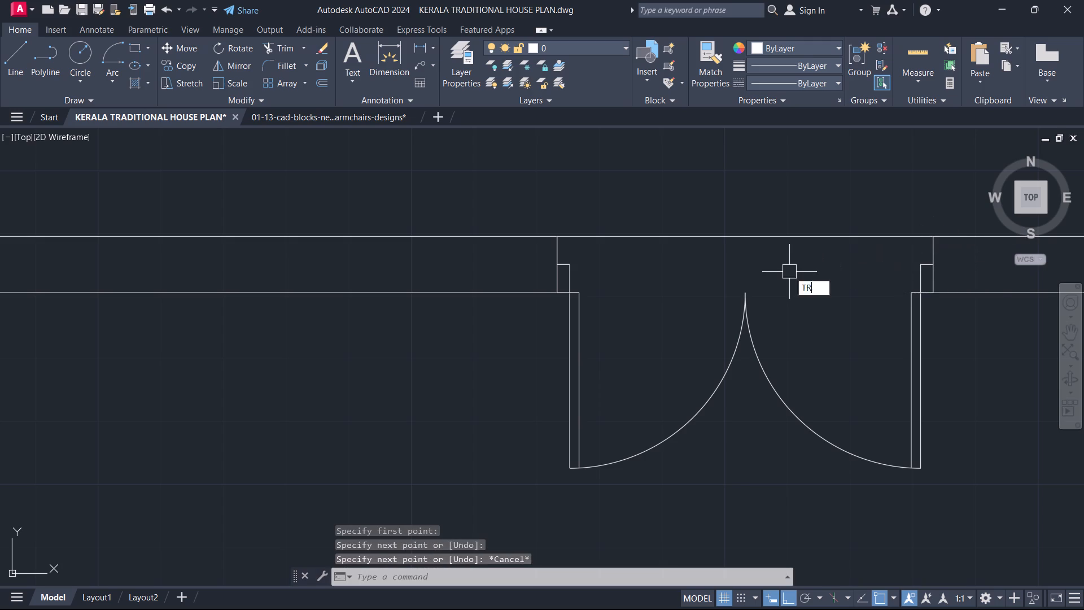
key("space")
left_click_drag(789, 272, 788, 267)
left_click(783, 193)
key("Escape")
Mirror the front double door and frames across a horizontal line through the wall's midpoint, erasing the source objects.
scroll(759, 245, "down", 4)
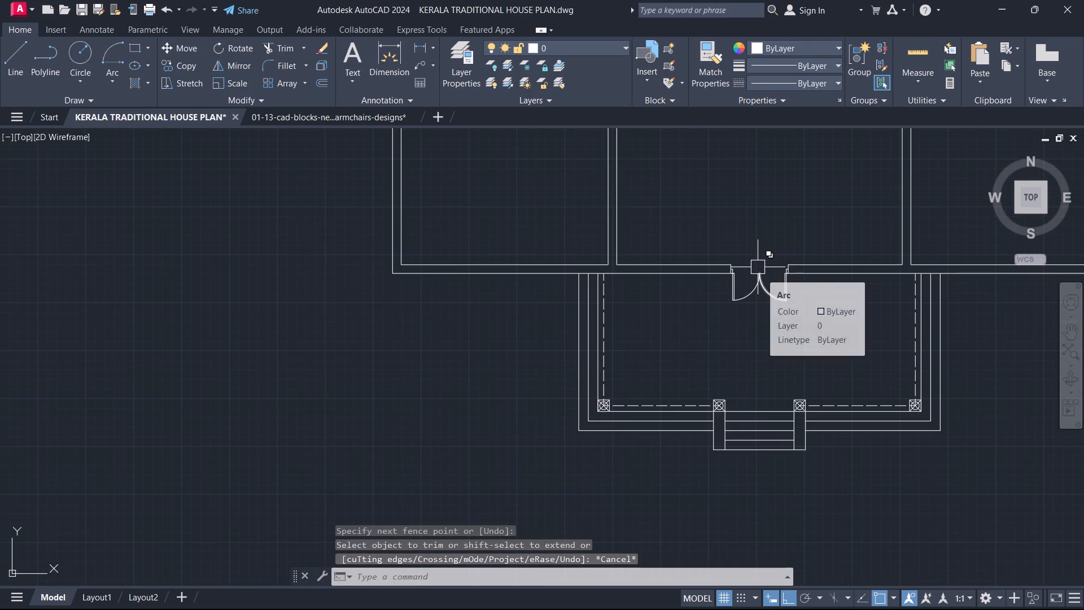
scroll(767, 264, "up", 4)
left_click_drag(471, 282, 477, 282)
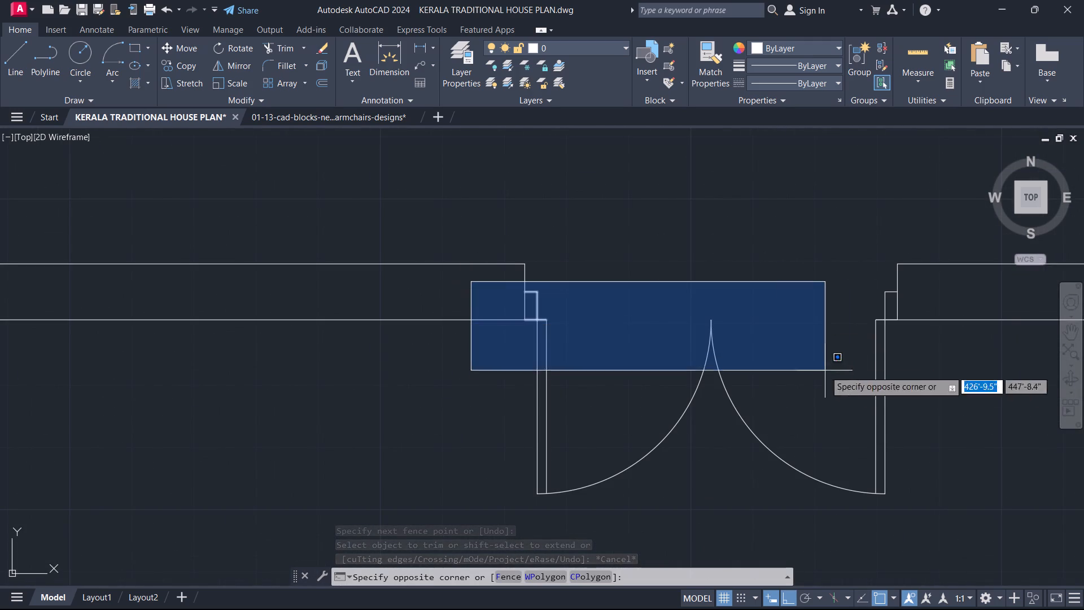
left_click(960, 499)
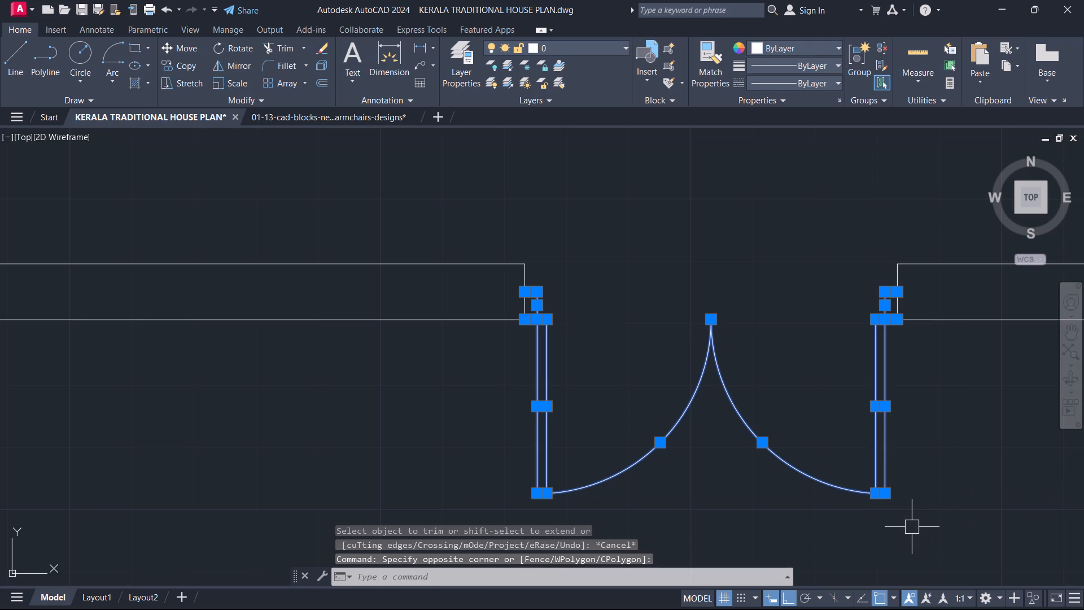
type("MI")
key("space")
scroll(584, 306, "up", 3)
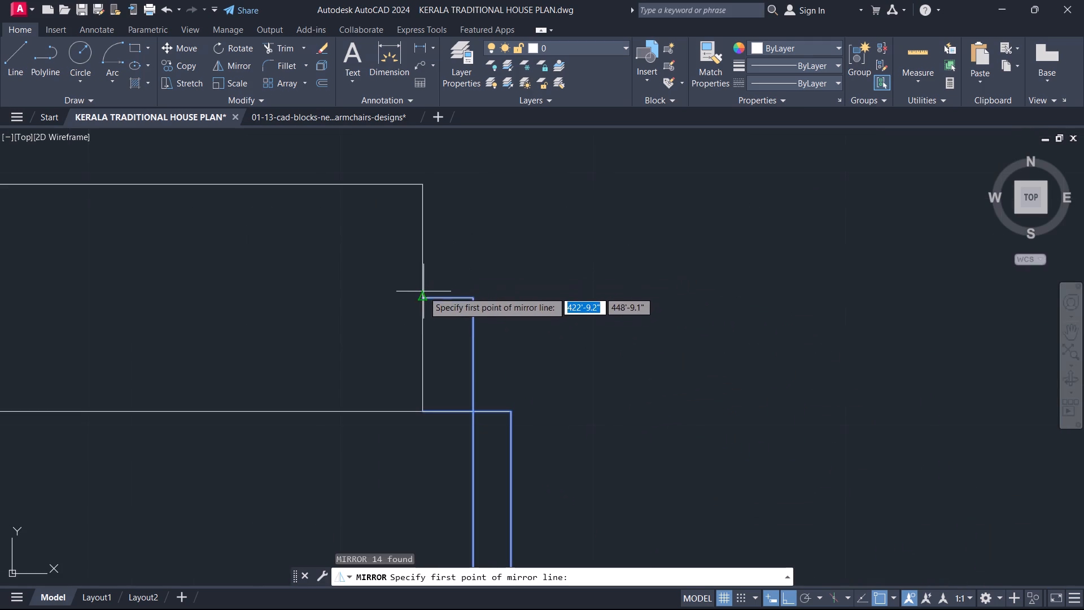
left_click(423, 295)
left_click(536, 293)
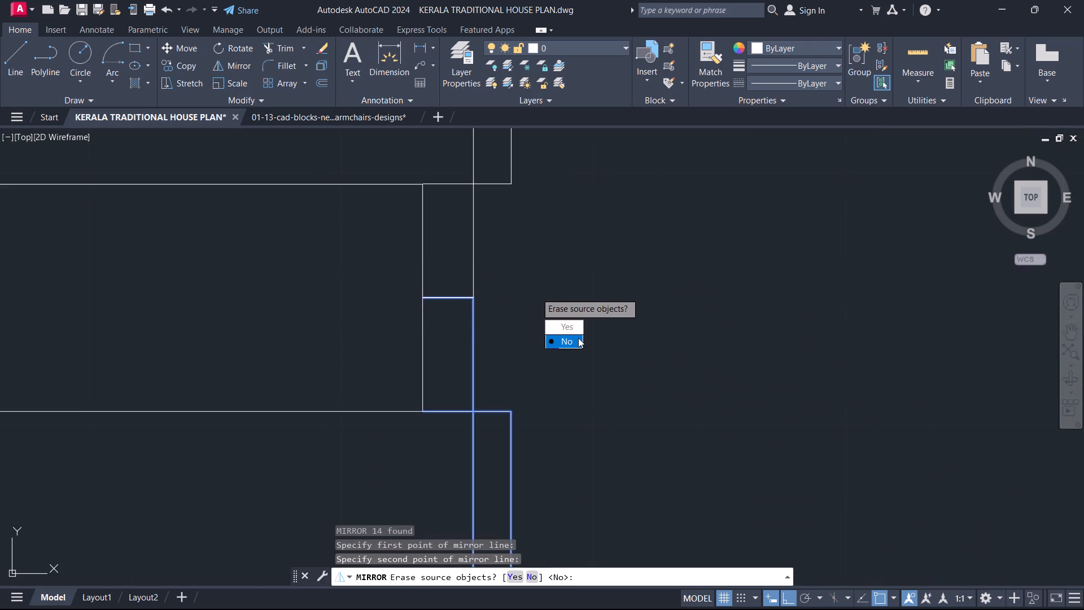
left_click_drag(572, 325, 536, 293)
scroll(495, 356, "down", 4)
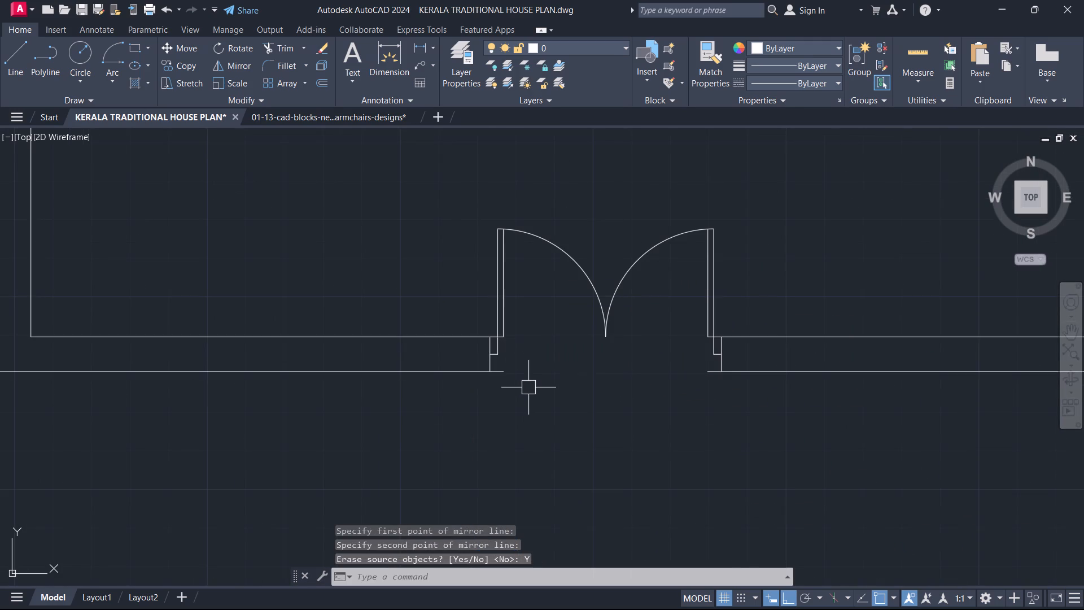
Trim the leftover line stubs projecting into the front doorway along the outer wall face on both sides.
key("t")
key("r")
key("space")
left_click(500, 377)
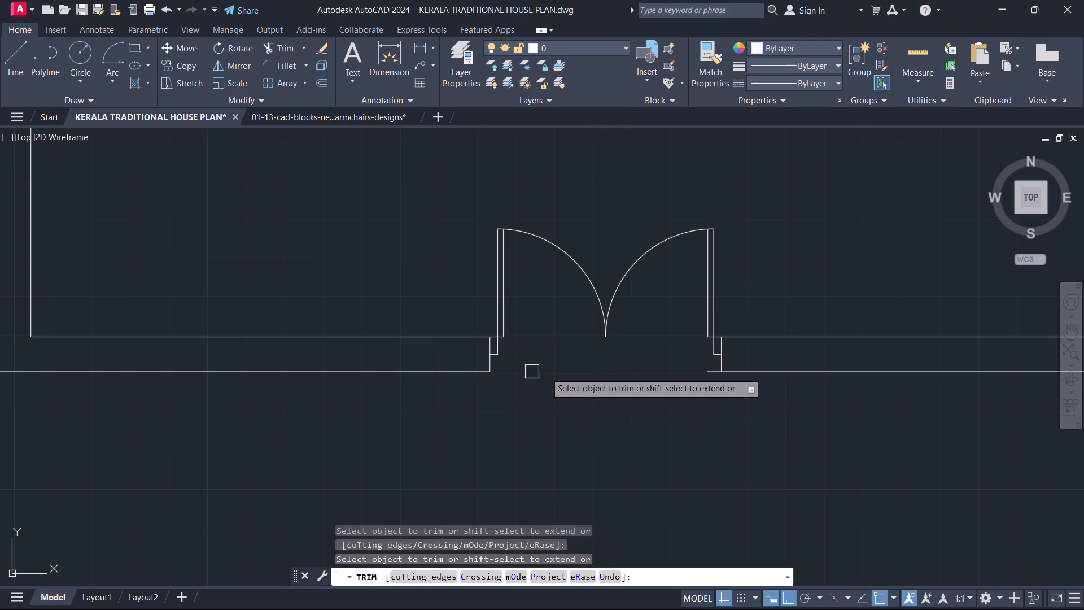
left_click(709, 375)
scroll(548, 411, "down", 1)
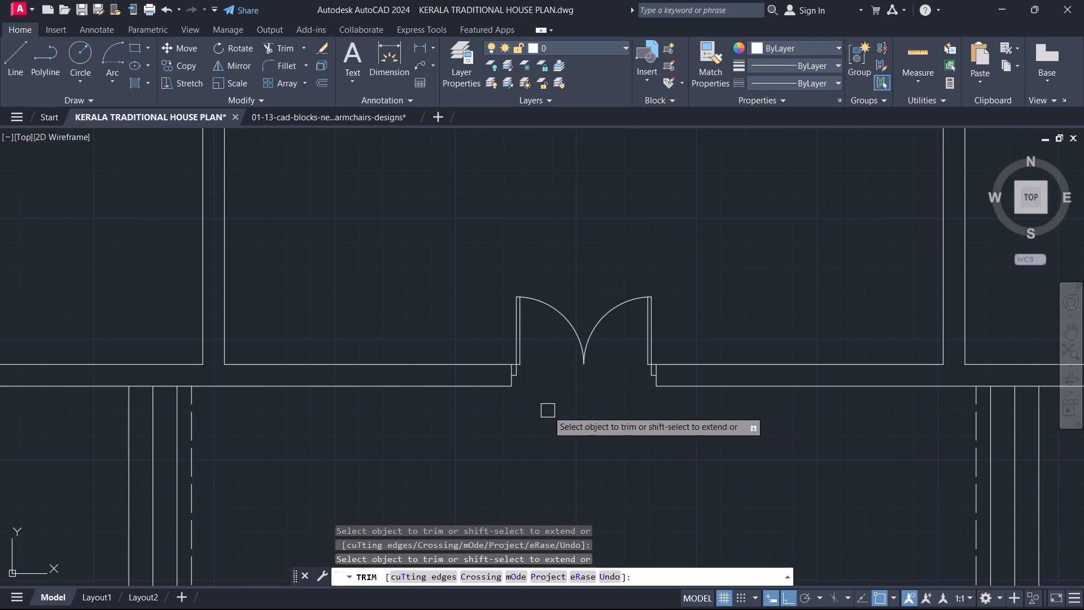
key("Escape")
Switch to the sofas and armchairs blocks drawing and examine the available seating sets.
scroll(541, 394, "down", 2)
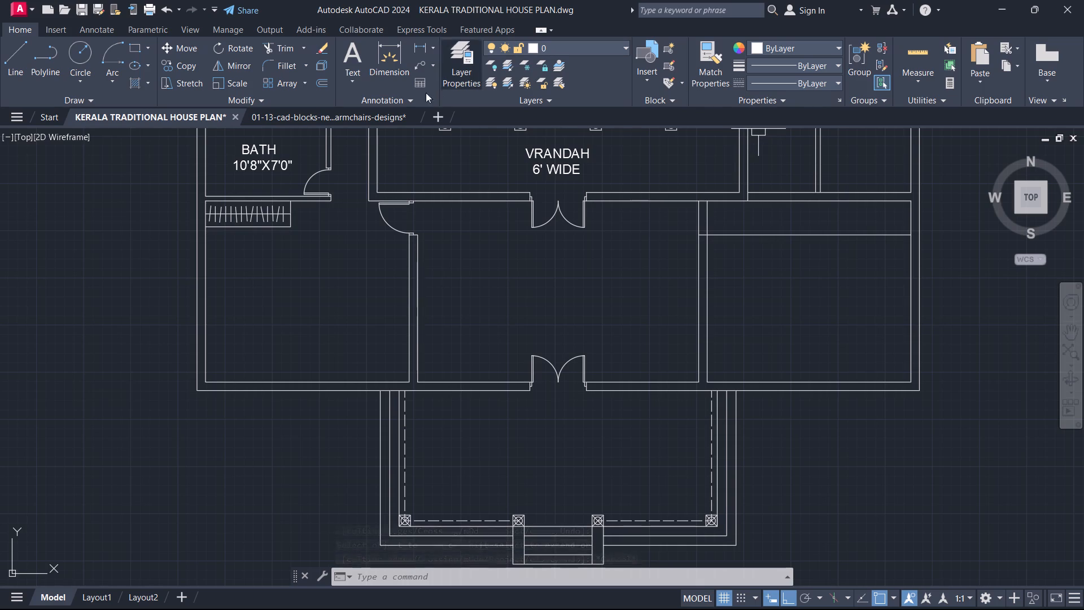
scroll(330, 206, "down", 1)
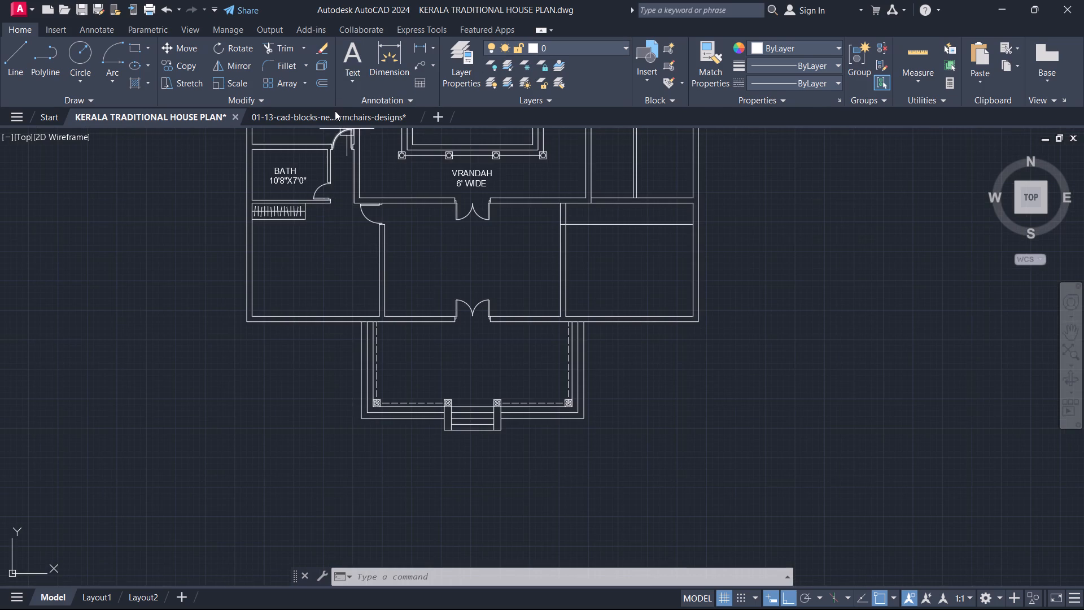
left_click(335, 111)
scroll(448, 310, "down", 2)
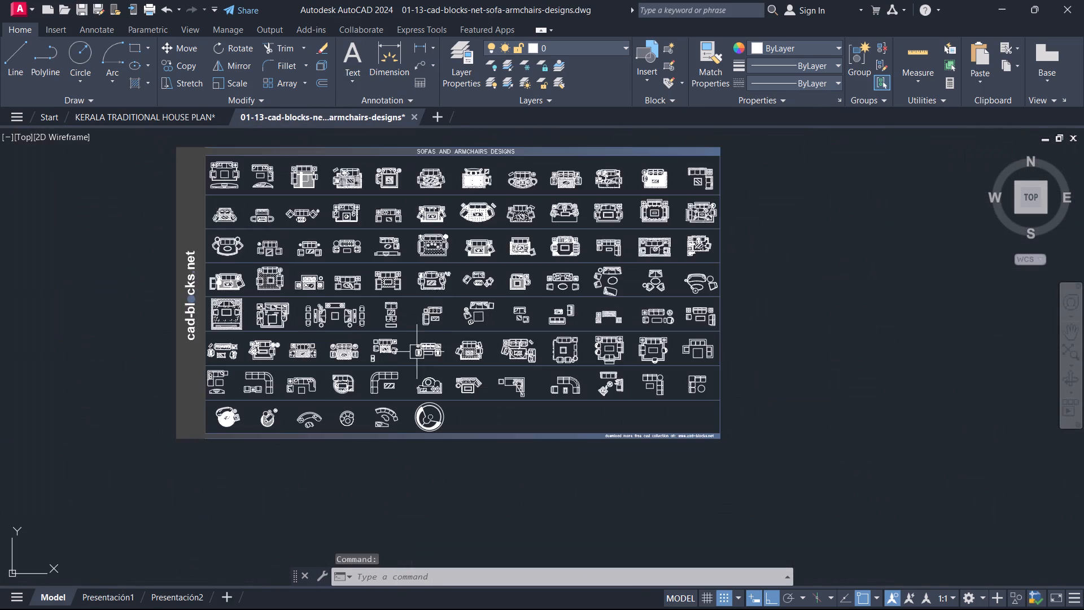
scroll(298, 370, "up", 2)
middle_click_drag(246, 259, 296, 375)
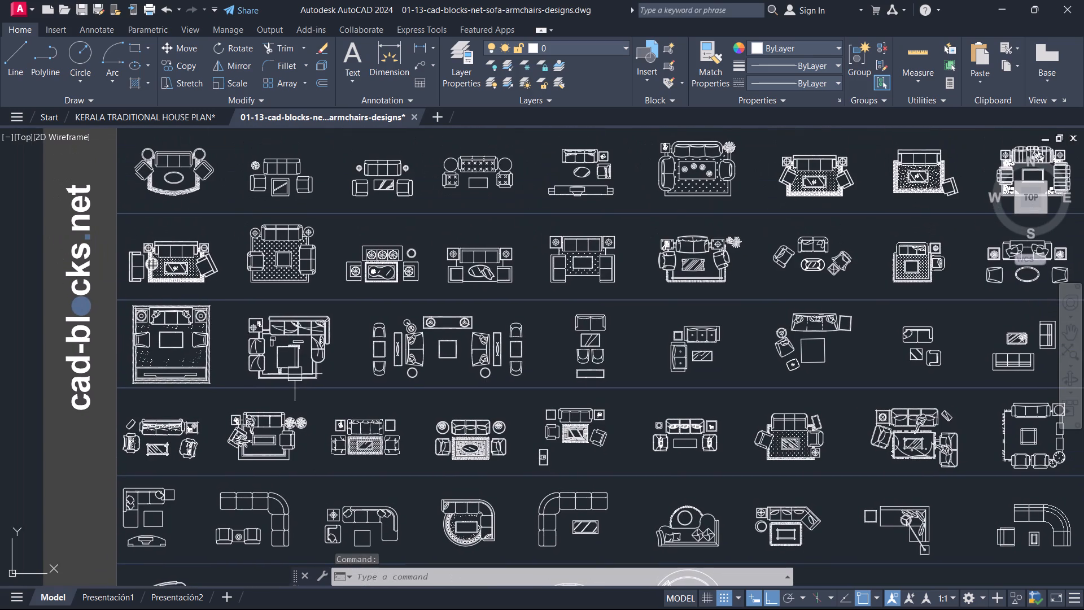
scroll(348, 329, "down", 1)
middle_click_drag(367, 347, 392, 440)
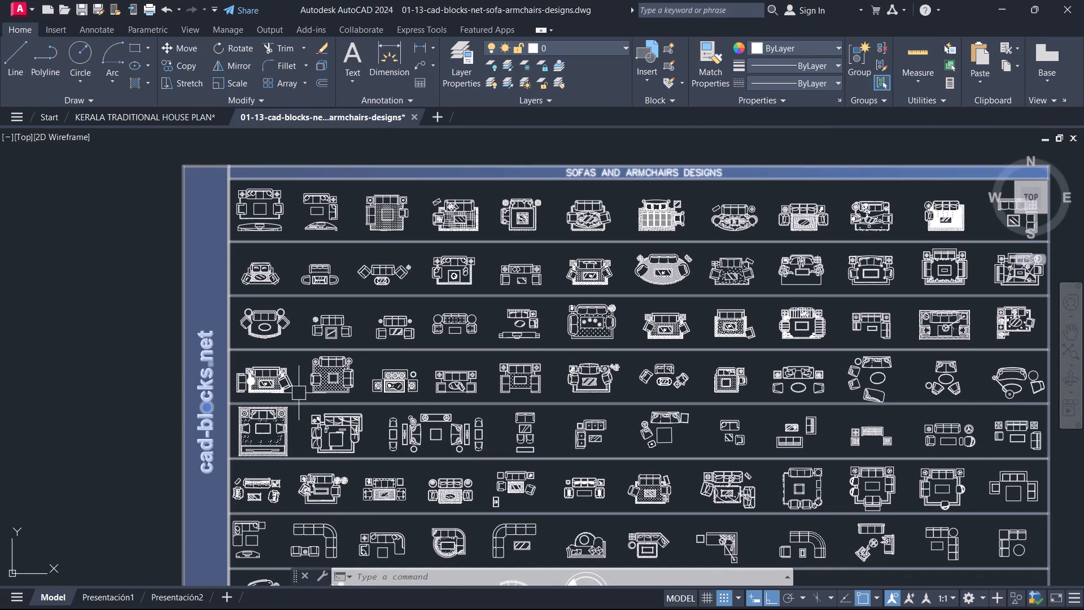
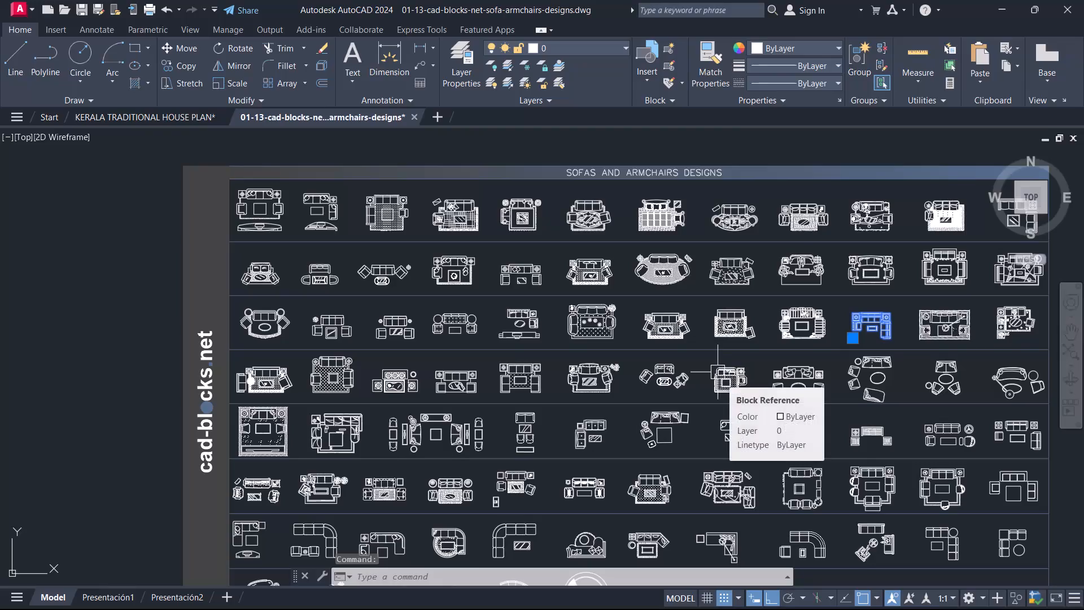
Copy the selected sofa set from the blocks drawing and paste it into the house plan drawing, clear of the plan.
key("ctrl+c")
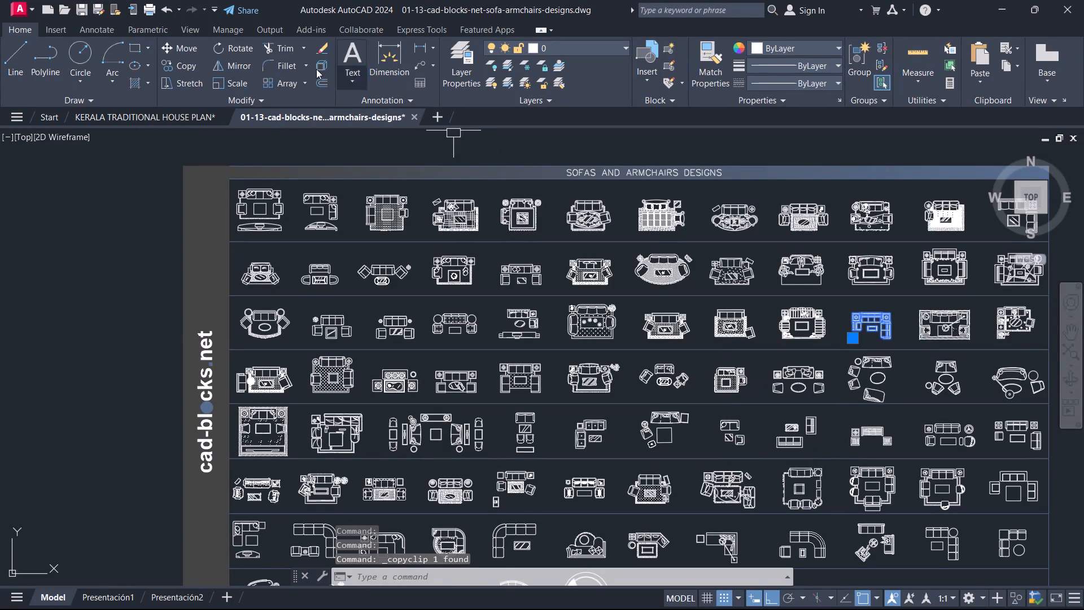
left_click(153, 121)
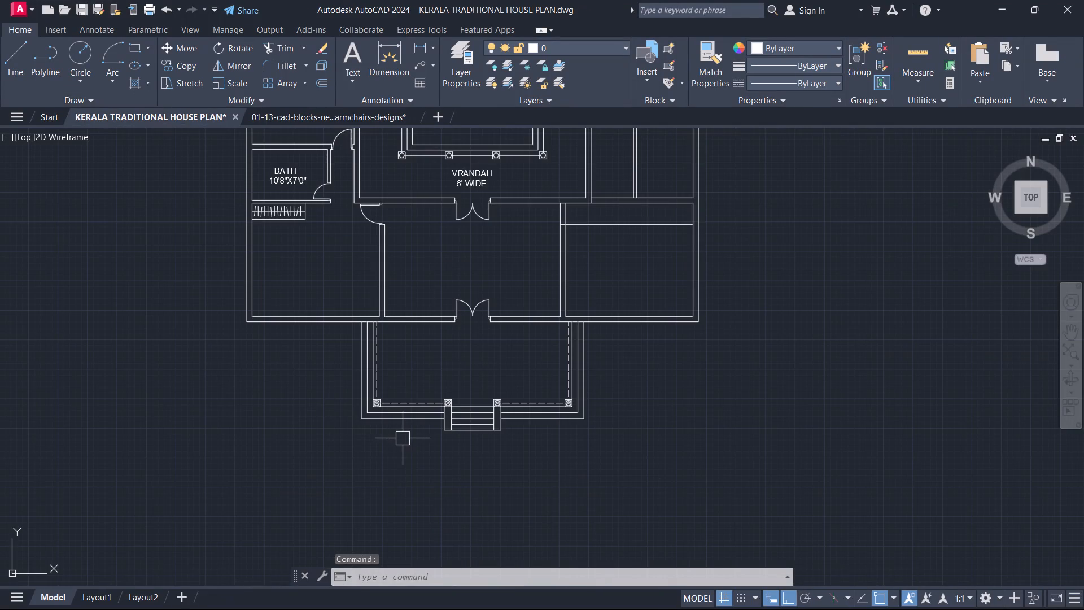
key("ctrl+v")
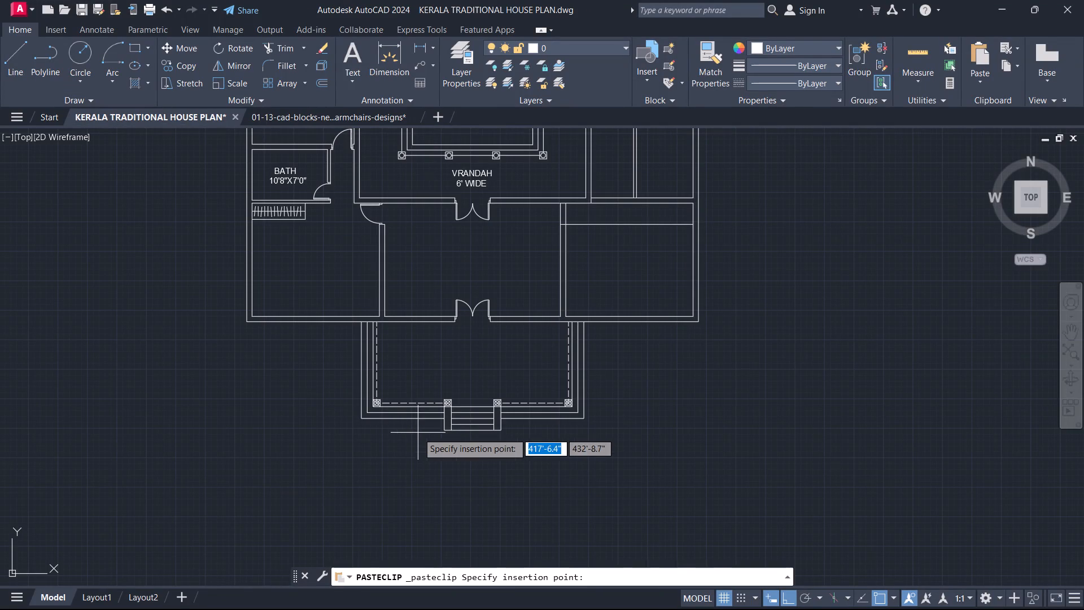
middle_click_drag(654, 395, 412, 609)
scroll(412, 609, "down", 3)
scroll(609, 360, "down", 6)
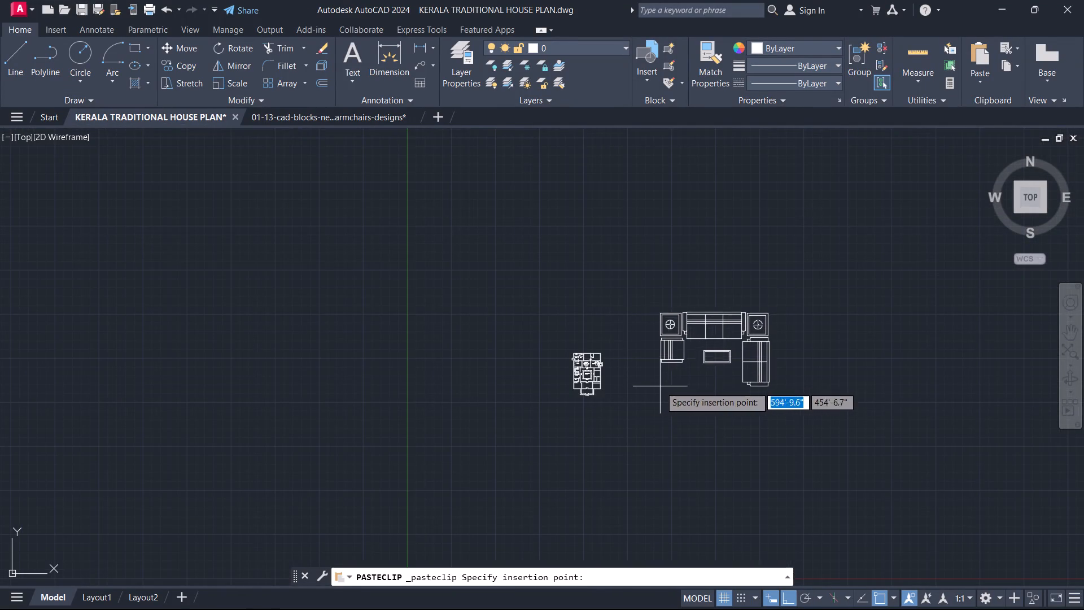
left_click(670, 383)
Rotate the pasted sofa set by 90°.
scroll(723, 367, "up", 1)
left_click(773, 333)
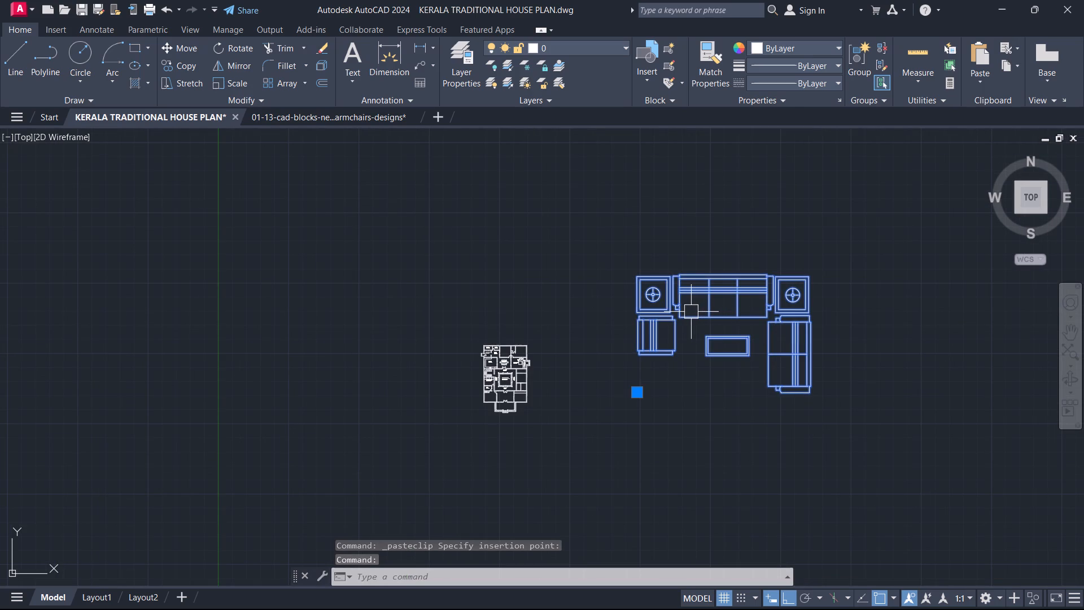
type("RO")
key("space")
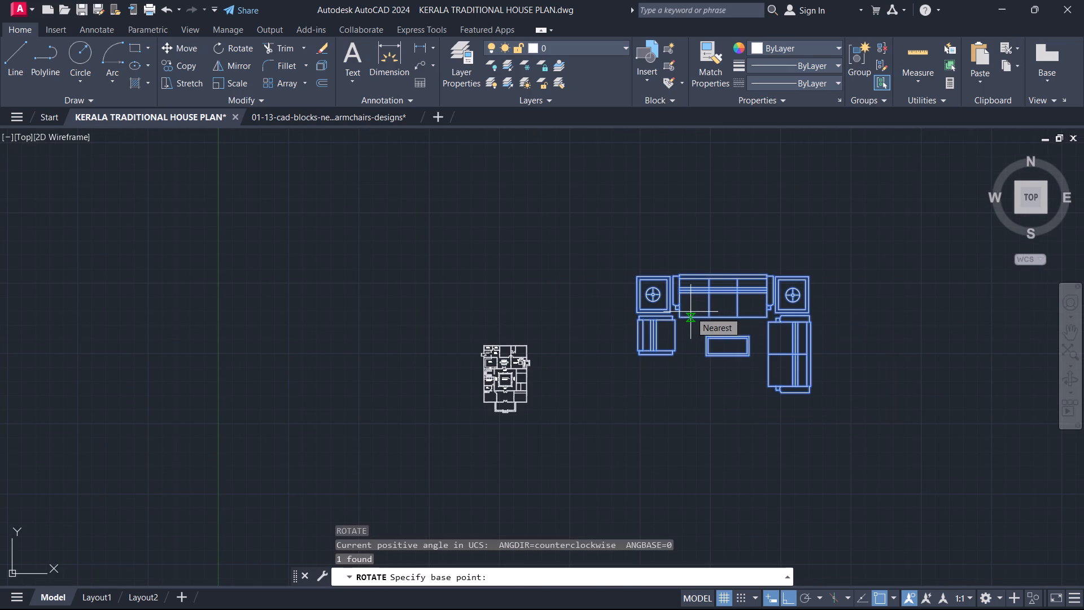
left_click(690, 312)
left_click(653, 215)
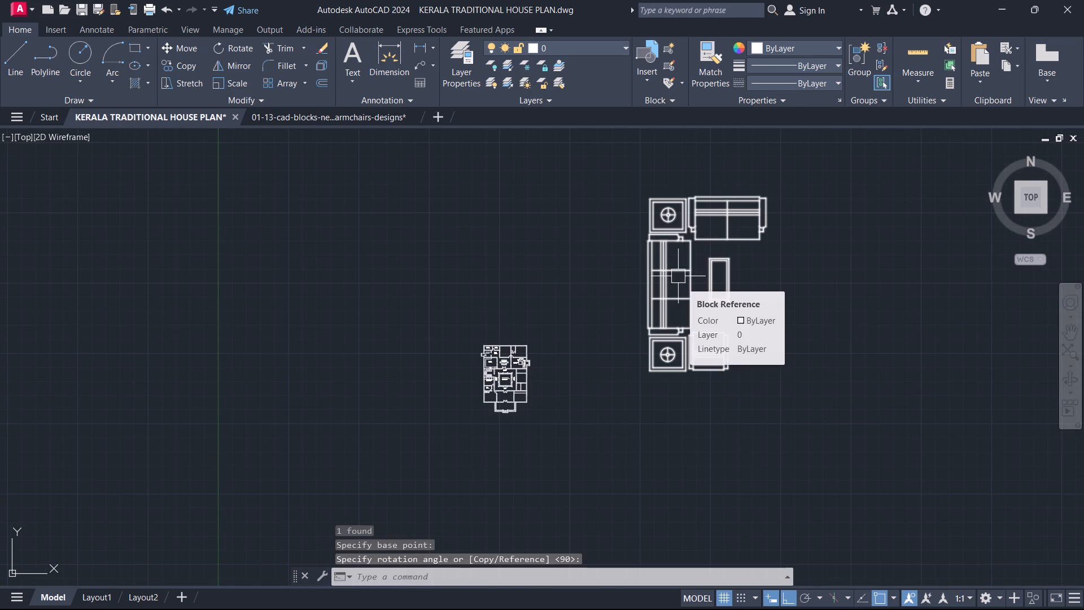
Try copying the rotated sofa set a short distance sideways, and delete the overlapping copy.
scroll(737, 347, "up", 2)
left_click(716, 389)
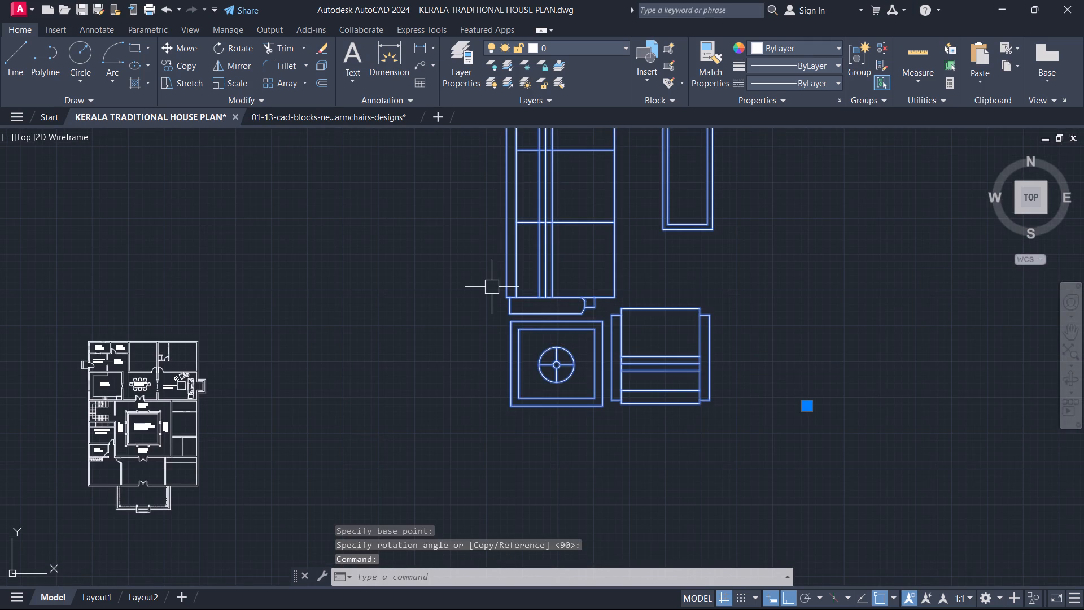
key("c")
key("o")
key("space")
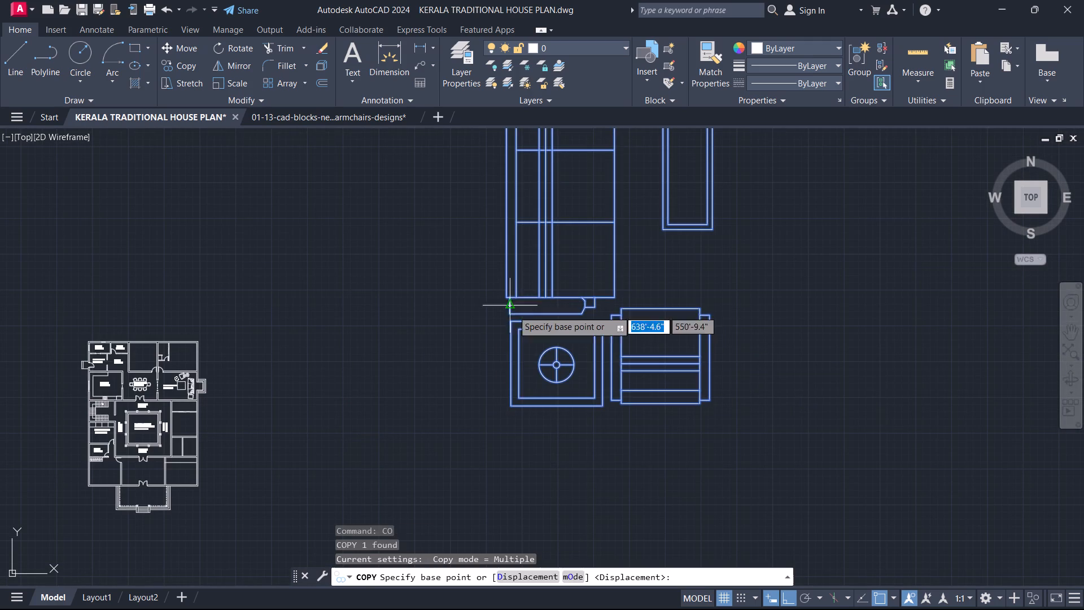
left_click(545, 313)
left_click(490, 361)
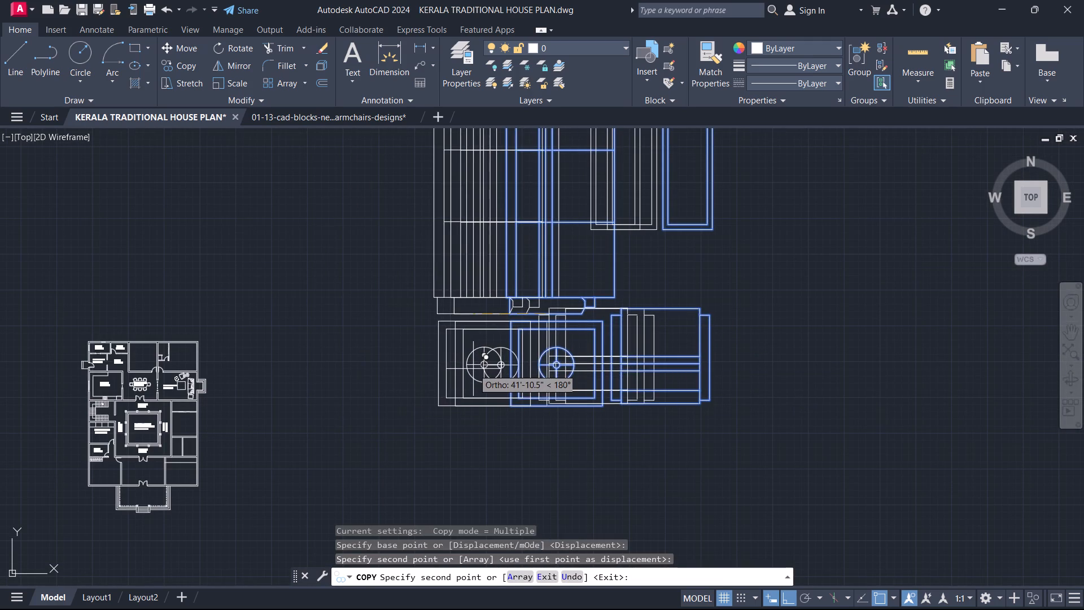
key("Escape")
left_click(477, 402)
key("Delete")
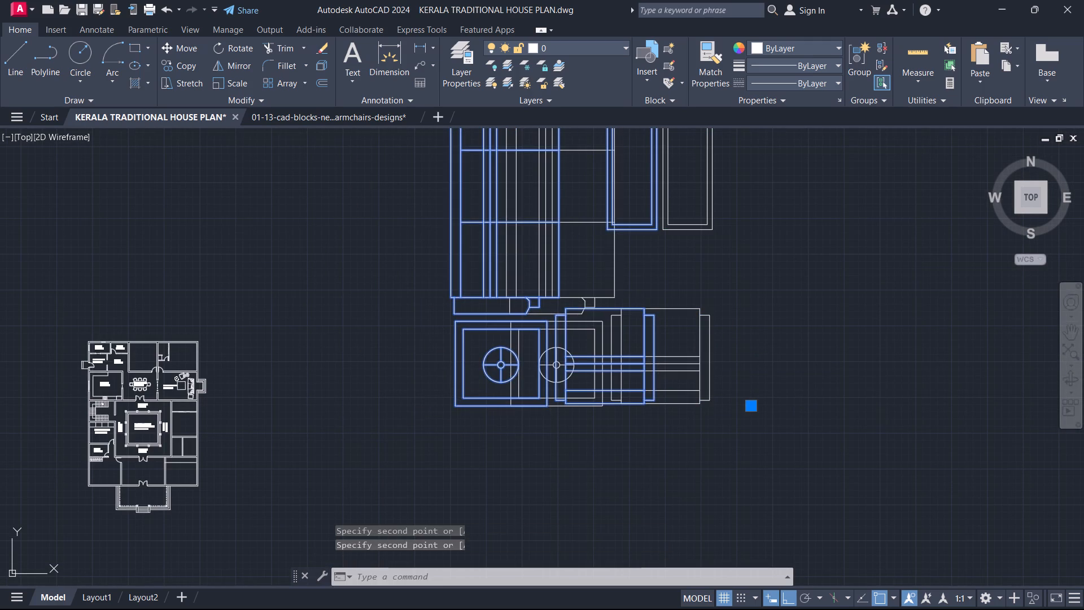
Scale the sofa set down from a point beside its long sofa, judging the size freehand to suit the plan.
left_click(540, 268)
key("s")
key("c")
key("space")
left_click(514, 300)
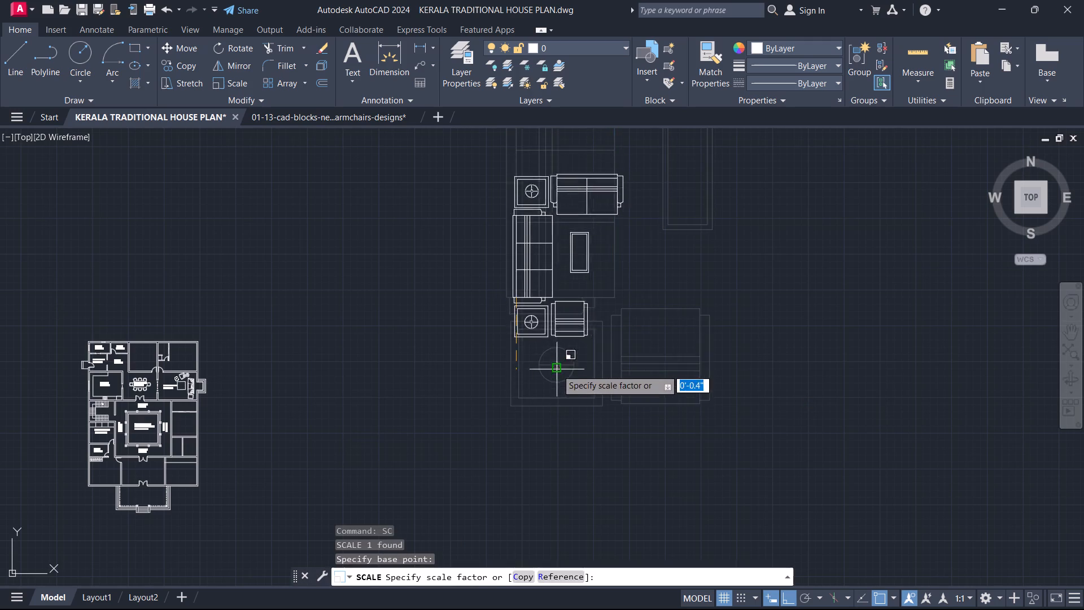
scroll(549, 307, "up", 3)
left_click(455, 222)
key("grave")
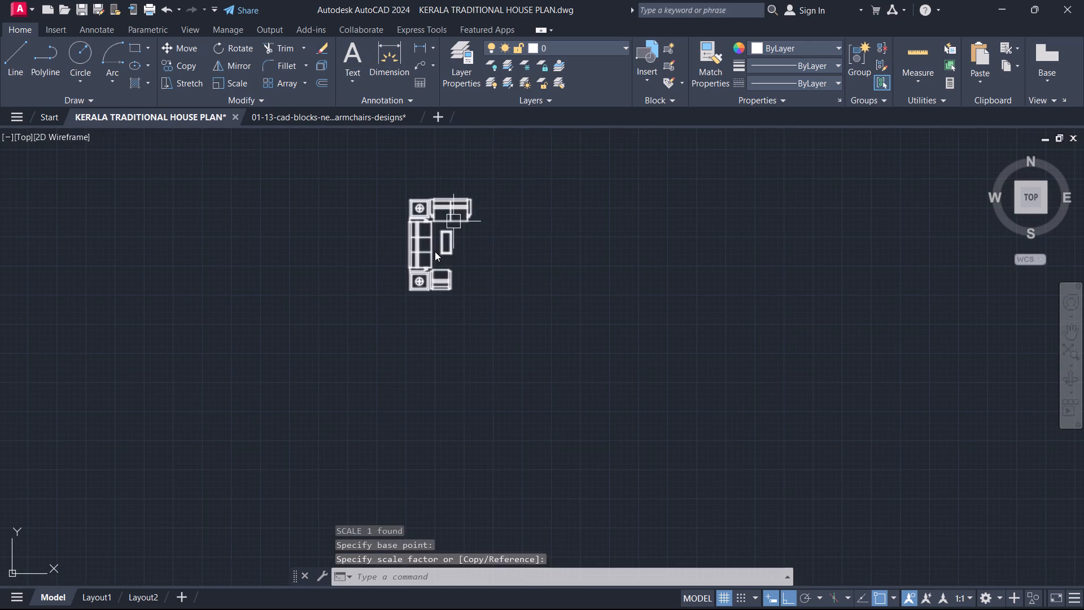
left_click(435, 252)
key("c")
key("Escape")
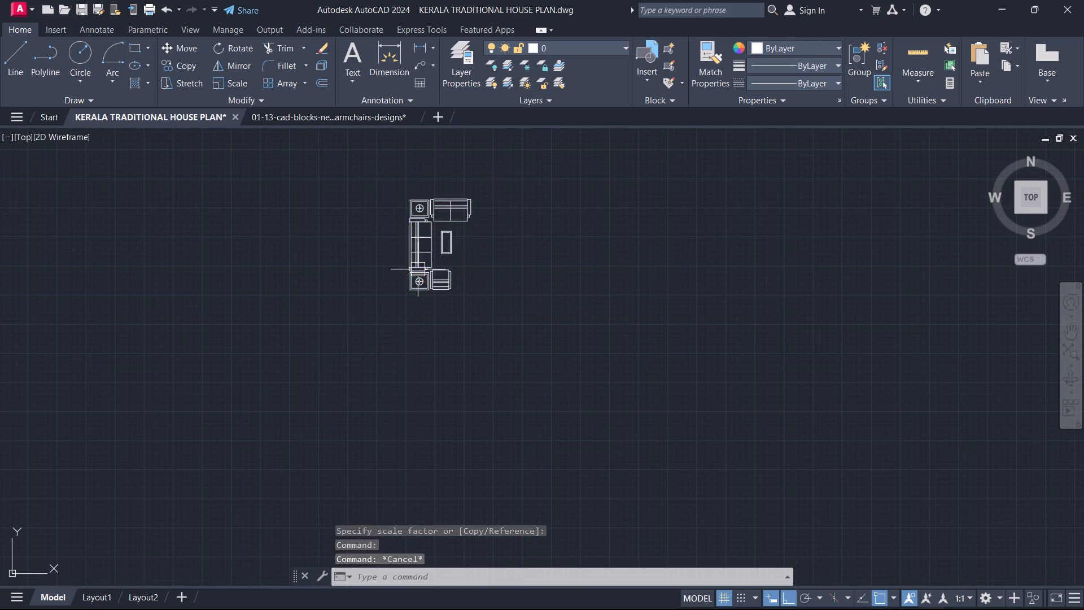
Move the sofa set into the front hall with object snap and ortho off, placing the long sofa along the west wall.
left_click(419, 269)
type("M")
key("space")
left_click(432, 276)
middle_click_drag(403, 295, 788, 268)
key("F3")
key("F9")
key("F8")
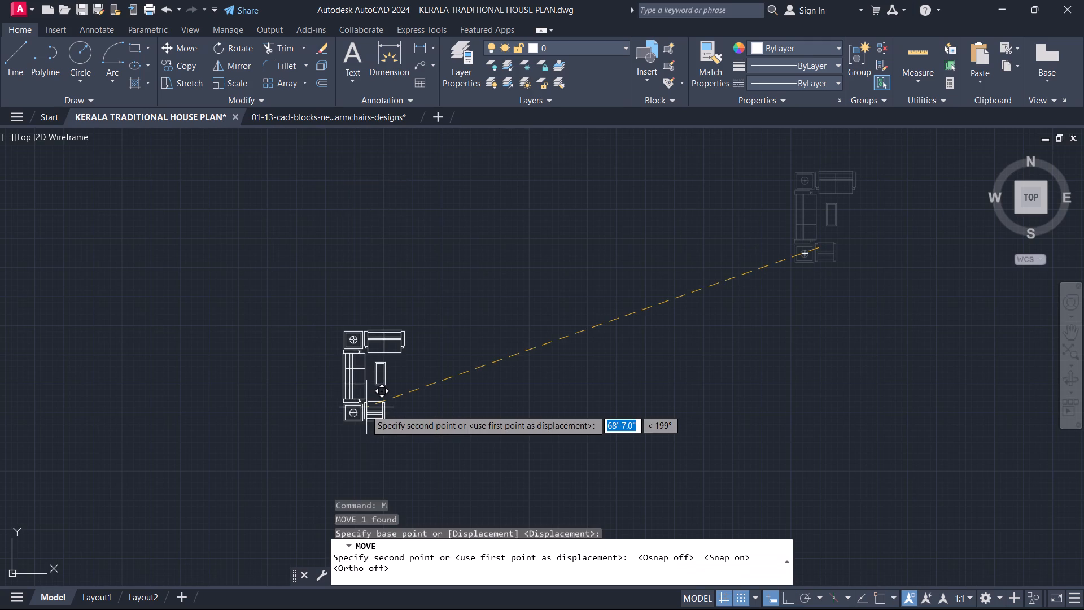
key("F9")
middle_click_drag(358, 422, 639, 363)
scroll(639, 363, "down", 1)
middle_click_drag(294, 416, 480, 254)
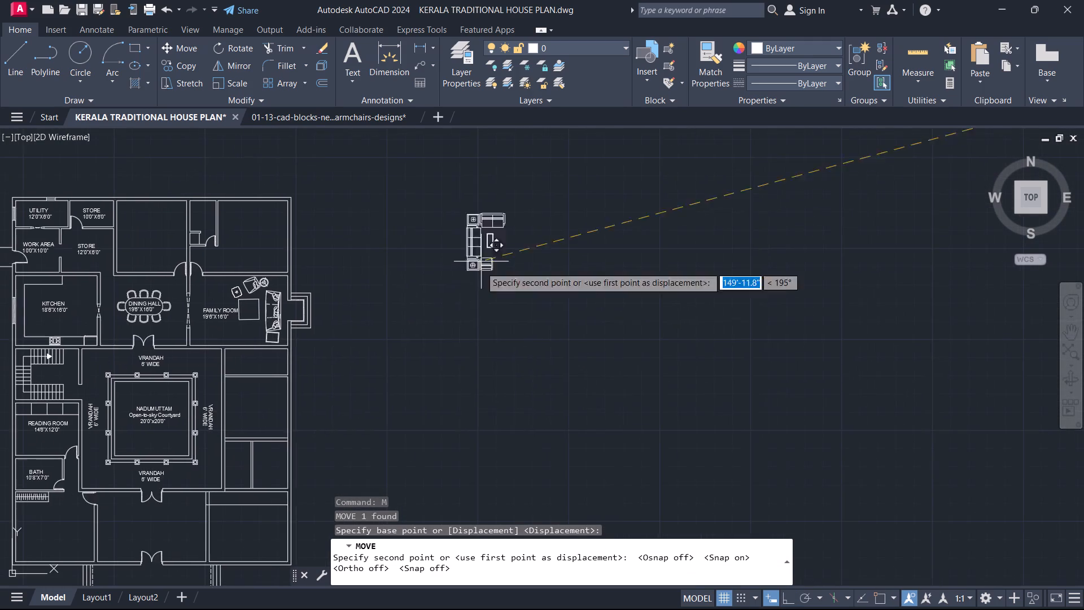
middle_click_drag(264, 442, 443, 299)
scroll(361, 416, "up", 3)
scroll(324, 364, "up", 1)
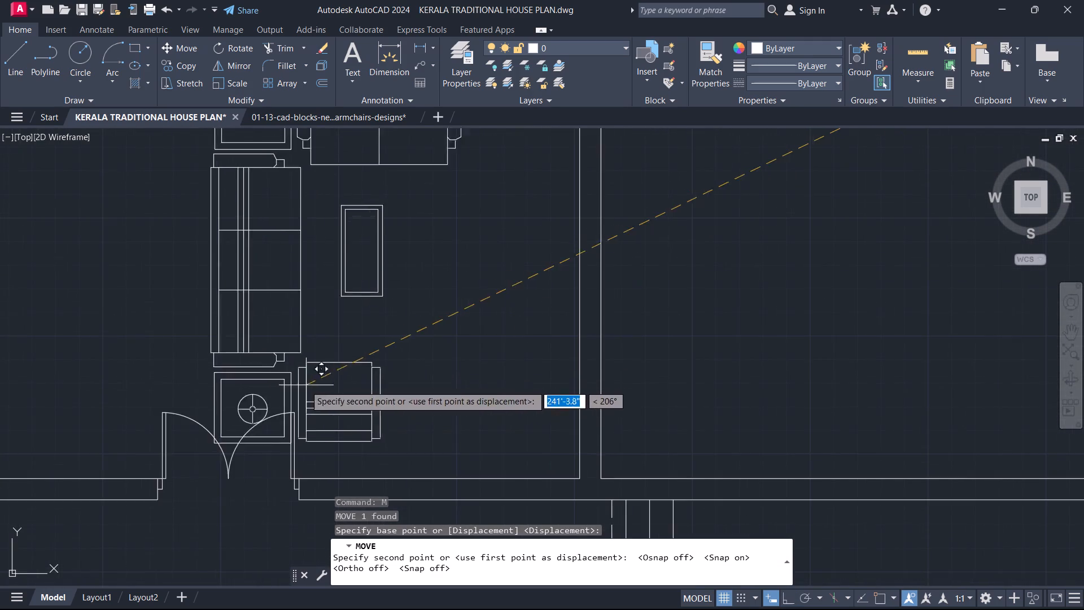
middle_click_drag(202, 402, 487, 546)
middle_click_drag(371, 487, 356, 204)
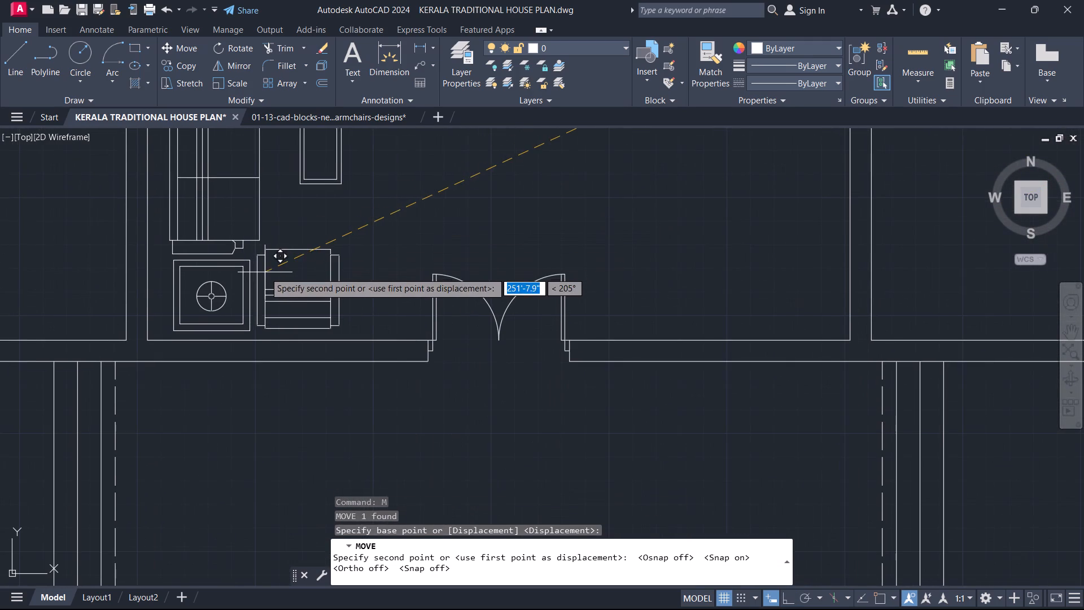
left_click(264, 271)
key("Escape")
Trim the front hall's east wall lines north of the guide line, and the guide line's excess across the adjoining room, to open a doorway.
scroll(269, 268, "down", 3)
middle_click_drag(270, 266, 296, 338)
scroll(291, 335, "up", 2)
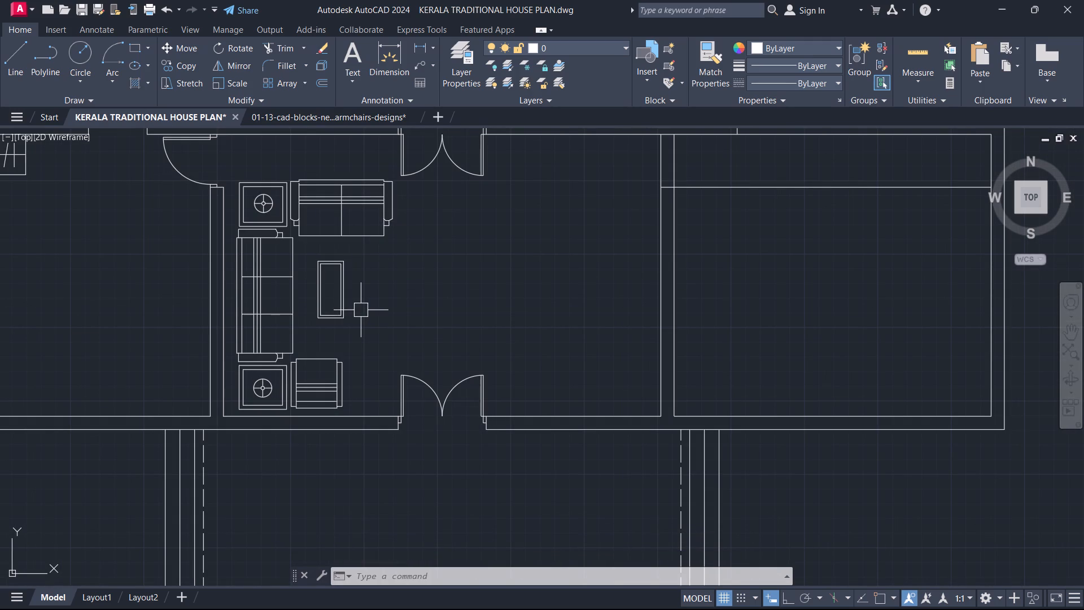
middle_click_drag(557, 313, 359, 398)
scroll(359, 398, "down", 1)
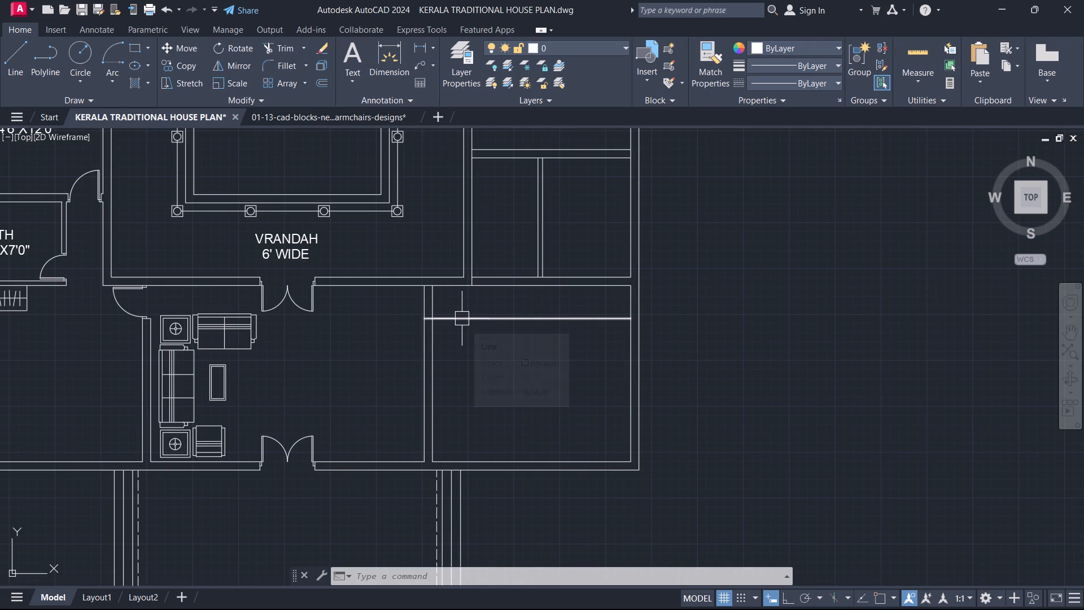
scroll(462, 319, "up", 1)
type("TR")
key("space")
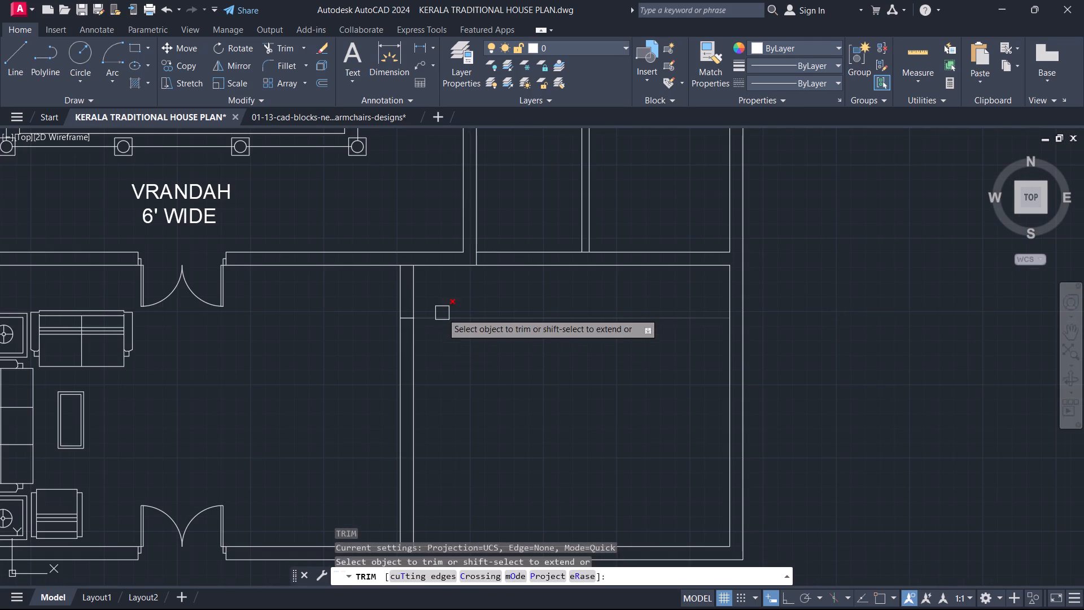
left_click(444, 306)
left_click(367, 290)
left_click(460, 300)
left_click(465, 343)
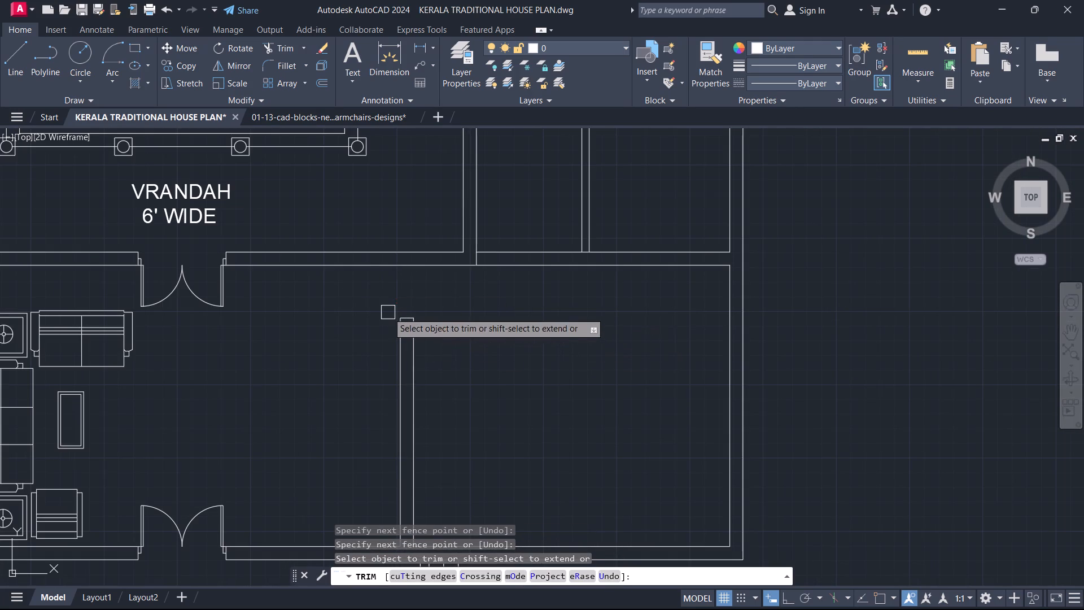
middle_click_drag(147, 320, 573, 321)
scroll(147, 320, "up", 1)
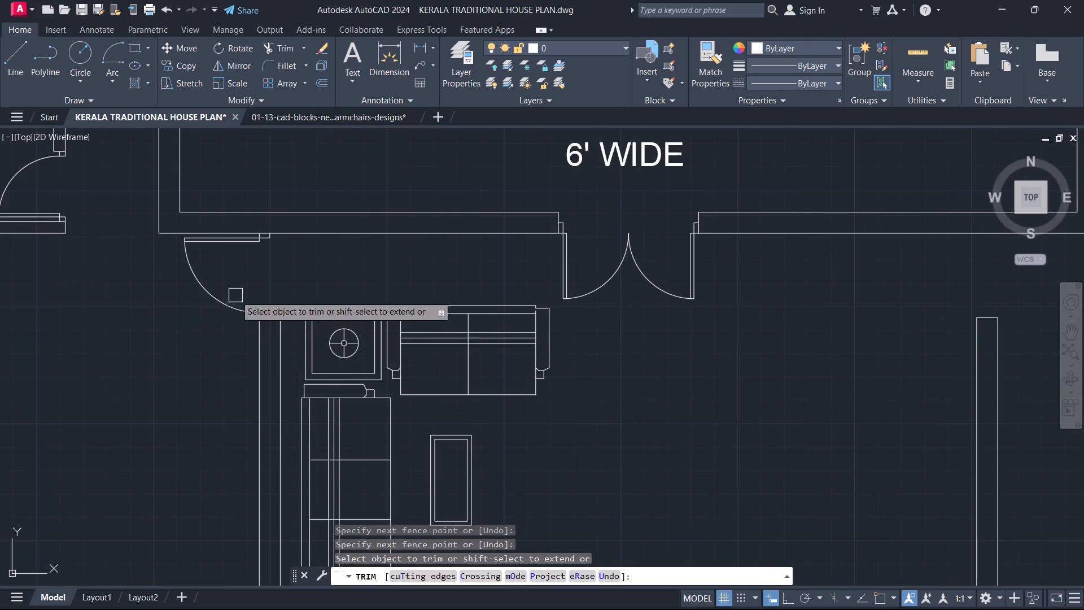
key("Escape")
Copy the single door and its frames from the hall's west wall to the east doorway, snapping the frame corner to the wall end's midpoint.
scroll(198, 247, "up", 3)
left_click(106, 177)
middle_click_drag(483, 421, 415, 160)
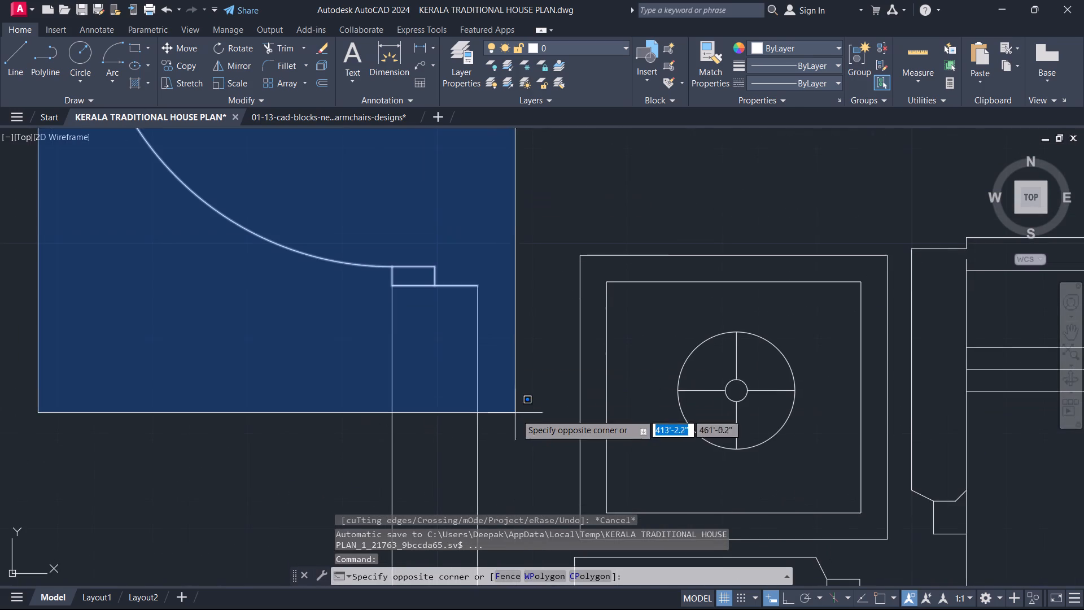
left_click(469, 407)
key("c")
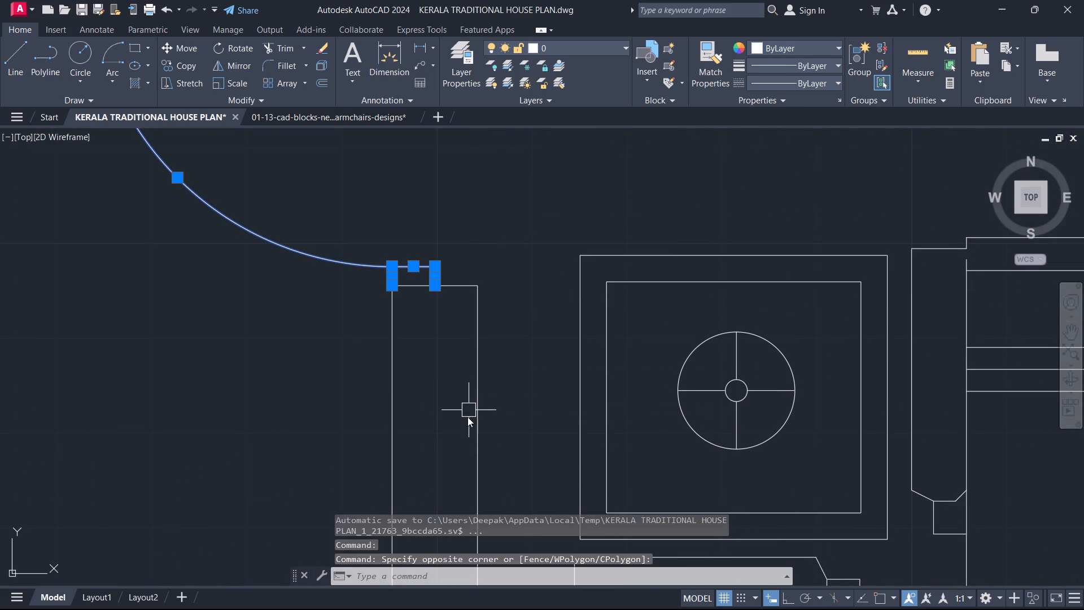
type("O")
key("space")
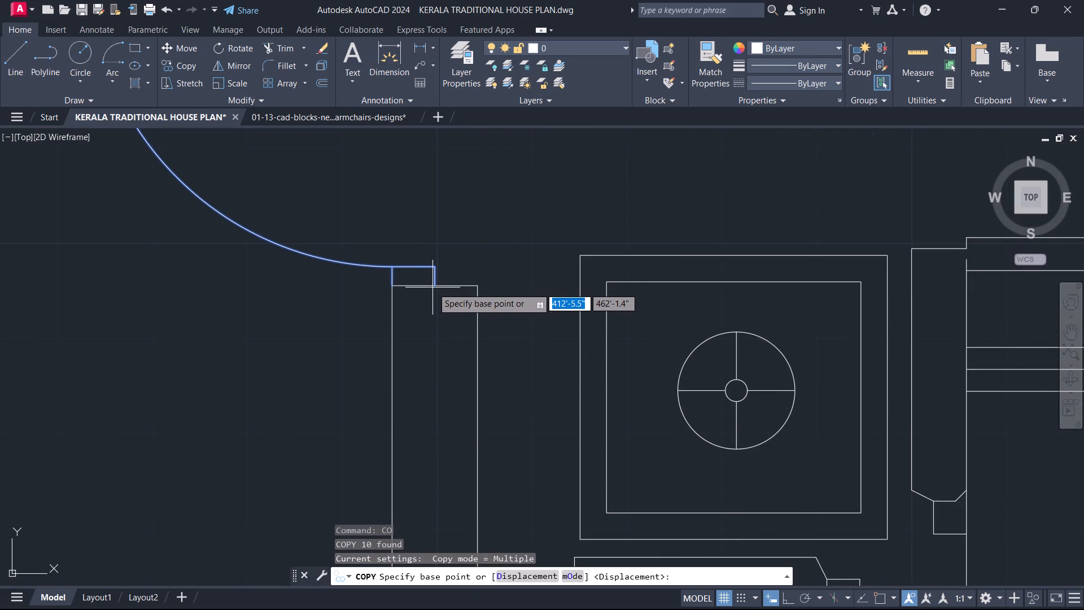
key("F3")
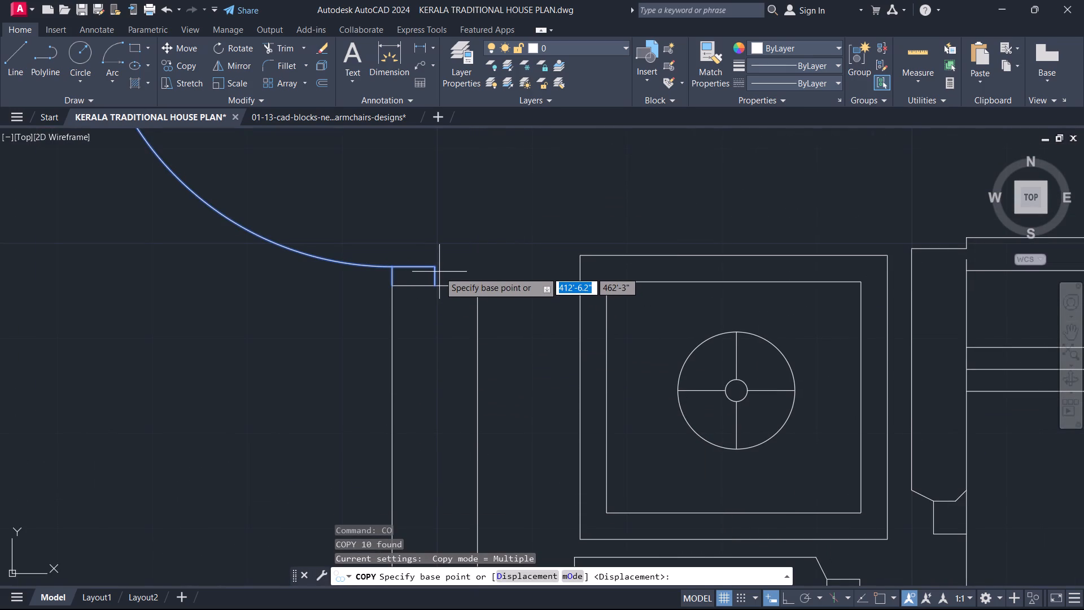
key("F8")
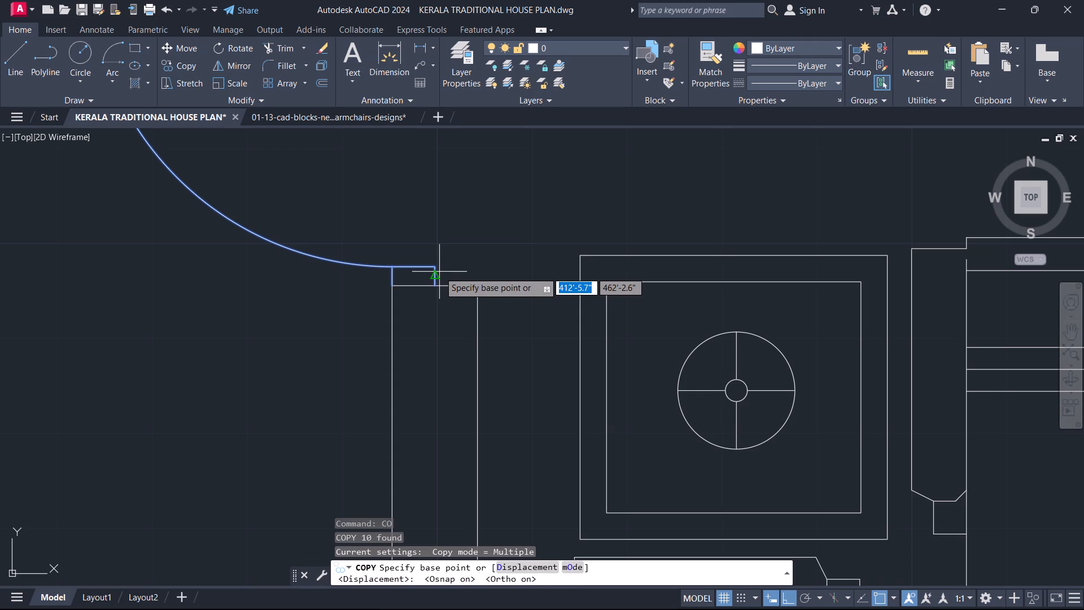
left_click(437, 287)
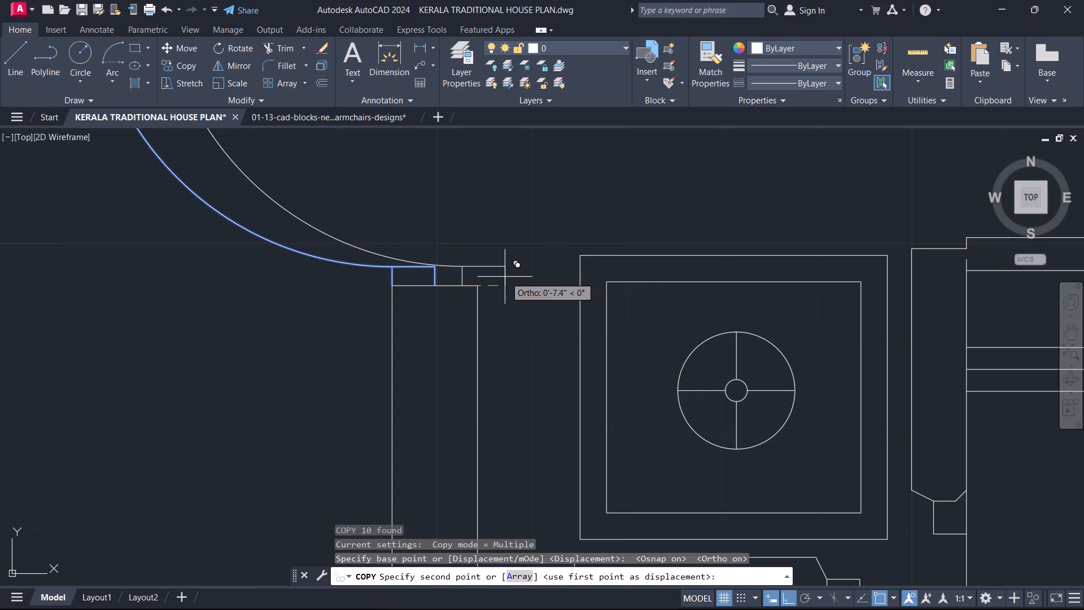
scroll(679, 279, "down", 4)
middle_click_drag(947, 267, 249, 259)
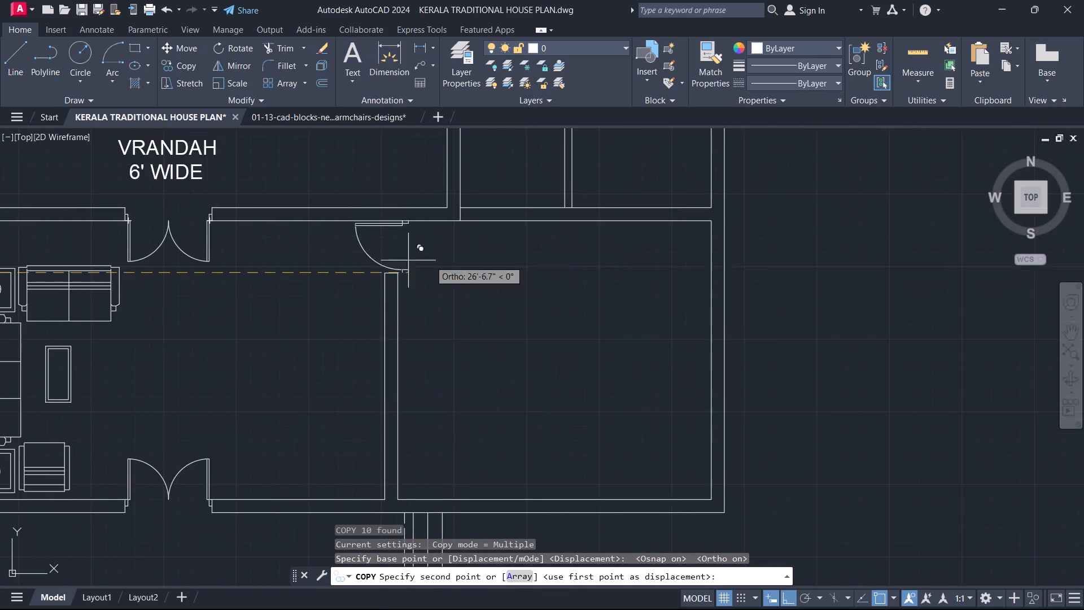
scroll(436, 272, "up", 3)
left_click(261, 271)
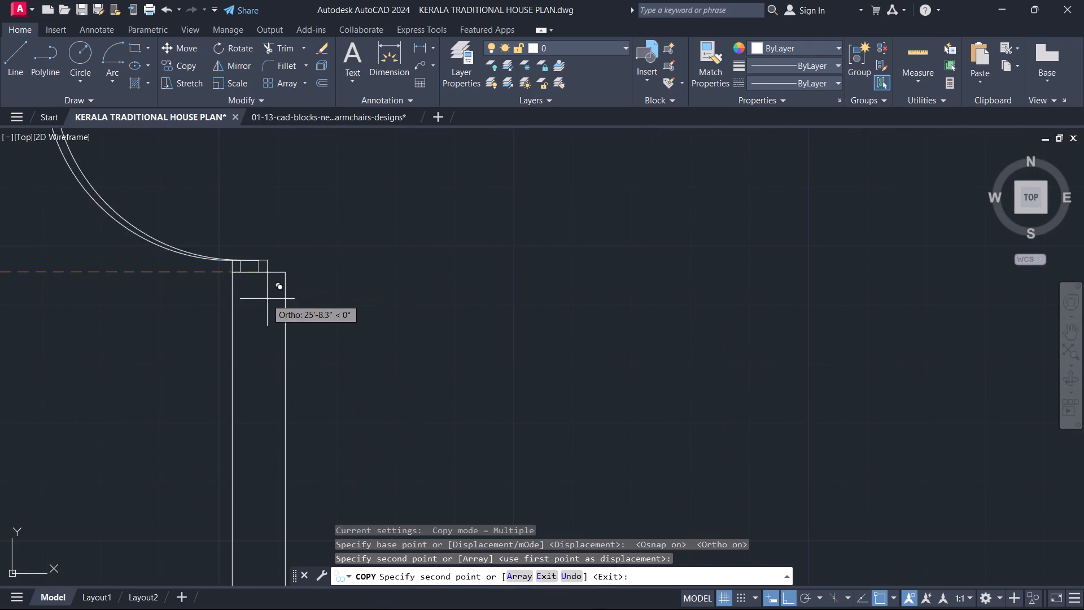
middle_click_drag(268, 298, 362, 392)
key("Escape")
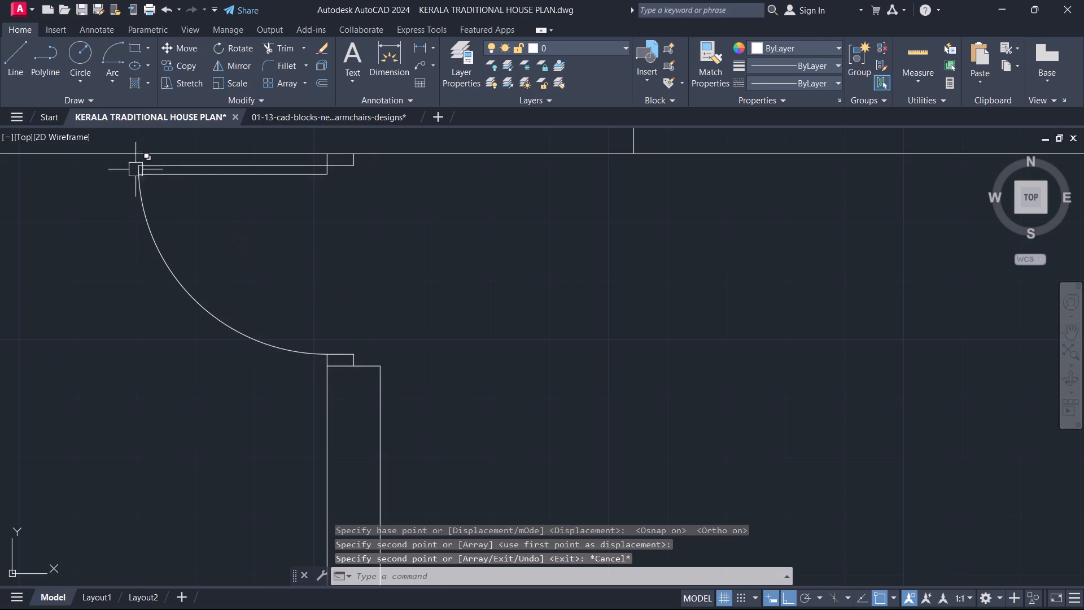
Mirror the east doorway's door and frames about the wall's centre line, erasing the source, so the door swings into the southeast room.
middle_click_drag(118, 159, 203, 303)
left_click_drag(181, 285, 191, 294)
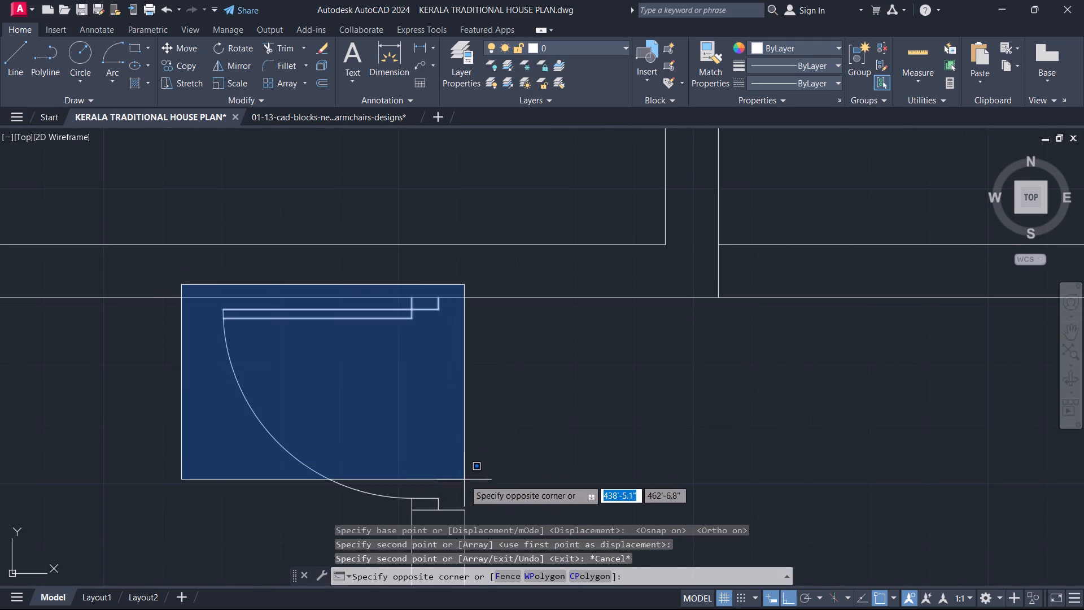
middle_click_drag(466, 486, 461, 360)
left_click(440, 409)
type("MI")
key("space")
scroll(435, 402, "up", 3)
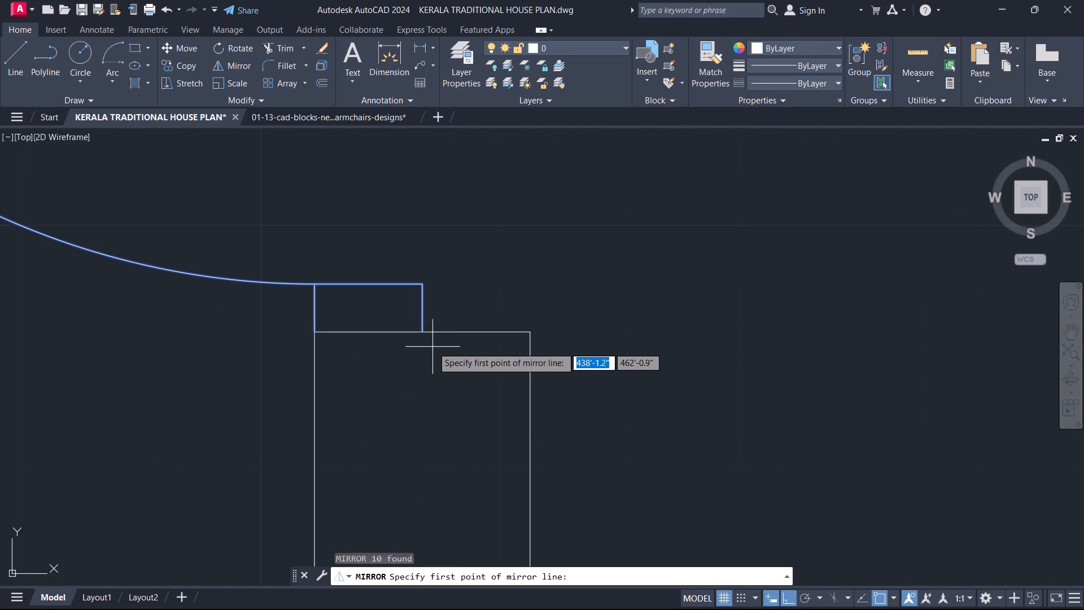
left_click(424, 329)
left_click(434, 240)
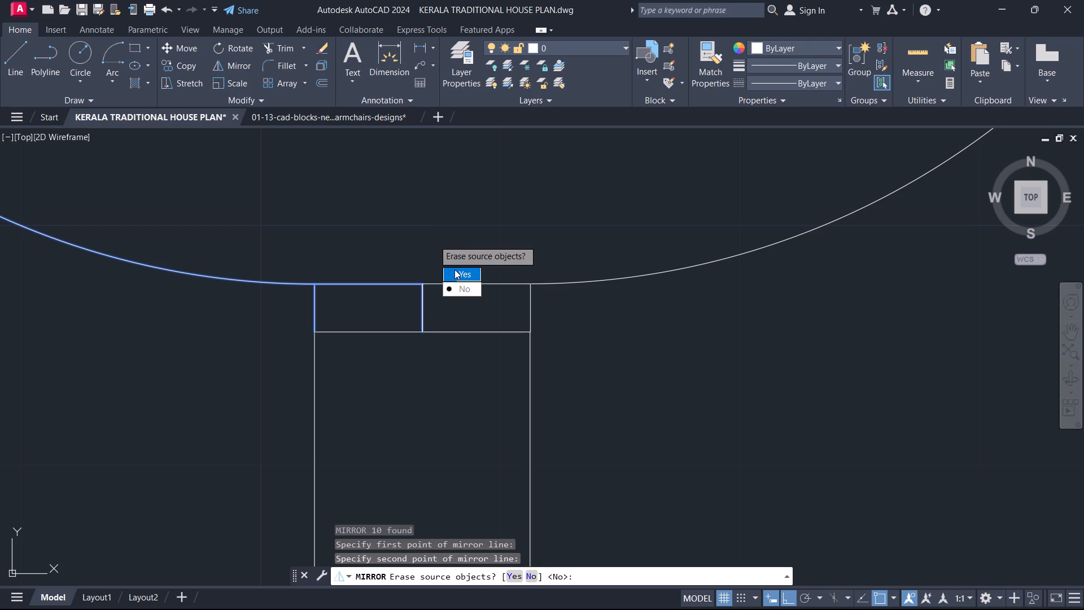
left_click_drag(454, 269, 434, 240)
Offset the east face of the verandah's east wall 2'6 eastward as a doorway guide across the southeast room's north wall.
scroll(385, 323, "down", 4)
middle_click_drag(364, 342, 631, 351)
scroll(390, 349, "down", 3)
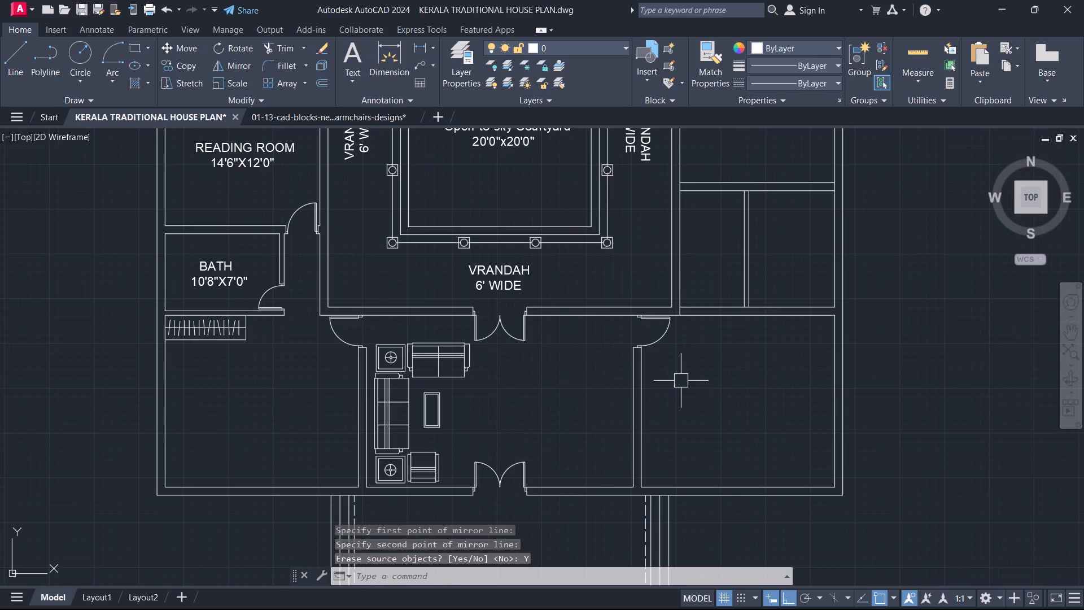
middle_click_drag(710, 268, 694, 303)
scroll(710, 268, "up", 2)
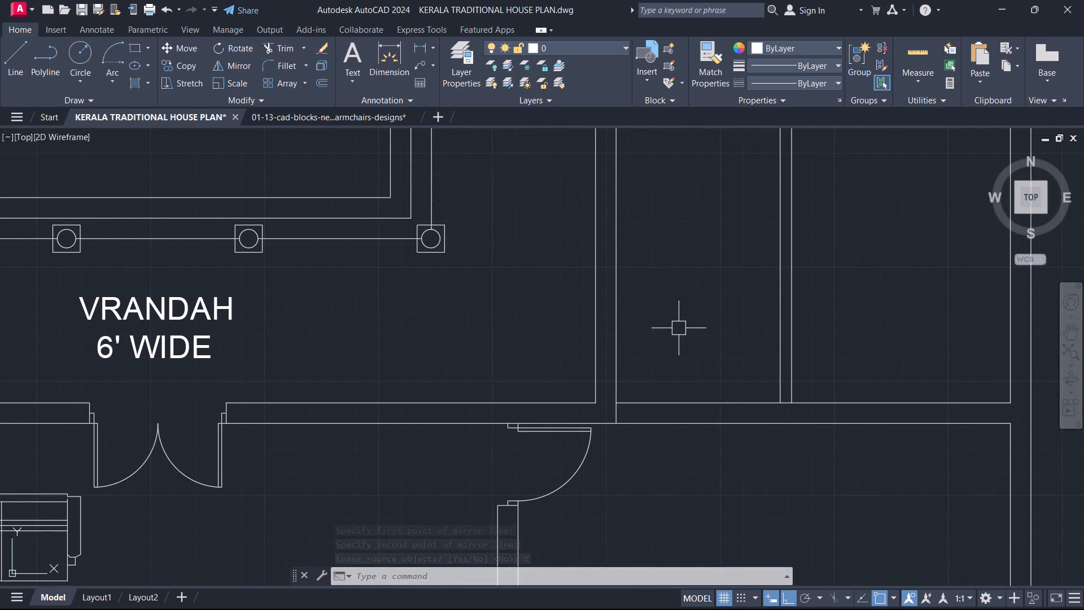
type("O")
key("space")
key("2")
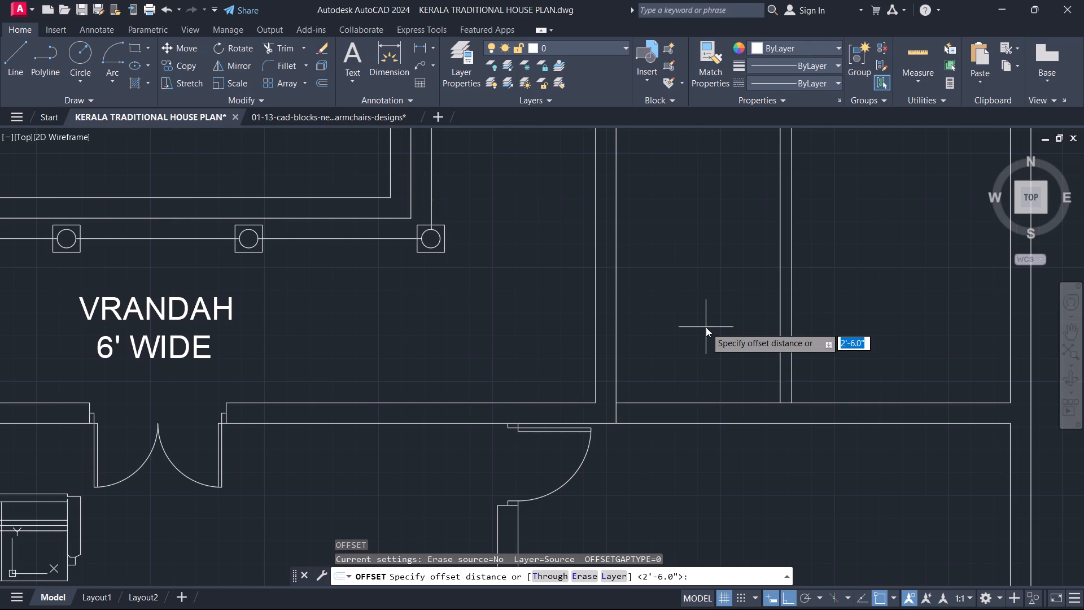
type("'6")
key("Return")
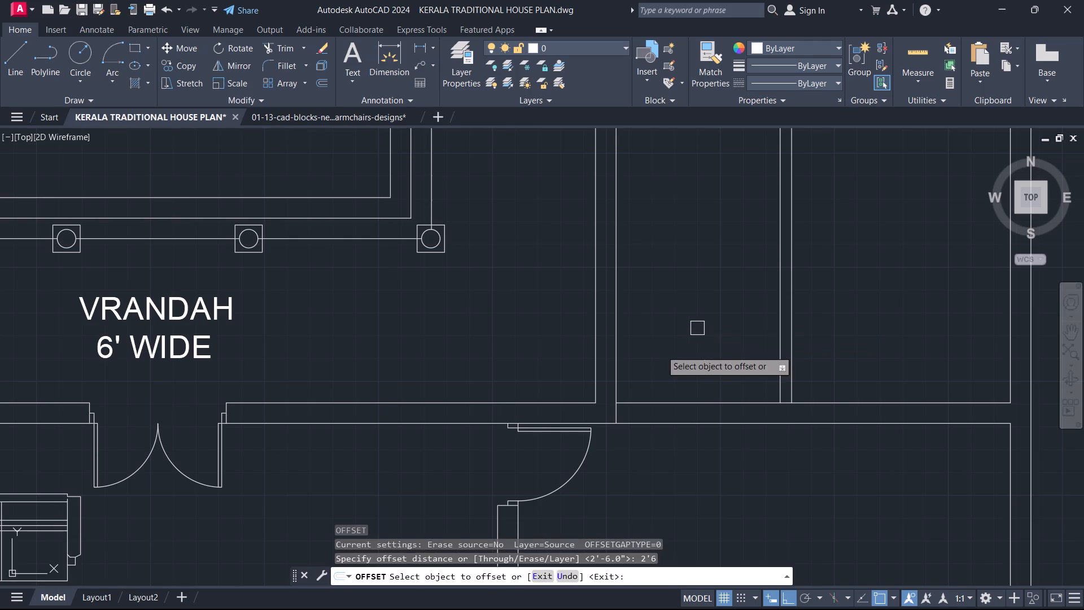
left_click(620, 347)
left_click(735, 373)
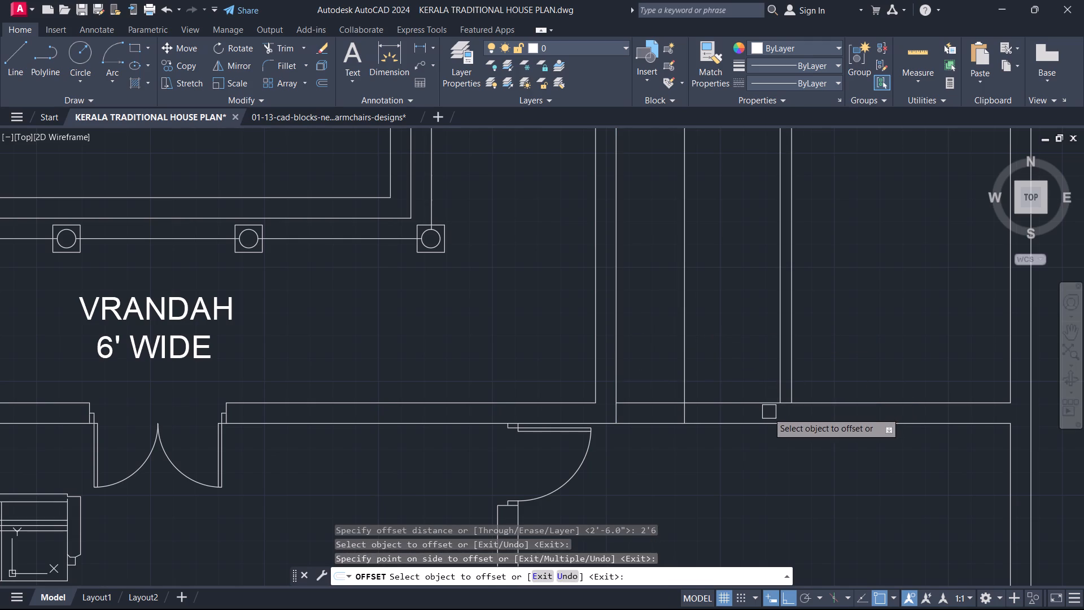
key("Escape")
Trim the southeast room's north wall lines between the verandah wall and the guide to open a doorway.
key("t")
key("r")
key("space")
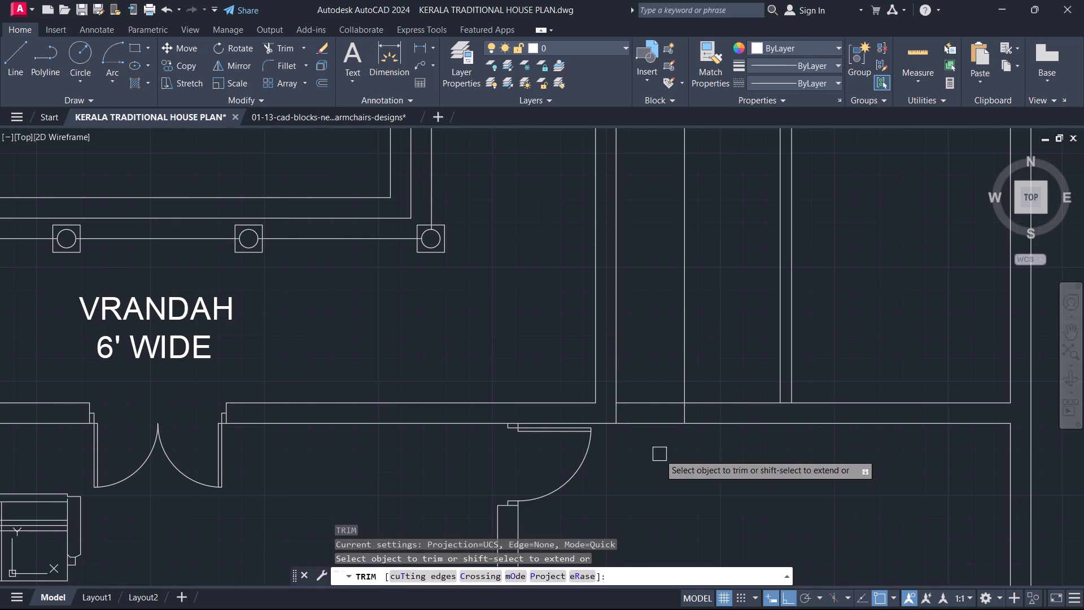
left_click_drag(660, 449, 658, 439)
left_click(636, 350)
left_click(646, 447)
key("Escape")
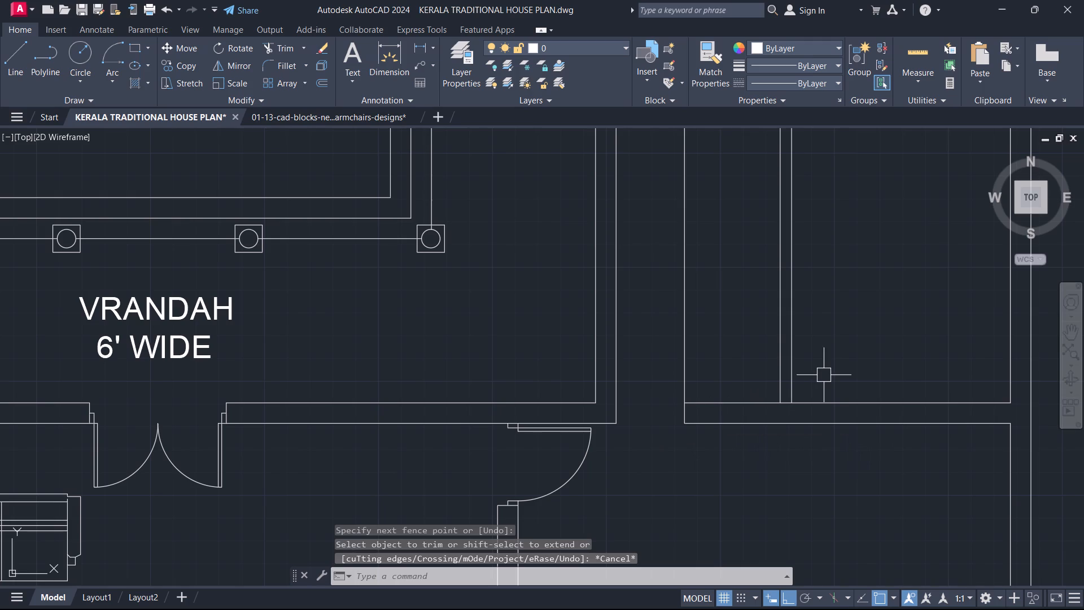
Trim the short wall line between the thin partition's two lines at its south end to join the walls.
middle_click_drag(867, 351, 657, 417)
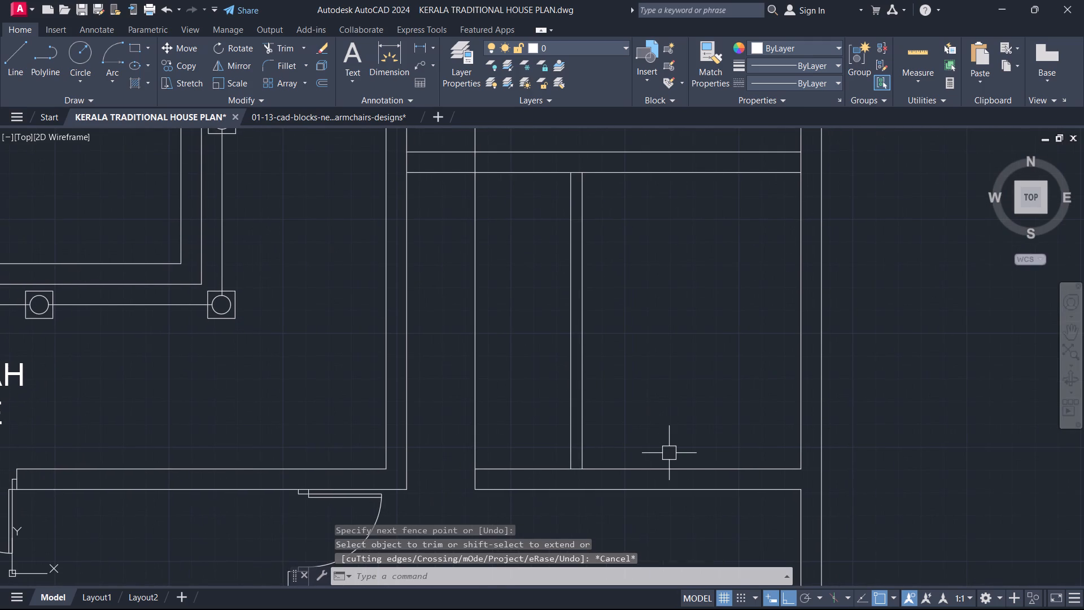
key("t")
key("r")
key("space")
scroll(592, 471, "up", 3)
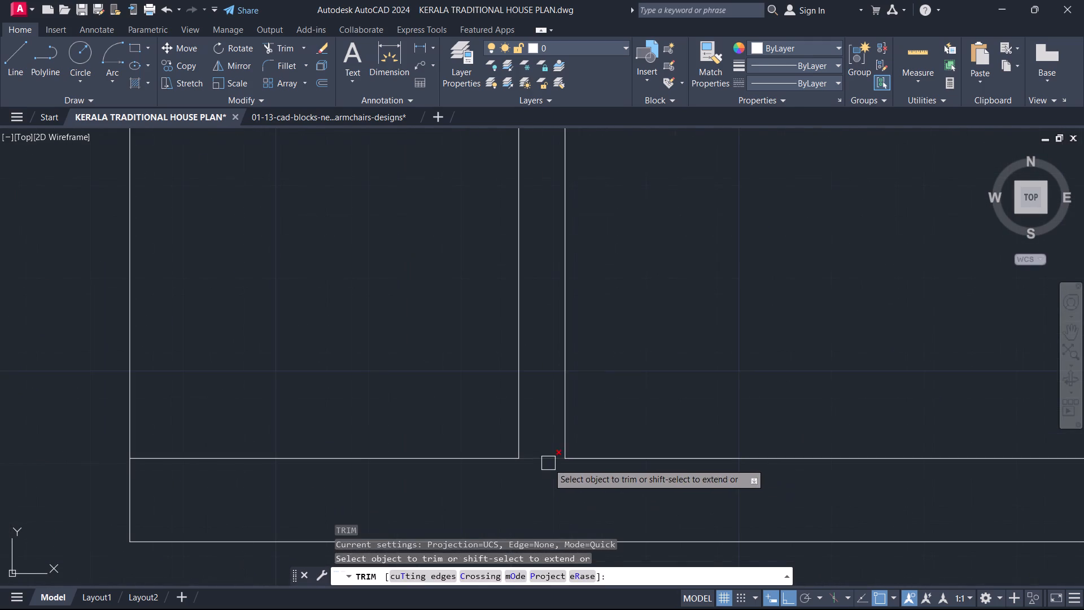
left_click(548, 463)
key("Escape")
Offset the inner faces of the partition, north wall and east wall 2' inward in the small room east of the partition.
scroll(691, 424, "down", 3)
middle_click_drag(693, 420, 558, 482)
key("o")
key("space")
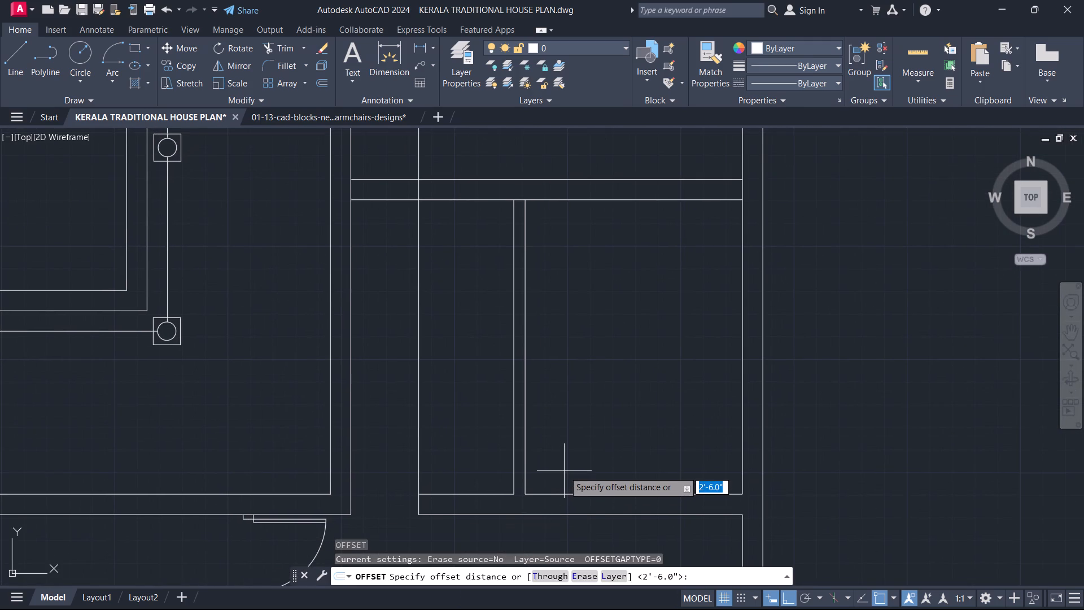
key("2")
key("apostrophe")
key("Return")
left_click(525, 393)
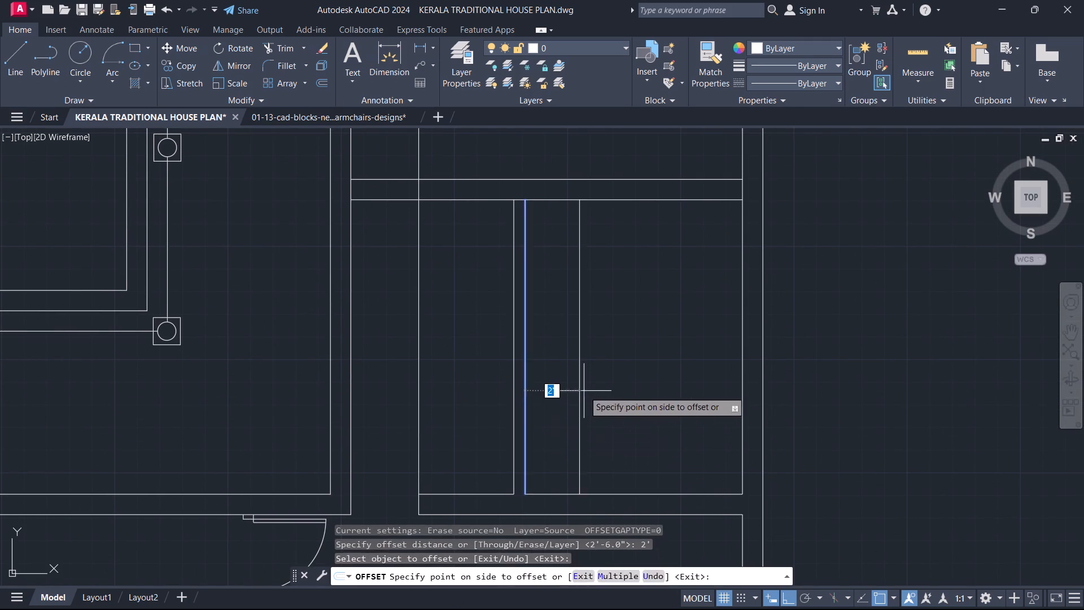
left_click(585, 391)
left_click(638, 202)
left_click(645, 315)
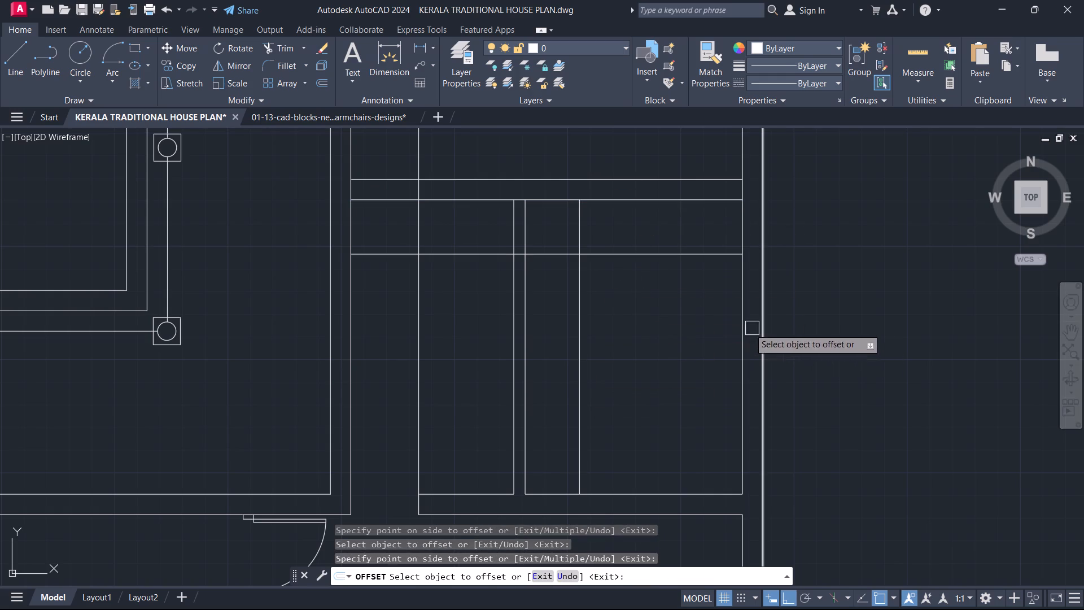
left_click(744, 328)
left_click(727, 413)
key("Escape")
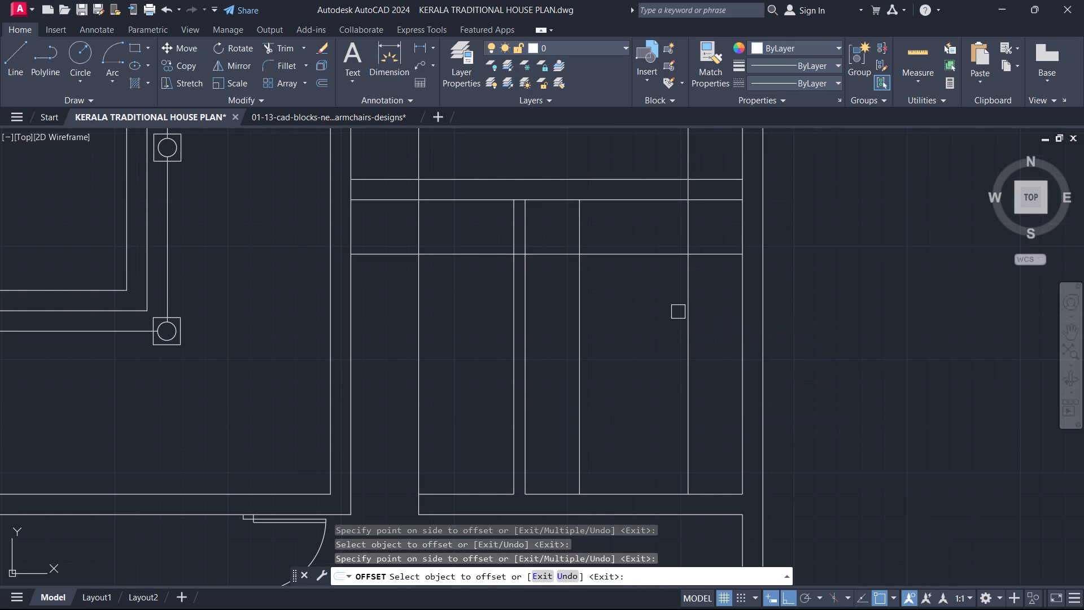
Trim the 2' offset lines into a three-sided outline inside the small east room and delete the leftover segments outside it.
type("TR")
key("space")
left_click(713, 274)
double_click(707, 232)
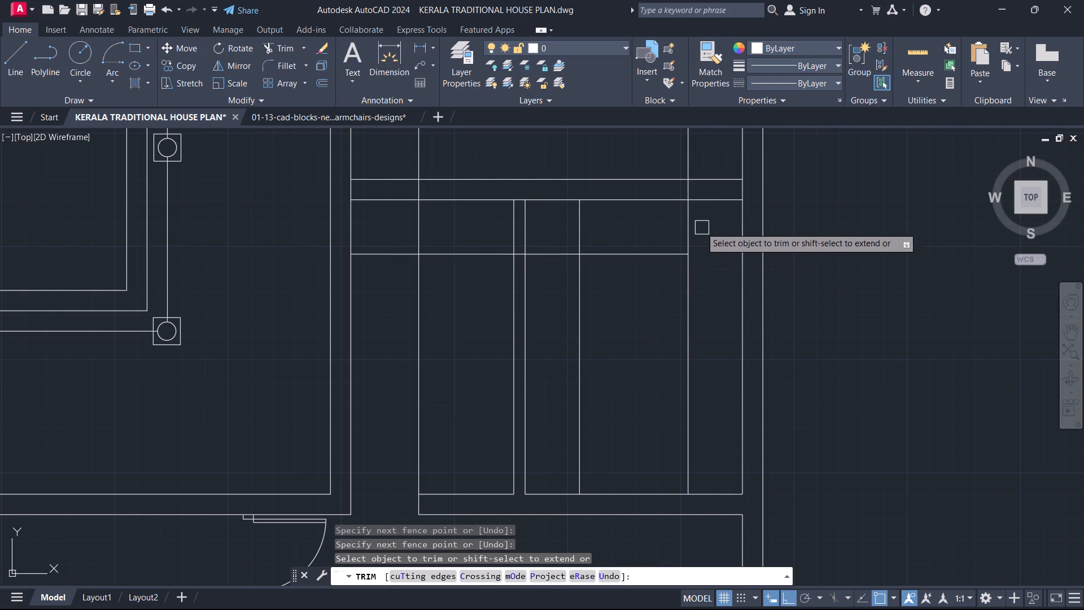
left_click(693, 227)
left_click(601, 233)
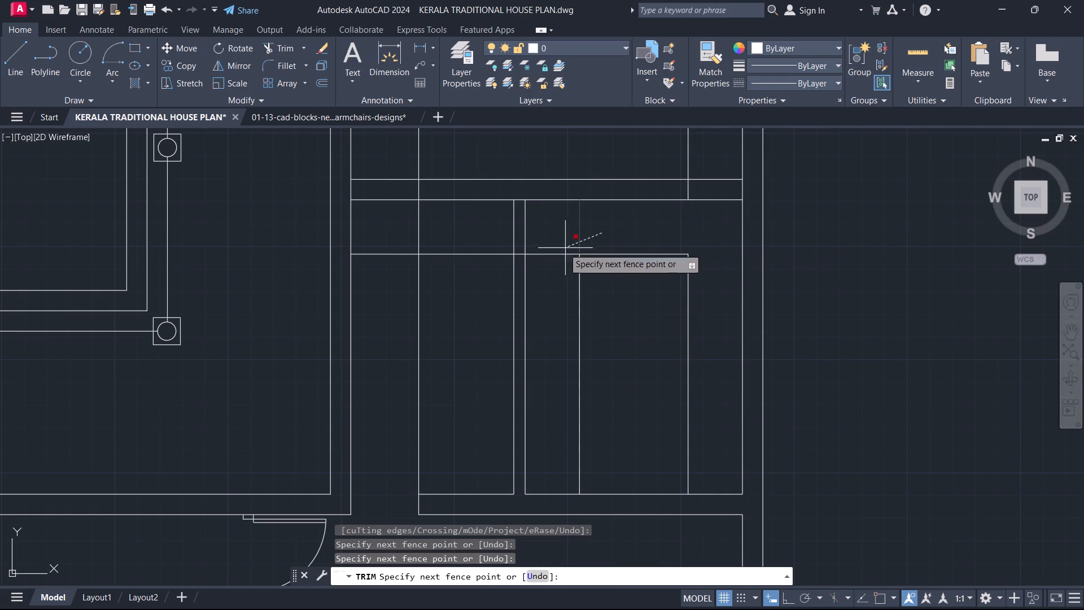
left_click(556, 254)
key("Escape")
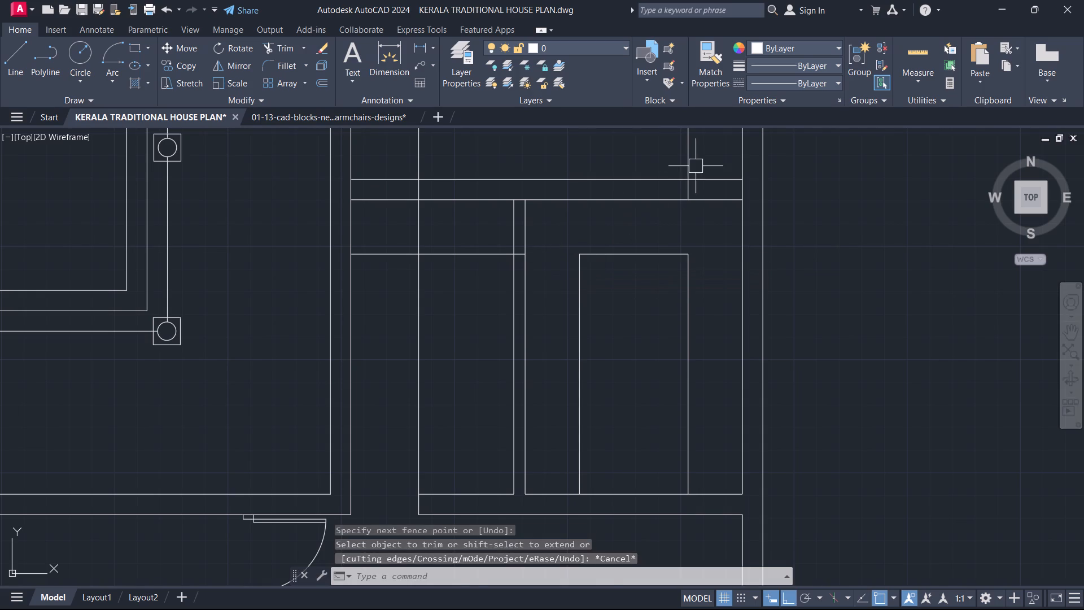
left_click(696, 166)
left_click(651, 160)
left_click(464, 256)
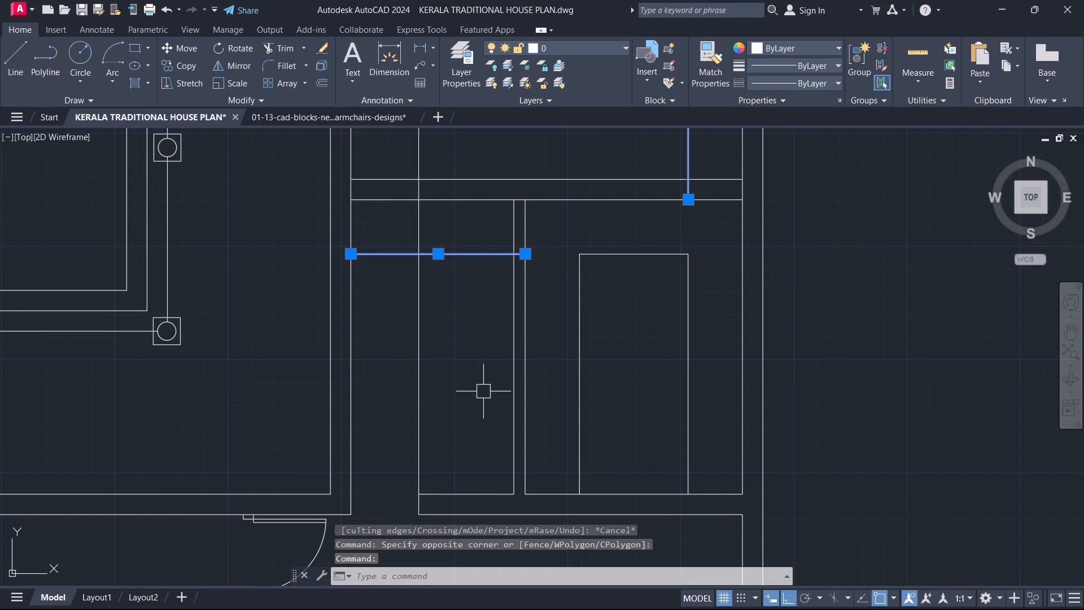
key("Delete")
Trim the doorway guide line out of the small west room and delete its remaining piece to the north.
type("TR")
key("space")
left_click_drag(474, 399, 469, 396)
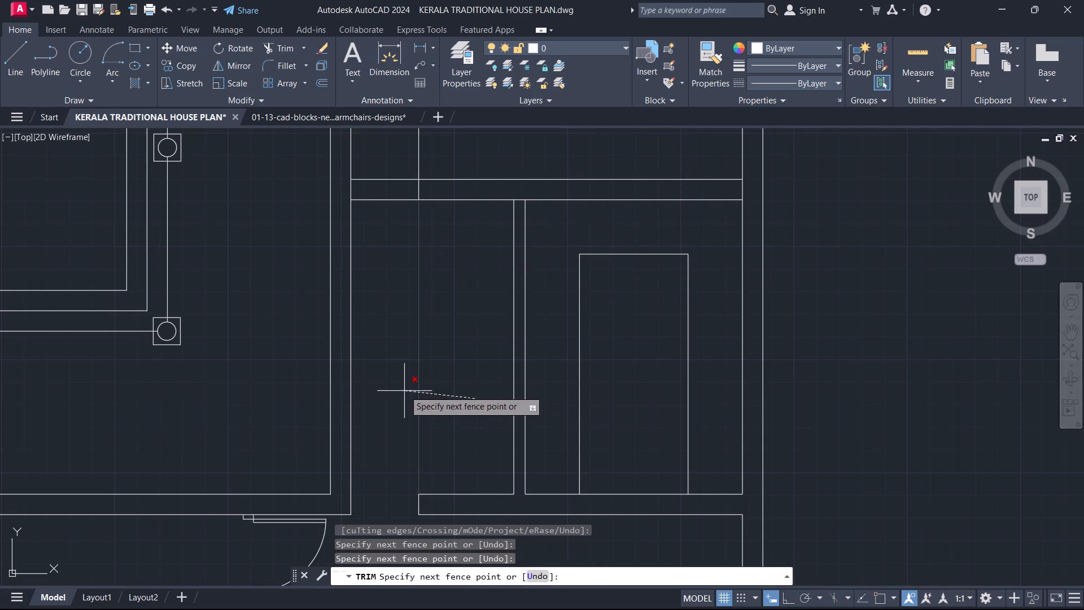
left_click(403, 390)
key("Escape")
scroll(469, 245, "up", 1)
middle_click_drag(473, 245, 499, 424)
left_click(412, 267)
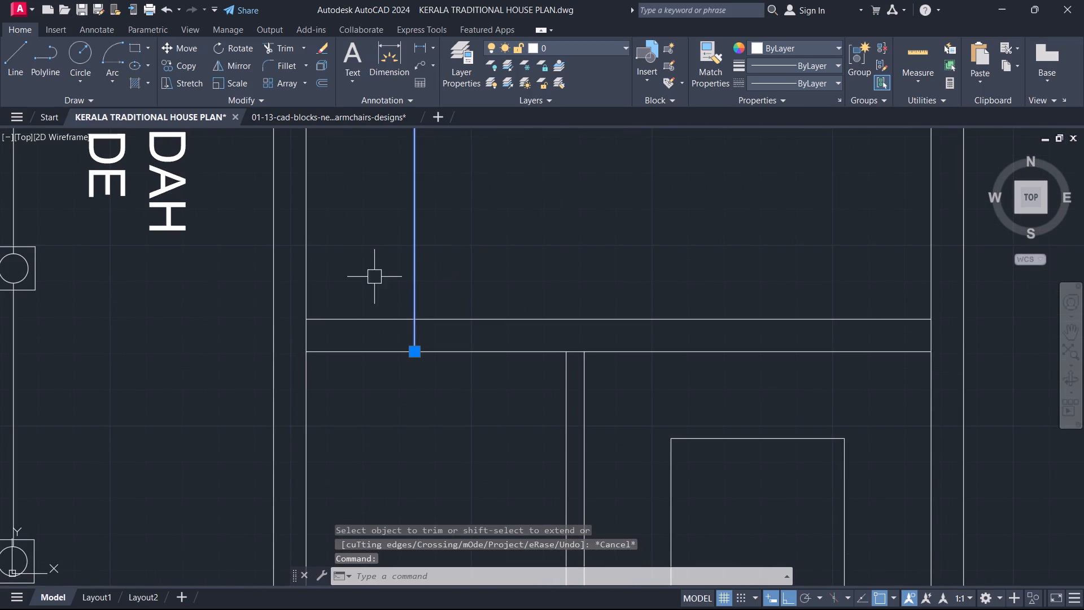
key("Delete")
Trim the short wall line between the thin partition's two lines at its north end to join the walls.
scroll(468, 380, "down", 3)
middle_click_drag(567, 439, 548, 371)
scroll(545, 371, "up", 1)
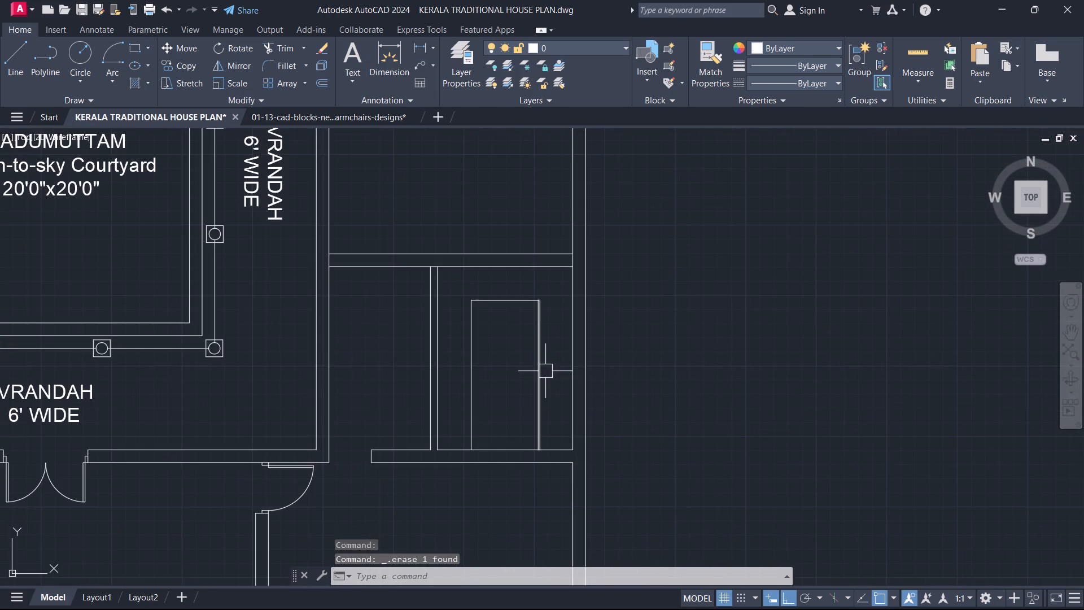
scroll(522, 378, "up", 2)
scroll(387, 211, "up", 1)
middle_click_drag(403, 221, 482, 343)
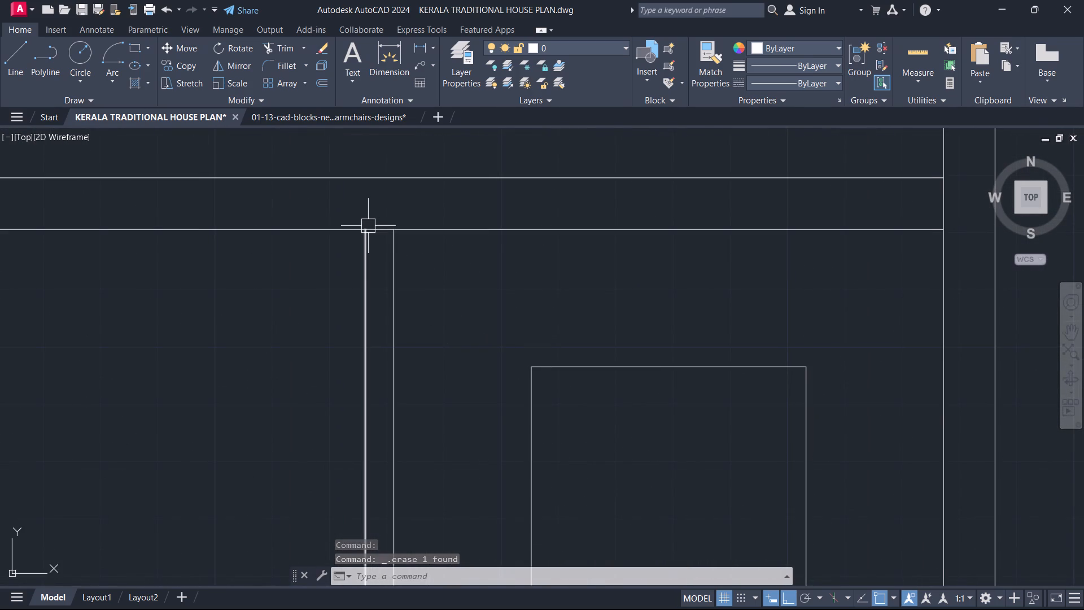
type("TR")
key("space")
scroll(367, 226, "up", 1)
left_click(383, 233)
key("Escape")
Extend both long sides of the small east room's inner outline south to the wall's outer face.
scroll(425, 302, "down", 3)
middle_click_drag(537, 343, 458, 212)
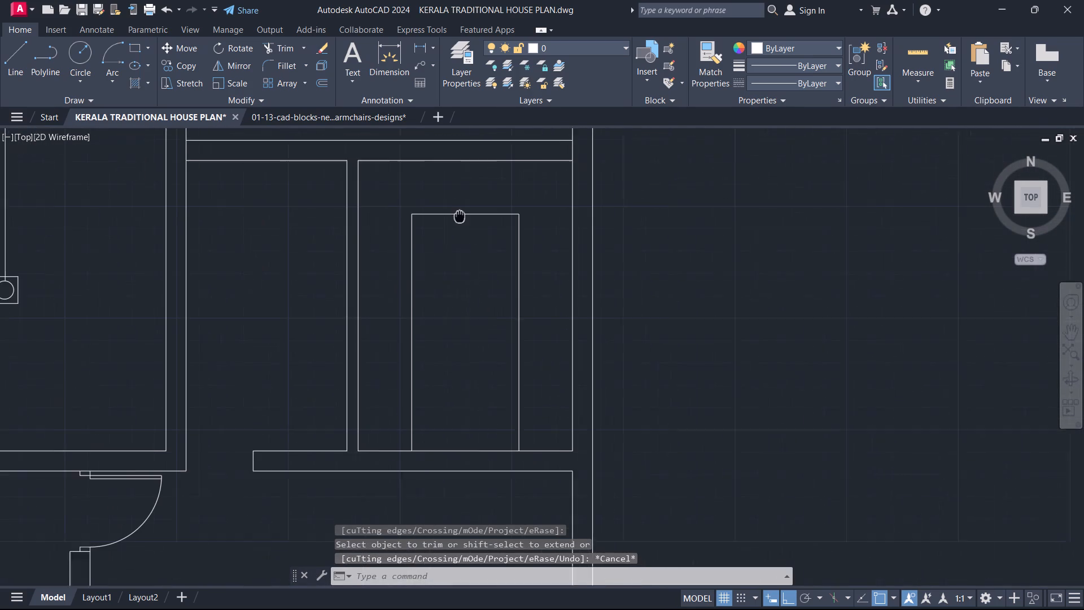
middle_click_drag(458, 212, 453, 203)
type("EX")
key("space")
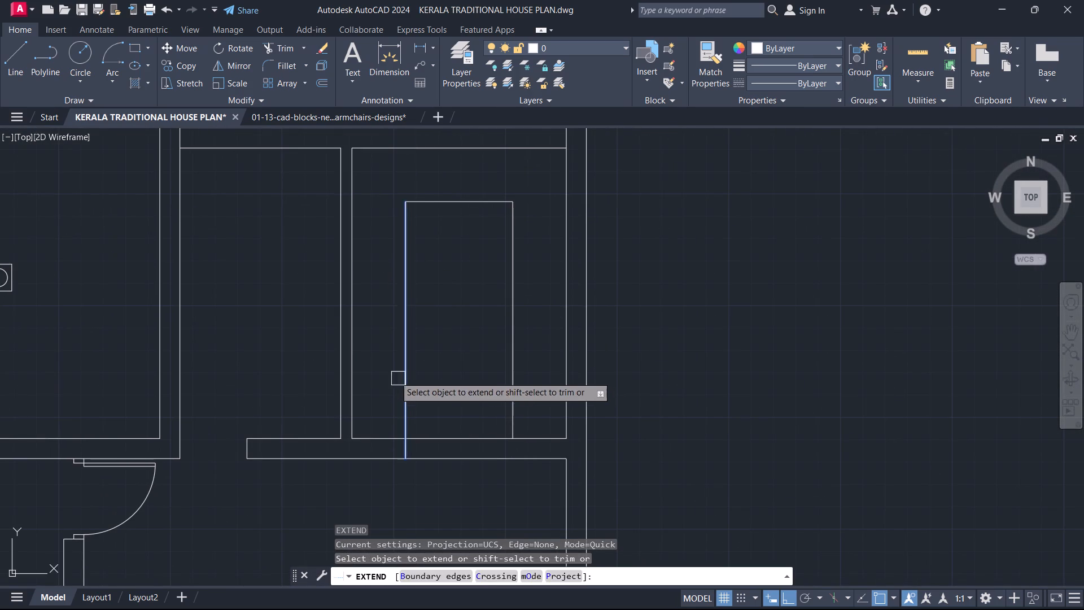
left_click(391, 374)
left_click(541, 374)
key("Escape")
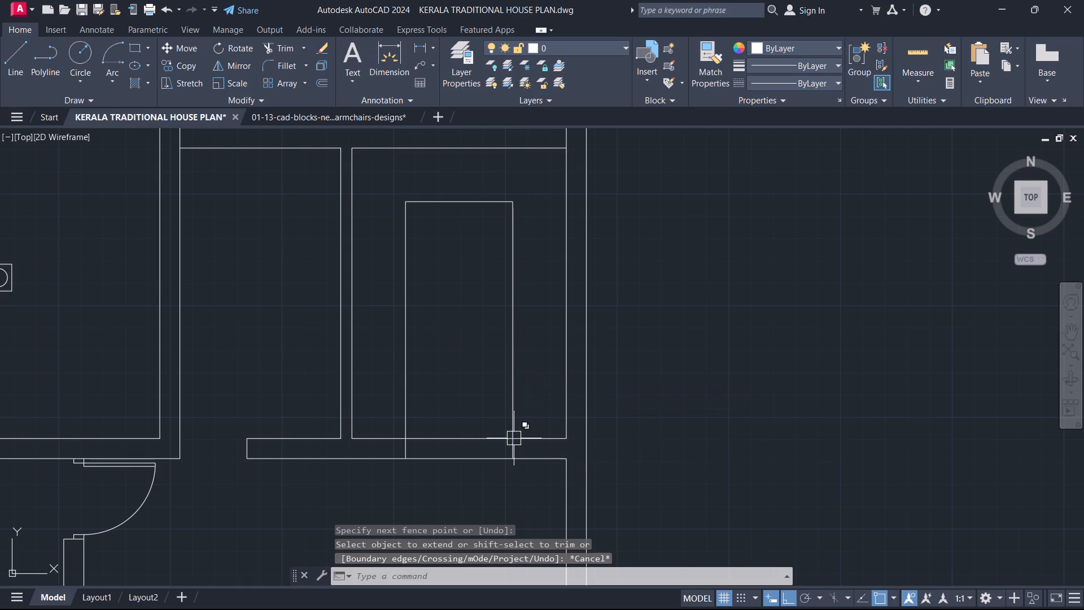
Trim both south wall lines between the extended sides to open the small east room to the southeast room.
type("TR")
key("space")
left_click(471, 481)
left_click(440, 320)
key("Escape")
scroll(471, 407, "down", 1)
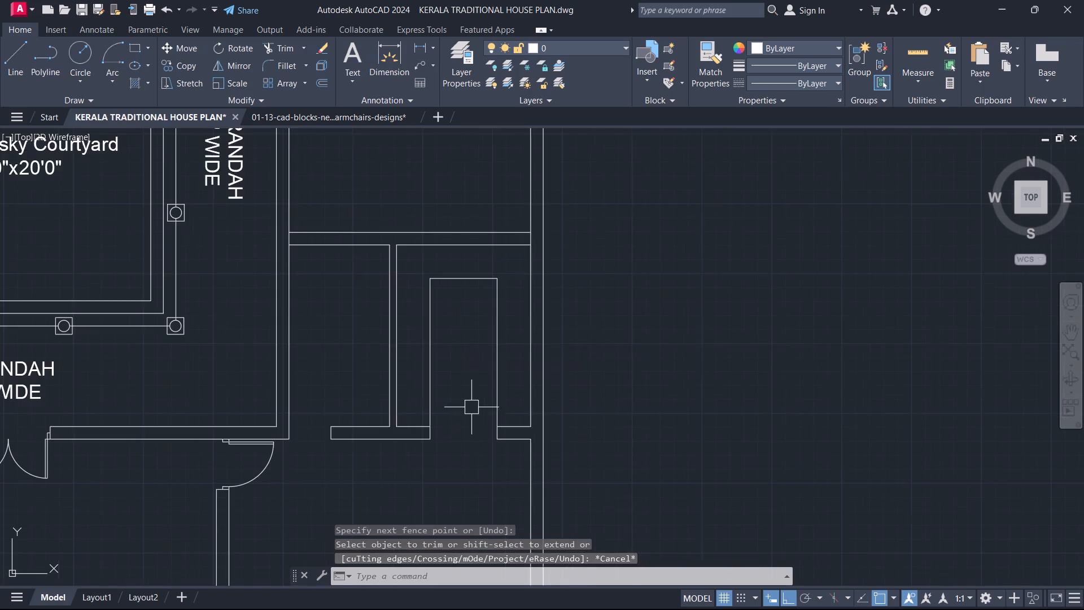
Examine the new southeast openings, the overall plan, and the layout of the two northern rooms and their enclosed area.
middle_click_drag(478, 430, 517, 487)
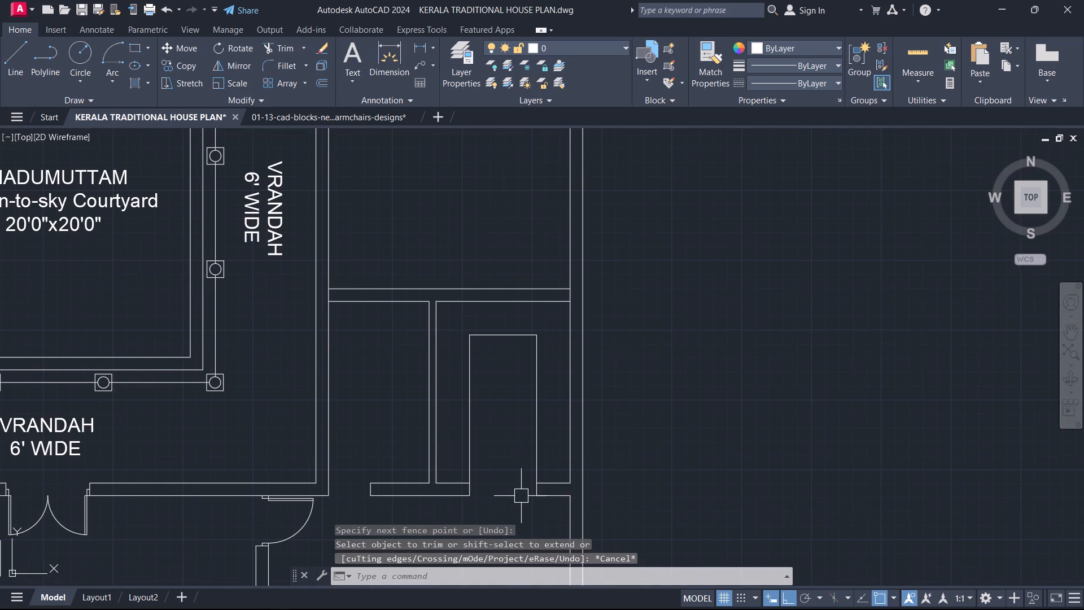
middle_click_drag(508, 474, 515, 362)
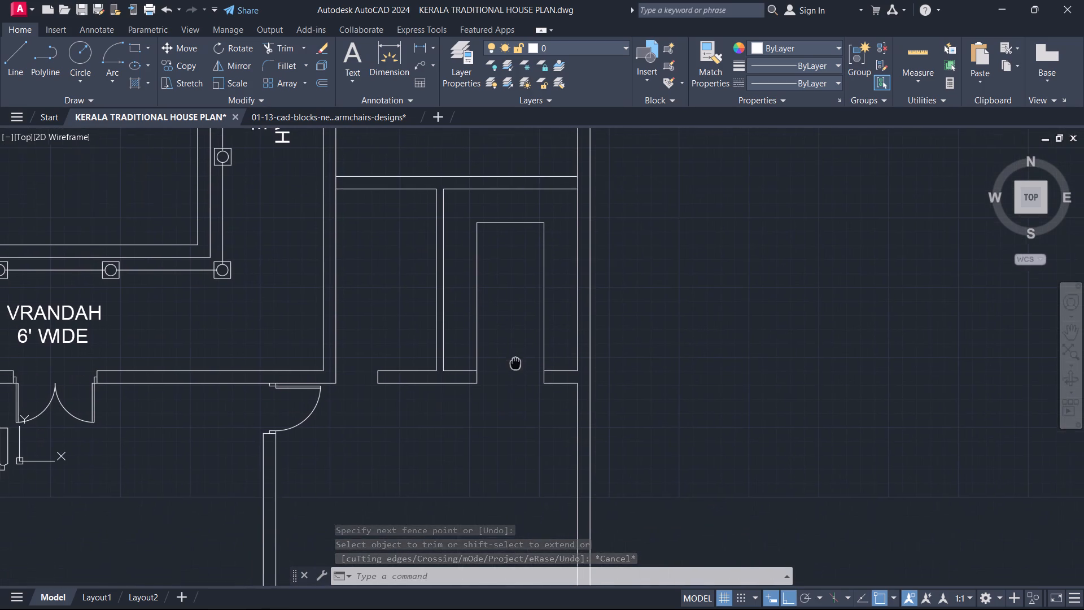
middle_click_drag(515, 362, 516, 361)
scroll(504, 397, "up", 1)
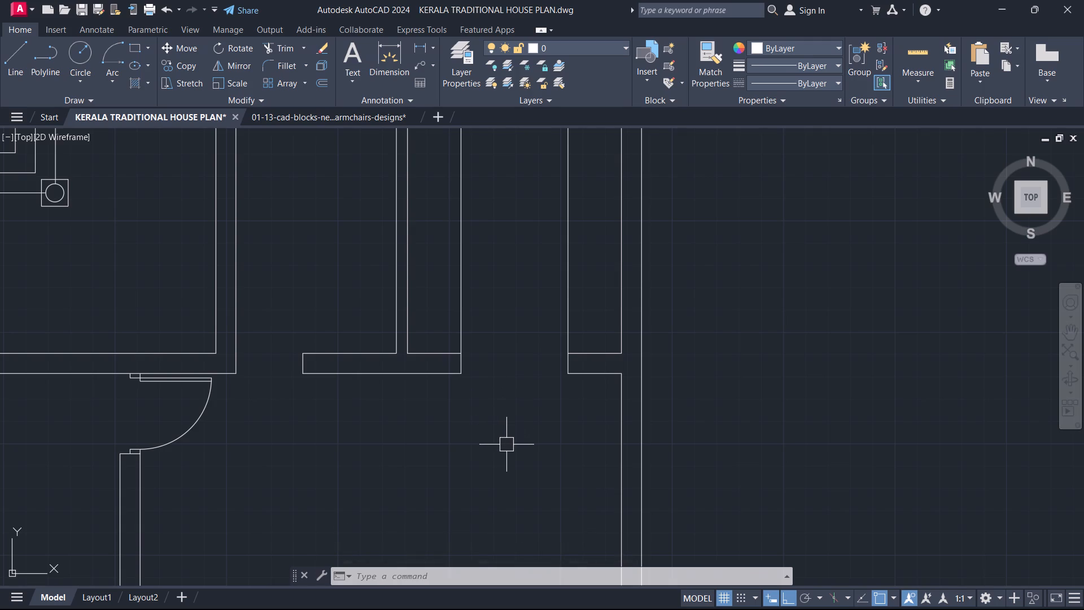
scroll(506, 445, "down", 3)
scroll(474, 403, "down", 1)
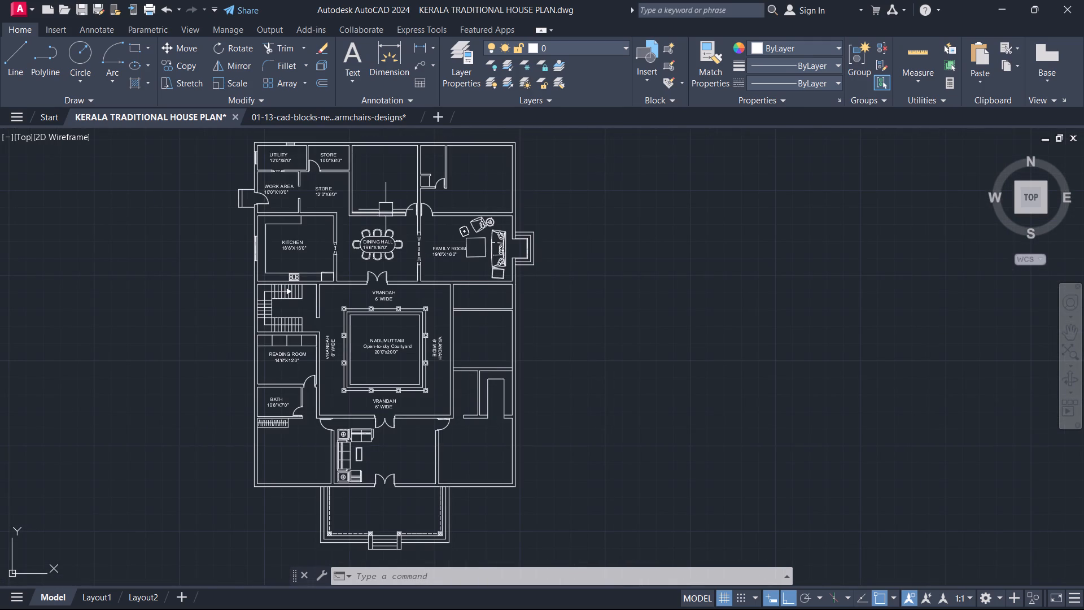
scroll(414, 193, "up", 1)
middle_click_drag(413, 187, 508, 442)
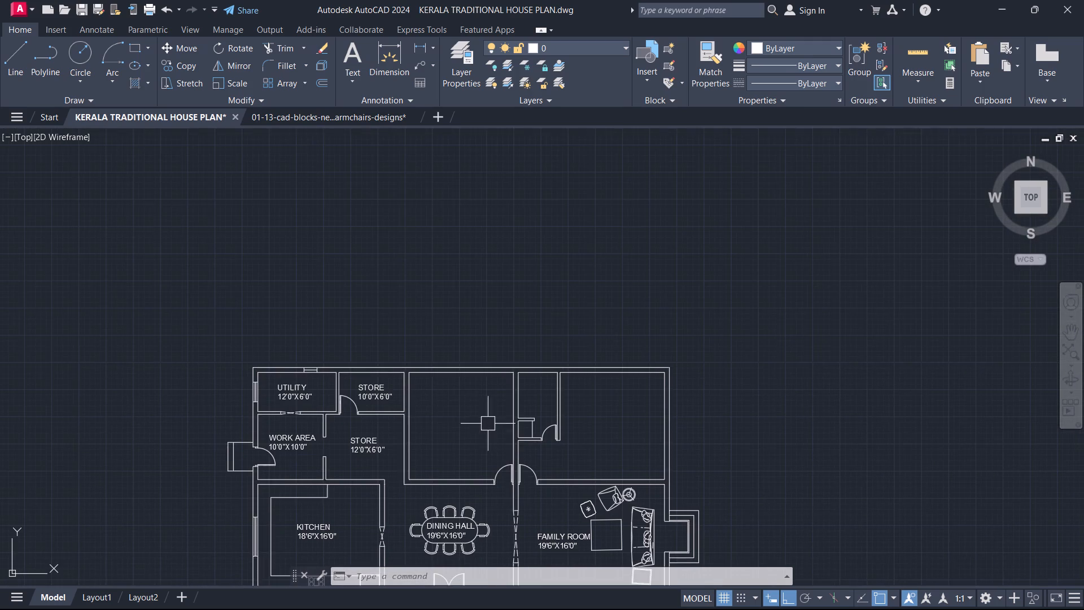
scroll(465, 434, "up", 2)
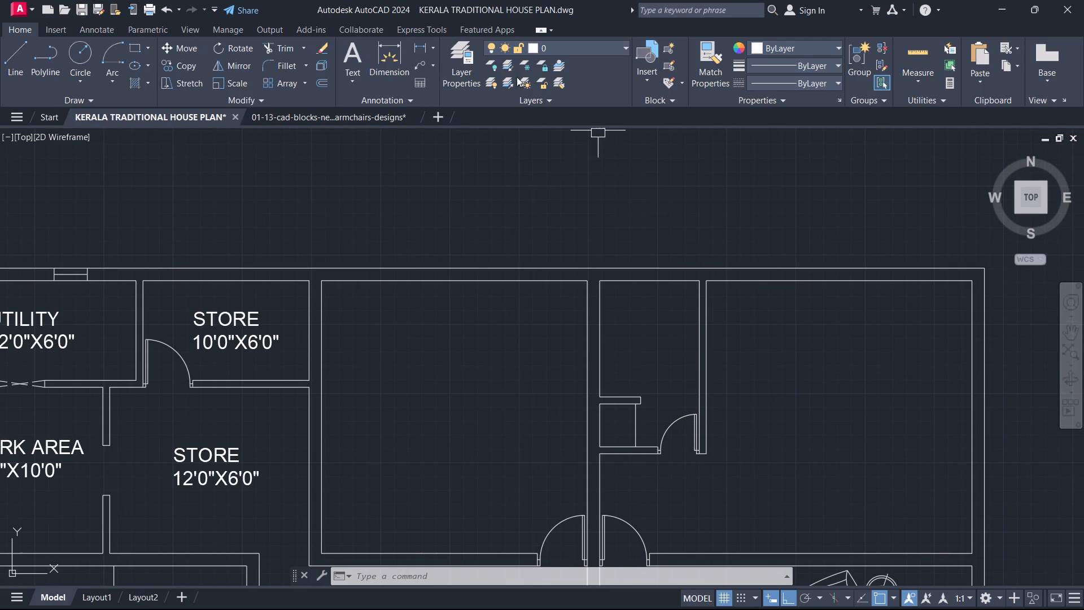
Open the recent kitchen sink blocks drawing, 04-01-cad-blocks-net-kitchen-sink.
left_click(46, 114)
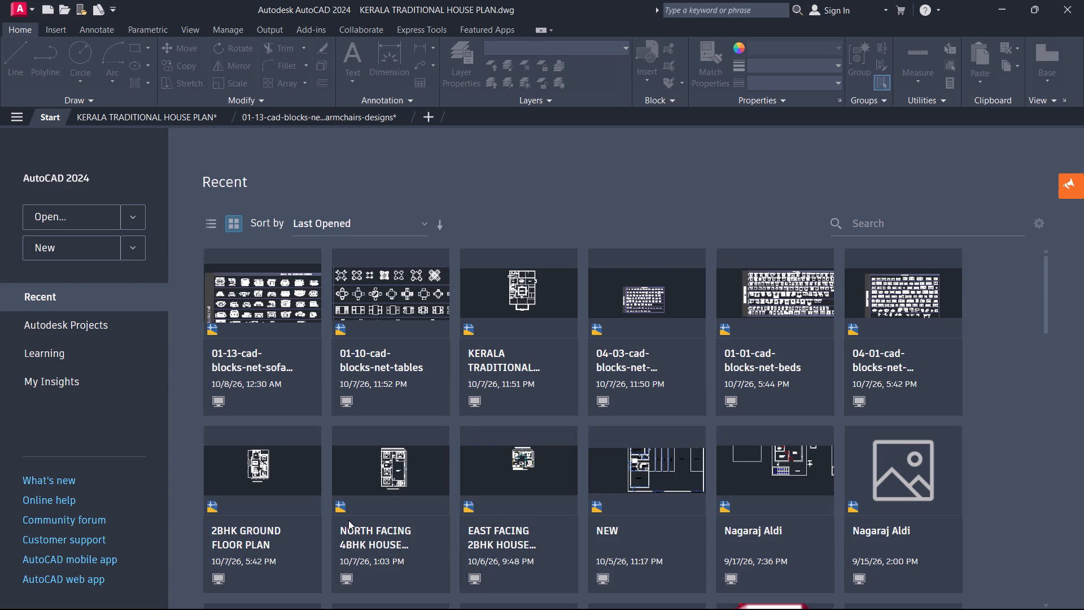
left_click(863, 365)
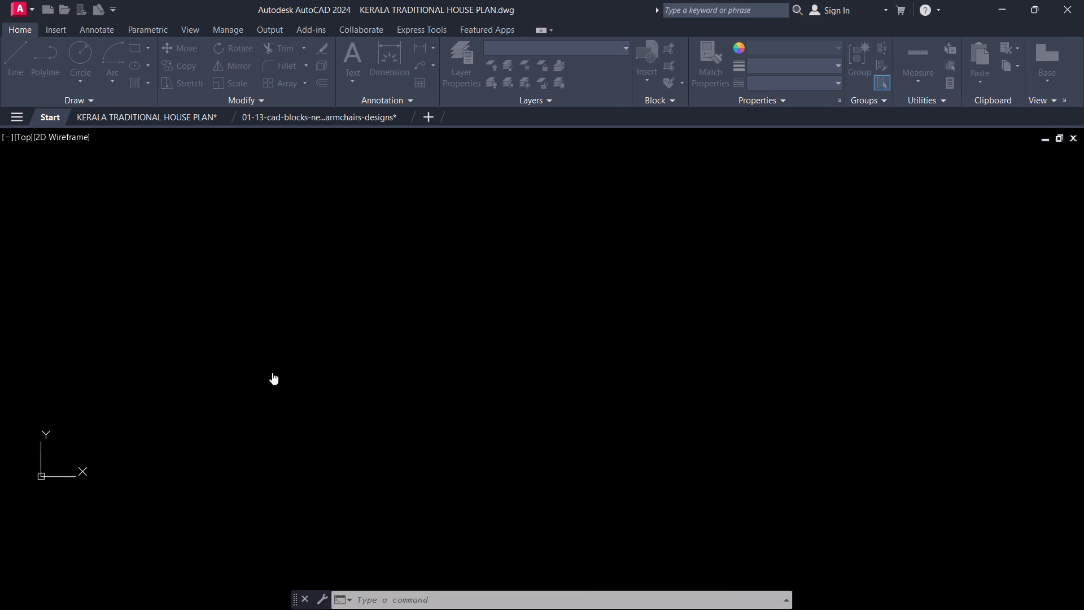
Copy the three-bowl sink with a central tap from the block sheet and paste it into the house plan drawing, above the plan's northeast corner.
left_click(461, 265)
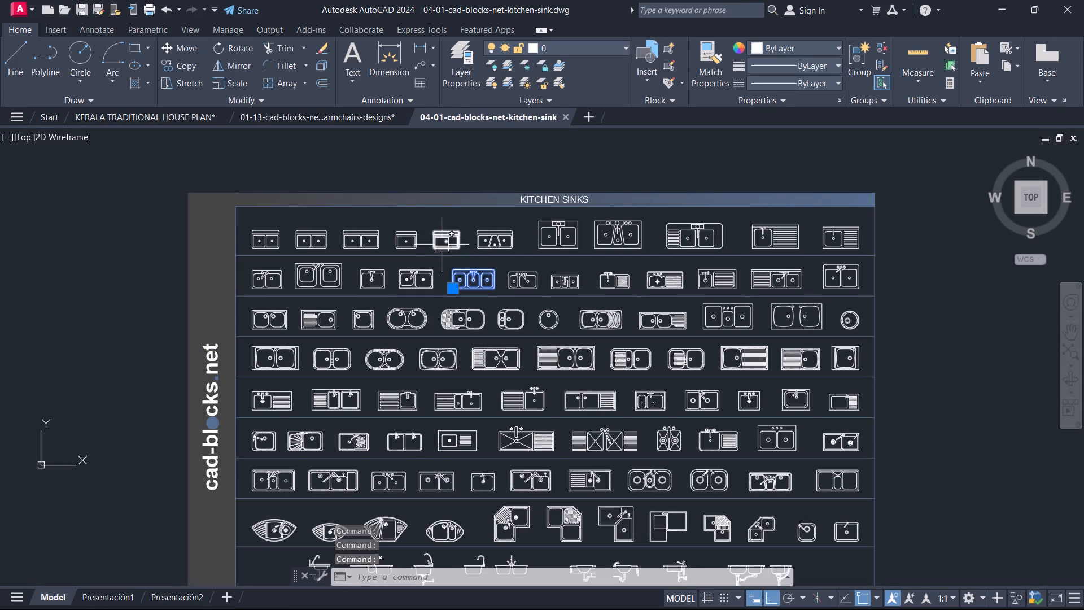
left_click(442, 244)
key("Escape")
left_click(477, 270)
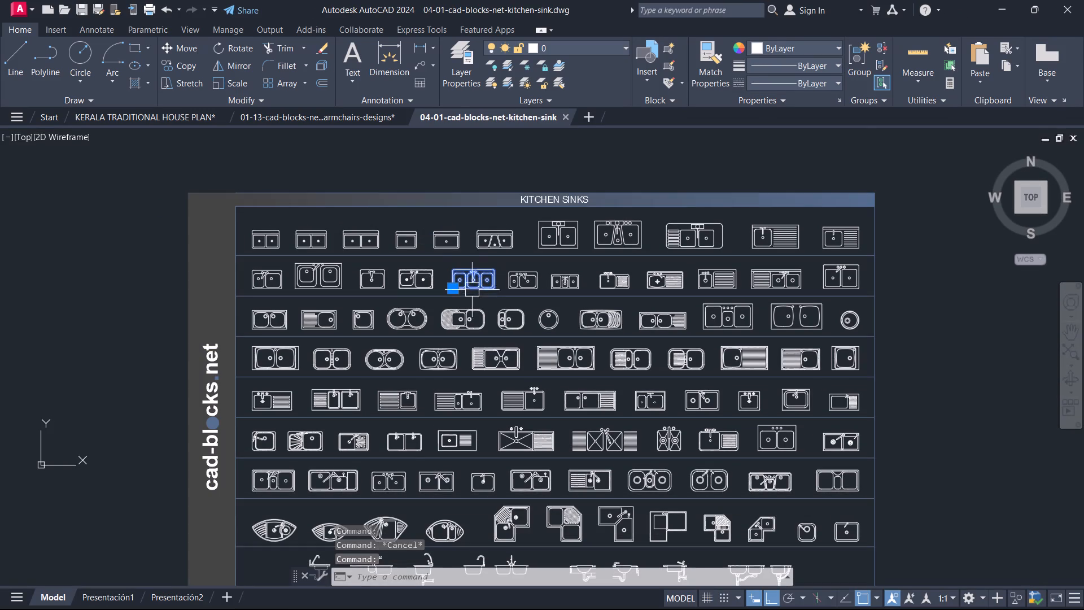
key("ctrl+c")
left_click(128, 117)
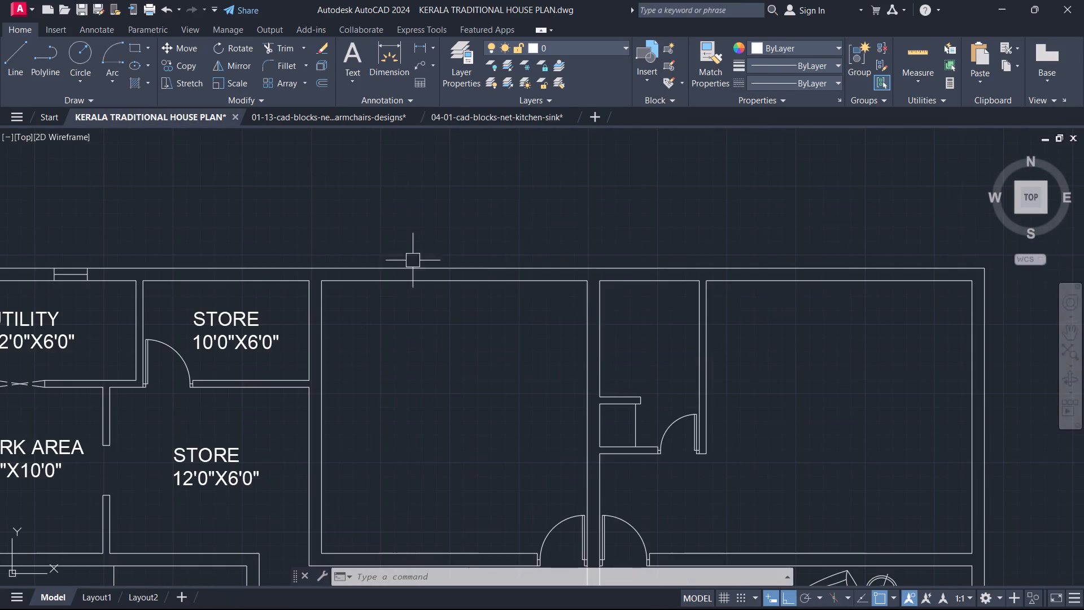
key("ctrl+v")
scroll(459, 269, "down", 4)
left_click(535, 233)
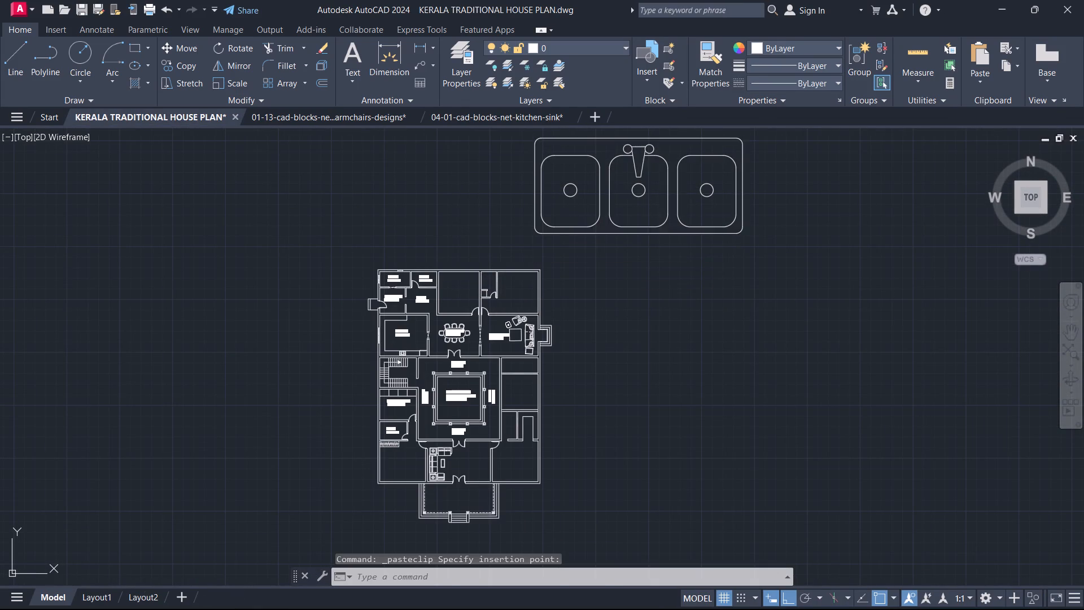
Scale the pasted three-bowl sink down freehand to suit the depth of the kitchen counter.
left_click(564, 219)
type("SC")
key("space")
left_click(564, 219)
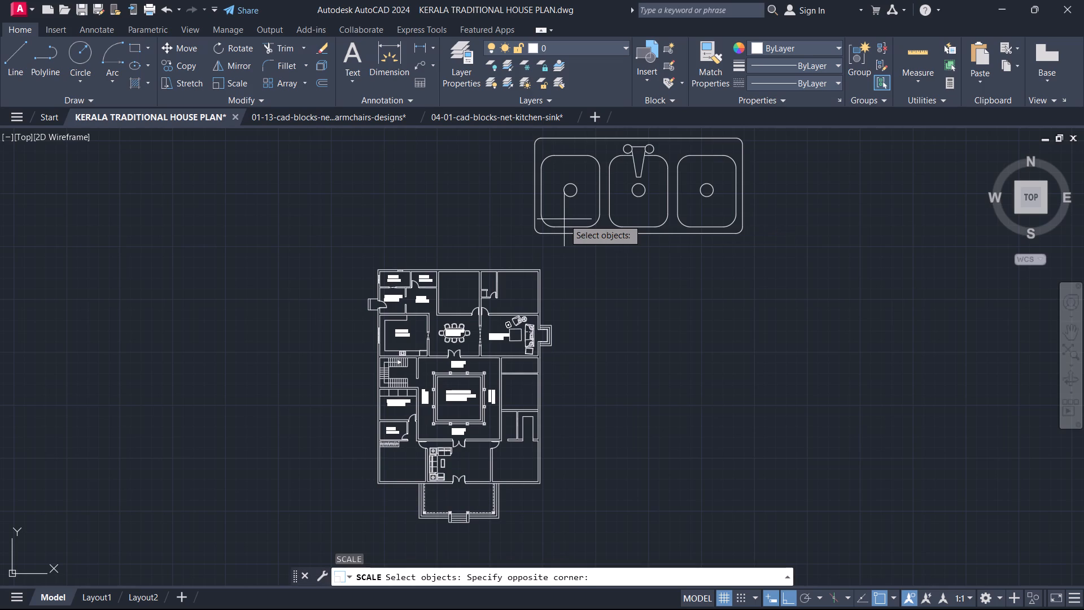
key("Escape")
left_click(558, 228)
type("SC")
key("space")
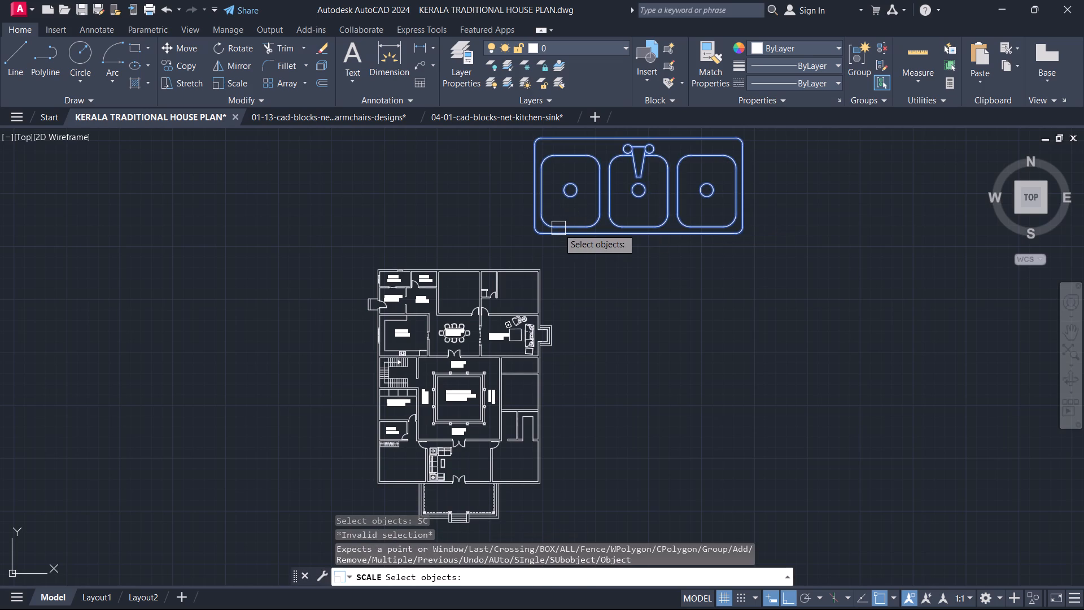
key("space")
left_click(558, 228)
scroll(558, 229, "up", 2)
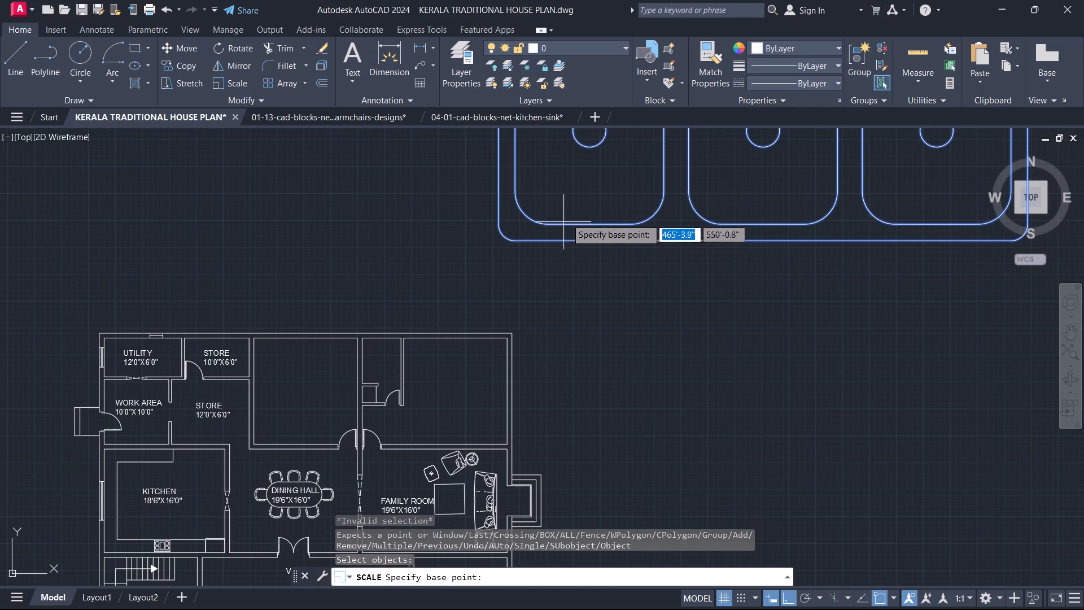
scroll(561, 230, "up", 2)
left_click(561, 230)
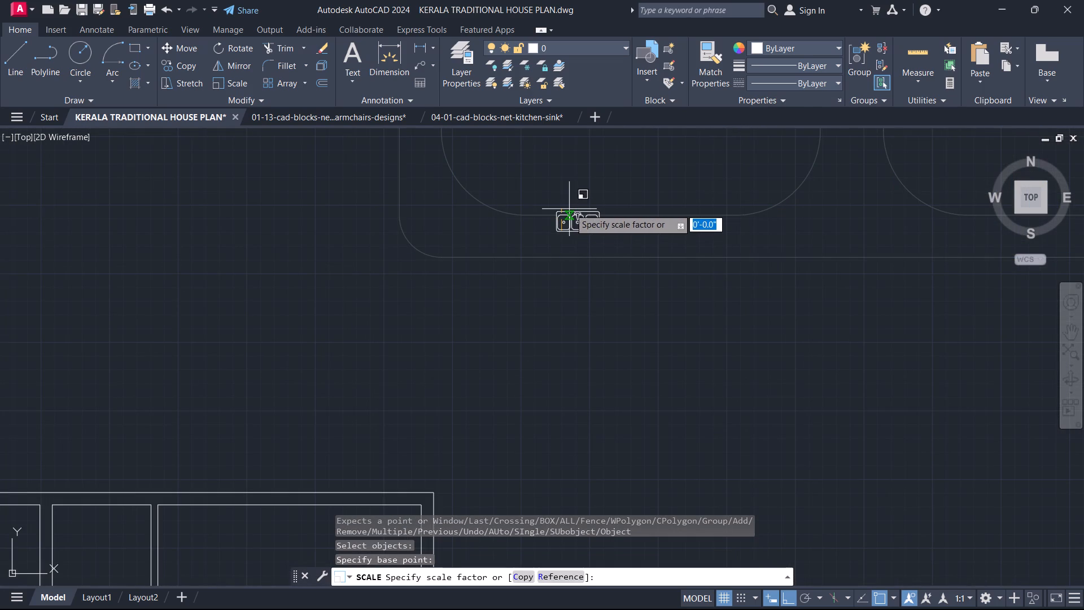
left_click(579, 197)
key("Escape")
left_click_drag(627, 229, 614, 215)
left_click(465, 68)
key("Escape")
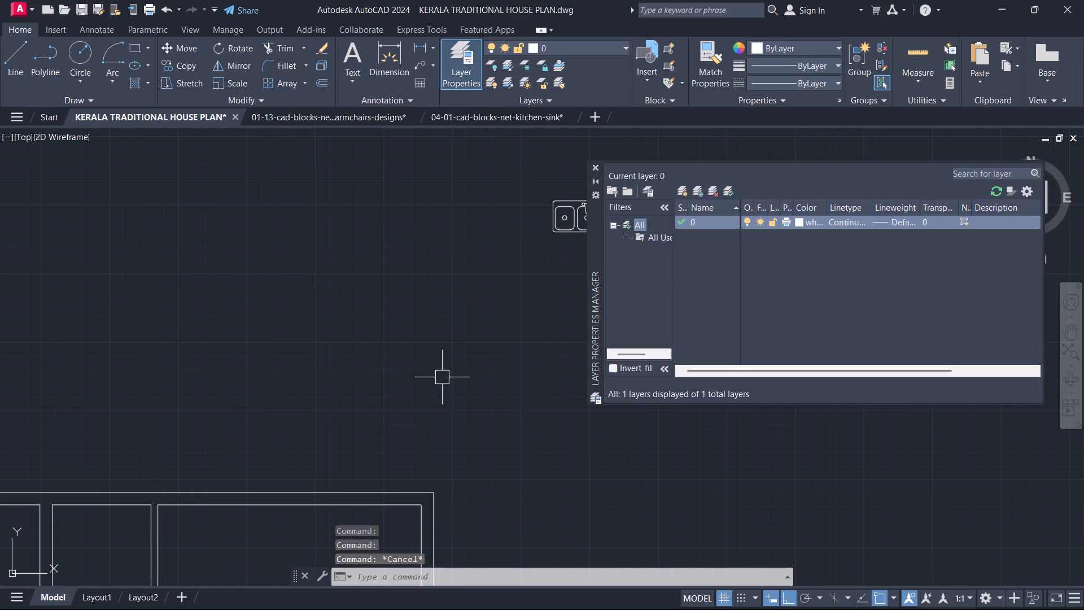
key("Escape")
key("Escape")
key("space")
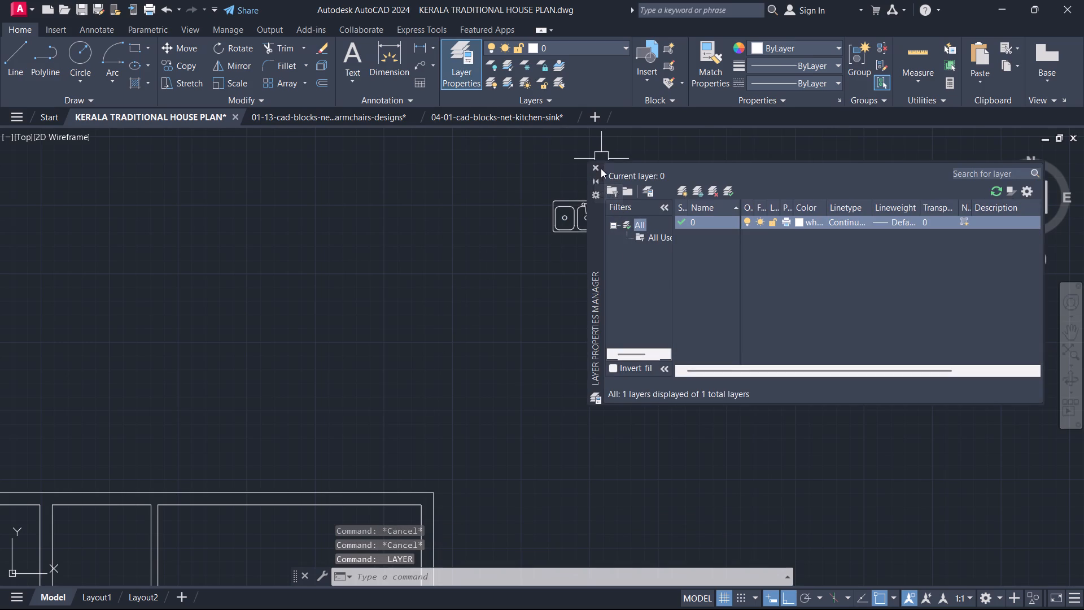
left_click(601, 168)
Copy the scaled three-bowl sink onto the kitchen's north counter, with Ortho off for free placement.
left_click(565, 220)
key("c")
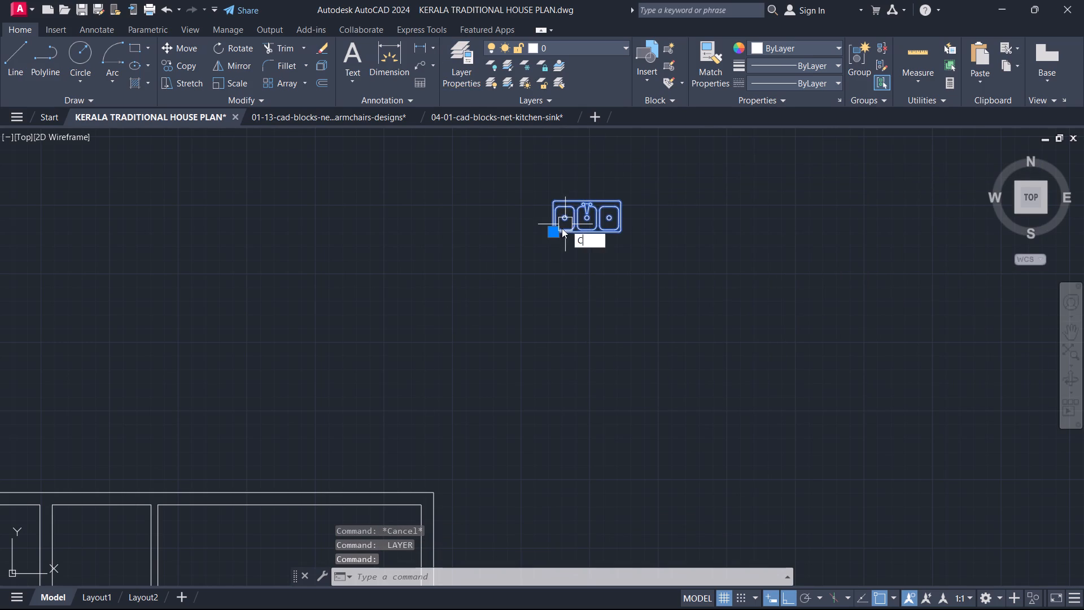
type("O")
key("space")
left_click(562, 228)
middle_click_drag(507, 248, 814, 268)
scroll(507, 248, "down", 3)
scroll(560, 464, "up", 2)
scroll(542, 352, "up", 2)
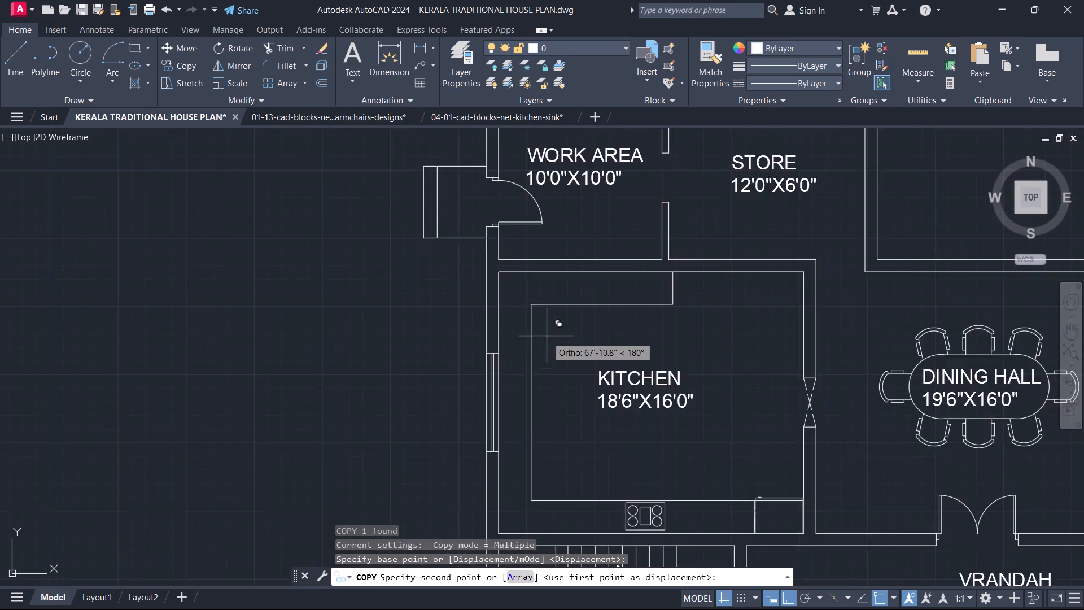
scroll(547, 336, "up", 1)
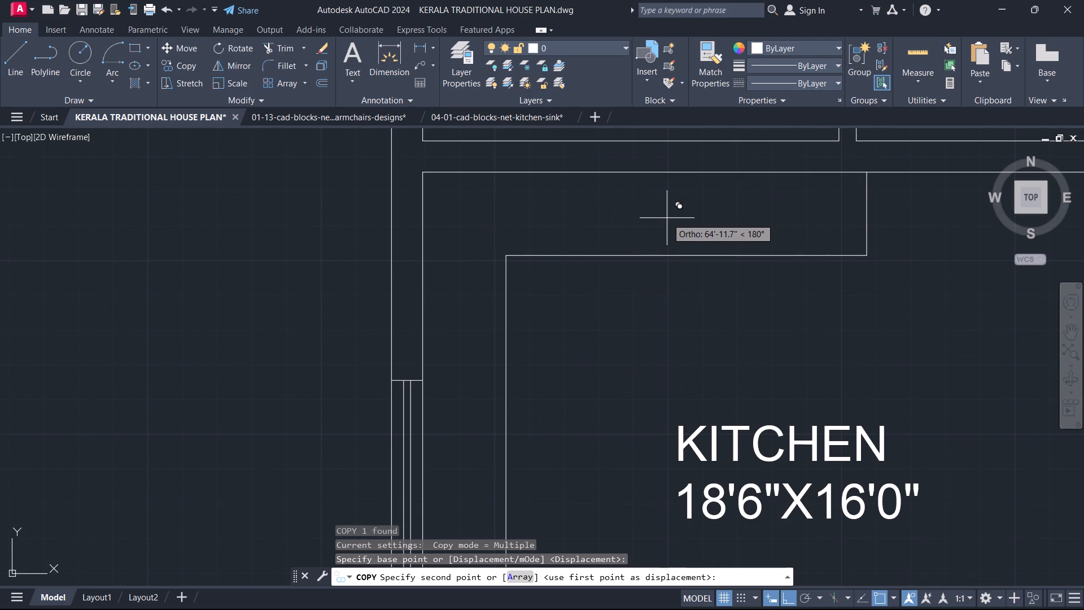
key("F8")
left_click(635, 250)
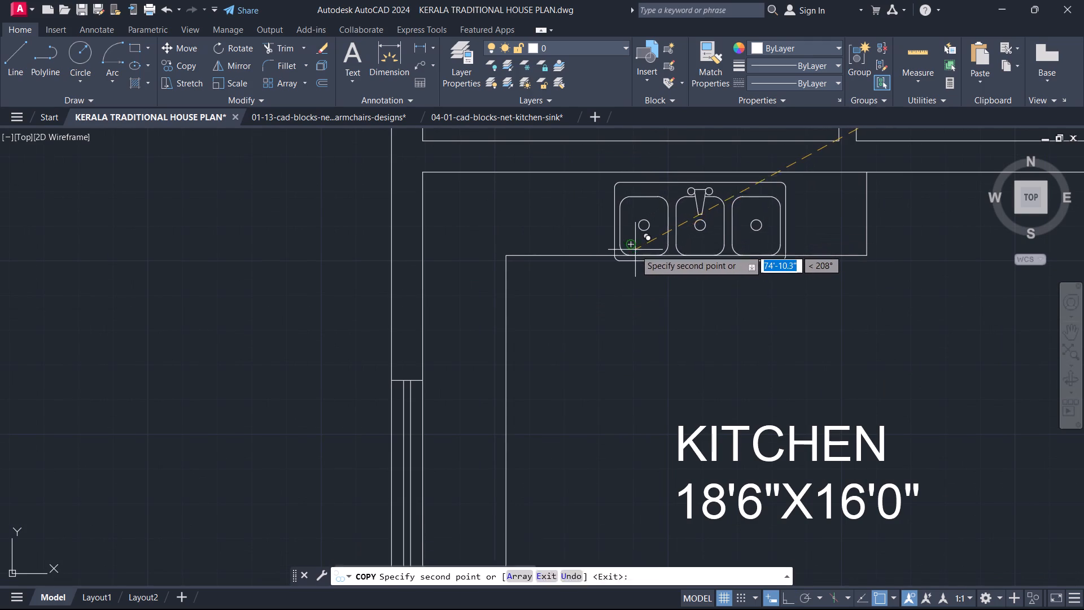
key("Escape")
Move the kitchen sink slightly north so it fits between the counter edge and the wall.
scroll(694, 234, "up", 2)
middle_click_drag(694, 234, 683, 281)
left_click(630, 280)
scroll(619, 279, "up", 1)
middle_click_drag(619, 279, 587, 359)
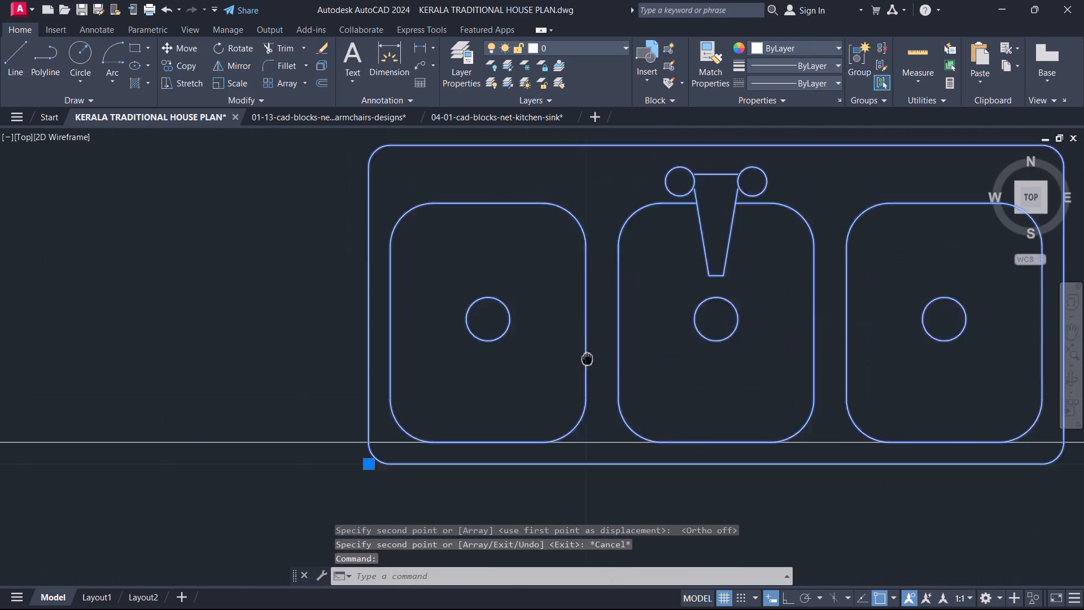
middle_click_drag(587, 359, 550, 405)
key("m")
key("space")
left_click(571, 408)
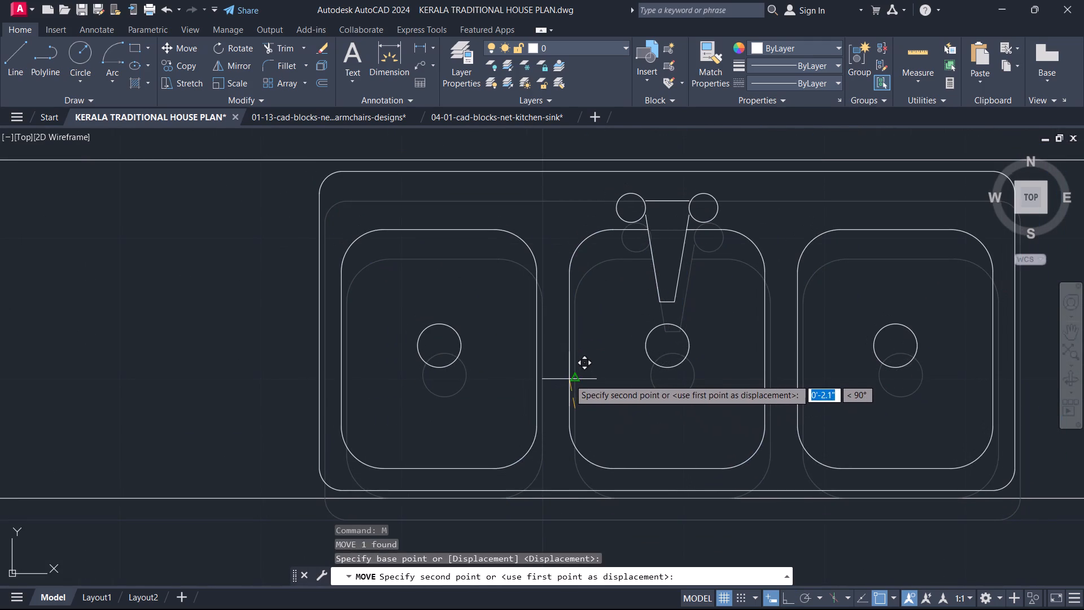
left_click(569, 380)
key("Escape")
Delete the leftover three-bowl sink outside the plan.
scroll(555, 383, "down", 4)
middle_click_drag(544, 382, 552, 391)
middle_click_drag(624, 434, 673, 381)
scroll(660, 372, "down", 2)
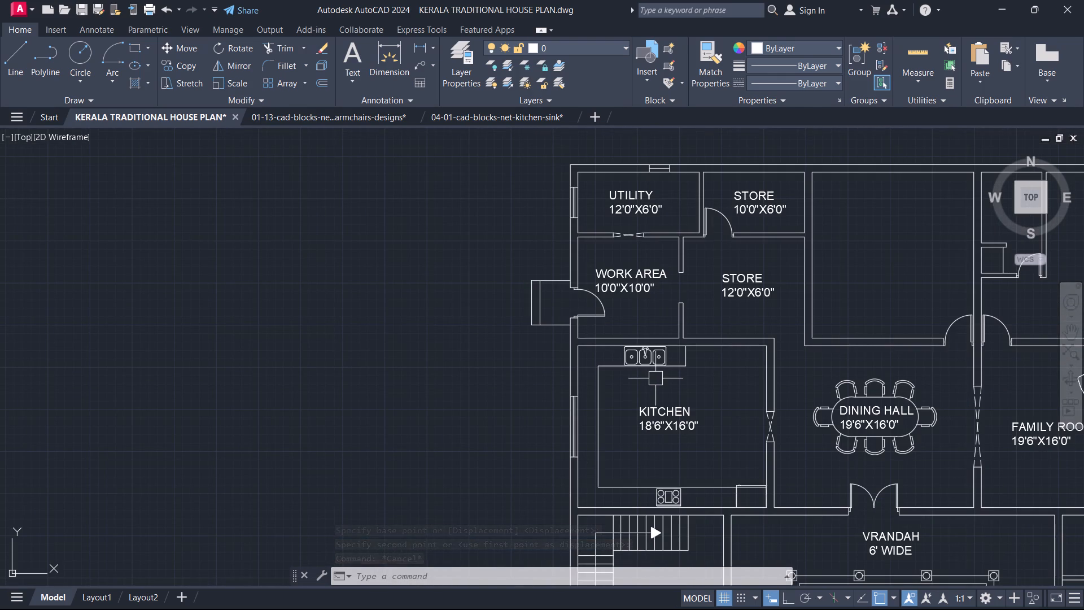
middle_click_drag(677, 367, 190, 496)
middle_click_drag(578, 359, 505, 409)
scroll(578, 359, "down", 2)
left_click_drag(663, 351, 632, 330)
left_click(469, 285)
key("Delete")
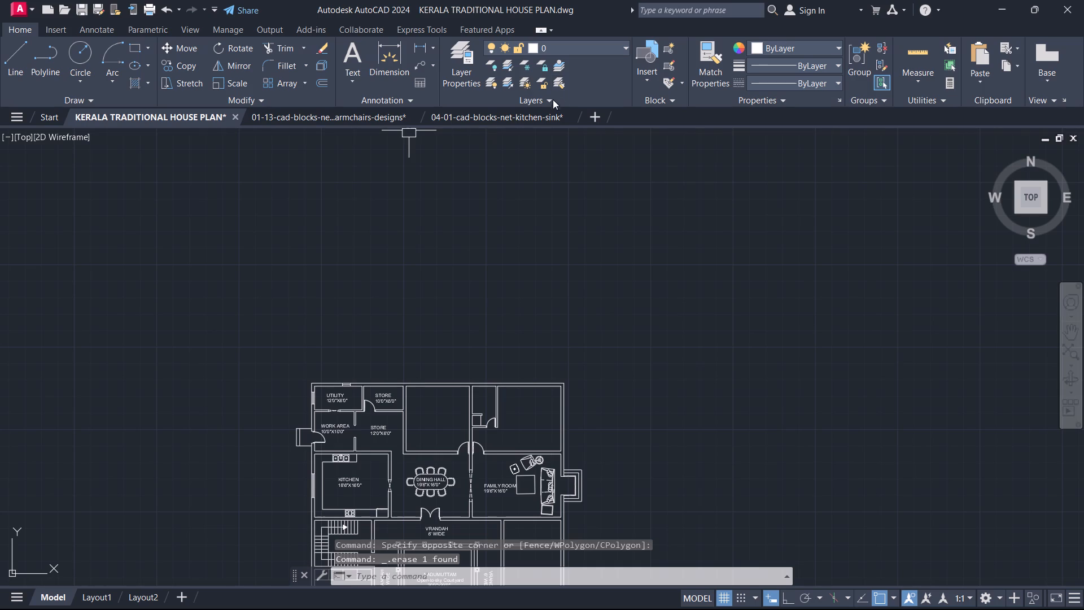
Copy the wide single-bowl sink from the kitchen sink sheet's first row and paste it northeast of the house plan.
left_click(514, 111)
scroll(462, 315, "up", 1)
left_click(430, 205)
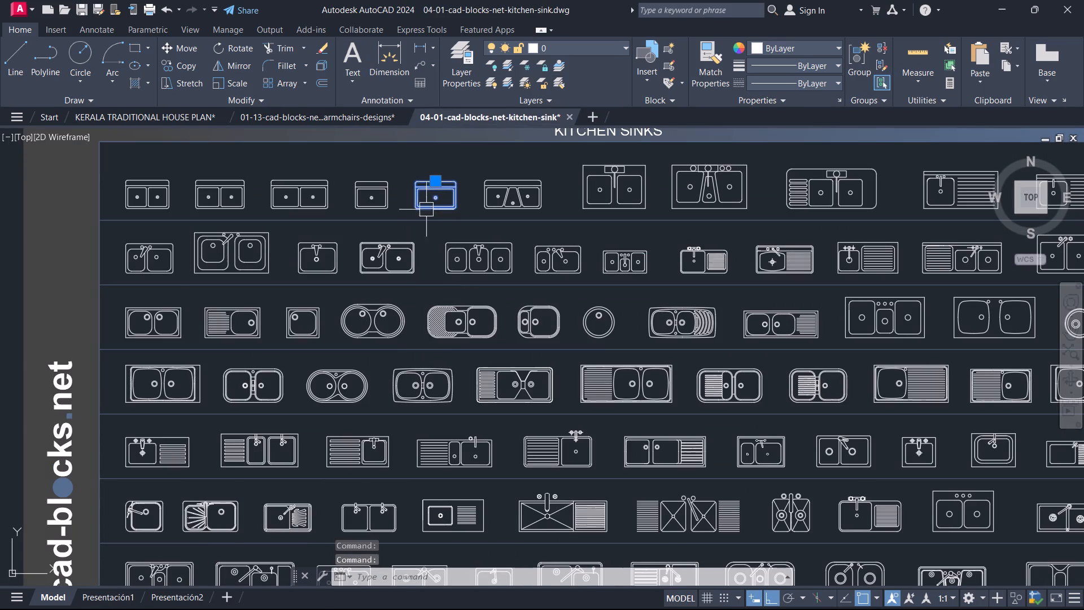
key("ctrl+c")
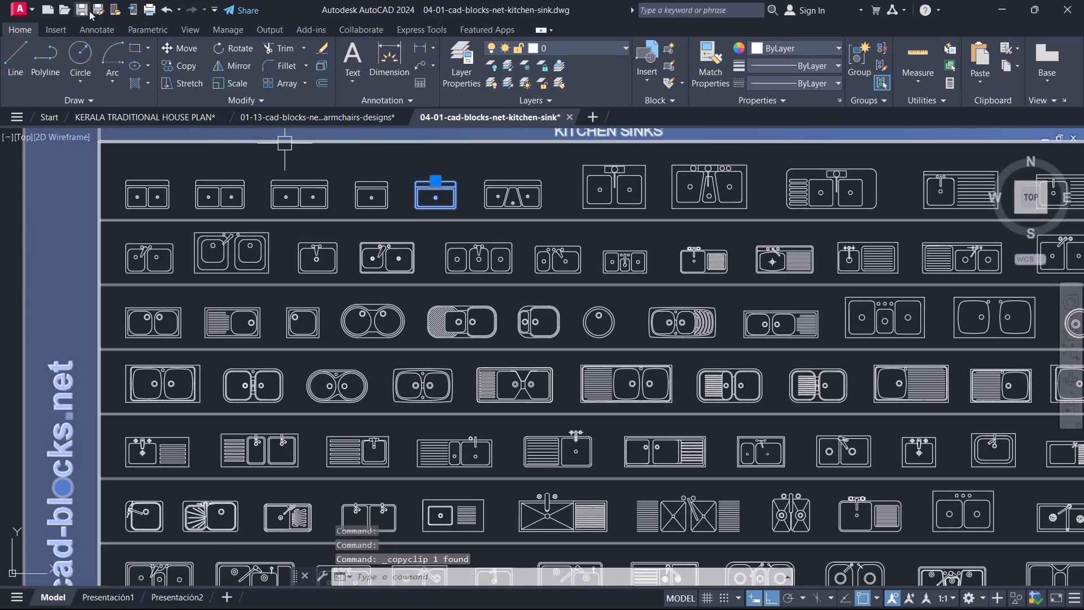
left_click(145, 114)
scroll(412, 299, "down", 3)
scroll(445, 328, "up", 2)
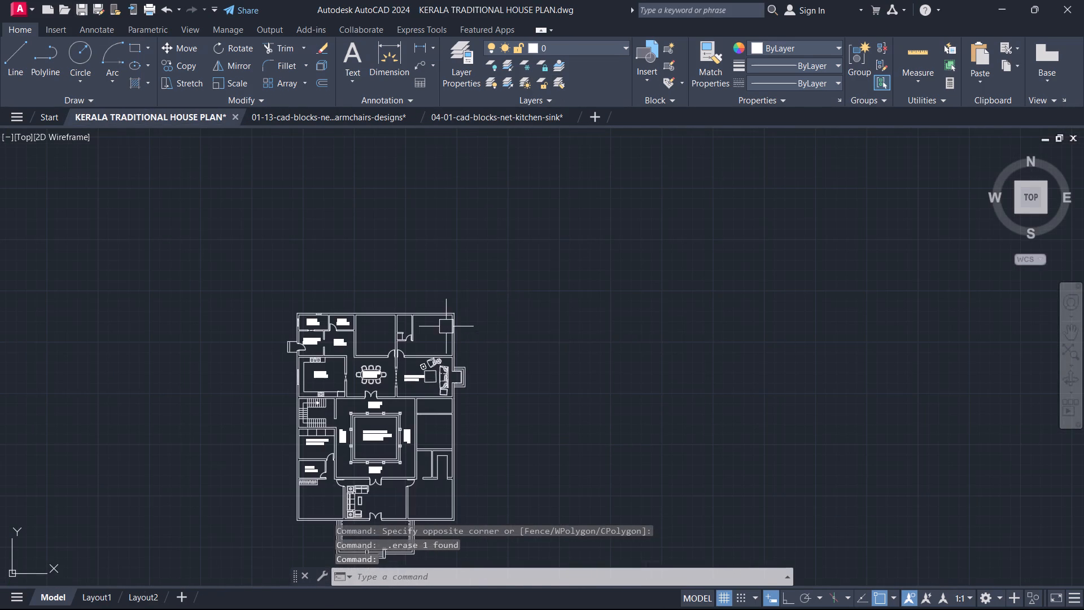
key("ctrl+v")
left_click(515, 311)
key("Escape")
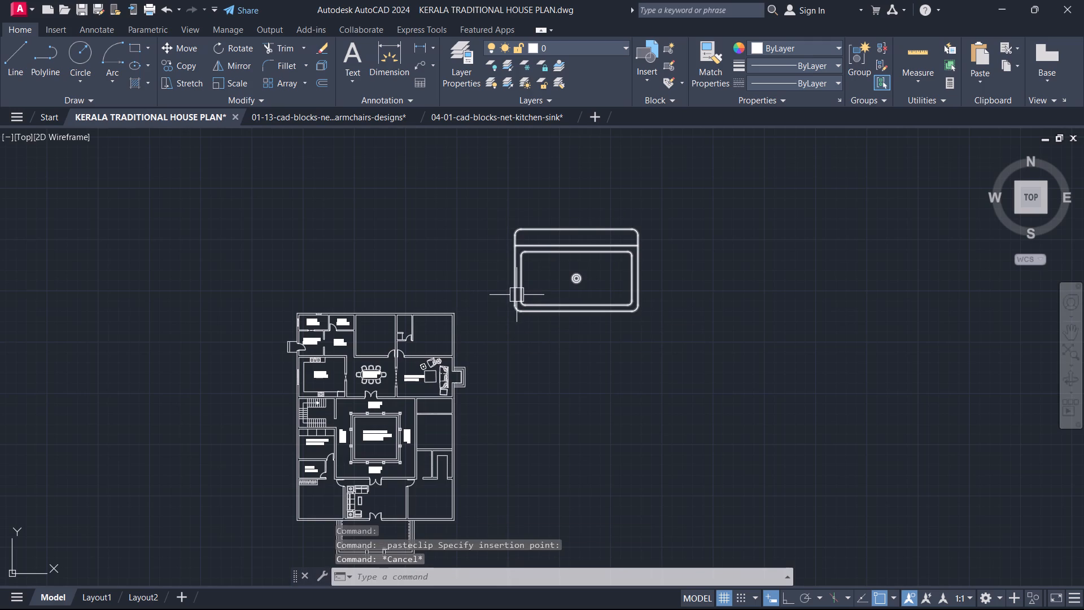
Scale the pasted single-bowl sink down freehand to the size of a small basin.
type("SC")
key("space")
left_click(524, 305)
key("space")
left_click(520, 305)
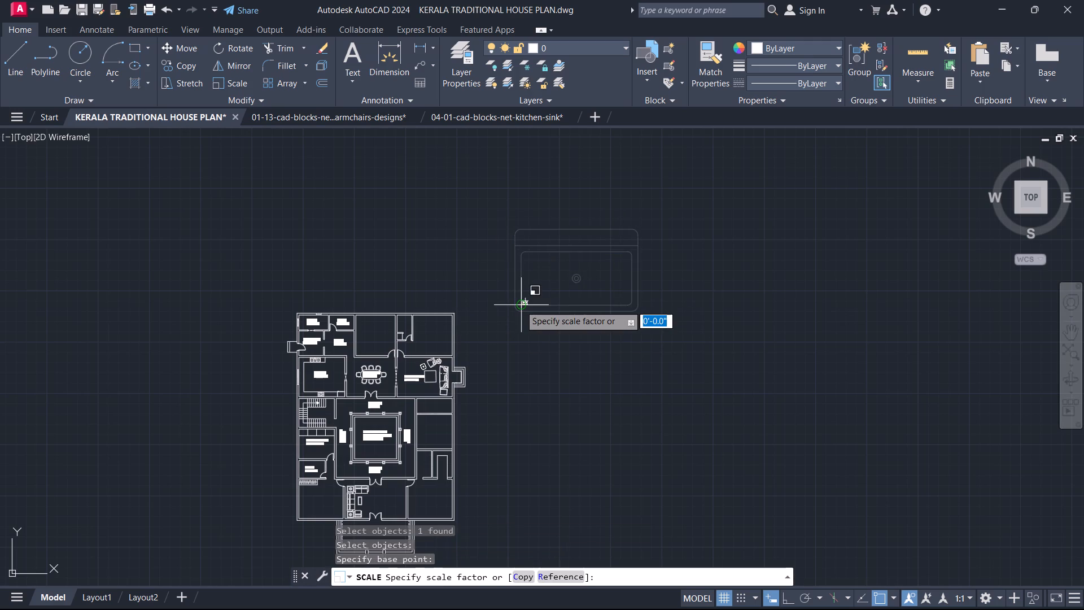
scroll(520, 305, "up", 2)
left_click(531, 297)
key("Escape")
Rotate the small single-bowl sink 90 degrees counterclockwise, using Ortho.
left_click_drag(550, 308, 536, 298)
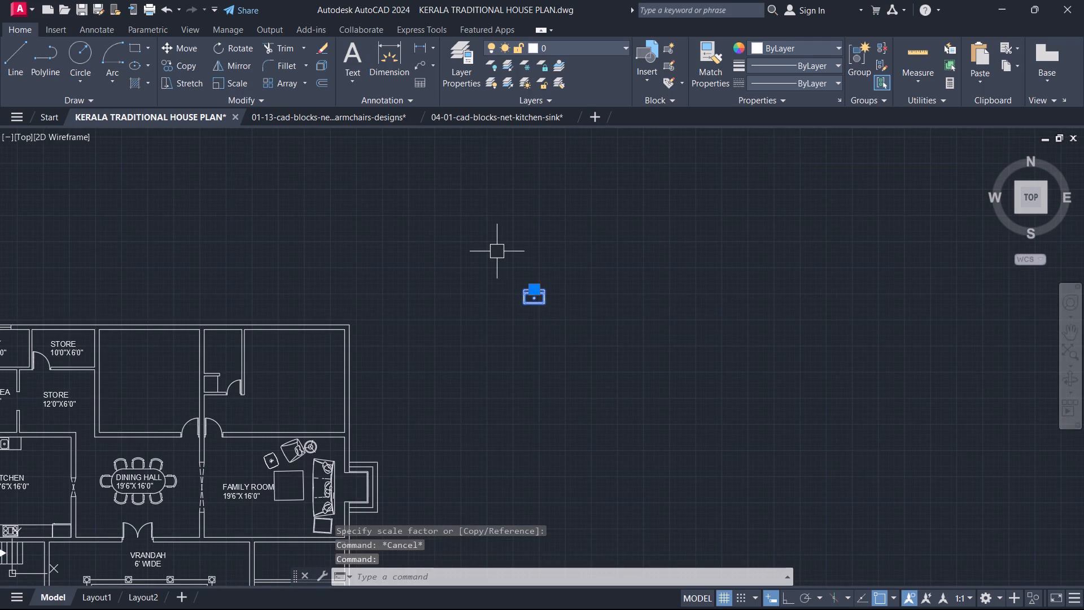
key("r")
key("o")
key("space")
left_click(495, 269)
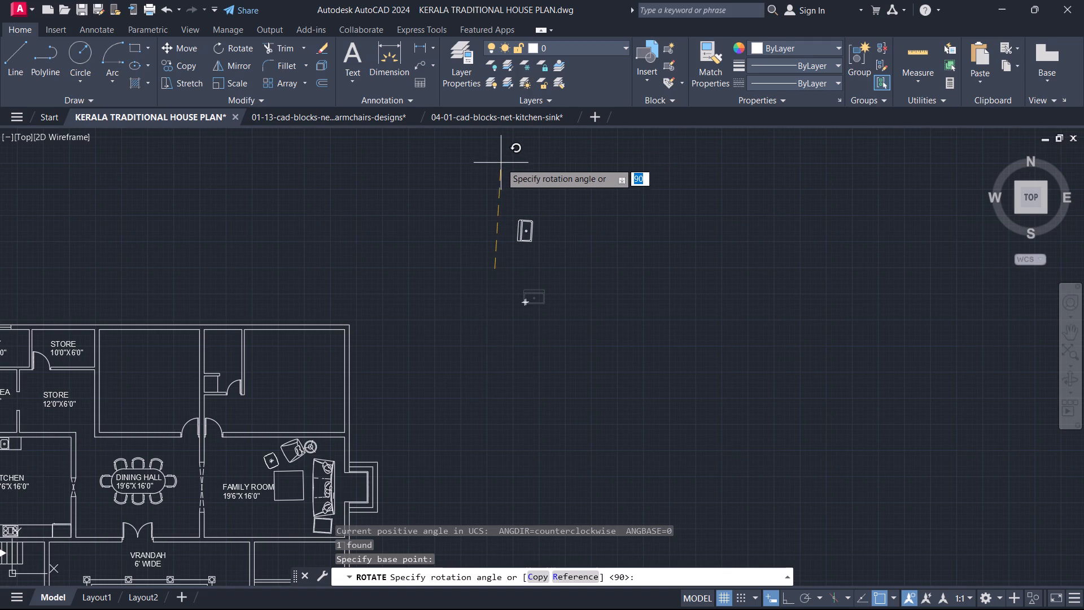
key("F8")
left_click(498, 185)
key("Escape")
Copy the rotated single-bowl sink from its back-edge midpoint onto the small counter niche beside the door between the two northern rooms.
left_click_drag(547, 253, 518, 231)
left_click(475, 193)
key("c")
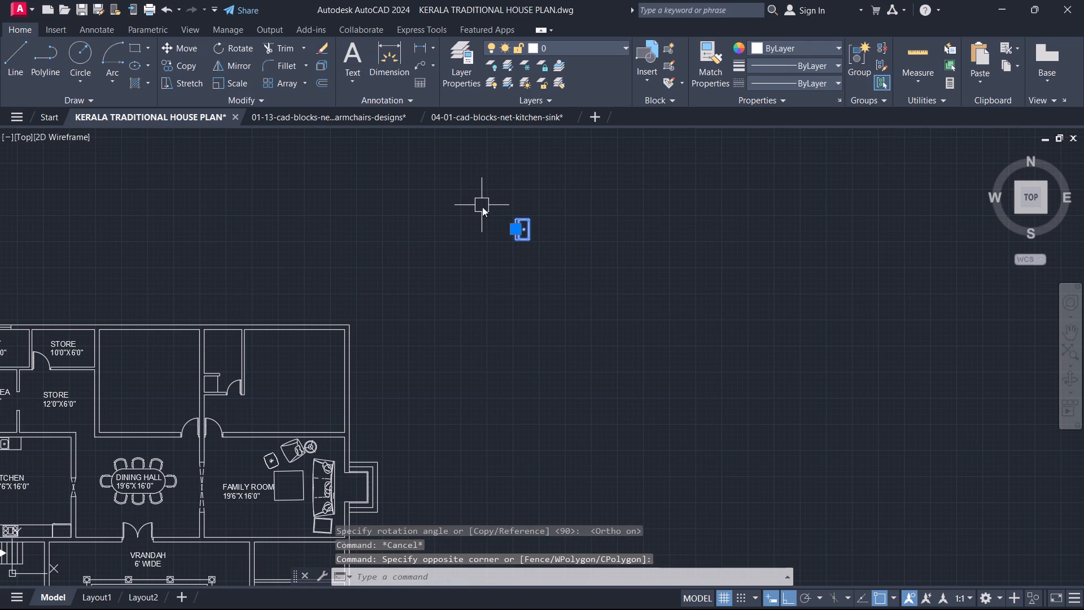
key("o")
key("space")
scroll(516, 245, "up", 3)
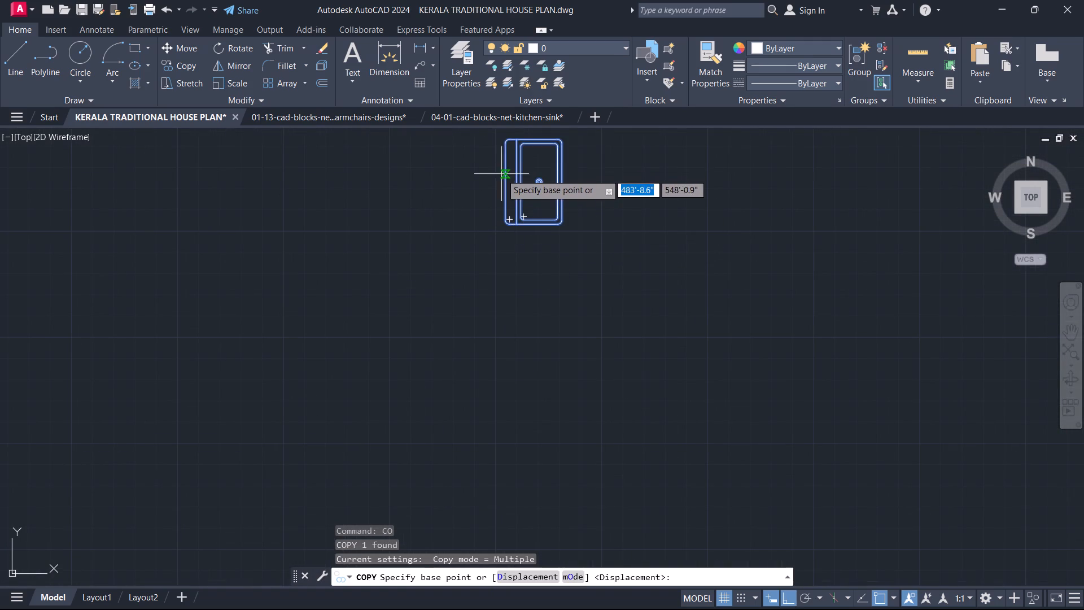
left_click(504, 184)
key("F8")
scroll(500, 300, "down", 2)
middle_click_drag(497, 302, 880, 97)
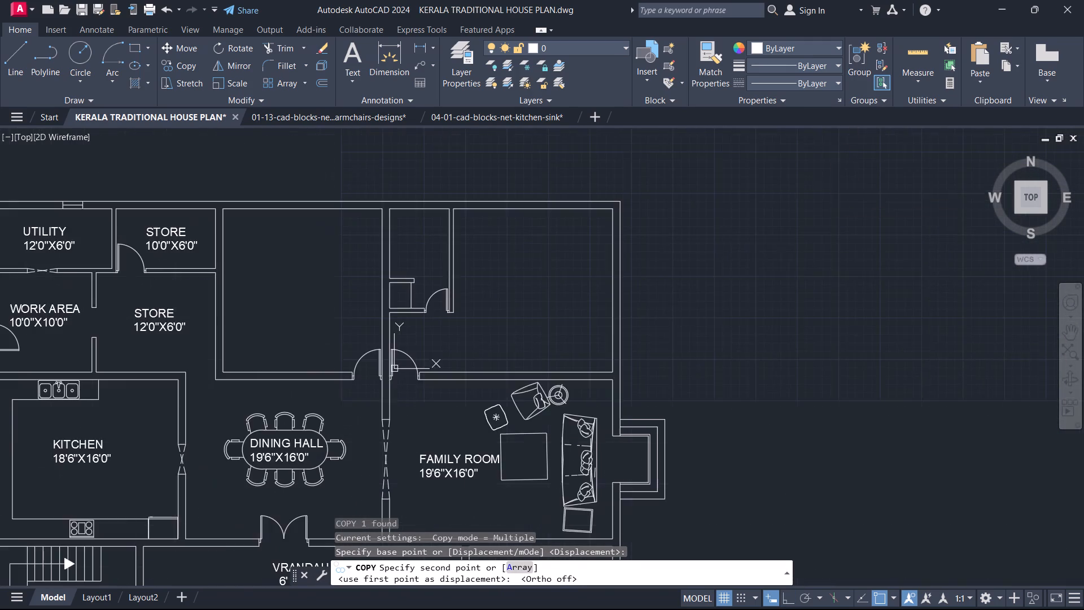
scroll(515, 378, "down", 3)
middle_click_drag(487, 417, 577, 252)
scroll(579, 319, "up", 3)
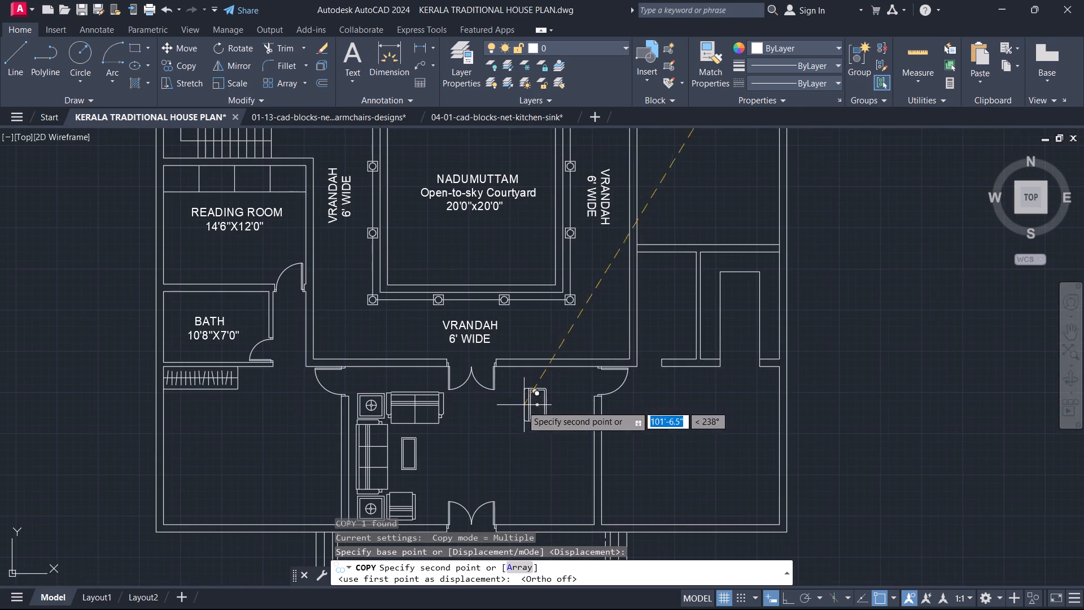
middle_click_drag(683, 306, 648, 400)
middle_click_drag(610, 285, 617, 481)
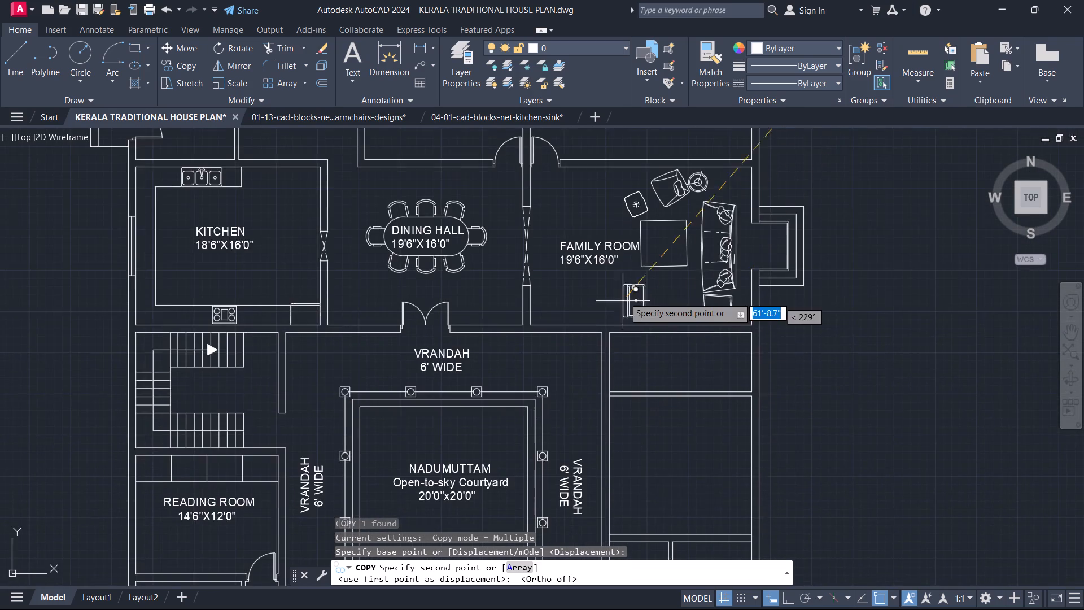
scroll(627, 289, "up", 1)
middle_click_drag(584, 282, 659, 481)
middle_click_drag(466, 252, 495, 438)
scroll(466, 252, "down", 1)
scroll(549, 395, "up", 4)
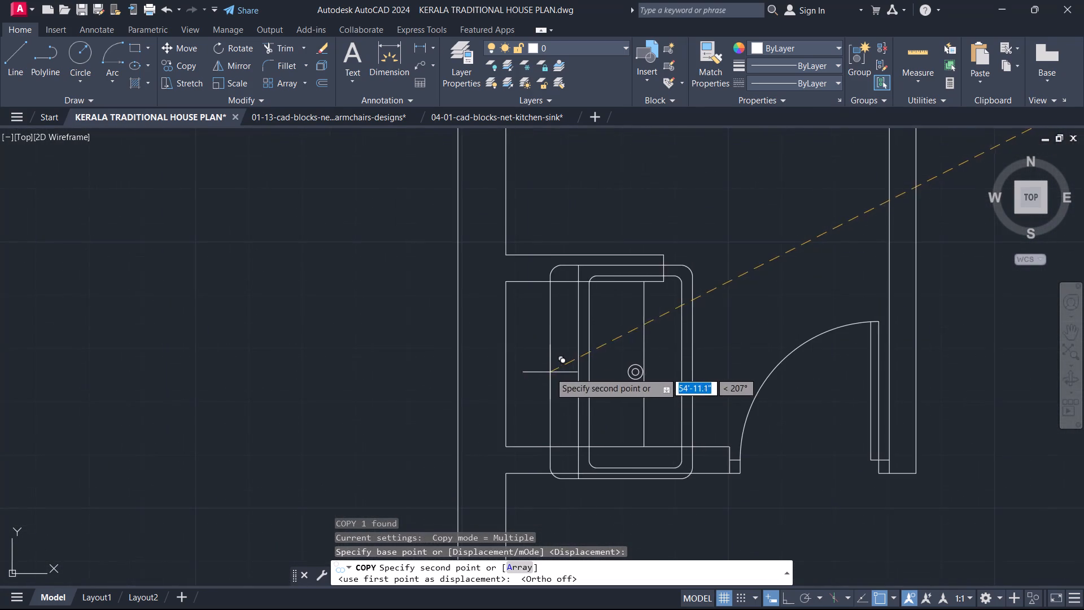
left_click(522, 358)
key("Escape")
Scale the copied sink down freehand from its back-edge midpoint so it fits inside the small counter niche.
left_click(548, 367)
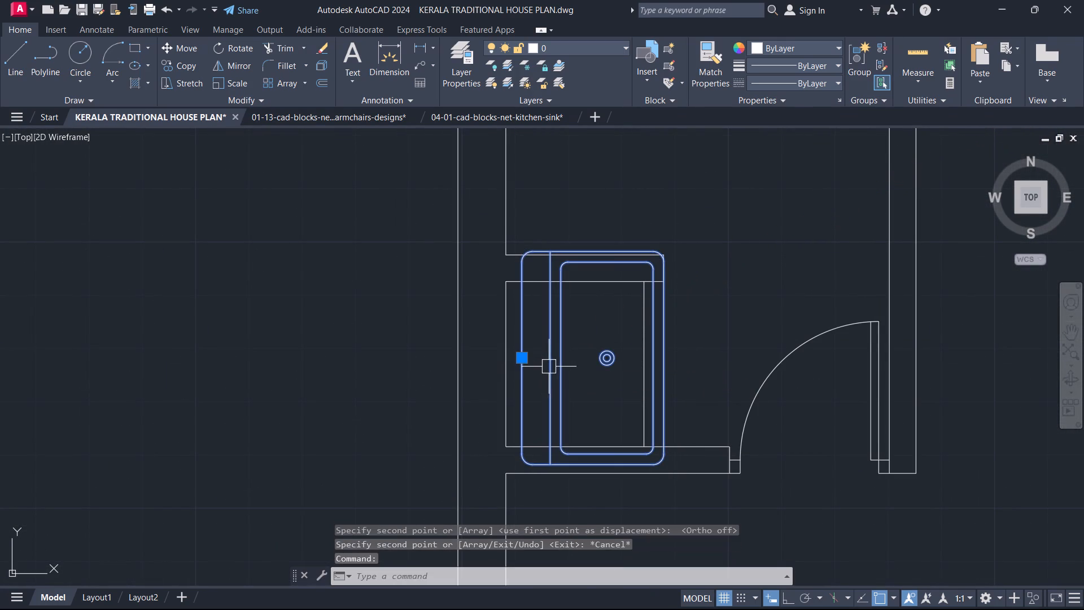
key("s")
type("C")
key("space")
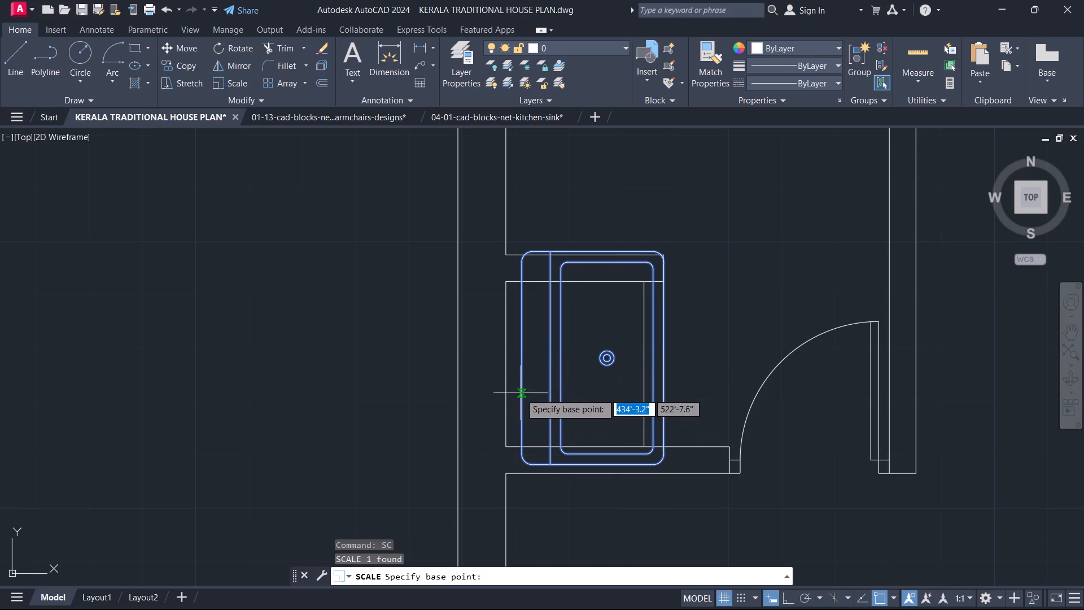
left_click(522, 354)
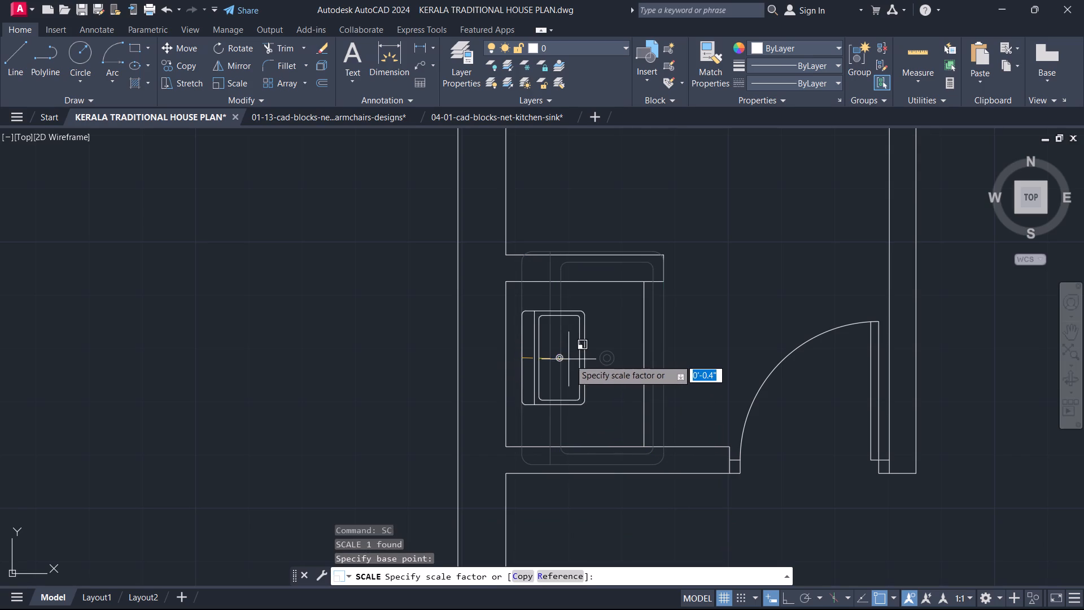
left_click(582, 360)
key("Escape")
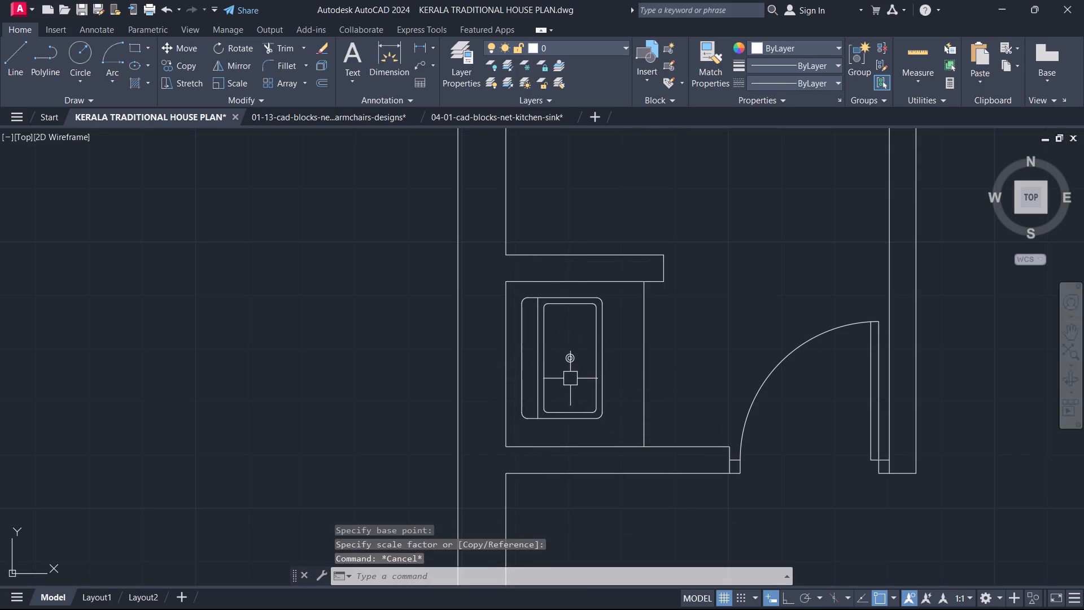
Delete the leftover single-bowl sink lying northeast of the house plan.
middle_click_drag(569, 380, 548, 399)
scroll(535, 356, "down", 3)
scroll(290, 476, "down", 1)
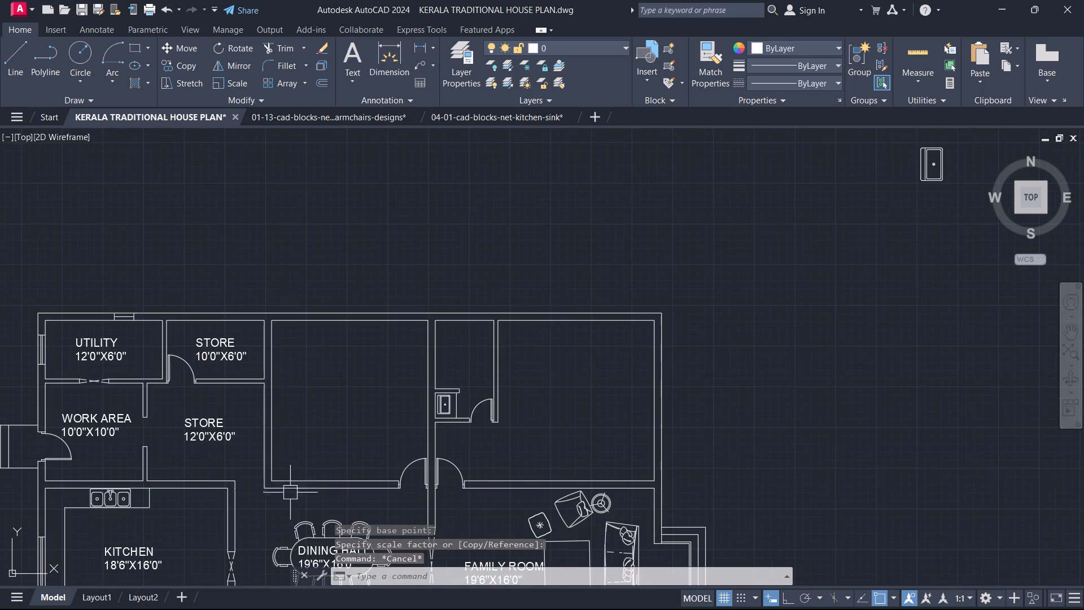
scroll(535, 341, "down", 2)
left_click_drag(735, 303, 703, 286)
left_click(556, 137)
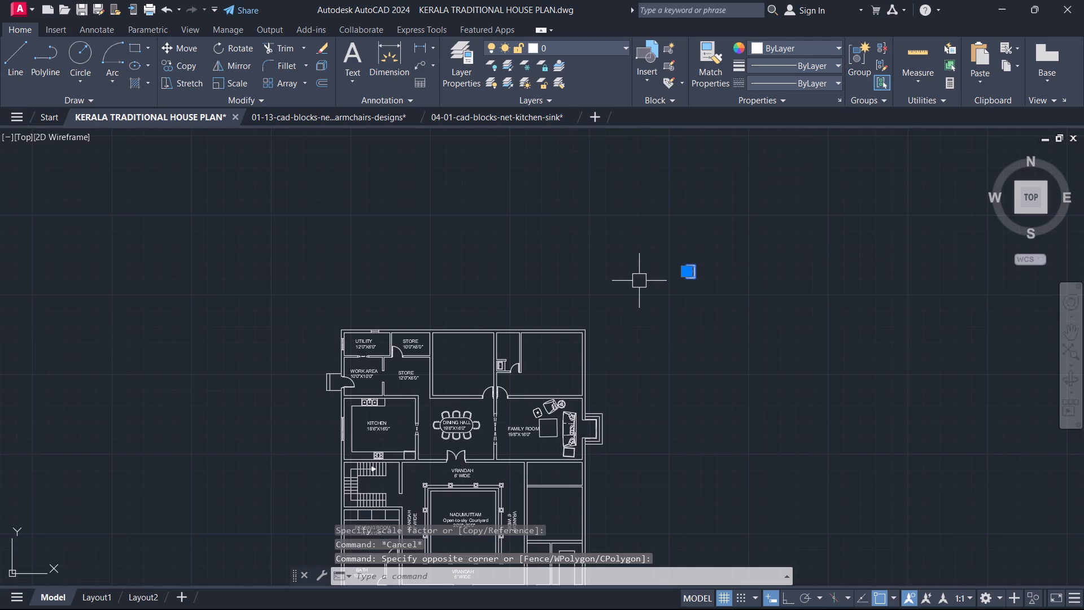
key("Delete")
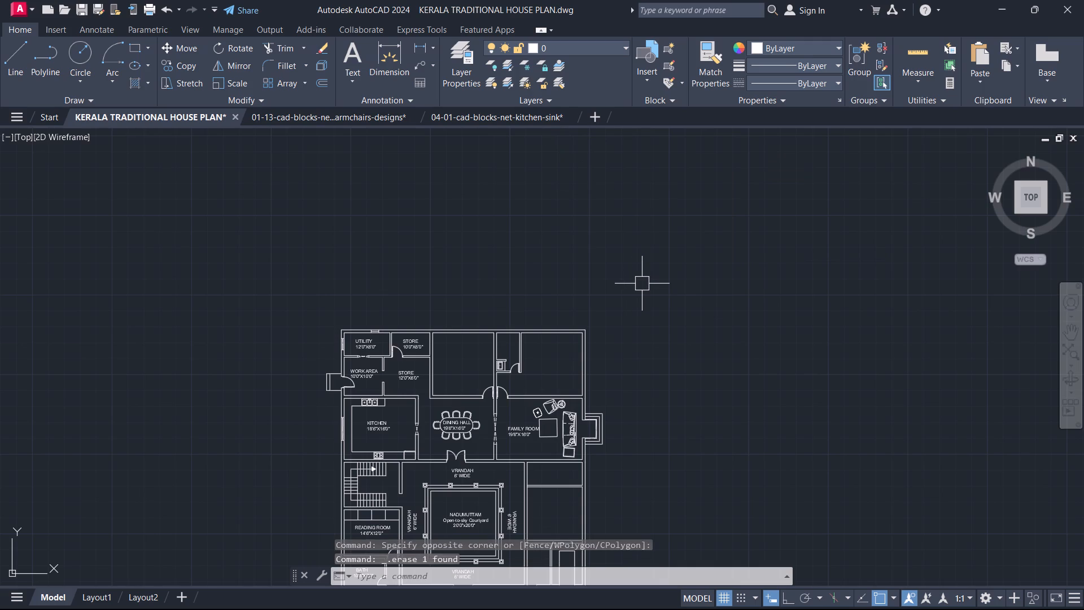
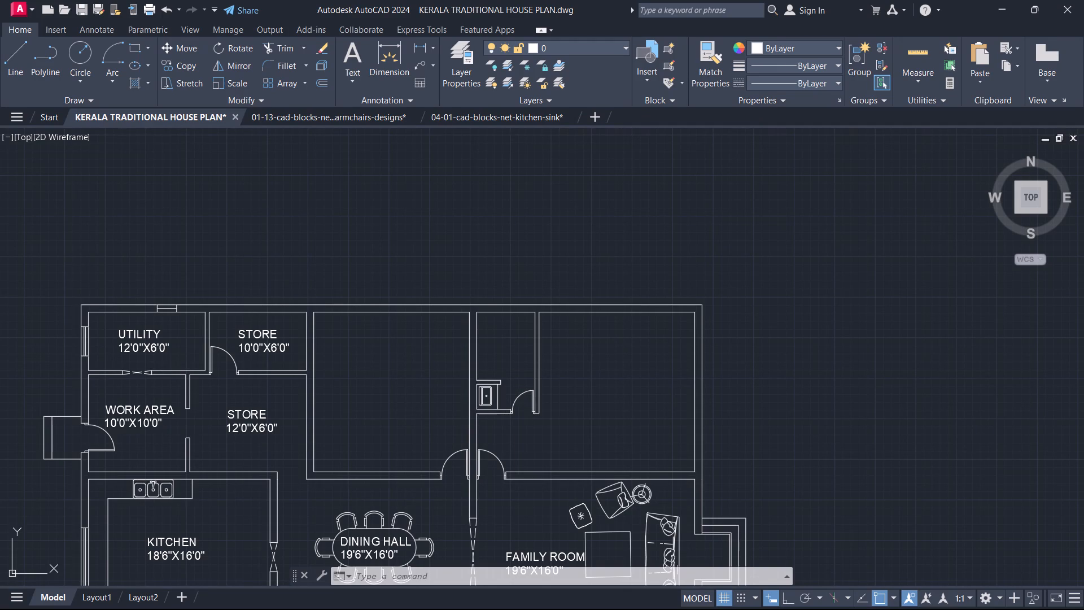
Draw a 6' vertical line across the narrow room directly south of the family room, west of the room's middle.
middle_click_drag(539, 394, 460, 107)
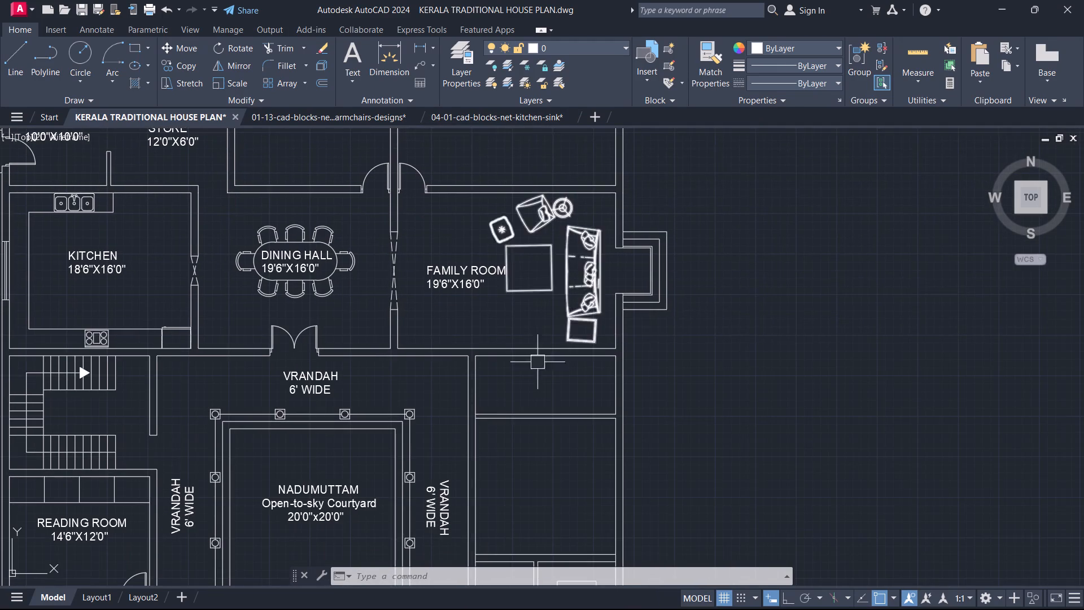
middle_click_drag(514, 387, 531, 407)
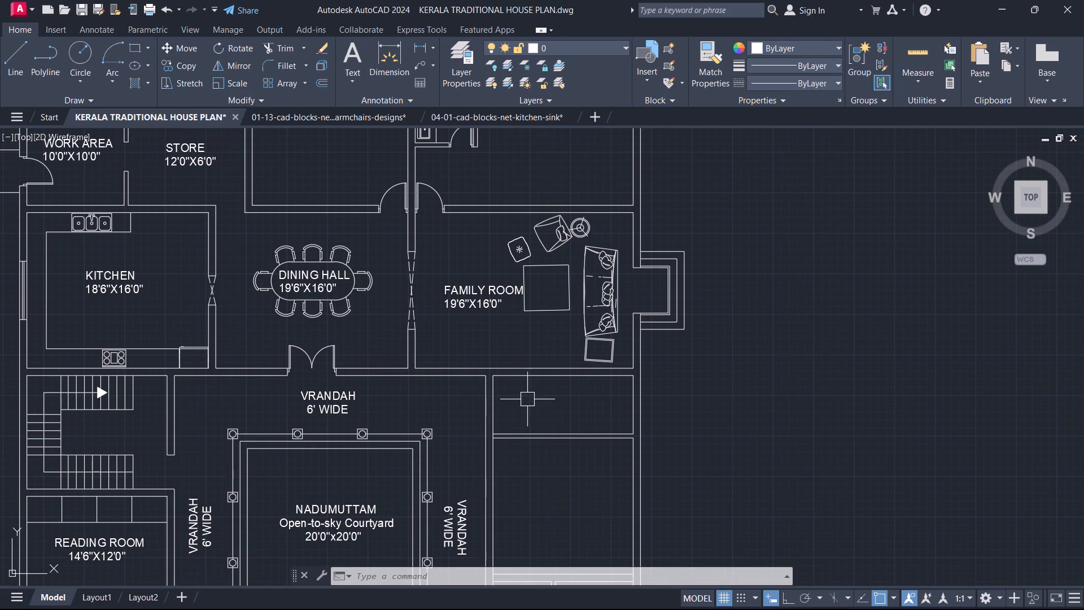
scroll(549, 374, "up", 1)
type("L")
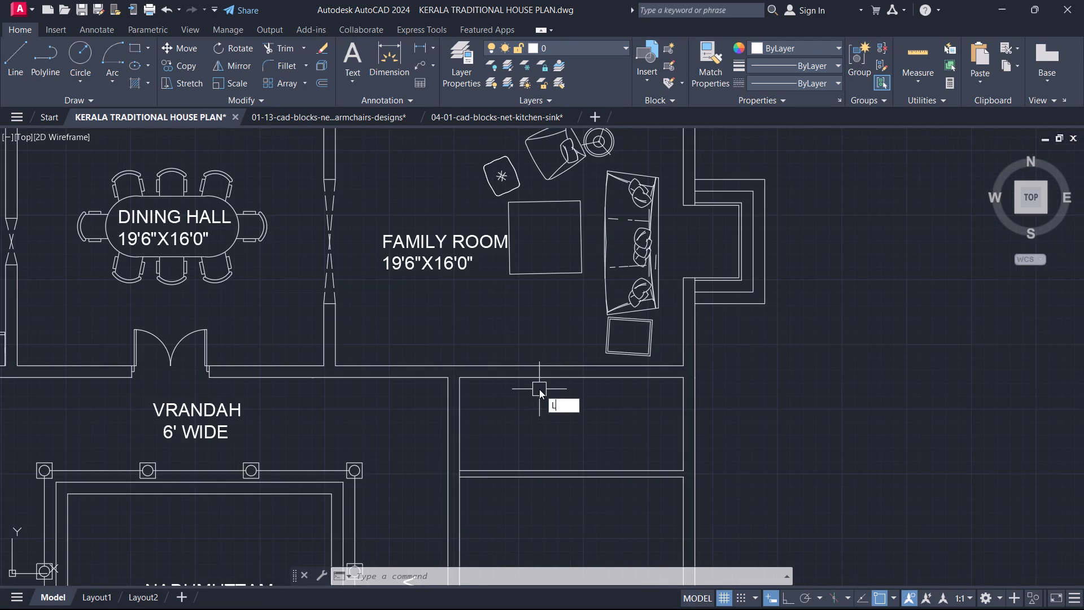
key("space")
left_click(528, 382)
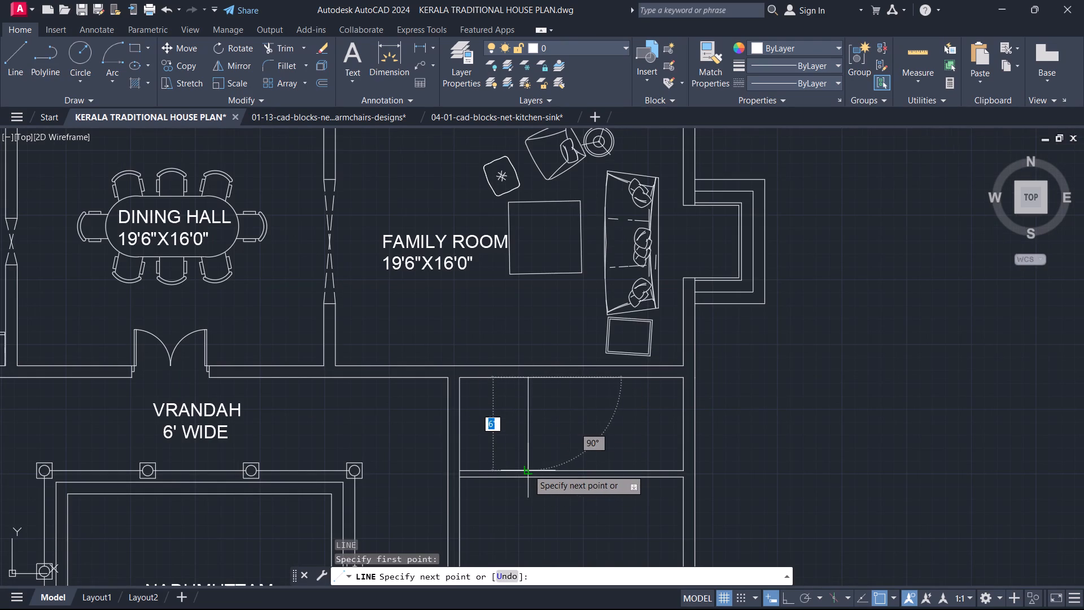
left_click(527, 469)
key("Escape")
Offset the new vertical line 5" to the east to give the partition wall its thickness.
key("o")
key("space")
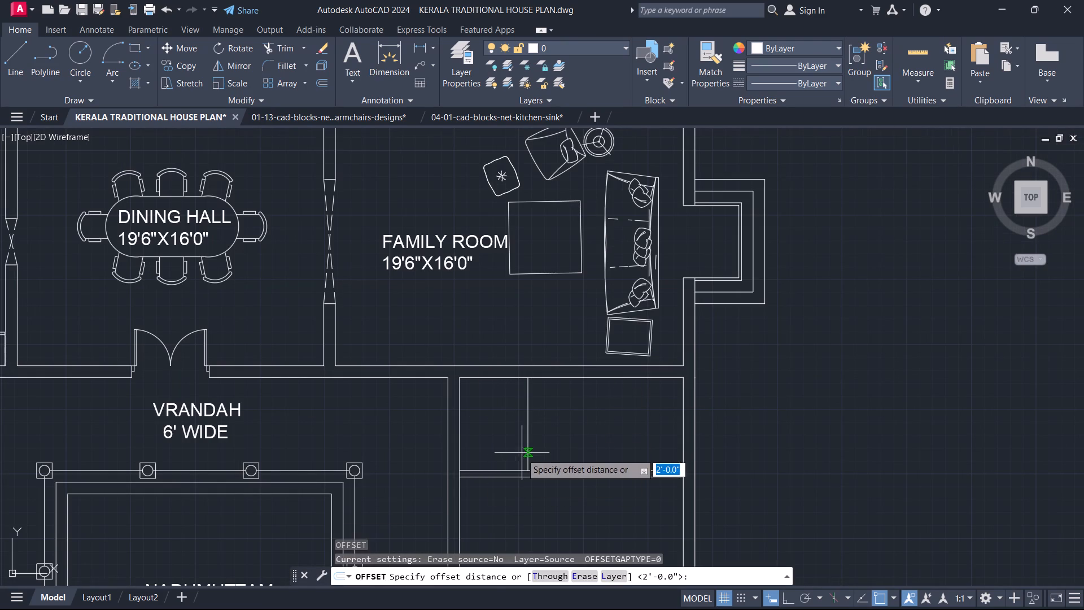
key("5")
key("Return")
left_click(522, 443)
left_click(556, 433)
key("Escape")
Trim the room's south and north wall lines between the two partition lines so the wall junctions are open.
scroll(553, 433, "up", 1)
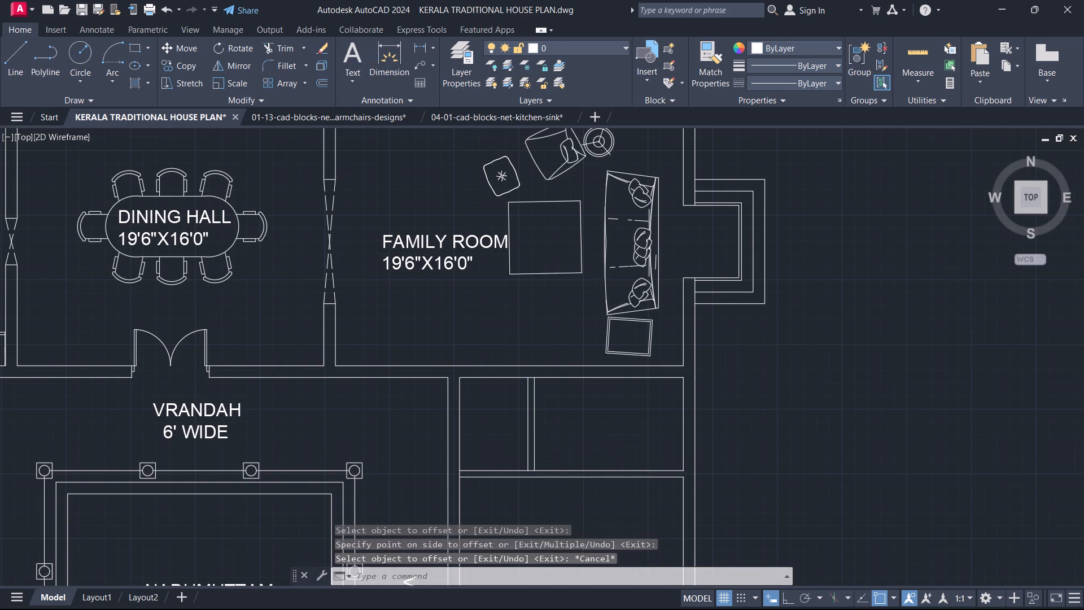
scroll(553, 433, "up", 1)
middle_click_drag(535, 450, 511, 273)
key("t")
key("r")
key("space")
scroll(479, 356, "up", 1)
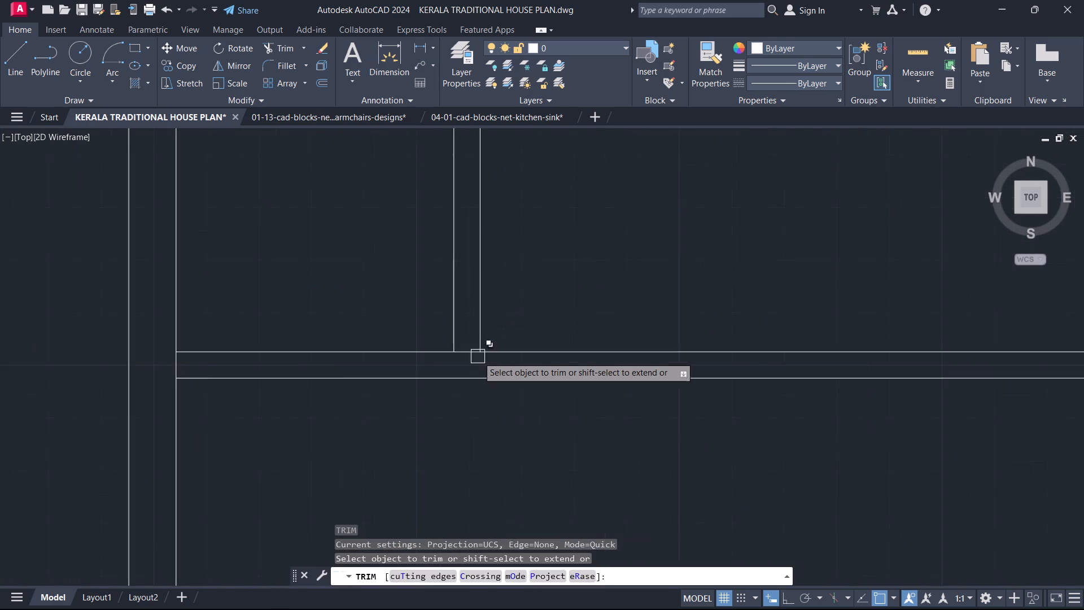
scroll(478, 356, "up", 1)
left_click(469, 355)
scroll(465, 298, "down", 1)
middle_click_drag(467, 311, 473, 589)
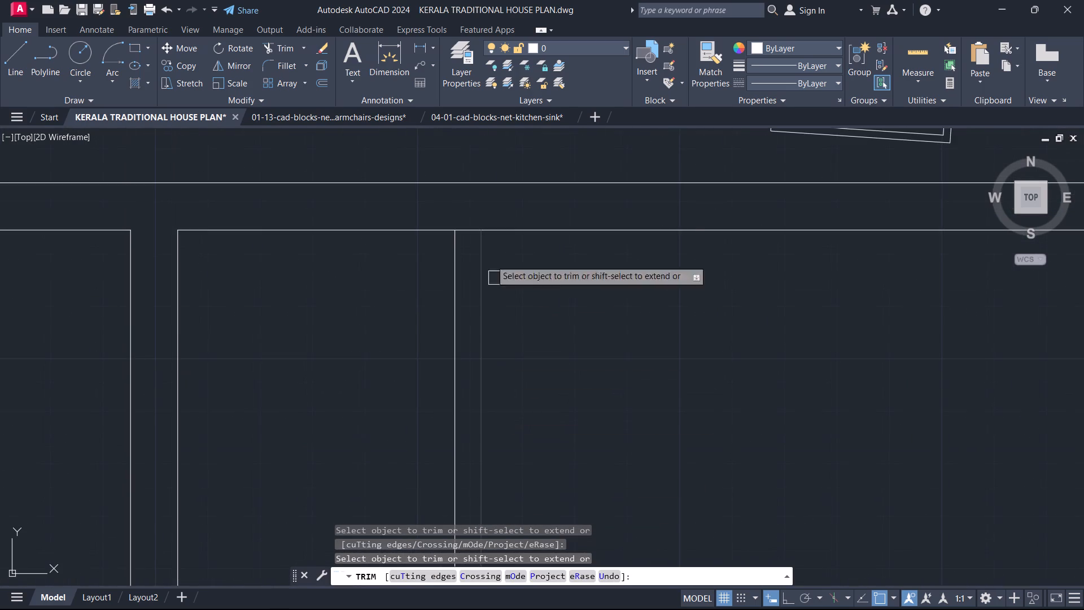
scroll(471, 230, "up", 1)
left_click(470, 229)
key("Escape")
Offset the south wall line of the room east of the partition 2'6" northward.
scroll(473, 286, "down", 1)
middle_click_drag(454, 254, 445, 183)
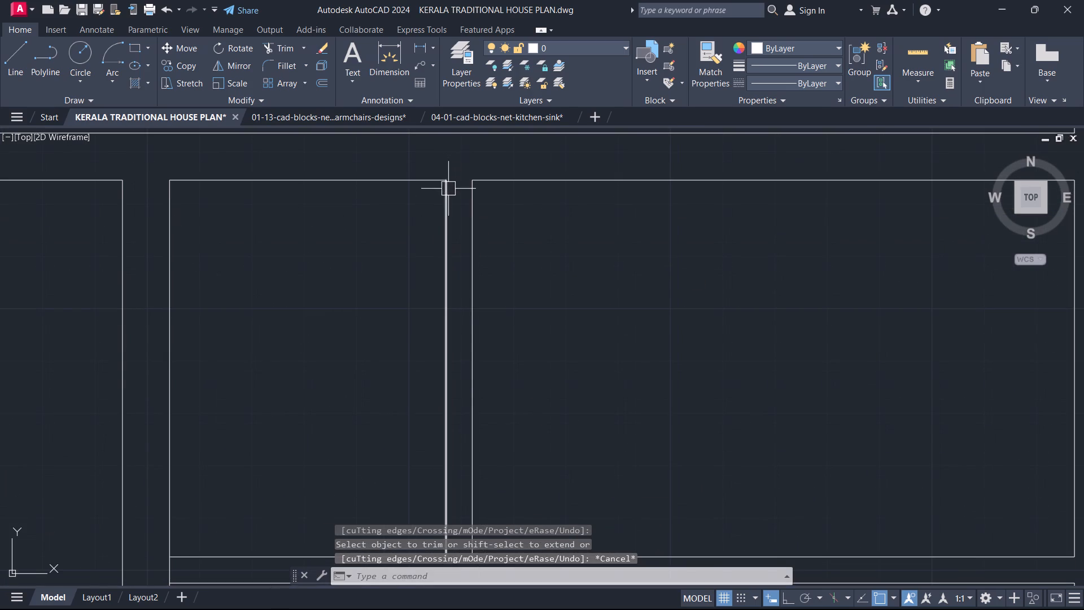
scroll(579, 348, "down", 2)
middle_click_drag(553, 315, 543, 296)
type("O")
key("space")
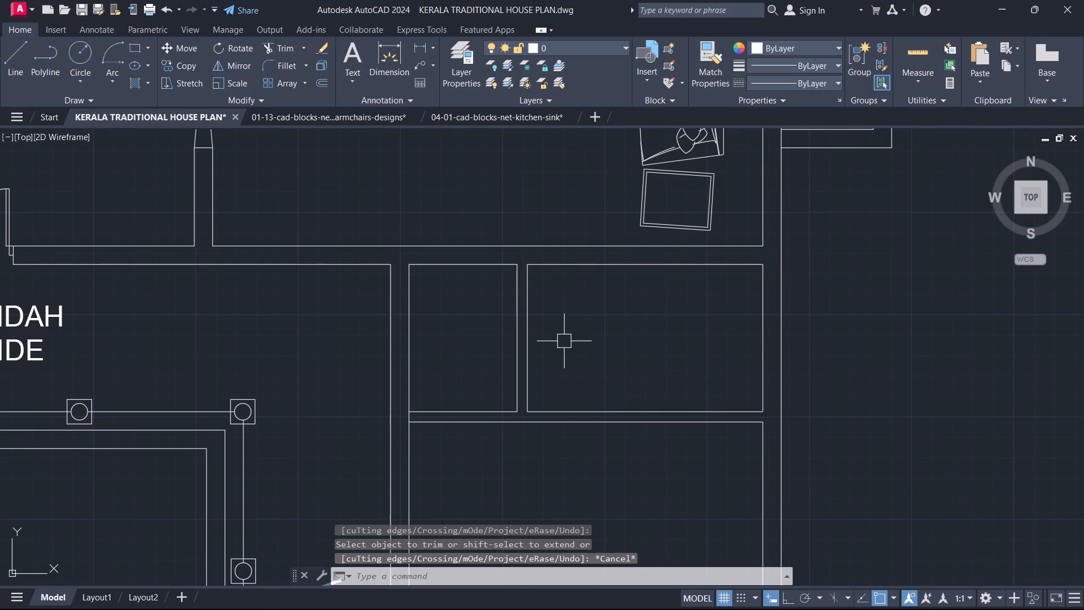
key("2")
type("'6")
key("Return")
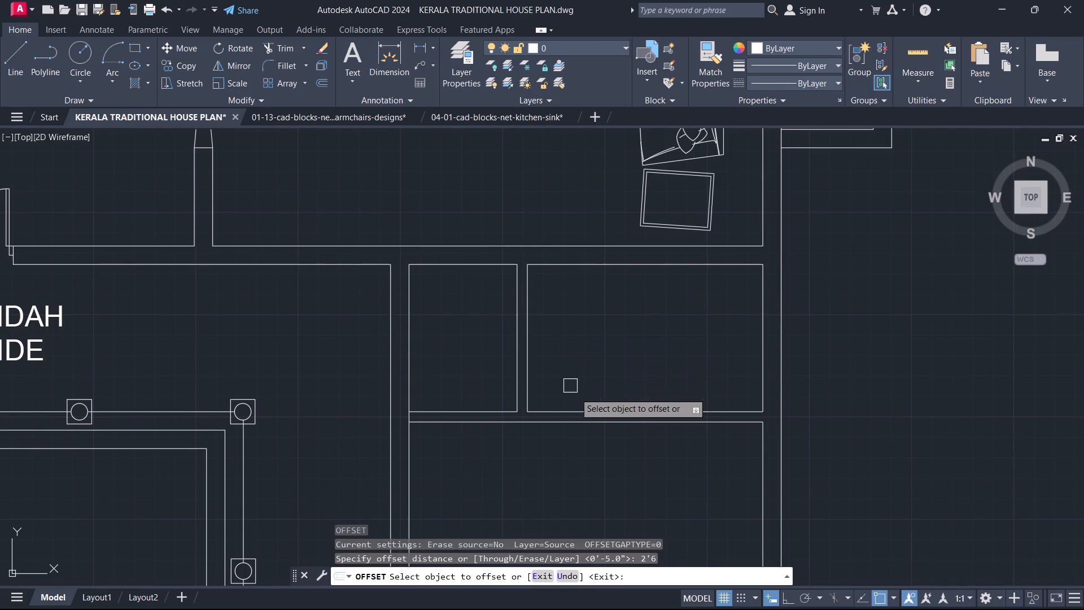
left_click_drag(589, 414, 583, 399)
left_click(579, 367)
key("Escape")
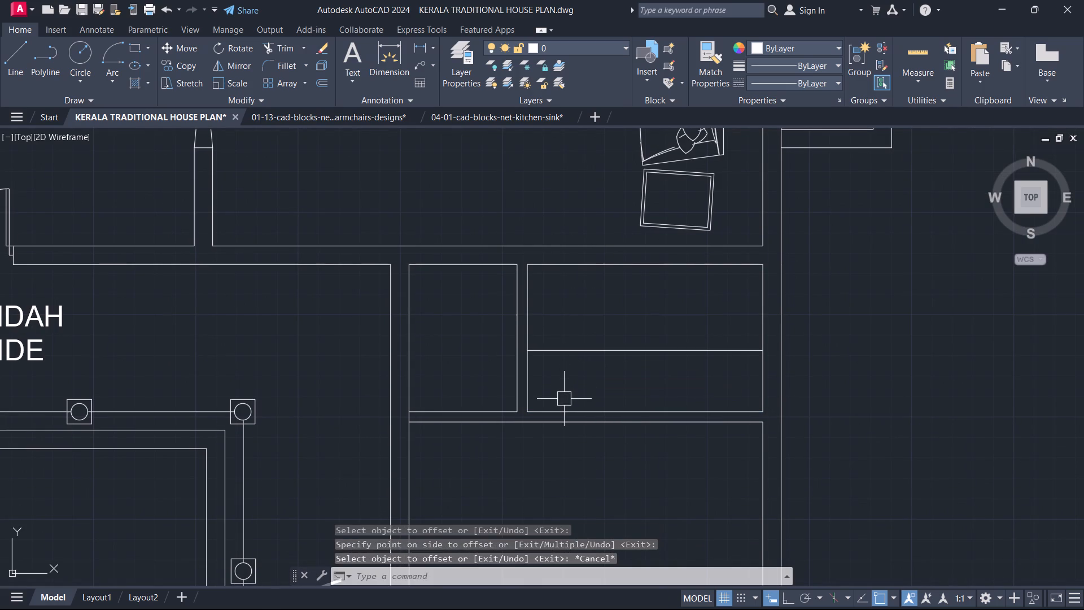
Extend the room's south wall line and the offset line westward across the partition's thickness.
type("EX")
key("space")
left_click(569, 413)
key("Escape")
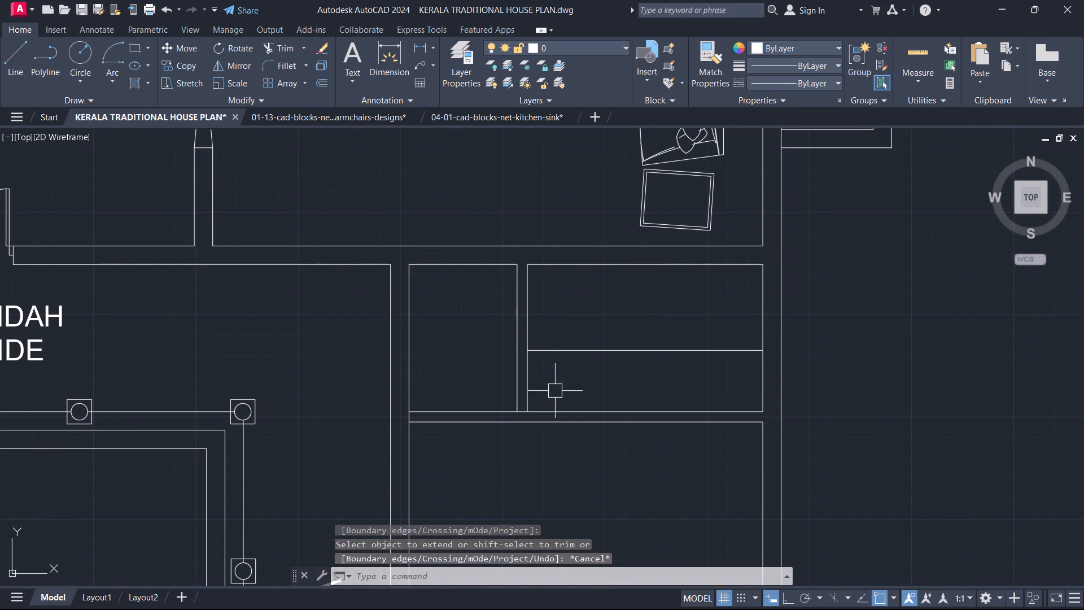
key("e")
key("x")
key("space")
left_click(578, 348)
key("Escape")
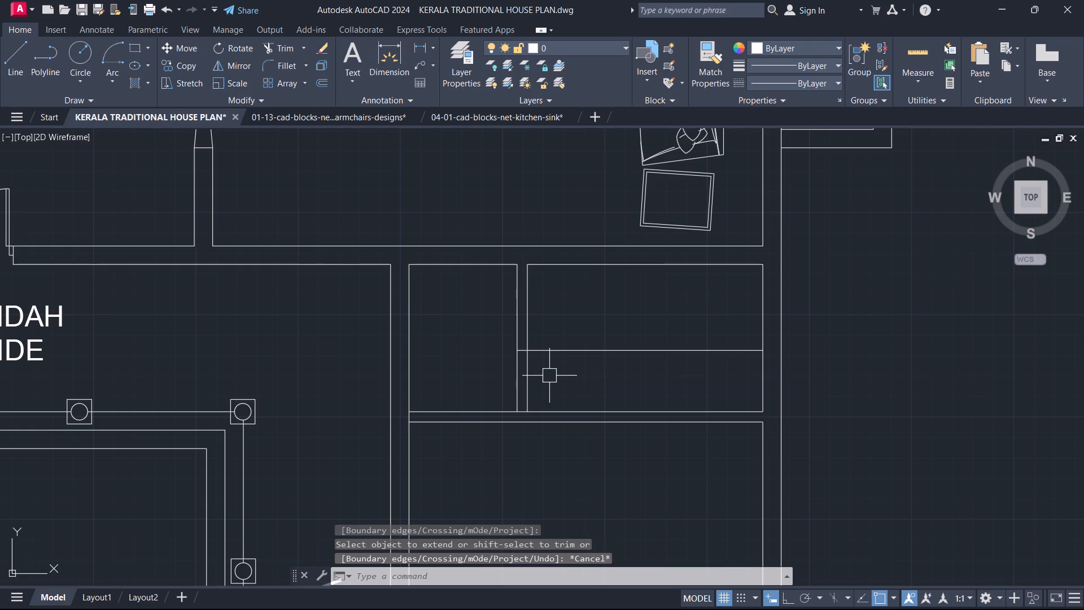
Trim the partition below the offset line and the line's surplus, leaving an opening at the partition's south end.
type("TR")
key("space")
left_click(549, 379)
left_click(504, 372)
left_click(554, 364)
left_click(566, 341)
key("Escape")
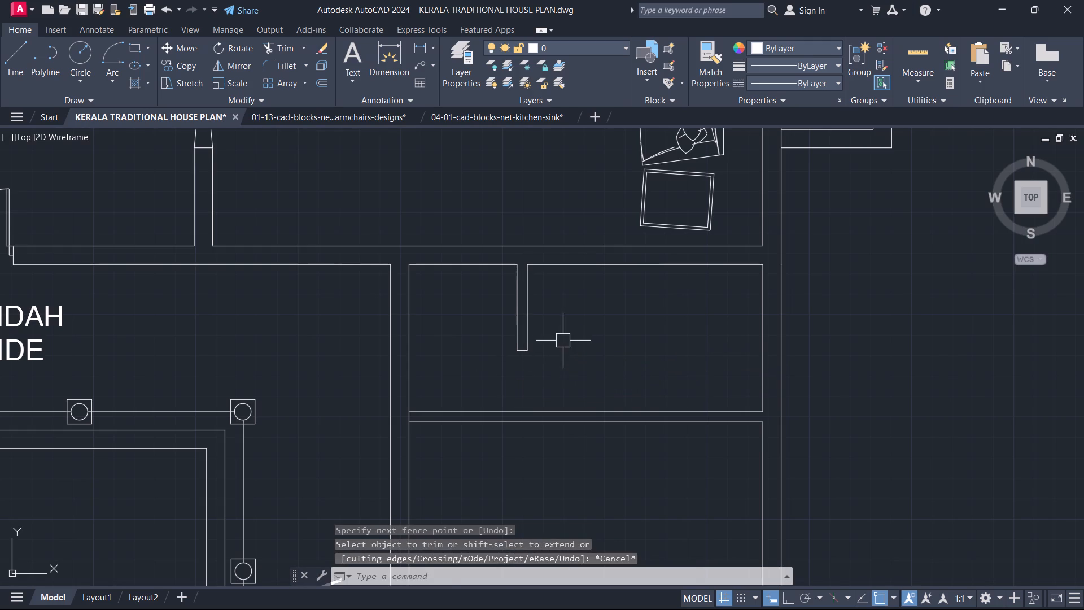
Offset the inner line of the west wall 3' eastward, beside the small space west of the partition.
scroll(552, 343, "down", 1)
scroll(521, 379, "up", 1)
key("o")
key("space")
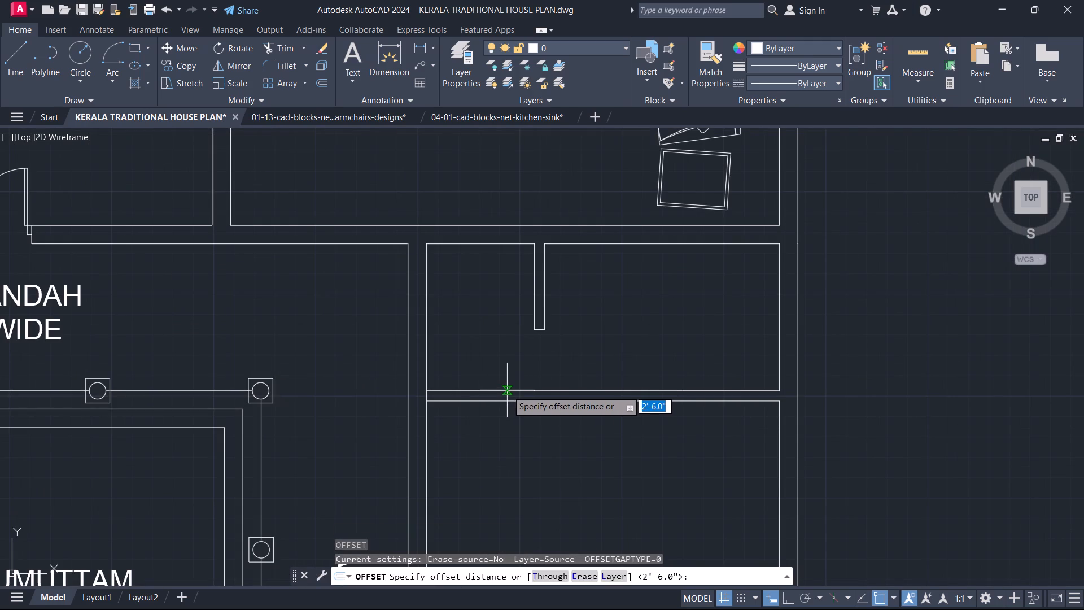
key("3")
key("apostrophe")
key("Return")
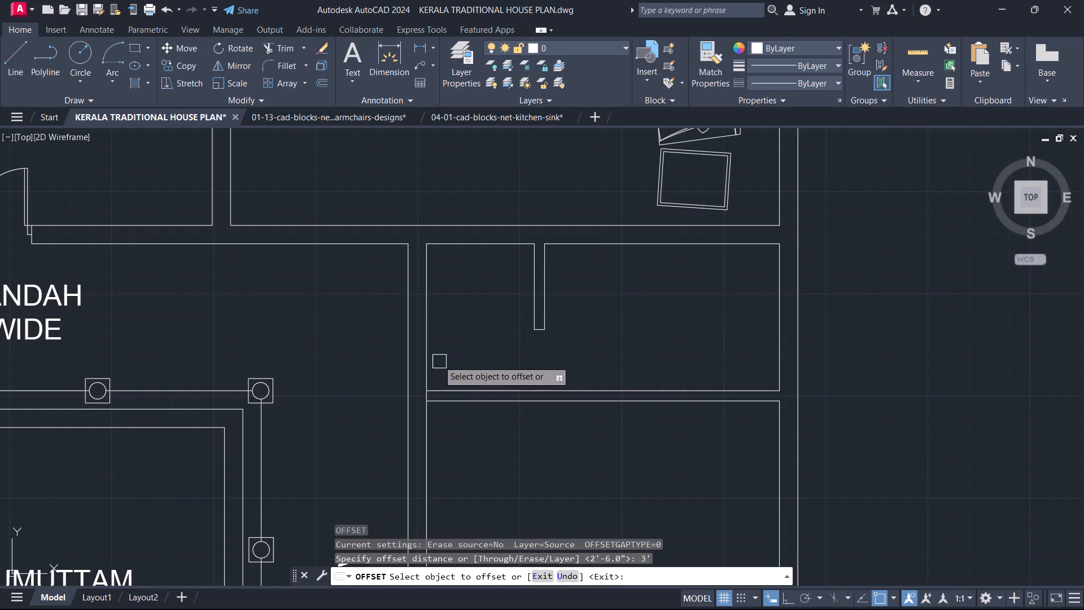
left_click(430, 355)
left_click(460, 359)
key("Escape")
Trim the horizontal wall west of the 3' offset line and the line's surplus parts, leaving a closed wall end.
key("t")
key("r")
key("space")
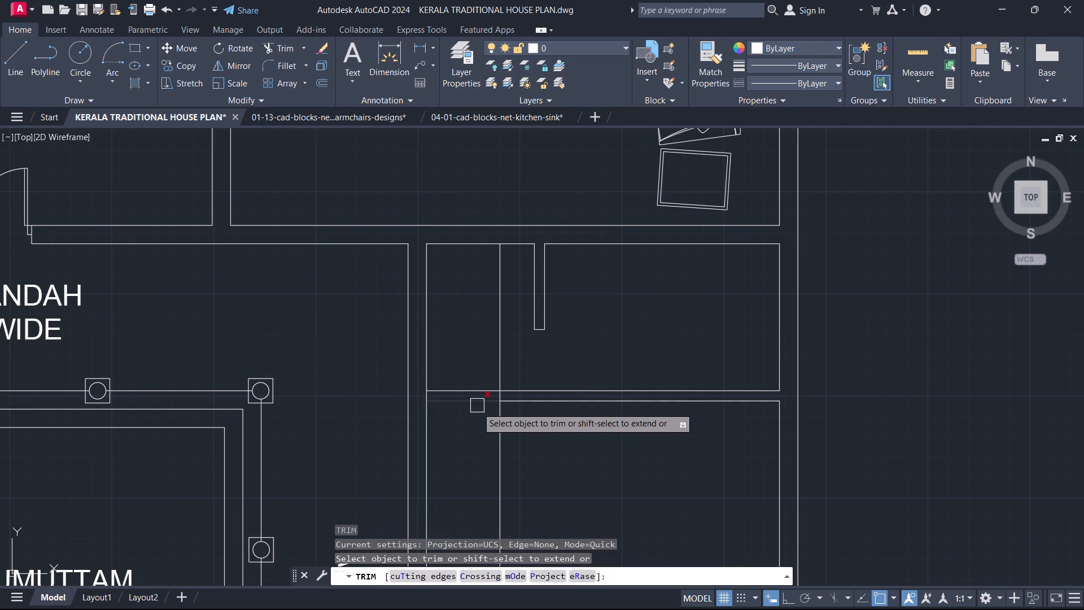
left_click_drag(477, 416, 510, 353)
left_click_drag(514, 429, 484, 427)
key("Escape")
left_click_drag(525, 443, 481, 429)
key("Escape")
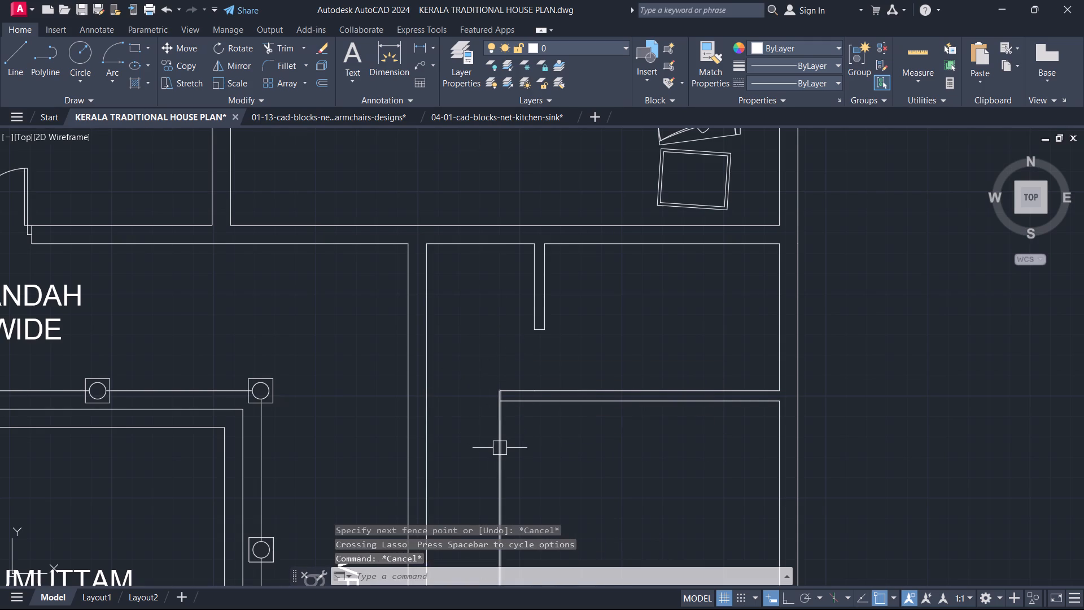
key("t")
key("r")
key("space")
left_click(509, 454)
left_click(466, 459)
key("Escape")
Look over the rooms around the courtyard and the southern part of the house plan.
scroll(475, 400, "down", 2)
scroll(474, 398, "up", 1)
scroll(474, 396, "down", 1)
middle_click_drag(464, 363, 667, 357)
middle_click_drag(433, 403, 475, 272)
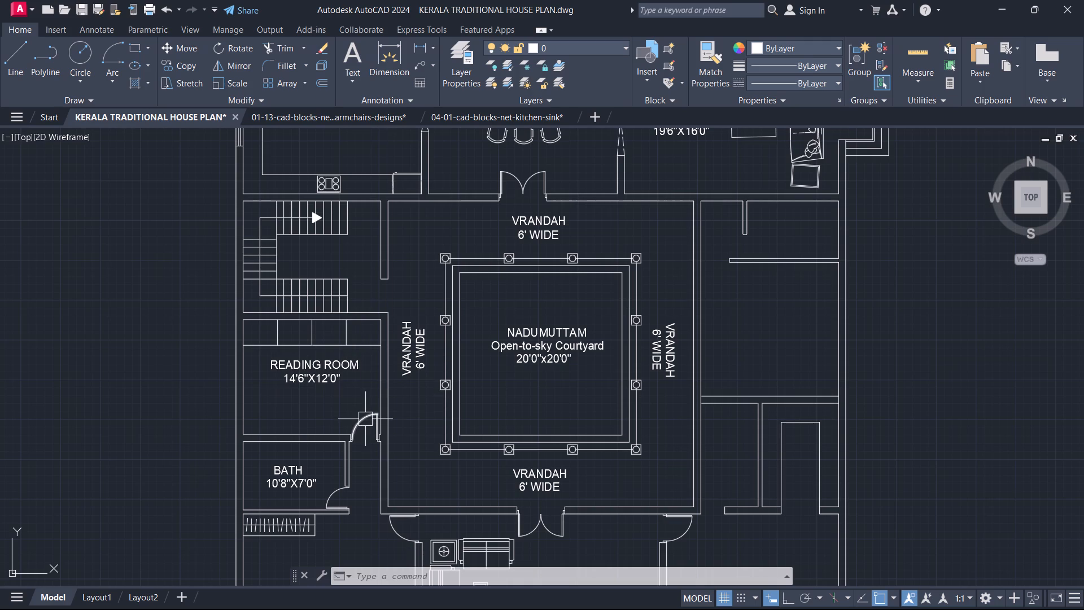
middle_click_drag(371, 412, 366, 303)
middle_click_drag(378, 311, 427, 373)
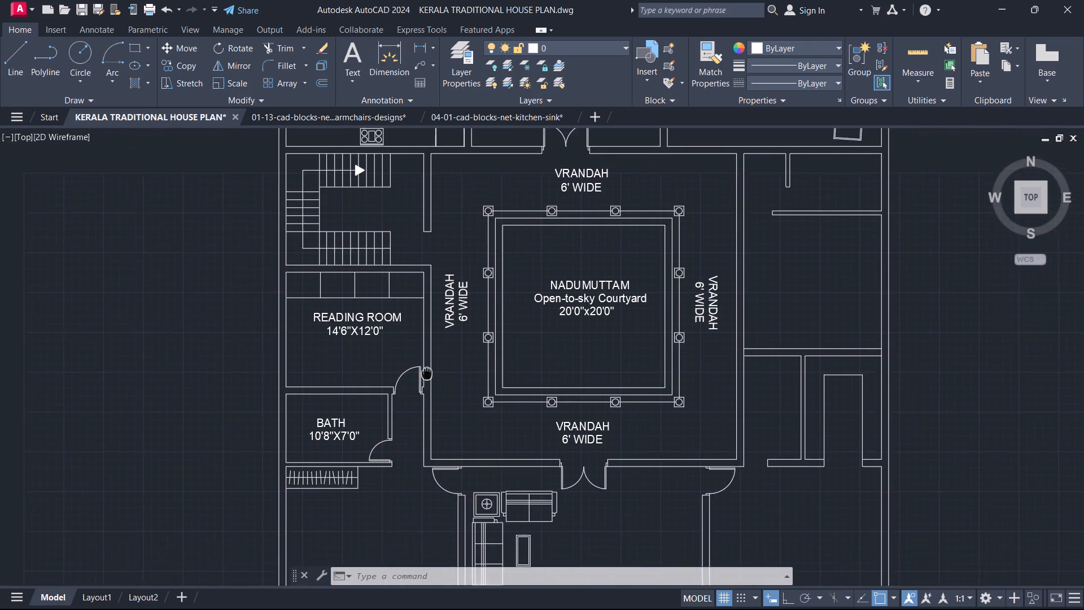
middle_click_drag(427, 373, 444, 318)
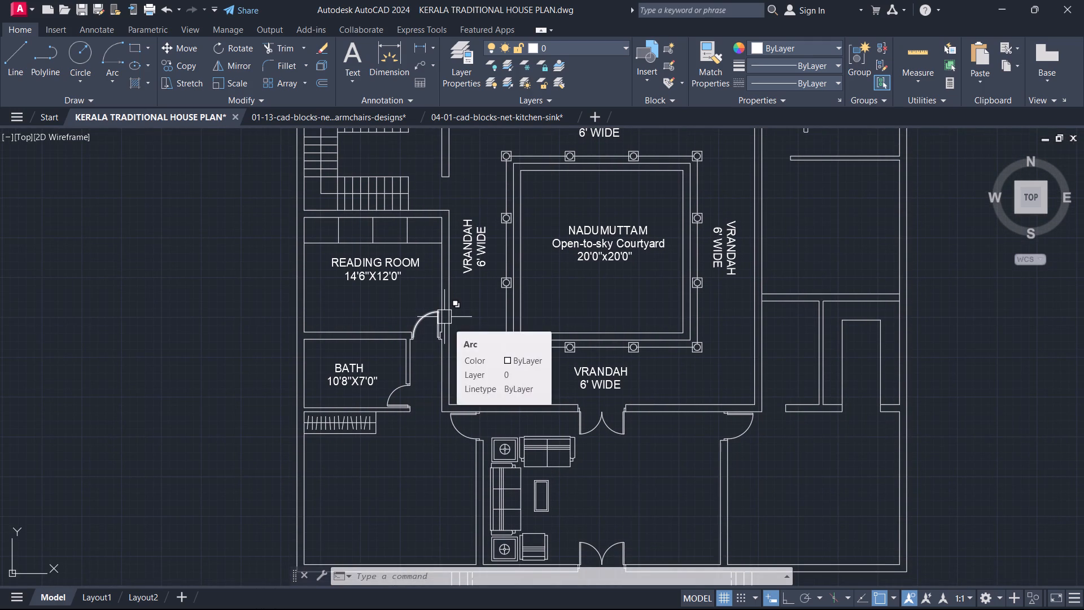
middle_click_drag(441, 328, 376, 348)
Close the kitchen-sink and sofa-armchairs block drawings without saving changes.
key("alt+Tab")
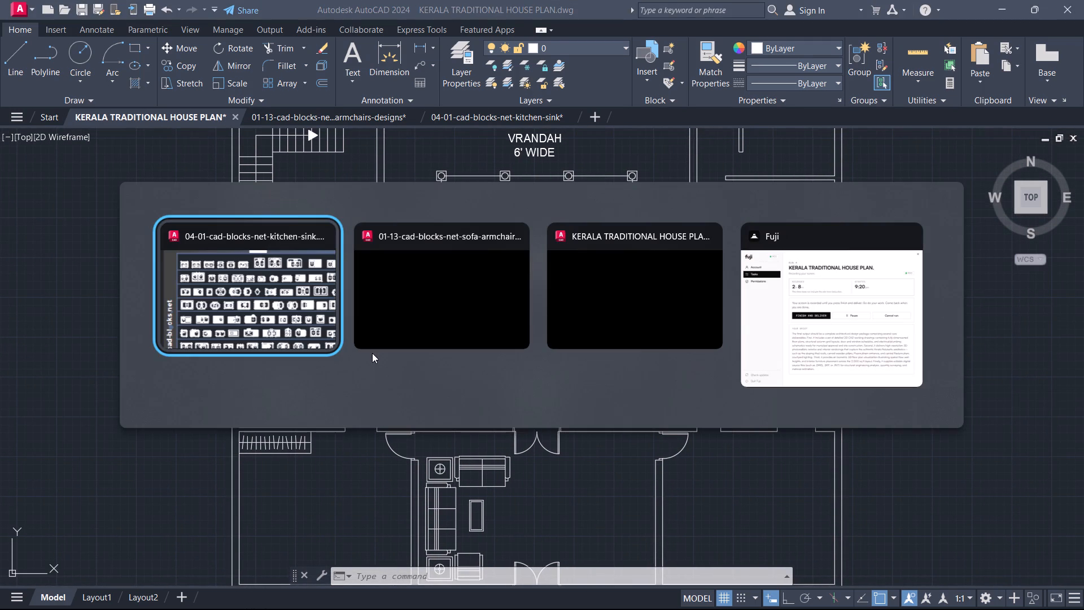
key("alt+Tab")
key("alt+Tab")
key("alt+Tab")
key("alt+Tab")
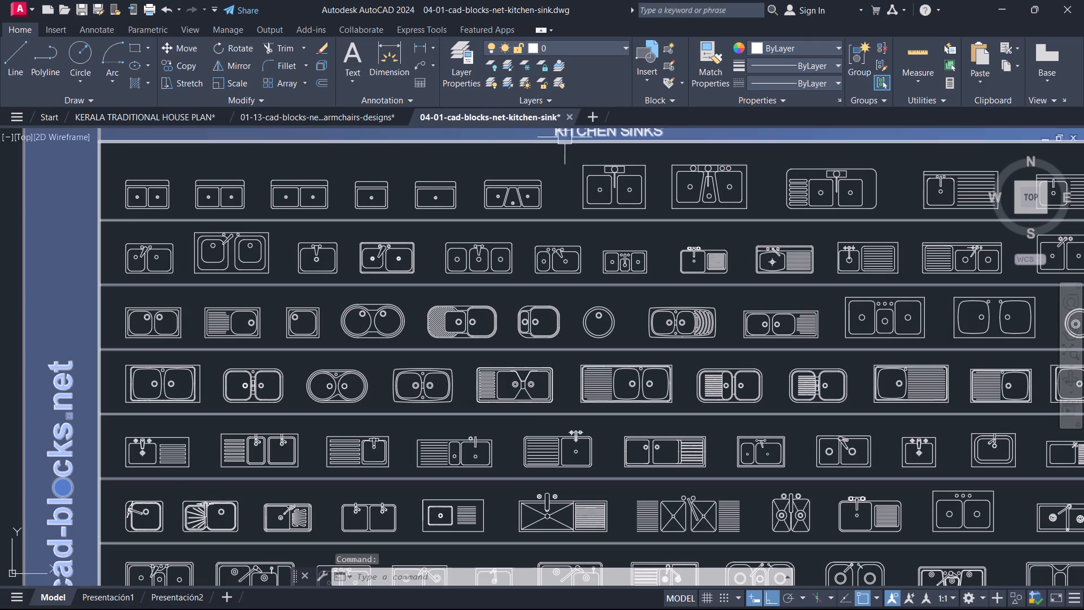
left_click(573, 118)
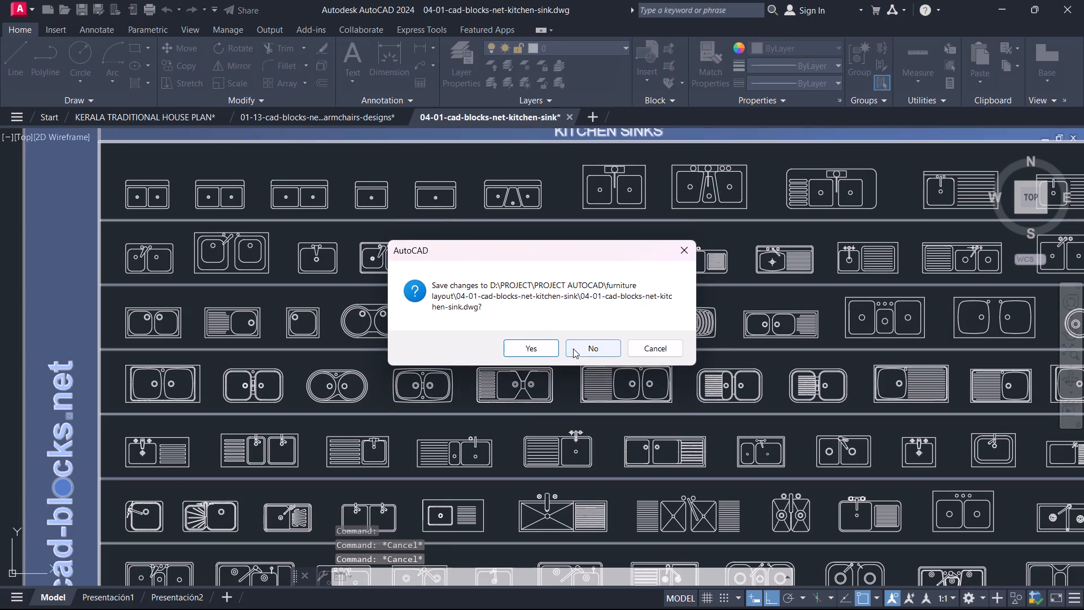
left_click(574, 347)
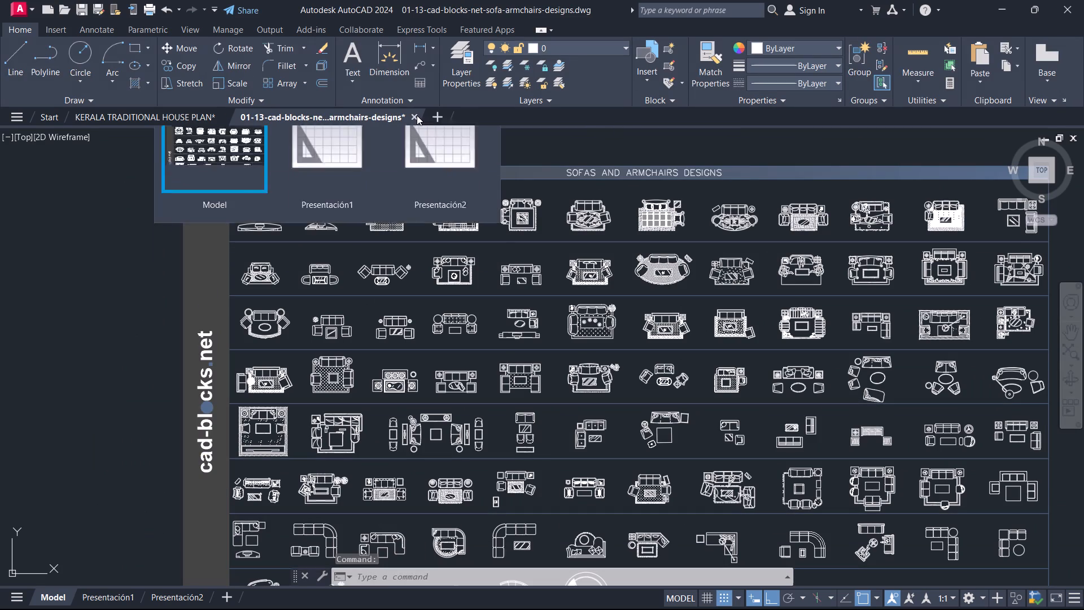
left_click(417, 114)
left_click(589, 350)
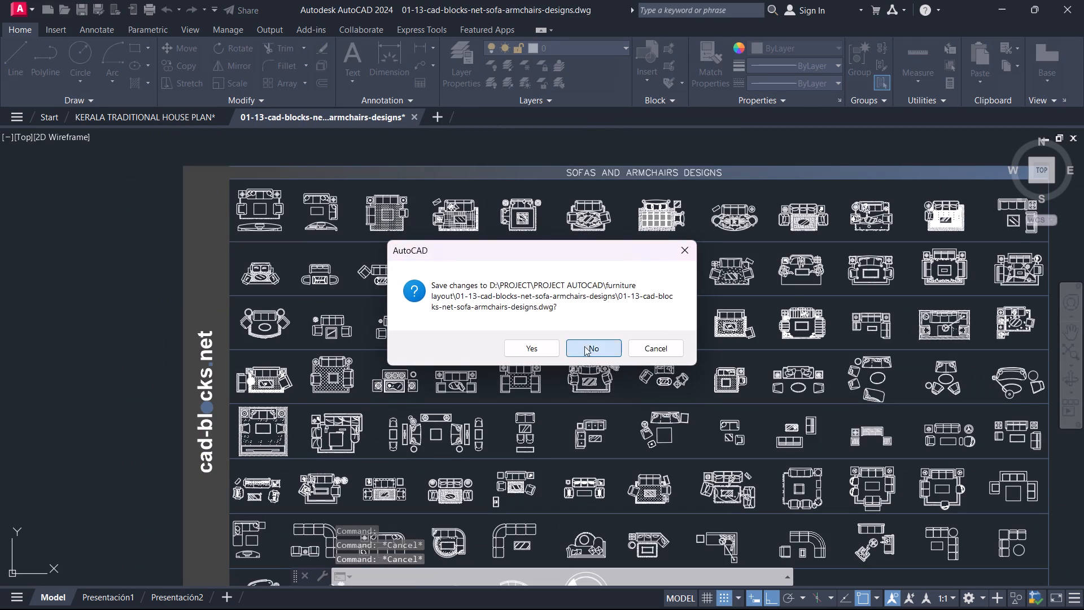
Open the recent drawing 01-01-cad-blocks-net-beds.
left_click(49, 115)
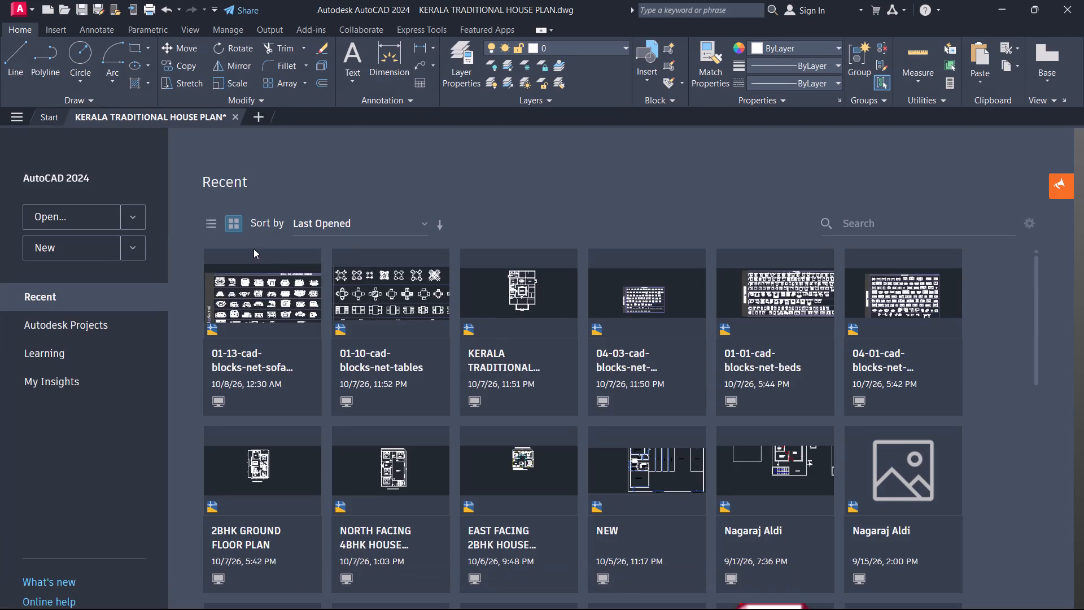
scroll(805, 432, "down", 2)
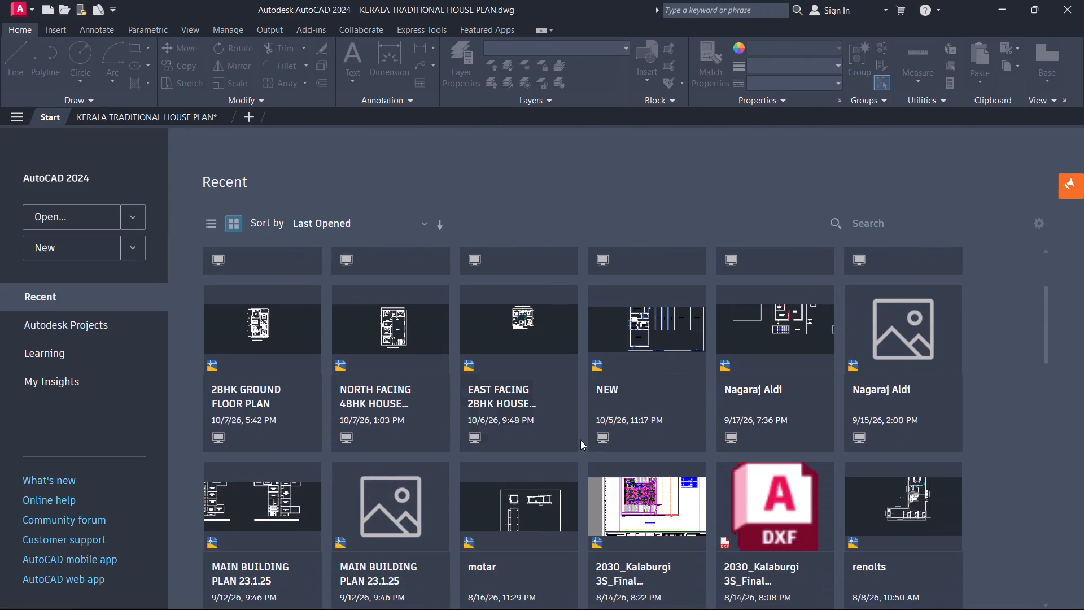
scroll(290, 491, "up", 2)
scroll(471, 480, "up", 2)
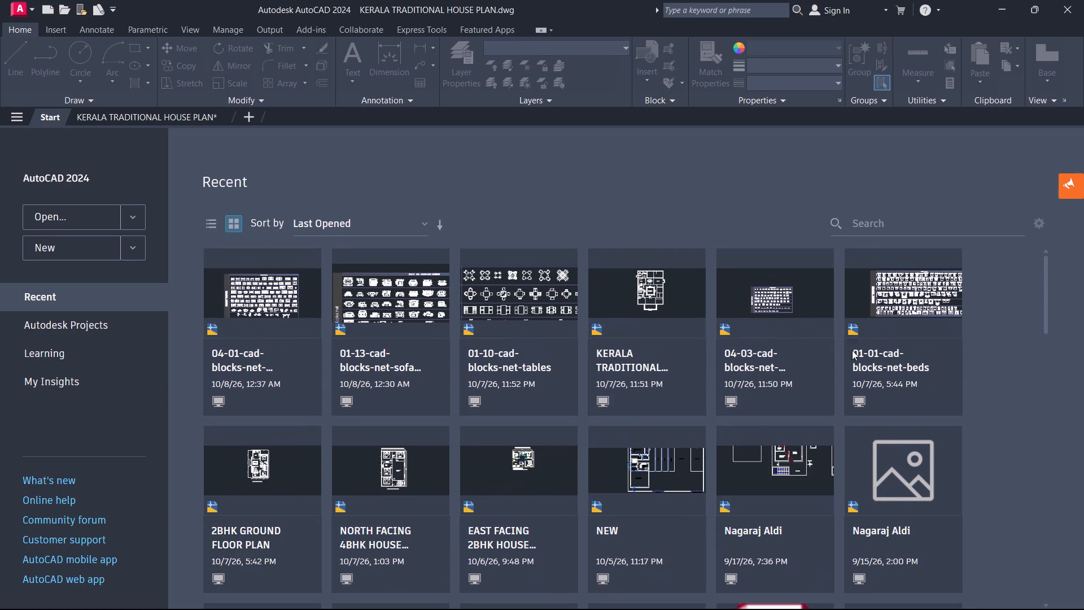
left_click(855, 349)
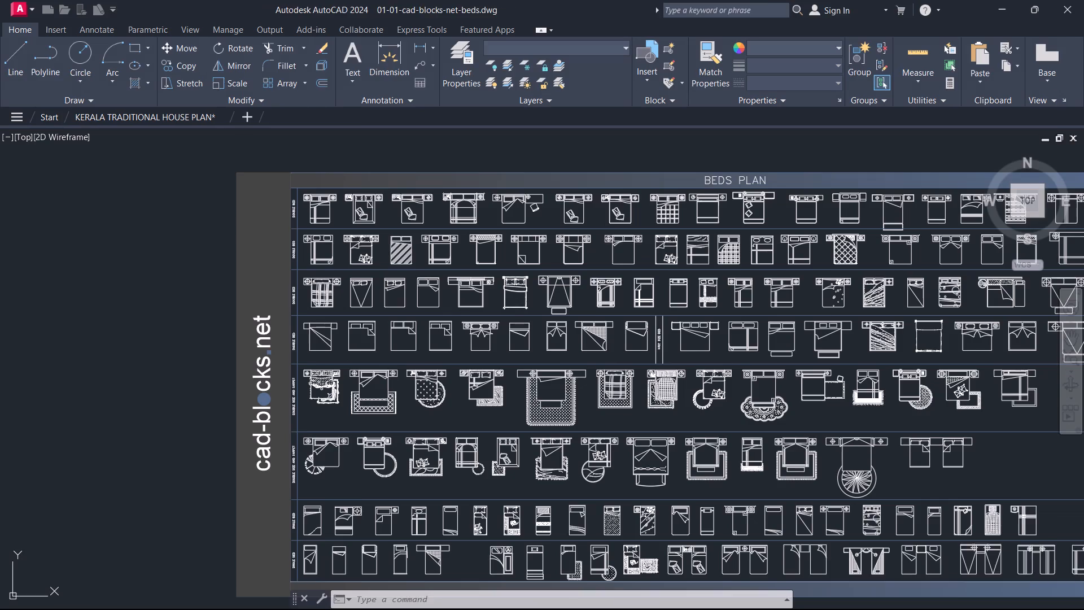
Copy the third-row bed with the long headboard shelf and plant from the beds drawing into empty space in the house plan drawing.
scroll(549, 290, "up", 2)
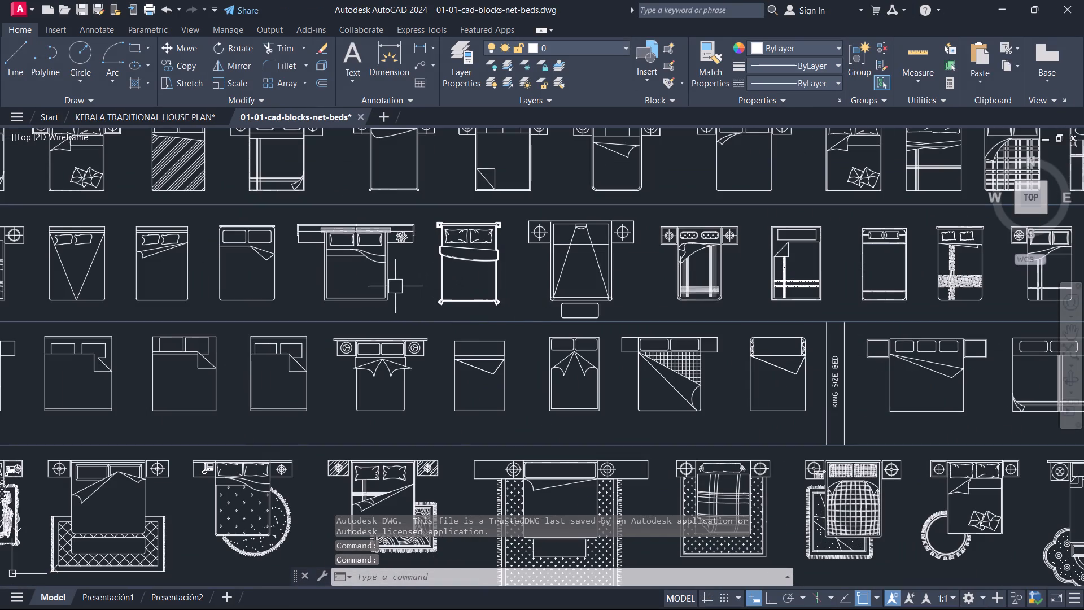
left_click(385, 281)
key("ctrl+c")
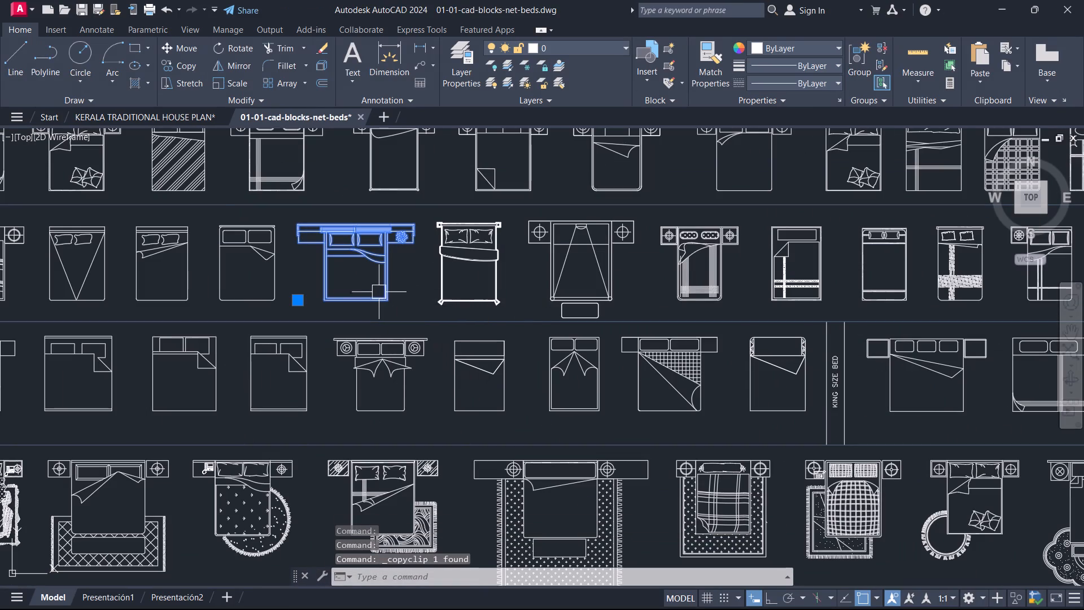
left_click(143, 116)
key("ctrl+v")
scroll(559, 334, "down", 4)
middle_click_drag(531, 333, 496, 327)
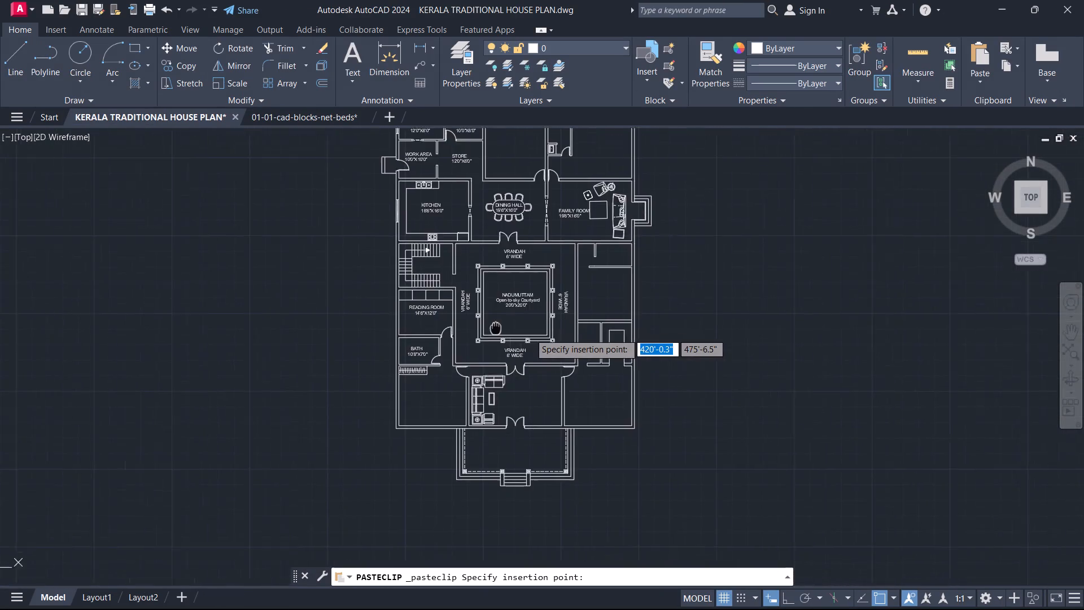
middle_click_drag(496, 327, 78, 357)
scroll(331, 357, "down", 4)
middle_click_drag(362, 361, 291, 470)
left_click(289, 434)
scroll(321, 450, "up", 4)
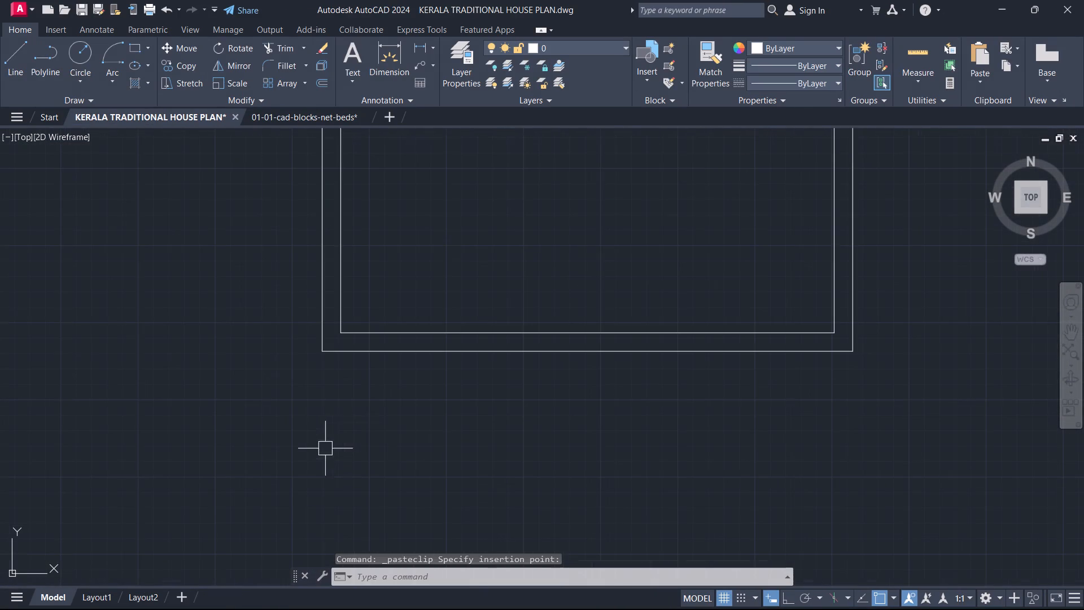
Scale the pasted bed down freehand about the southwest corner of its frame, to a size that suits the house plan.
left_click_drag(395, 372, 395, 362)
left_click(322, 289)
type("SC")
key("space")
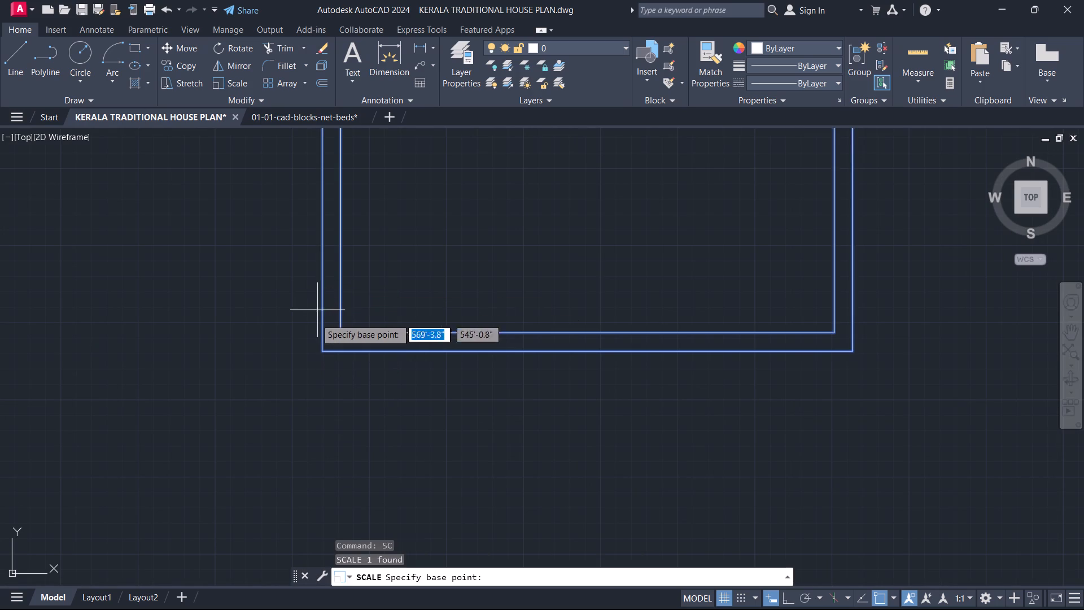
left_click(322, 353)
middle_click_drag(346, 335, 343, 354)
scroll(346, 339, "down", 1)
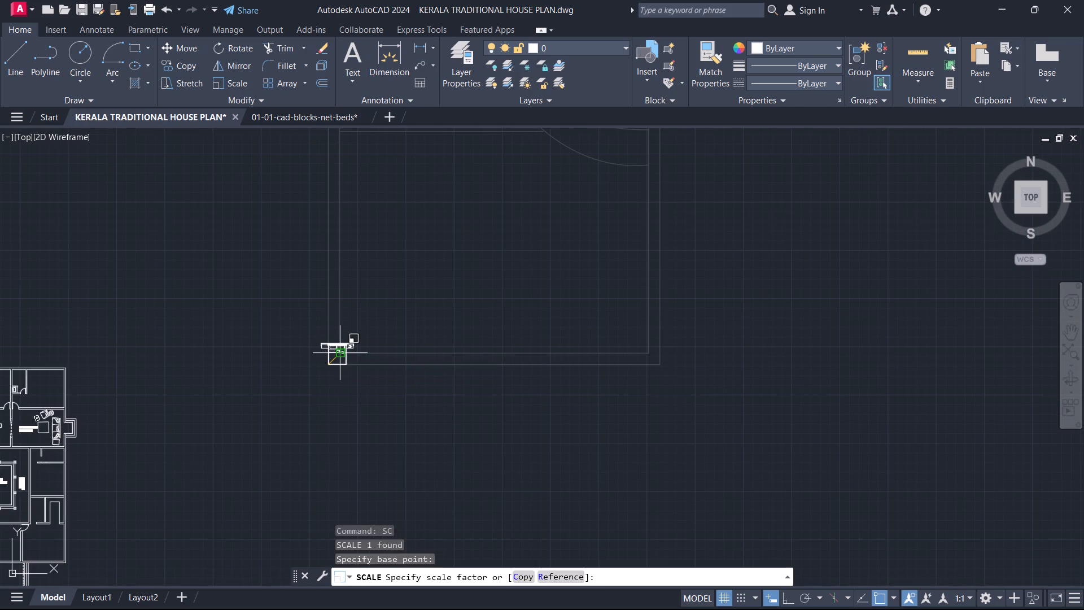
left_click(341, 354)
key("grave")
scroll(342, 364, "up", 3)
middle_click_drag(342, 364, 390, 387)
Rotate the bed 270° about the middle of its headboard so the headboard faces east.
left_click(392, 387)
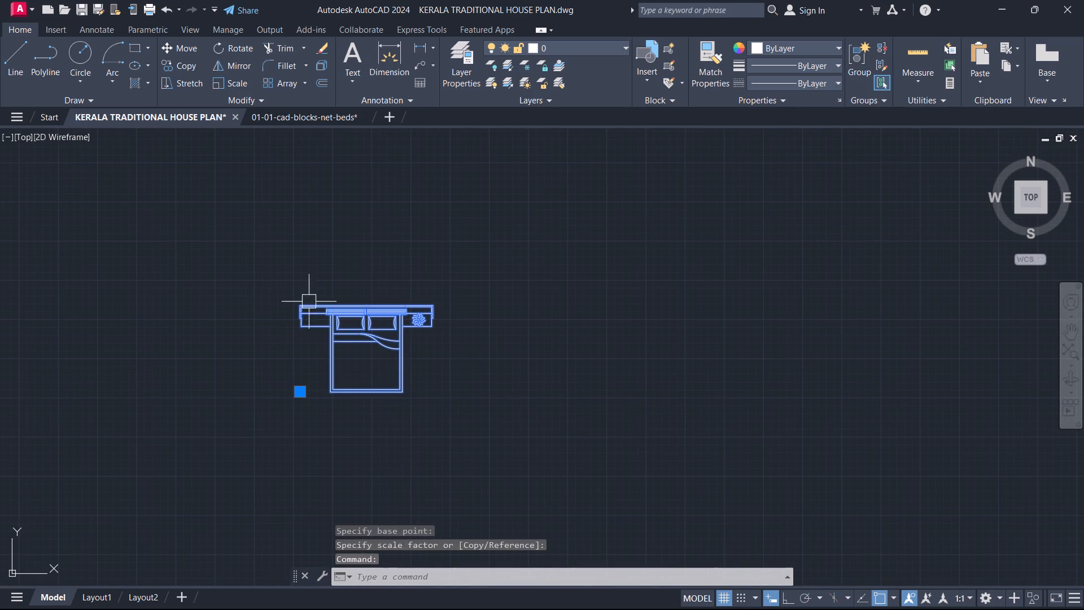
scroll(221, 300, "up", 1)
scroll(200, 305, "down", 2)
middle_click_drag(194, 306, 579, 384)
scroll(609, 365, "down", 1)
middle_click_drag(429, 420, 580, 322)
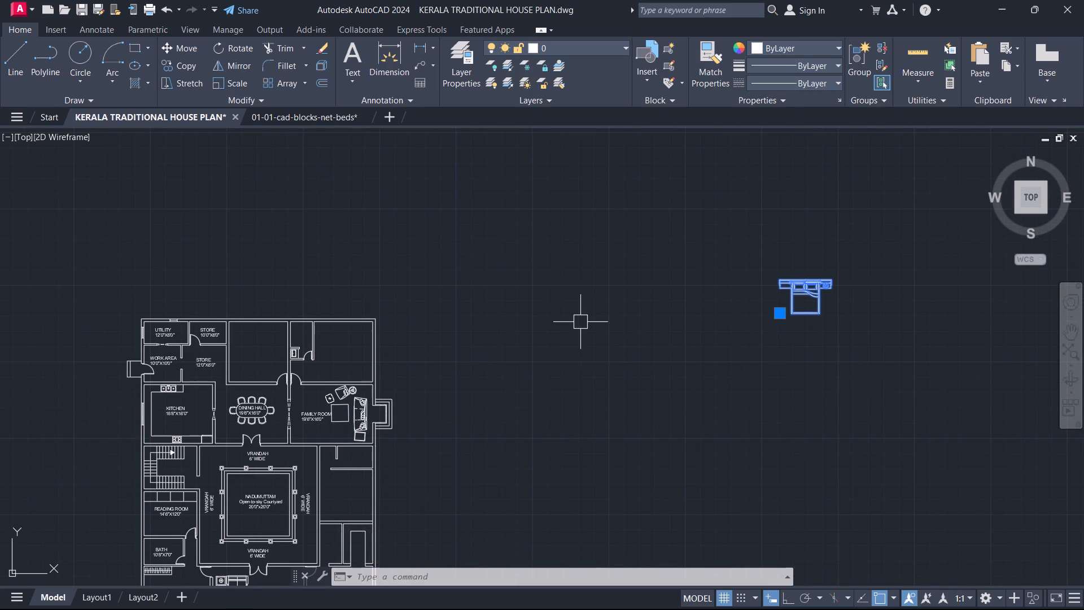
middle_click_drag(755, 364, 634, 359)
key("e")
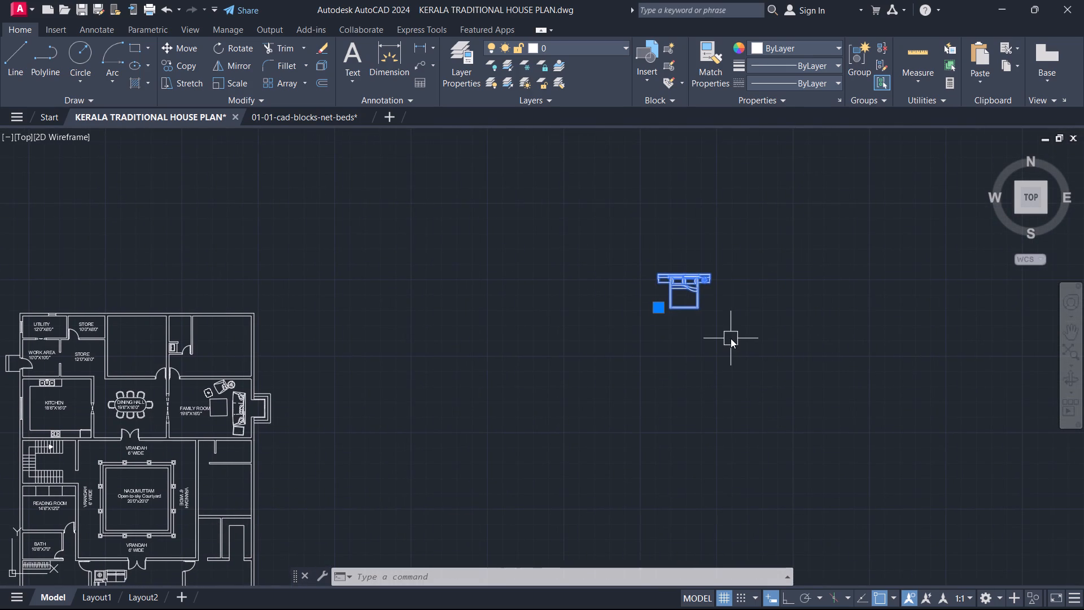
key("Escape")
left_click_drag(726, 331, 711, 321)
left_click(644, 276)
type("RO")
key("space")
scroll(687, 296, "up", 3)
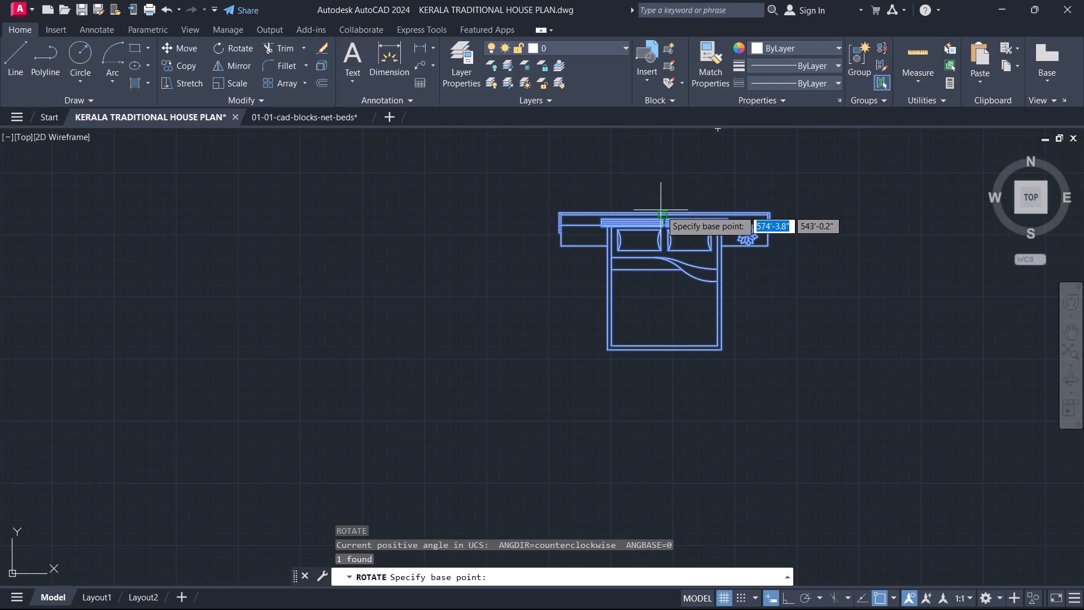
left_click(665, 210)
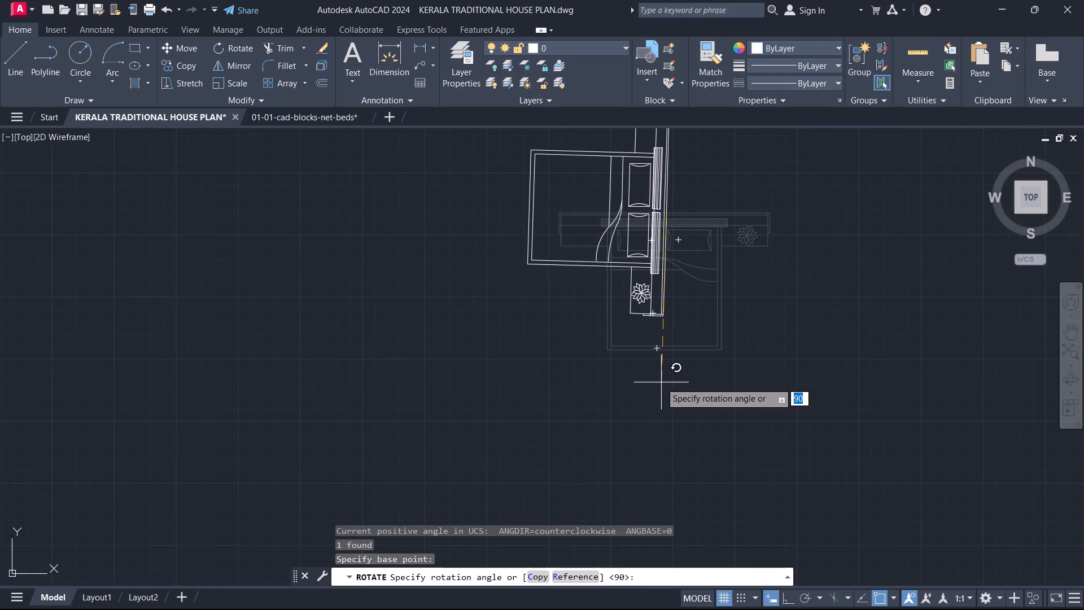
key("F8")
left_click(661, 374)
key("Escape")
Move the bed by the middle of its headboard into the northeast room, with the headboard near the east wall.
middle_click_drag(652, 286, 649, 380)
scroll(652, 286, "down", 1)
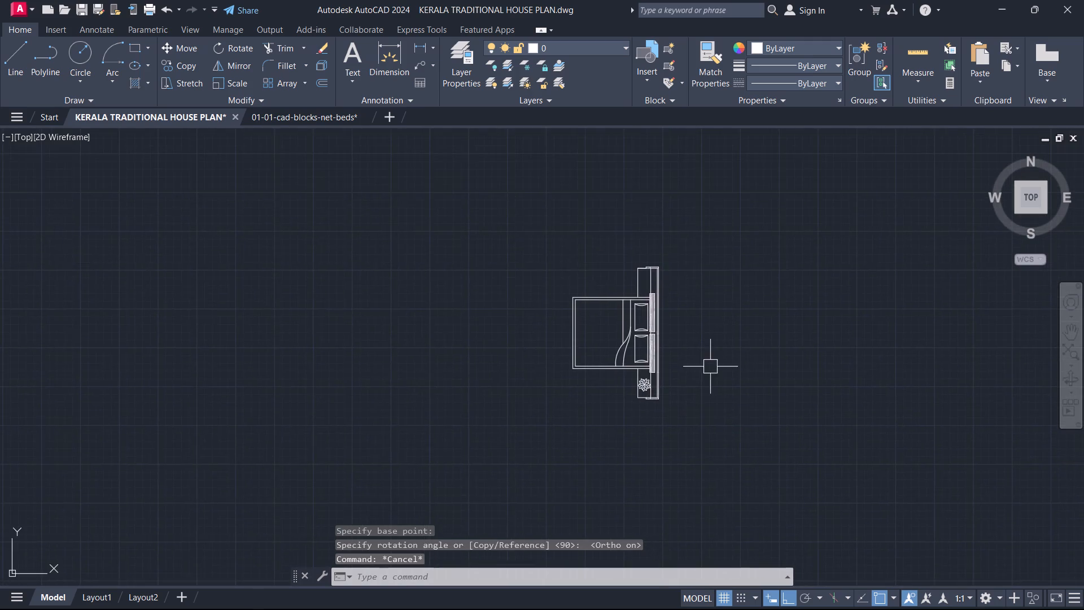
scroll(711, 363, "down", 1)
middle_click_drag(713, 355, 812, 282)
left_click_drag(815, 292, 784, 271)
left_click(737, 256)
key("m")
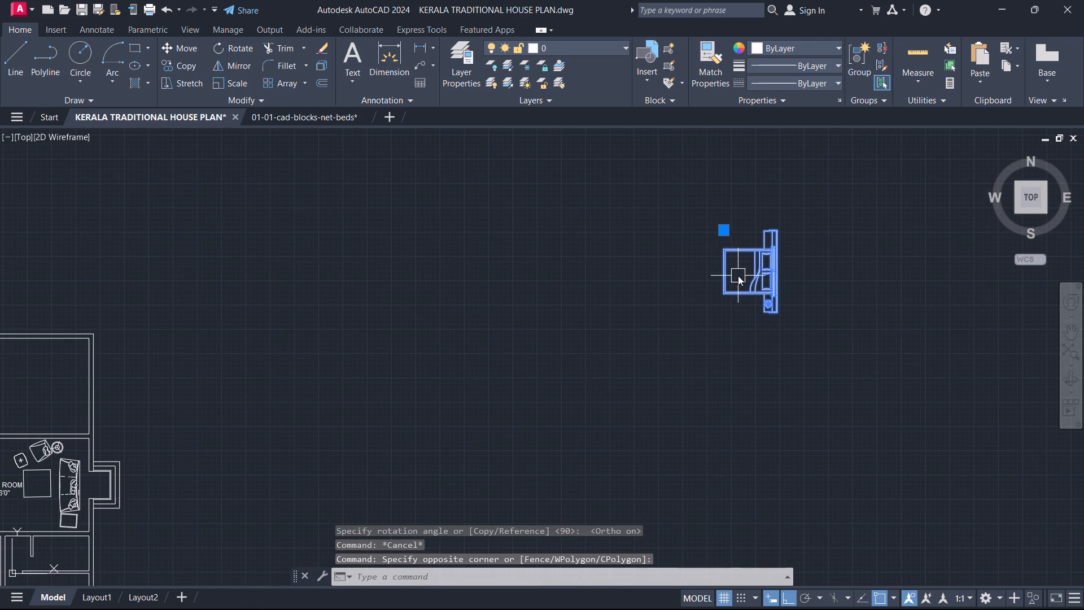
key("space")
scroll(771, 302, "up", 4)
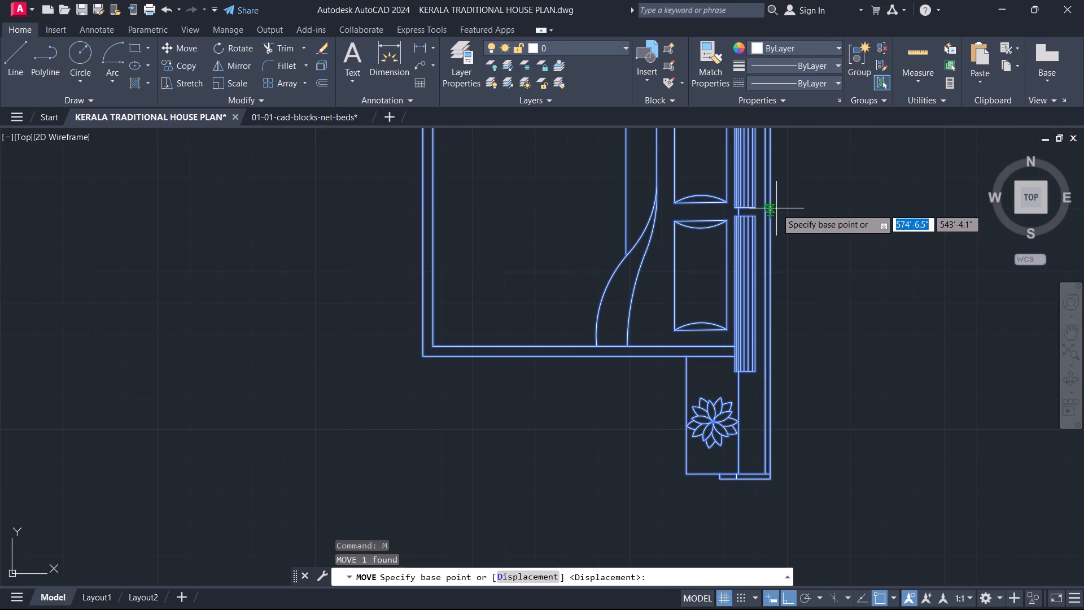
left_click(776, 208)
scroll(782, 230, "down", 4)
middle_click(768, 226)
middle_click_drag(425, 285, 882, 237)
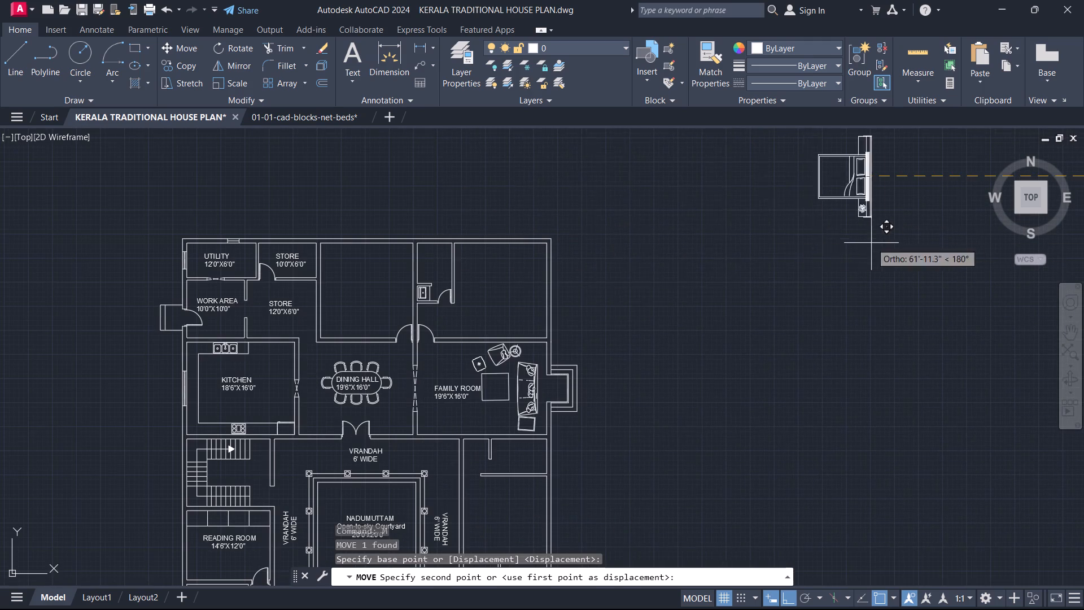
key("F3")
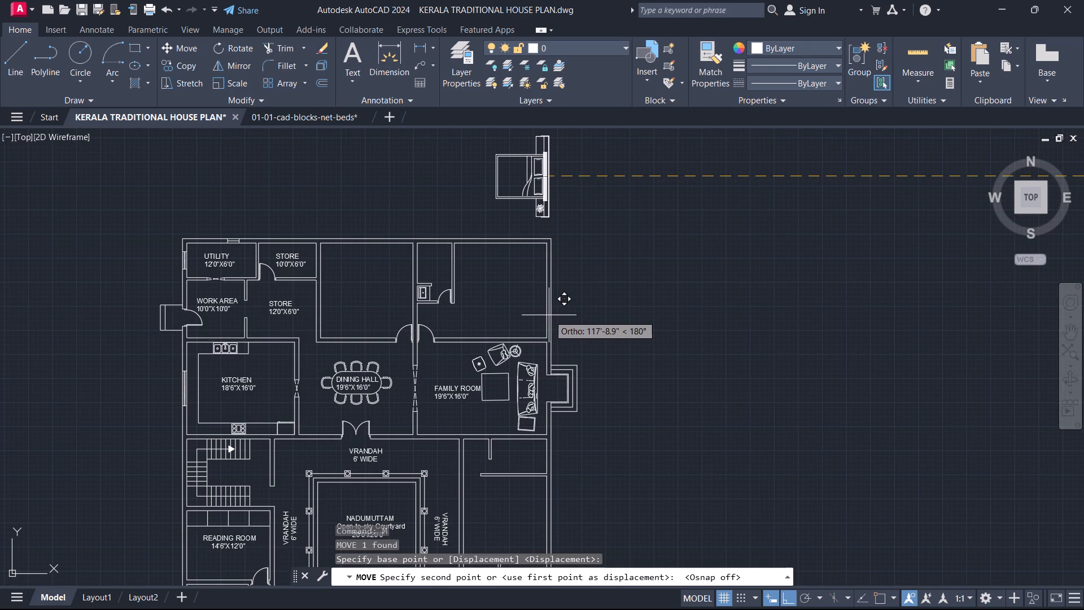
key("F8")
scroll(546, 316, "up", 2)
scroll(534, 260, "up", 1)
middle_click_drag(535, 258, 556, 348)
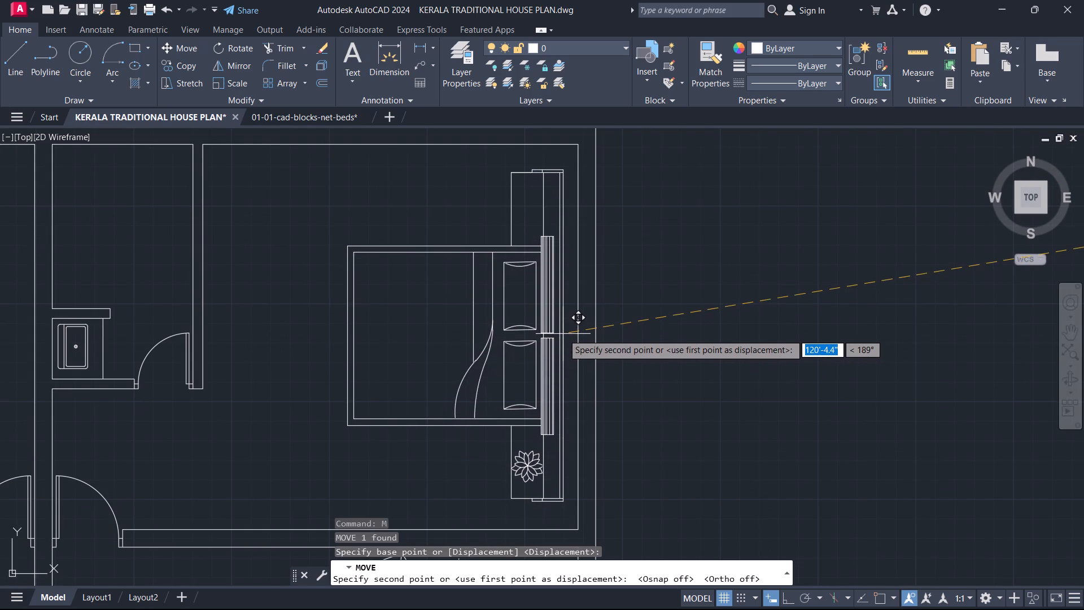
left_click(563, 331)
scroll(462, 346, "down", 2)
middle_click_drag(462, 346, 654, 355)
key("Escape")
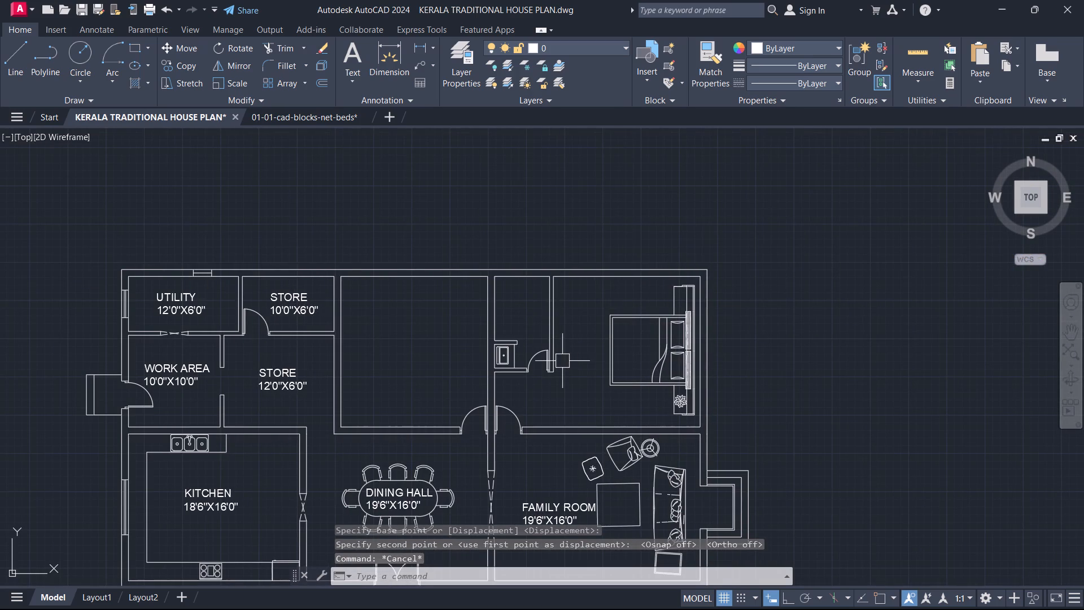
Insert the Toilet - Metric block from the Architectural tool palette into empty space east of the plan, and close the palettes.
scroll(534, 320, "up", 1)
key("t")
key("p")
key("space")
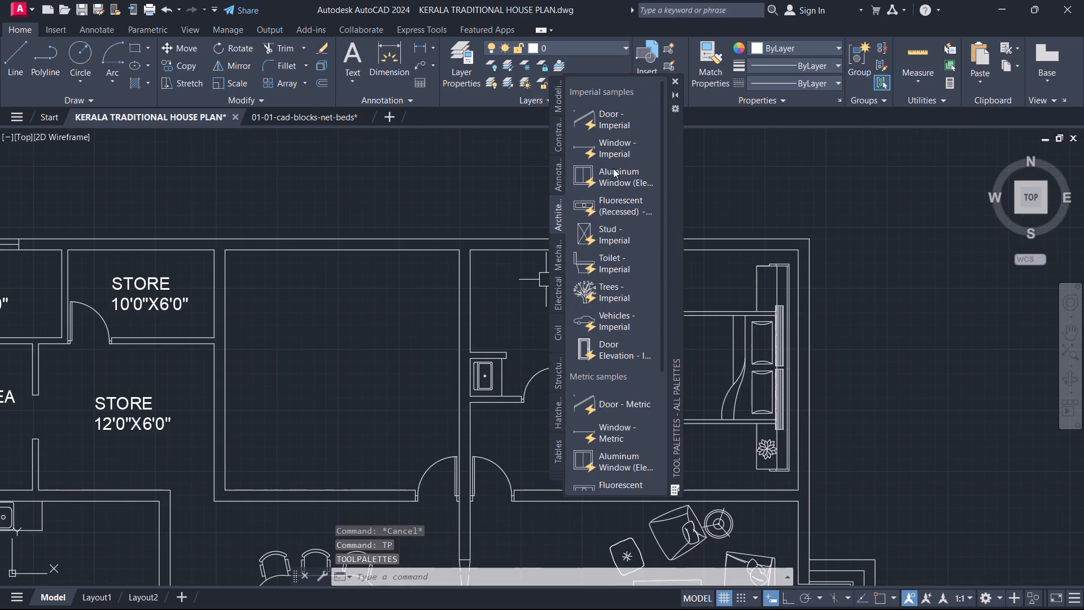
scroll(590, 318, "down", 2)
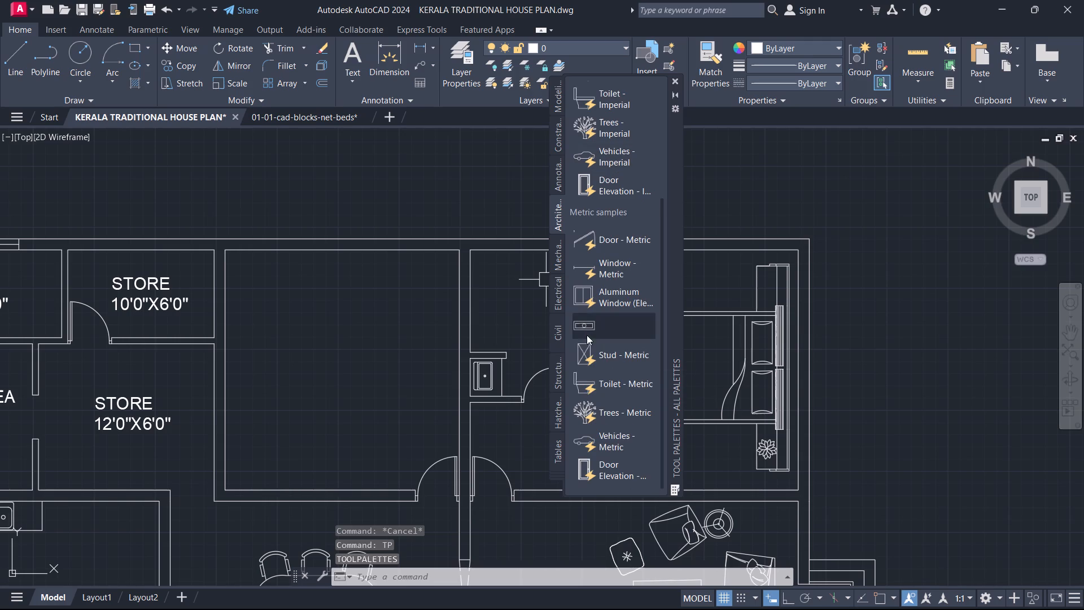
left_click(590, 382)
left_click(873, 287)
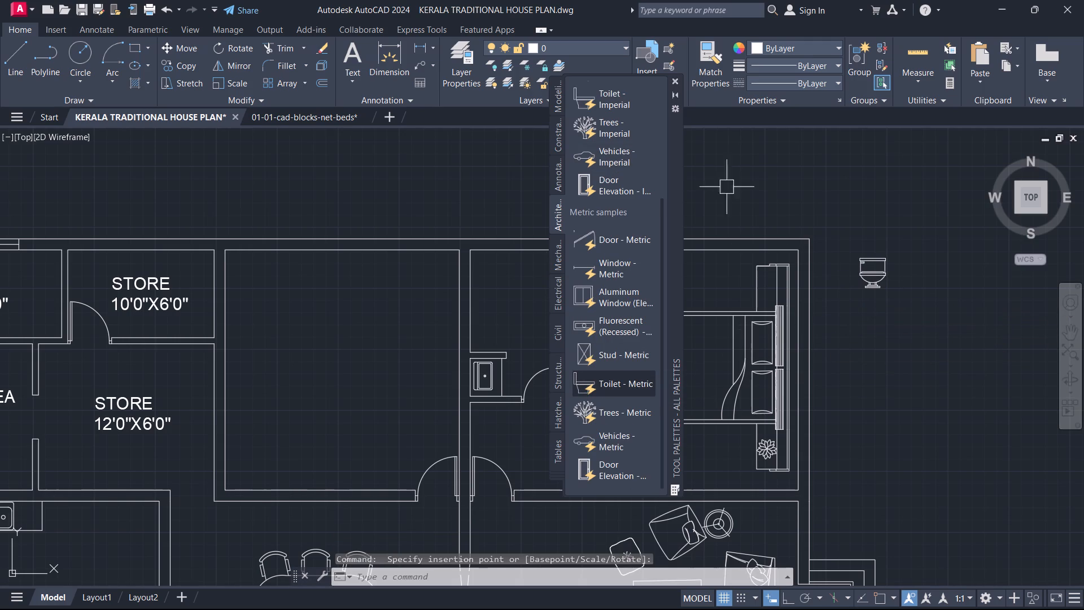
left_click(676, 84)
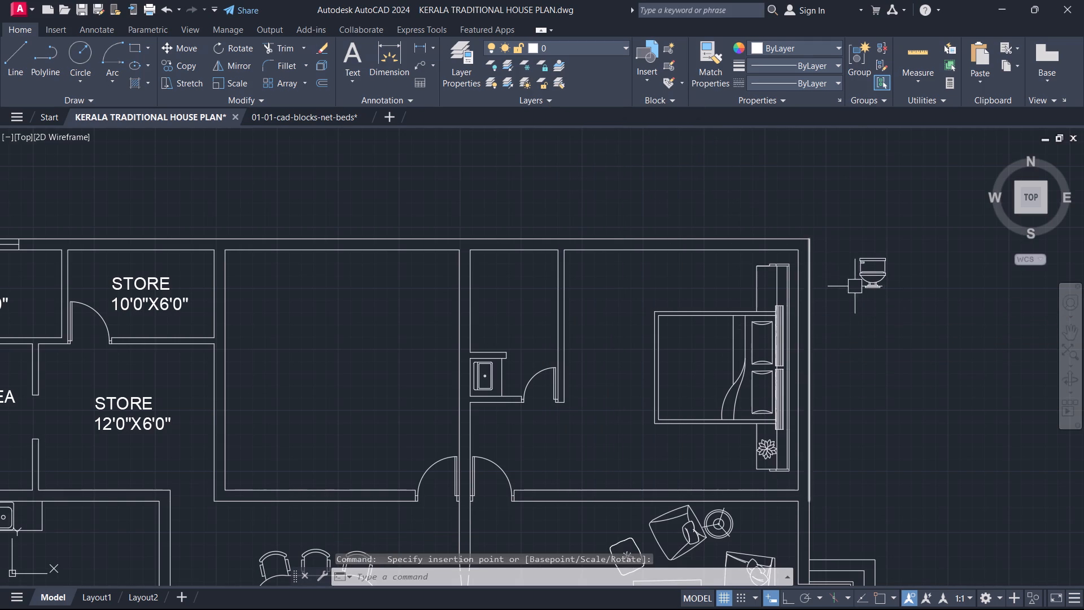
Switch the inserted toilet block to its Elongated (Plan) version.
left_click(878, 267)
left_click(853, 293)
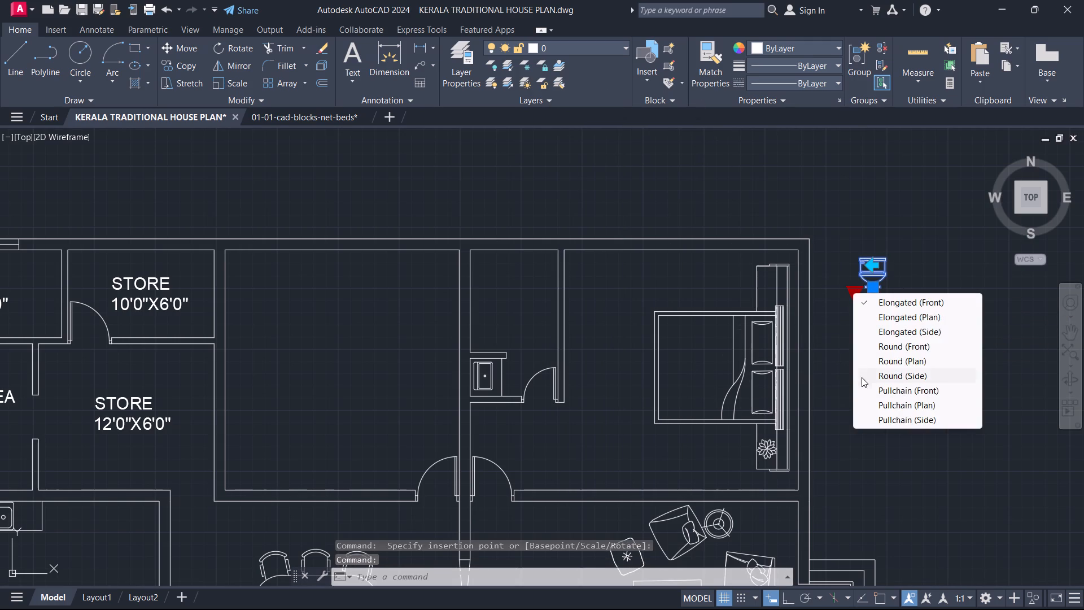
left_click(890, 324)
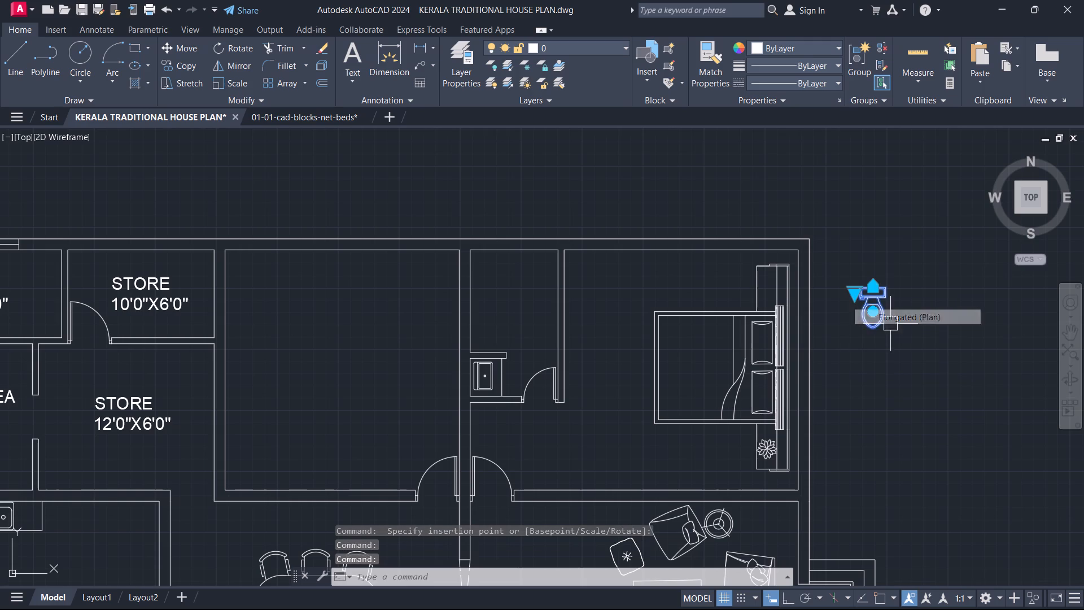
scroll(878, 325, "up", 2)
middle_click_drag(876, 339, 874, 355)
key("Escape")
Rotate the toilet 90° so its tank faces west.
left_click(884, 340)
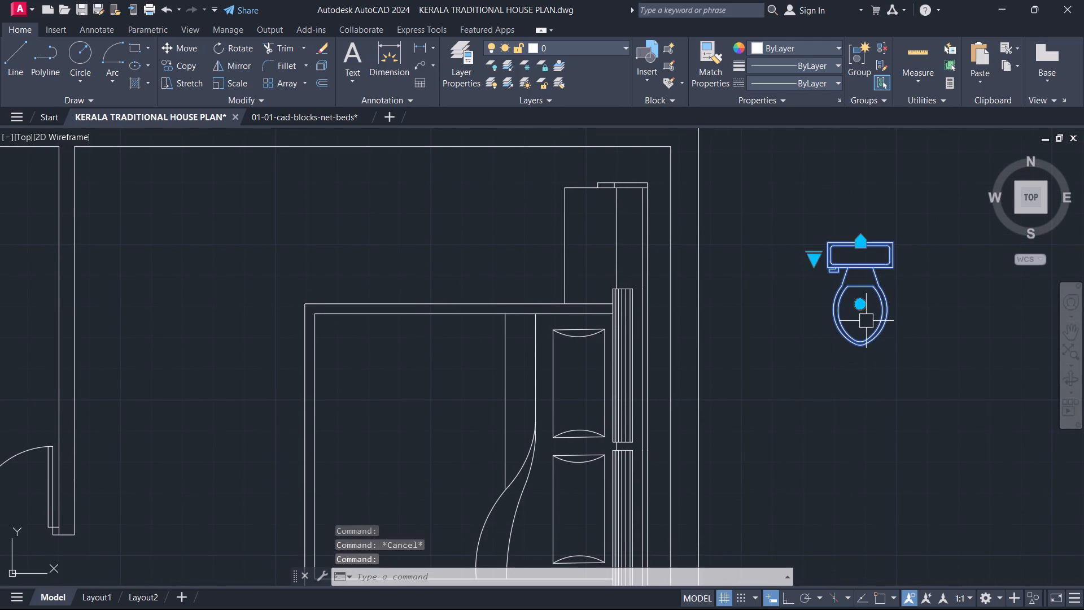
type("RO")
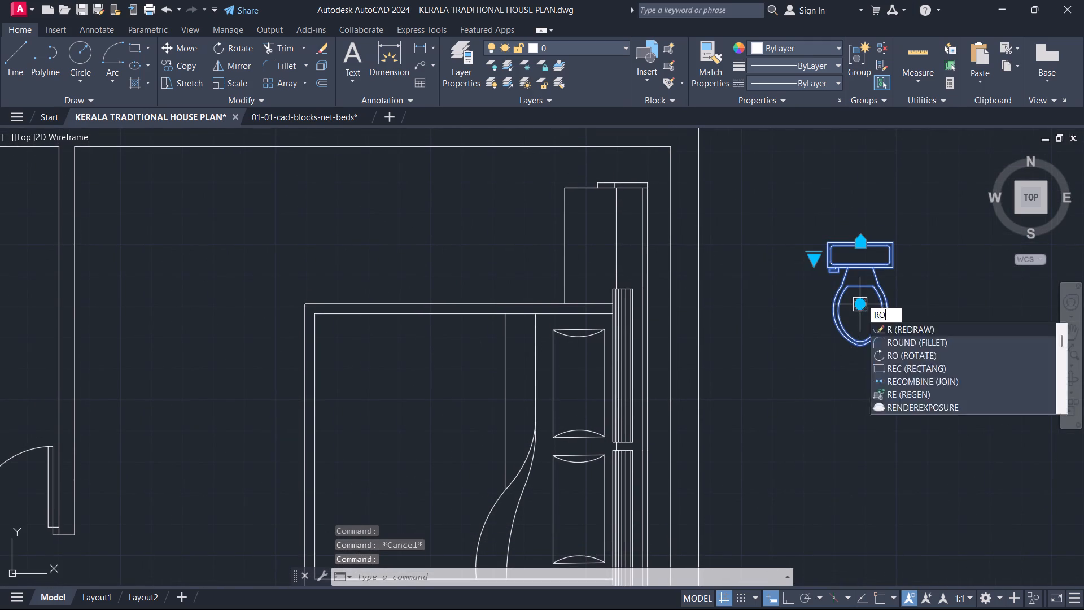
key("space")
left_click(862, 286)
key("F8")
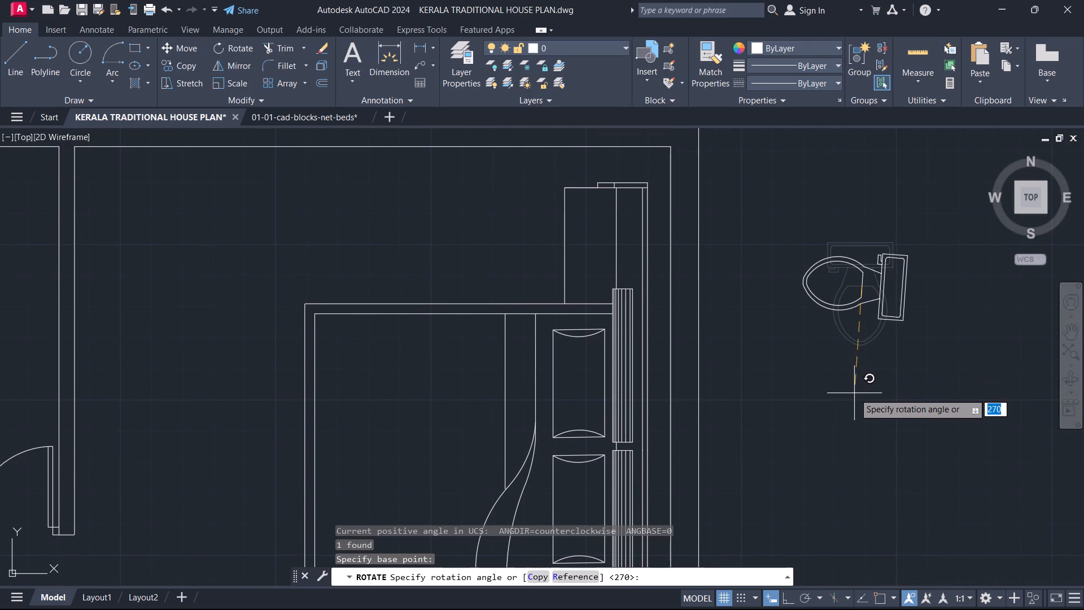
left_click(868, 169)
key("Escape")
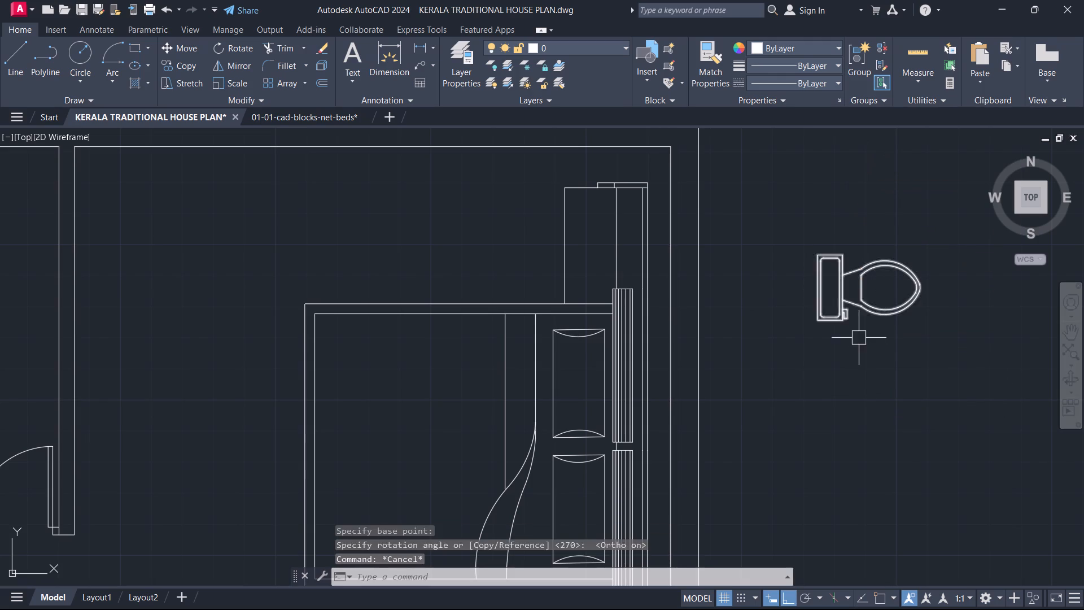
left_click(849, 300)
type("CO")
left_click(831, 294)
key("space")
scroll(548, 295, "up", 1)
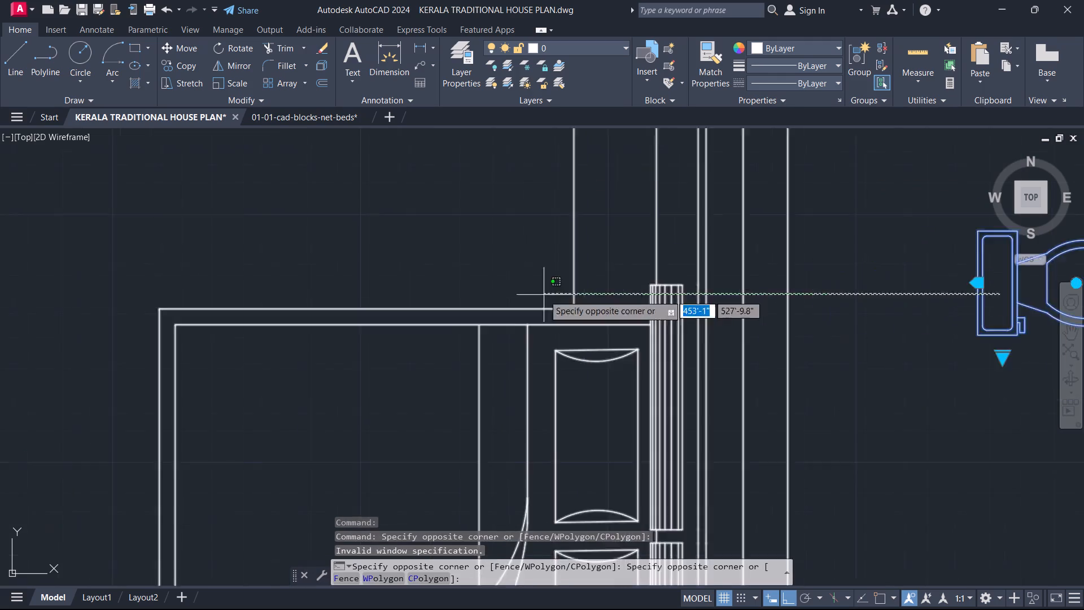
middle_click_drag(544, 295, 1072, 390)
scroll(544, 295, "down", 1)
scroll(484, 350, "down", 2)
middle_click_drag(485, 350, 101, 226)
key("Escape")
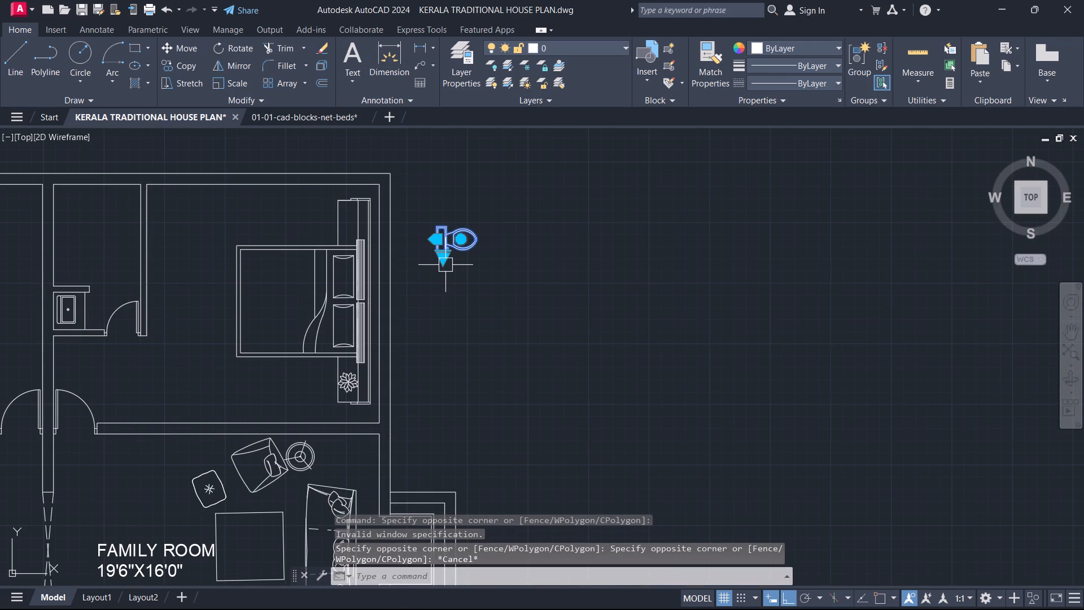
Copy the toilet into the northeast bedroom's bathroom, with its tank near the west wall north of the washbasin recess.
type("CO")
key("space")
left_click(445, 265)
middle_click_drag(381, 265, 790, 406)
scroll(504, 420, "up", 3)
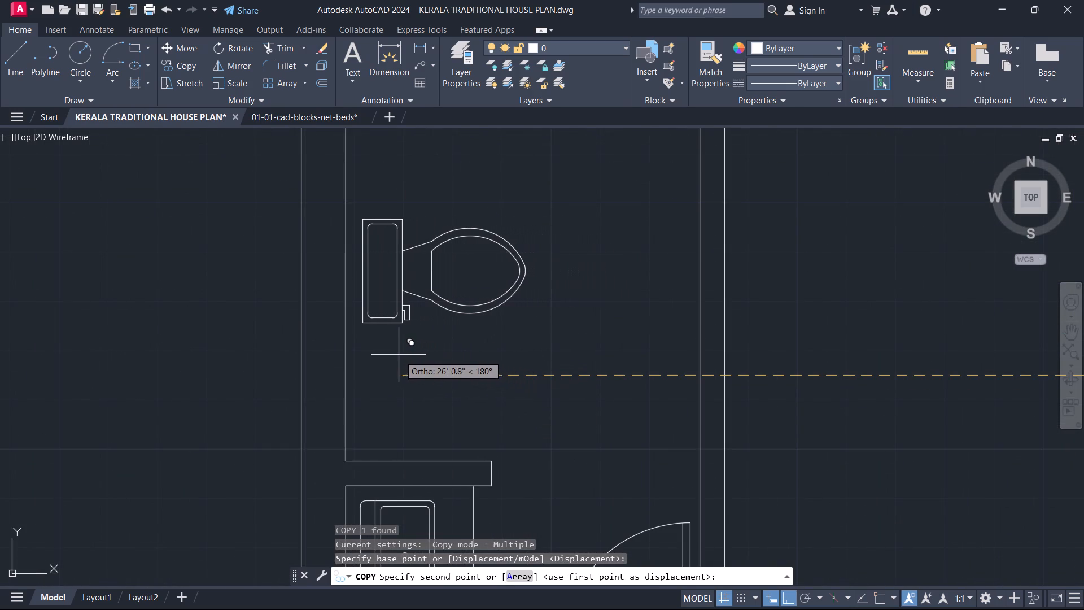
left_click(397, 354)
key("Escape")
Draw a horizontal line from the short partition stub to the west wall in the room south of the family room.
scroll(443, 369, "down", 3)
middle_click_drag(505, 407, 509, 229)
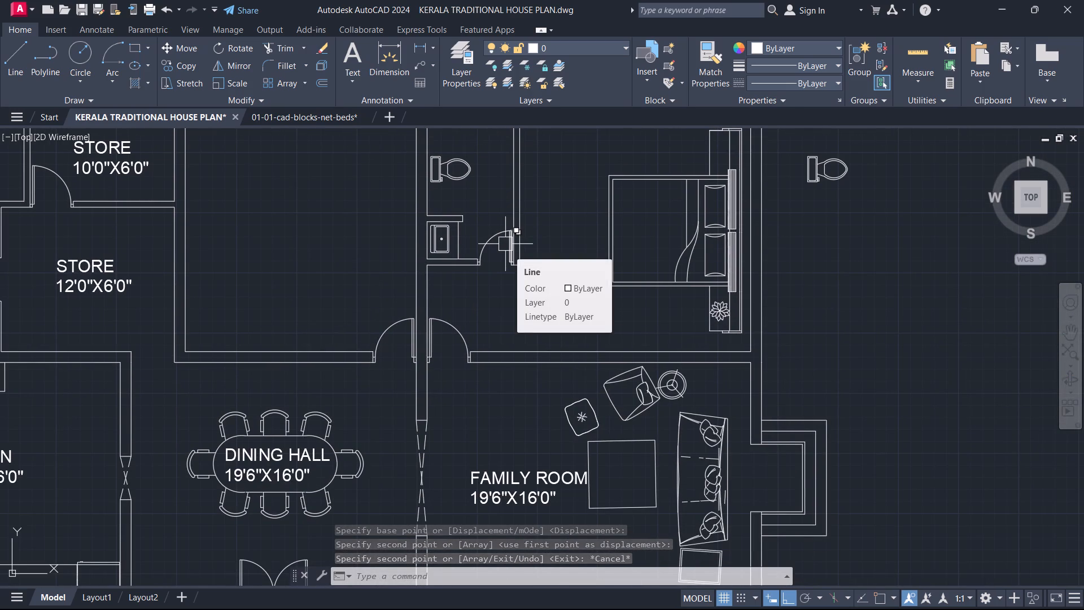
scroll(443, 248, "up", 2)
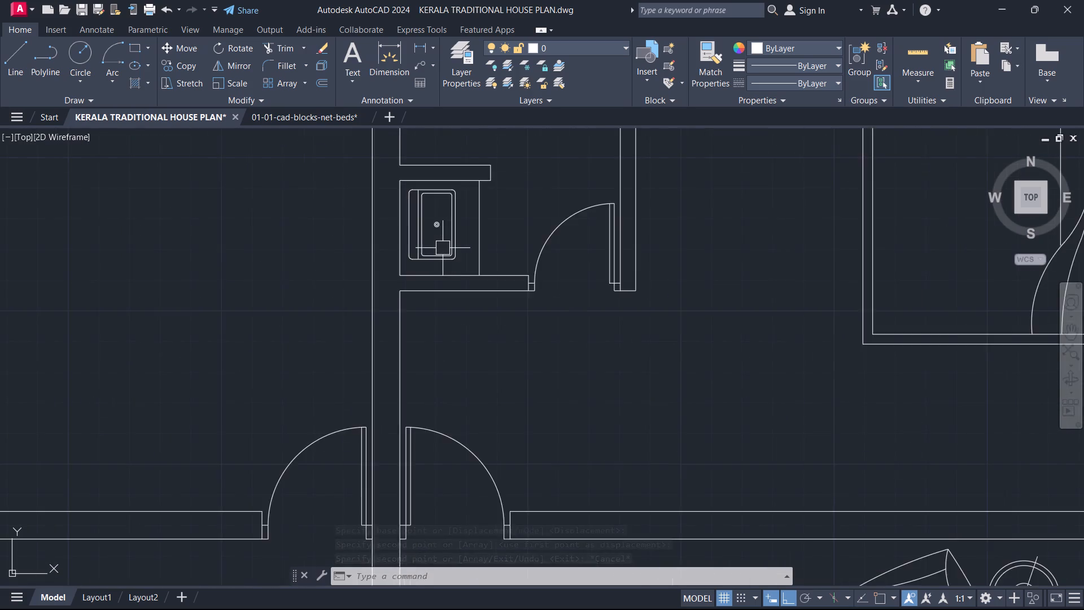
scroll(443, 248, "down", 3)
middle_click_drag(526, 335, 517, 94)
scroll(532, 190, "up", 1)
scroll(517, 259, "up", 2)
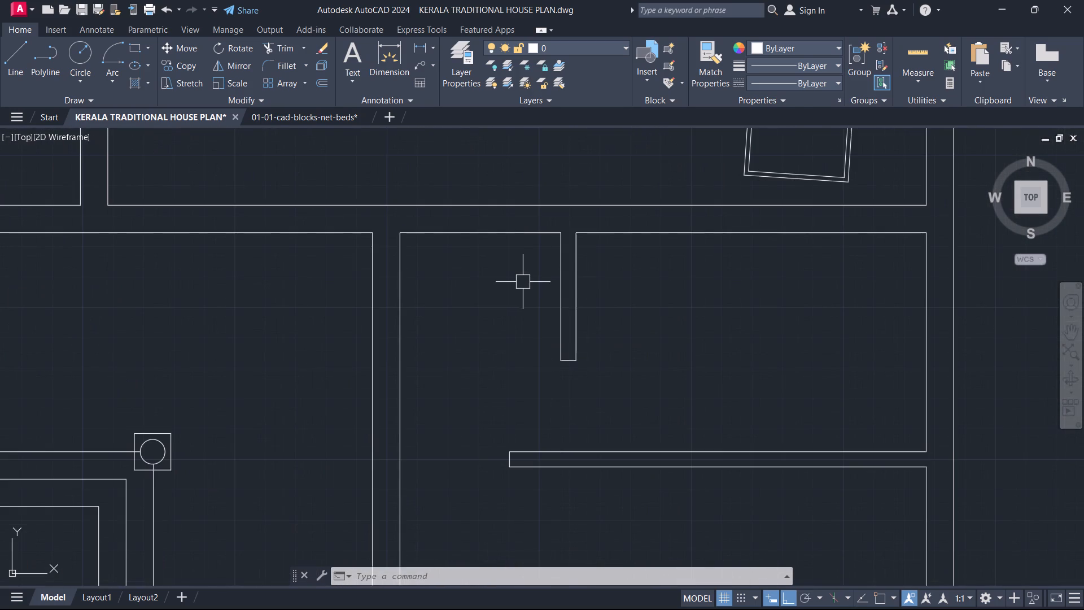
key("l")
key("space")
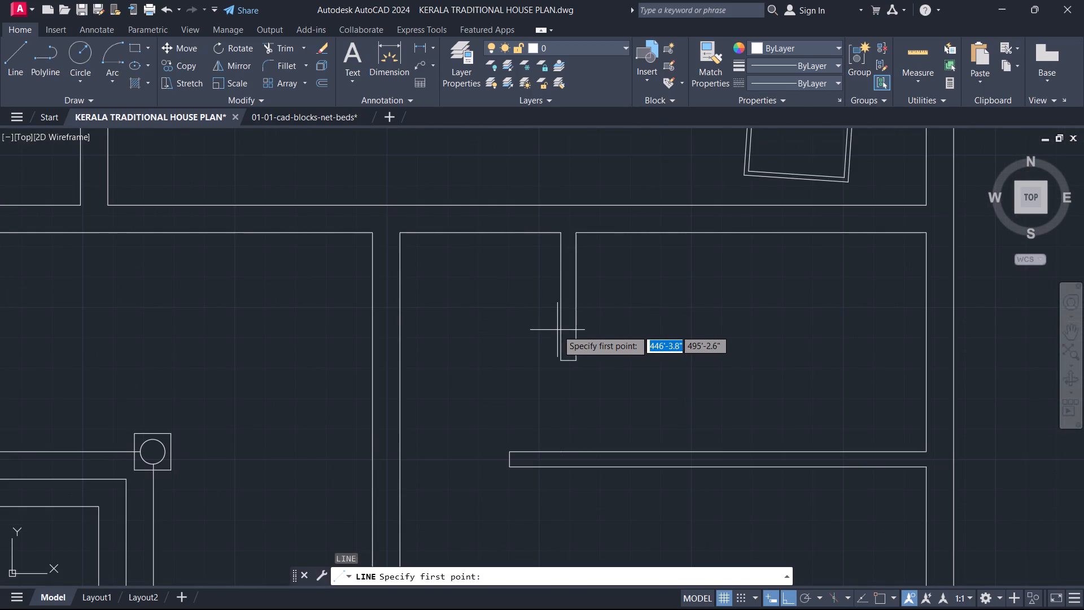
key("F3")
left_click(561, 334)
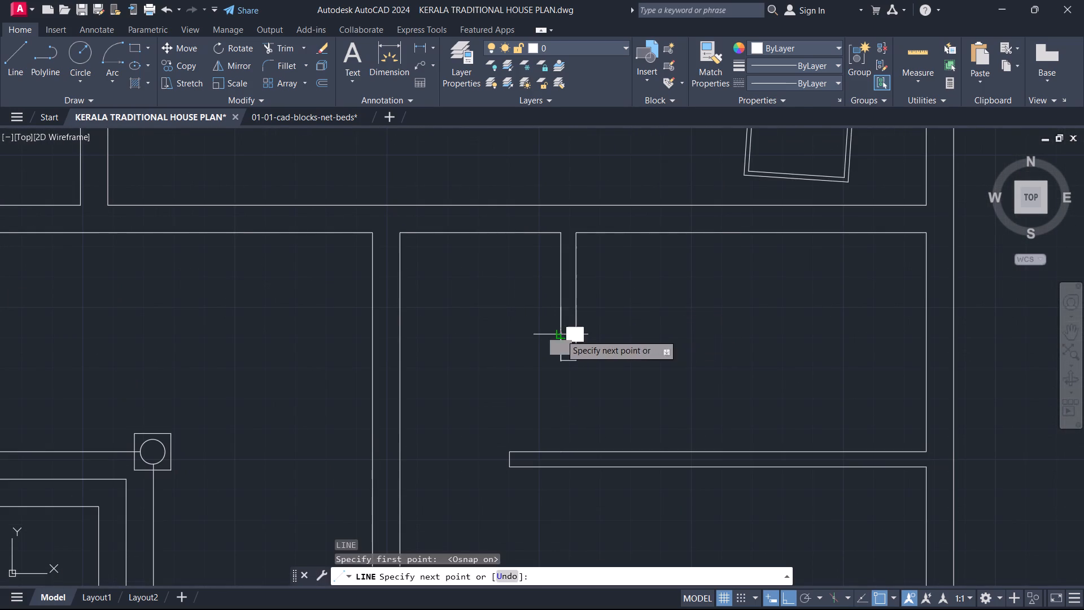
left_click(400, 338)
key("Escape")
Copy the washbasin from the northeast bedroom's bathroom into the small recess in the northwest corner of the room south of the family room.
scroll(422, 308, "down", 4)
middle_click_drag(424, 299, 440, 348)
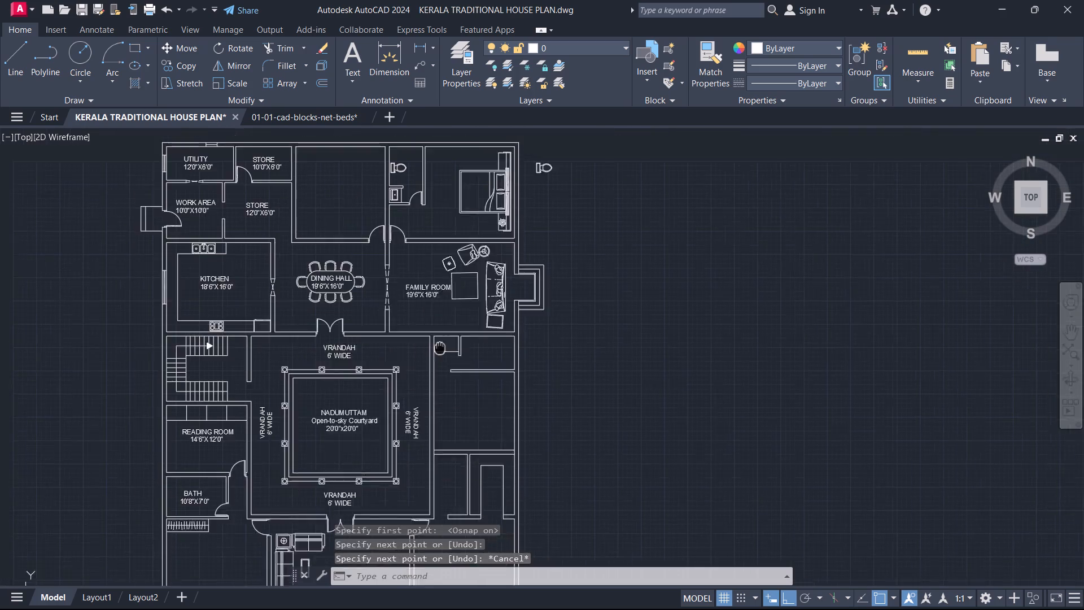
middle_click_drag(440, 348, 485, 418)
scroll(458, 294, "up", 5)
left_click(413, 206)
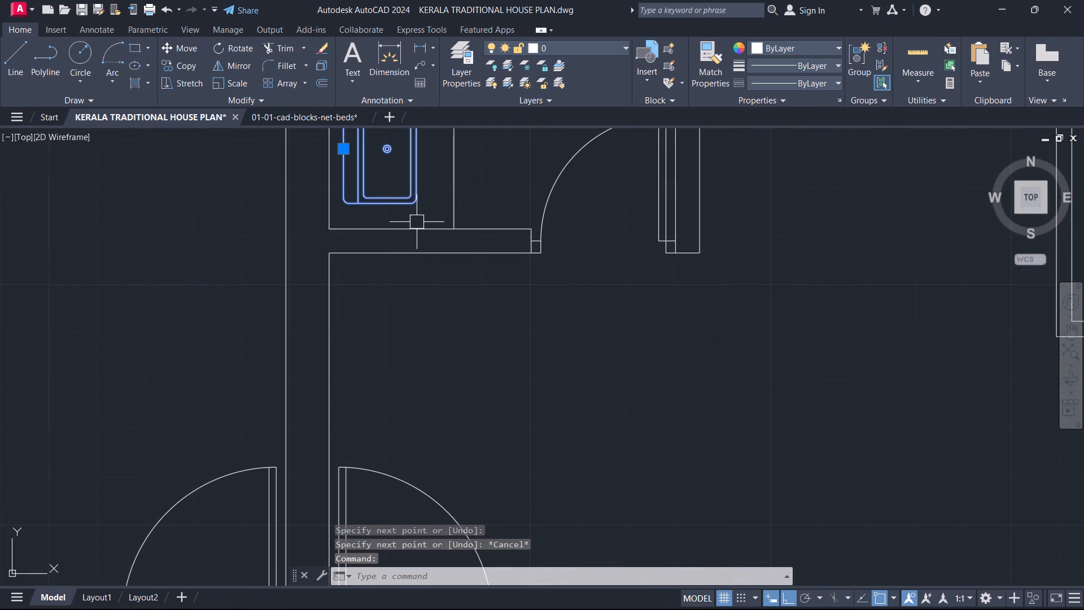
type("CO")
key("space")
left_click(418, 224)
scroll(697, 472, "down", 4)
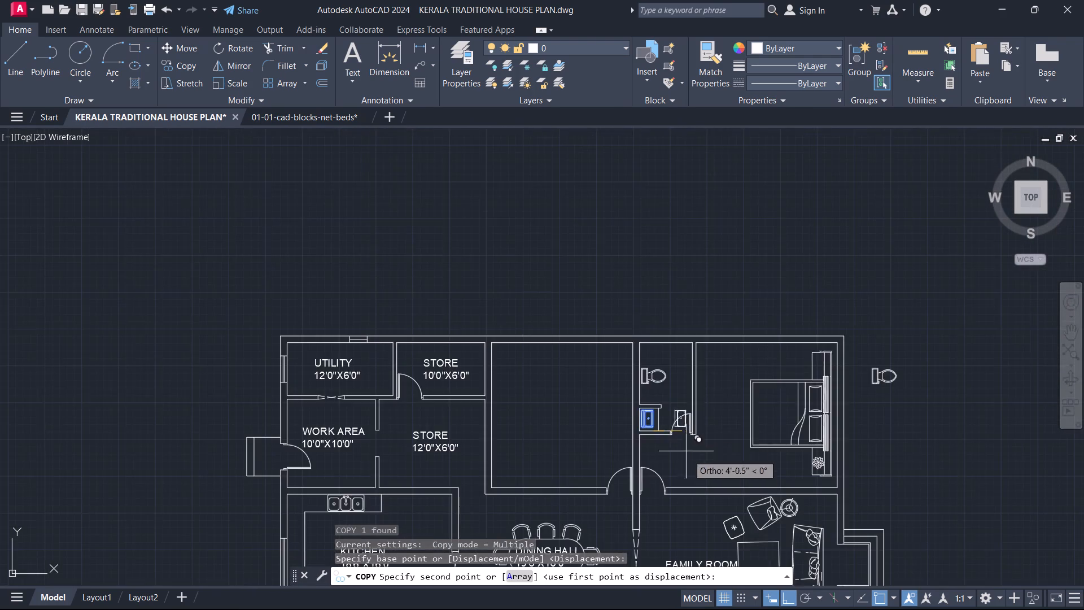
middle_click(561, 215)
scroll(560, 213, "up", 1)
middle_click_drag(639, 451, 435, 0)
middle_click_drag(622, 414, 618, 293)
scroll(620, 320, "up", 1)
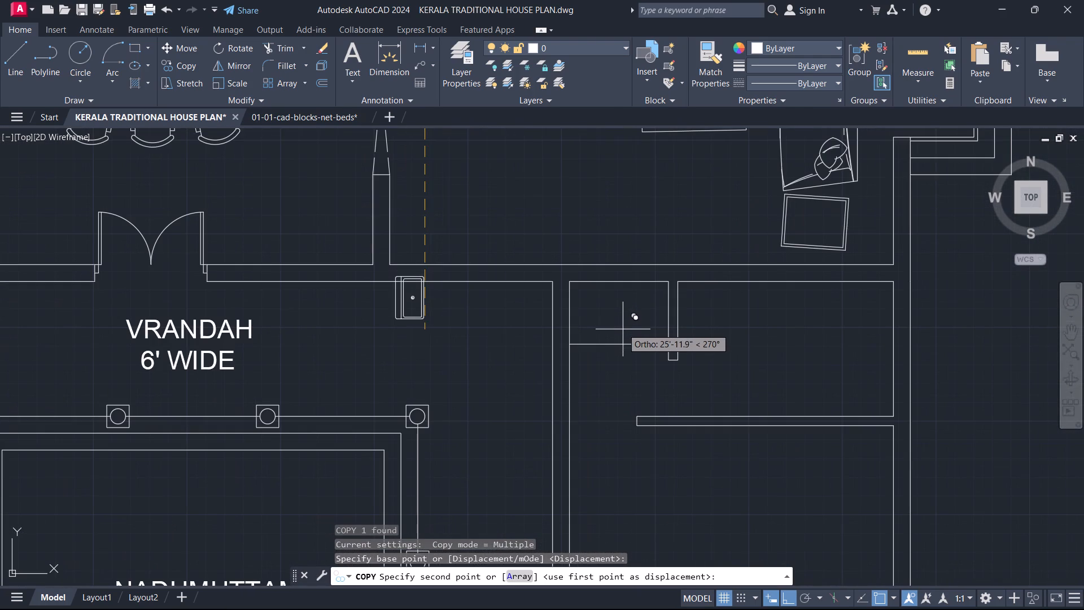
key("F8")
scroll(624, 338, "up", 3)
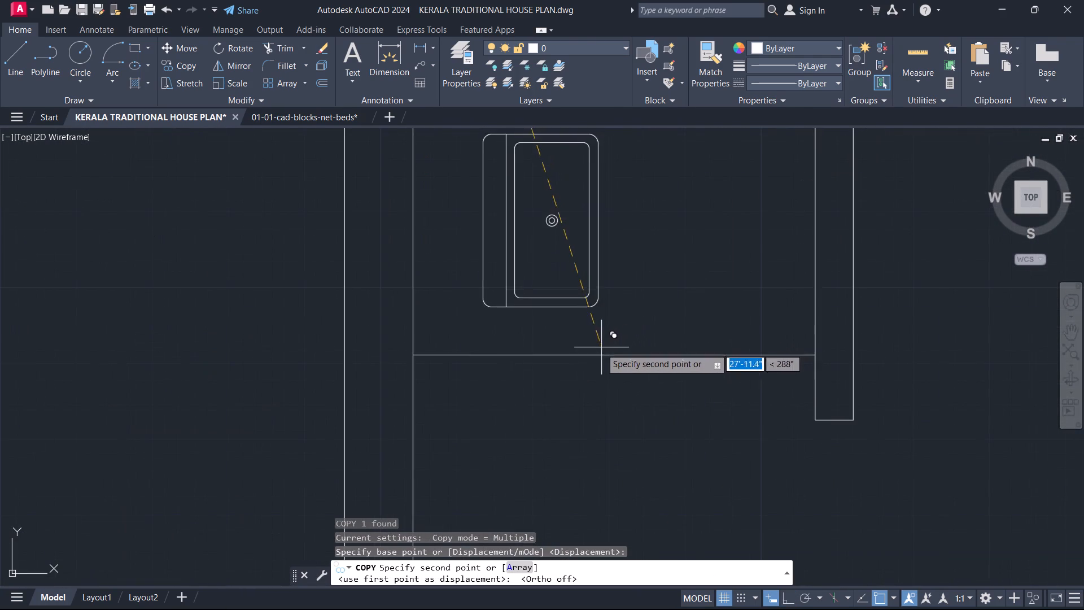
left_click(665, 364)
key("Escape")
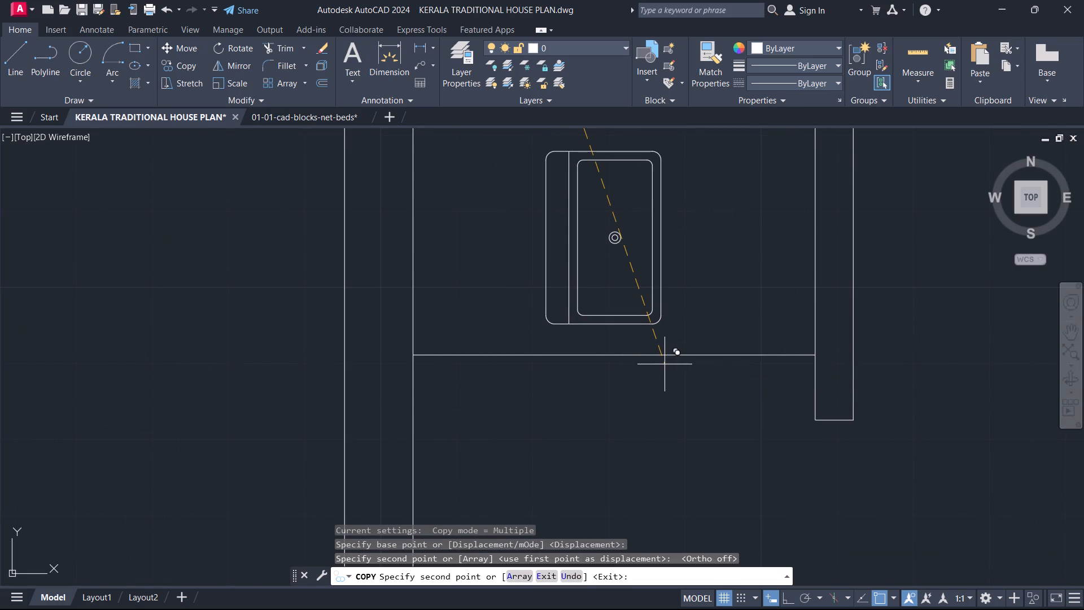
key("Escape")
key("Escape")
key("Escape")
Rotate the copied washbasin by 270° so its back edge faces north, and save the drawing.
left_click(670, 219)
left_click(632, 221)
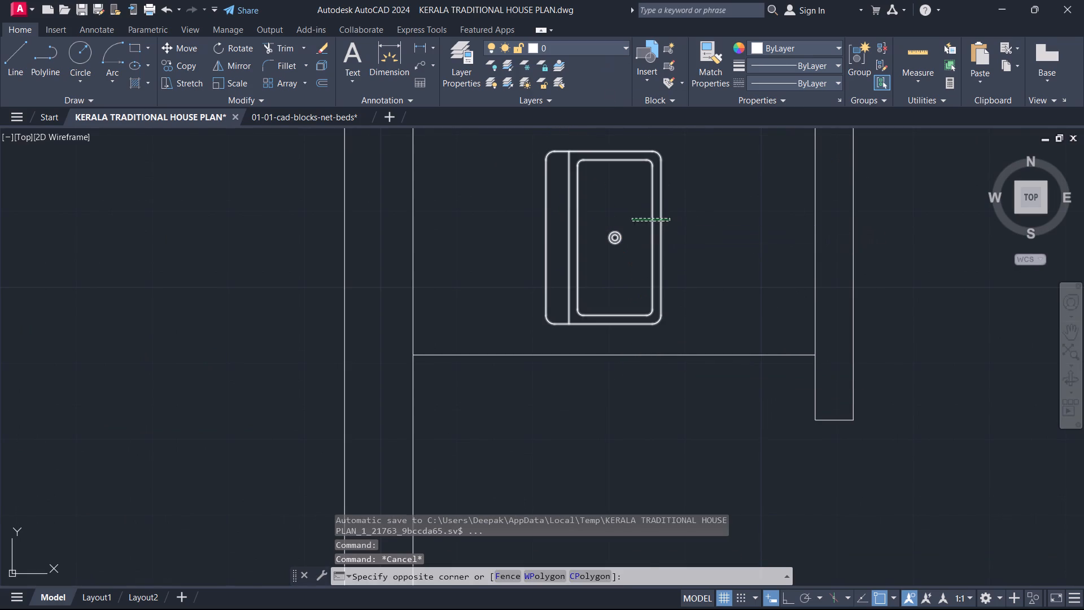
key("r")
type("O")
key("space")
left_click(609, 233)
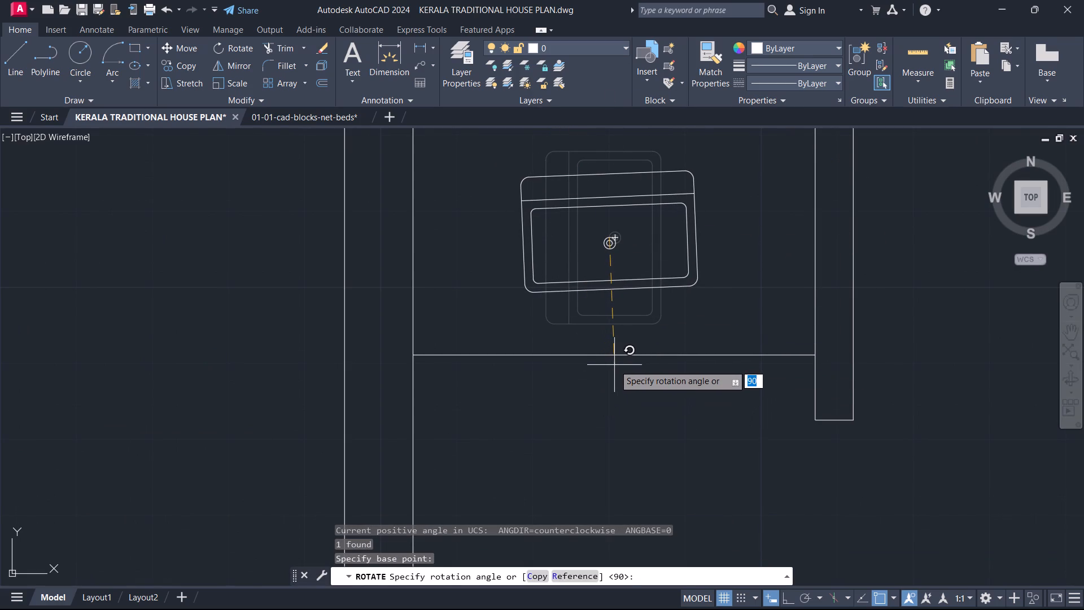
key("F8")
left_click(604, 391)
key("Escape")
middle_click_drag(644, 251, 658, 294)
scroll(644, 251, "down", 1)
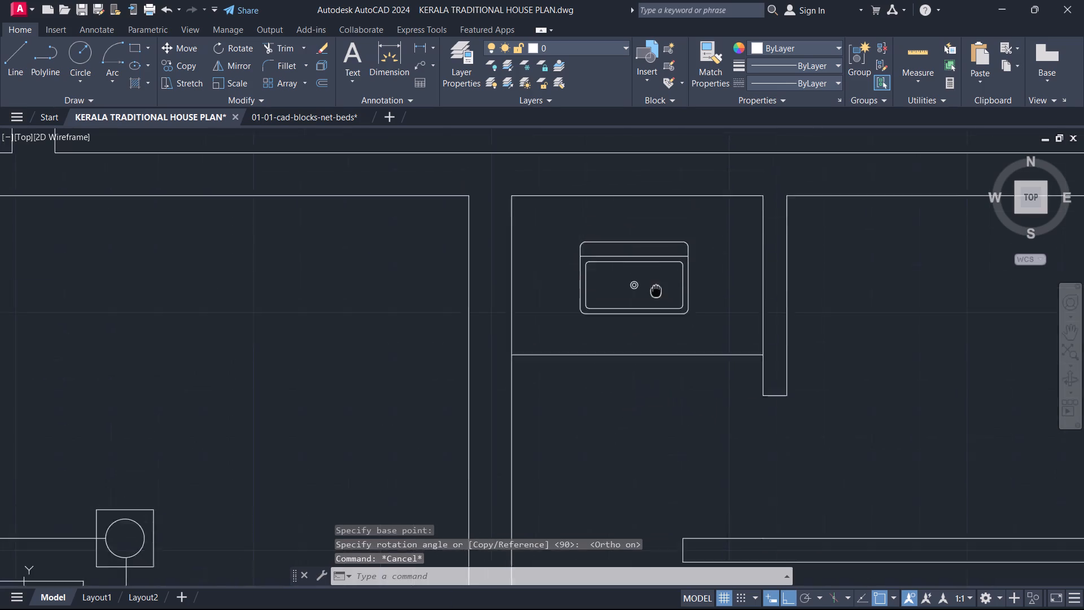
middle_click_drag(658, 294, 670, 354)
key("ctrl+s")
Scale up the rotated washbasin about its drain centre so it fills more of the recess.
left_click(681, 367)
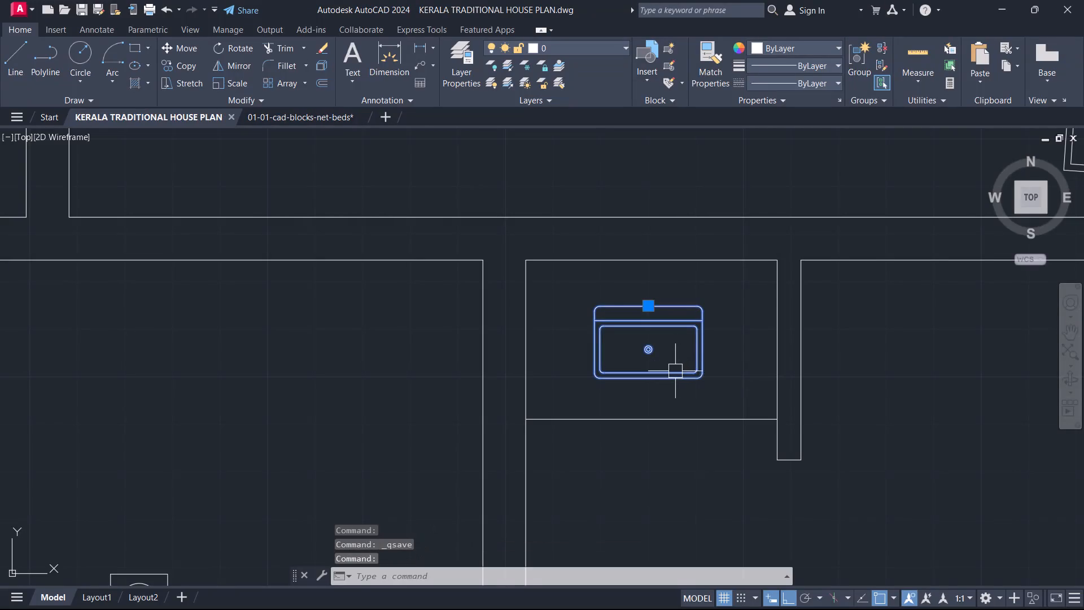
type("SC")
key("space")
scroll(671, 373, "up", 2)
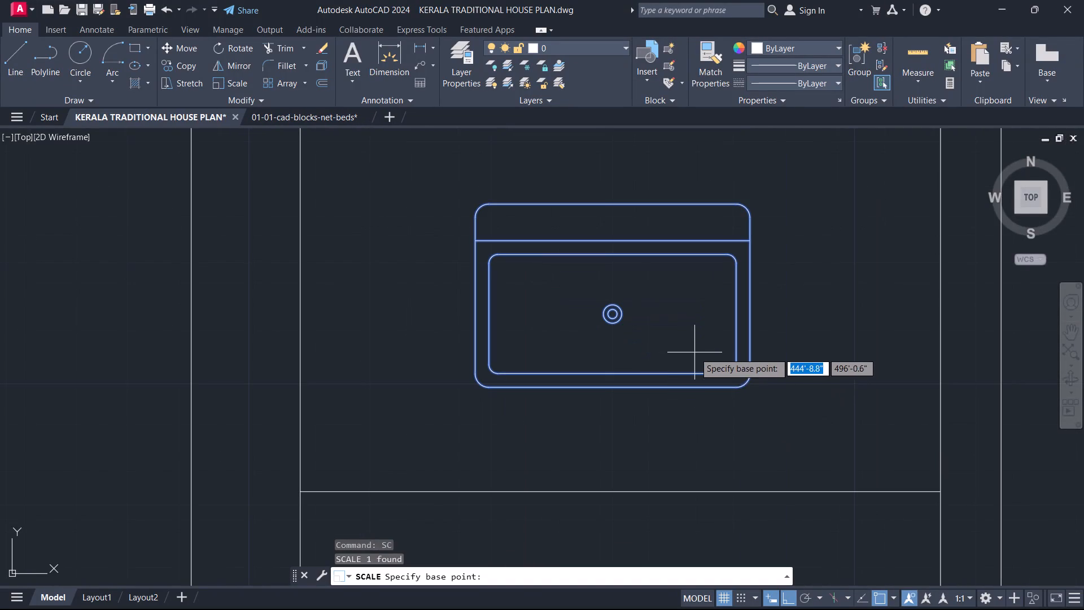
left_click(615, 318)
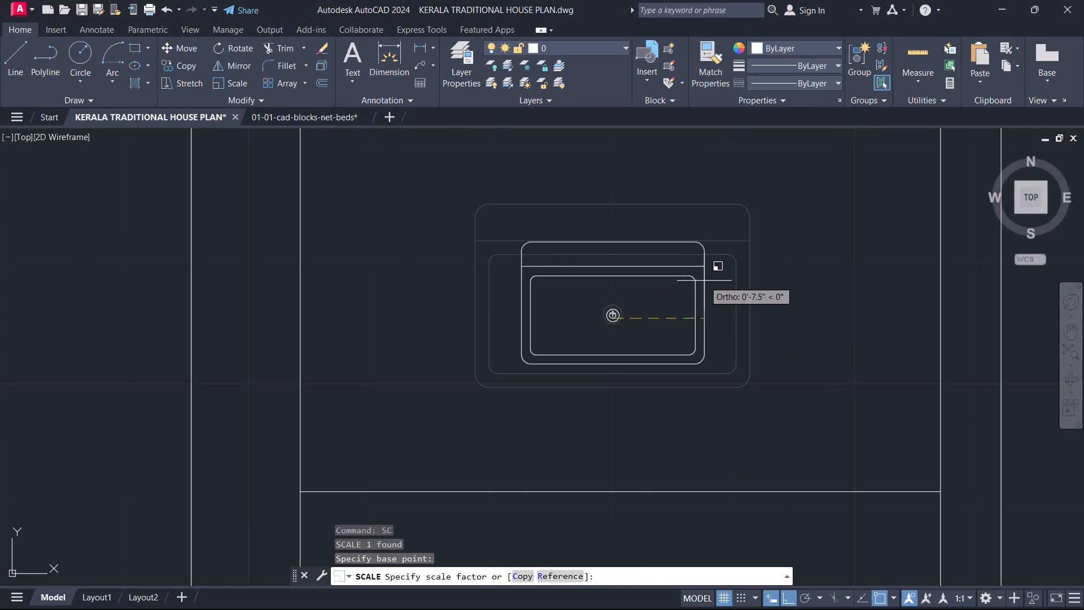
left_click(808, 232)
key("Escape")
scroll(686, 298, "down", 2)
scroll(679, 300, "up", 1)
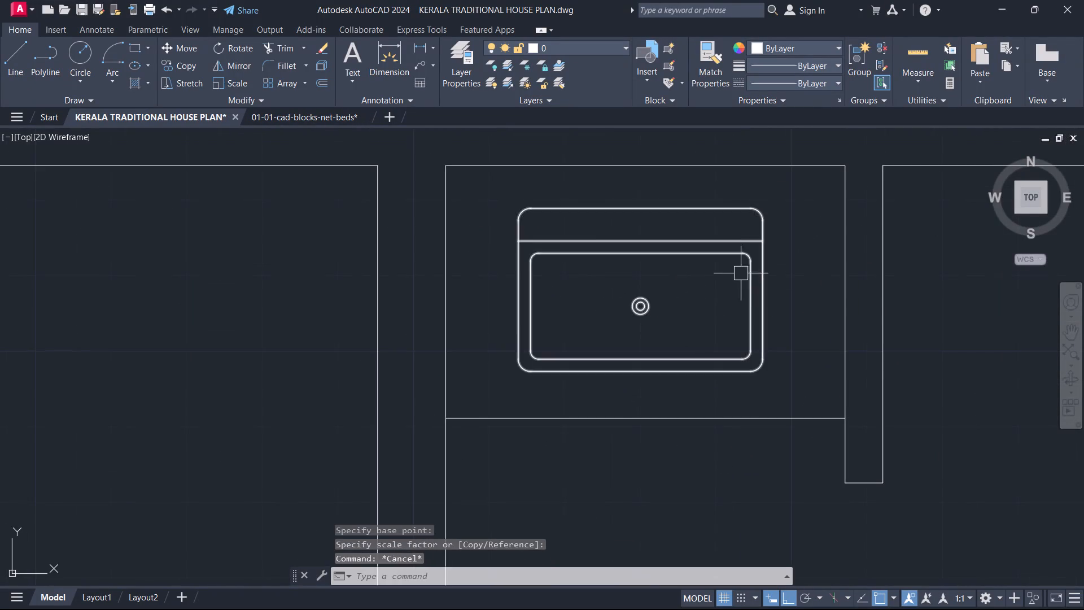
Rotate the spare toilet outside the east wall by 270° so its tank faces north.
scroll(738, 273, "down", 4)
middle_click_drag(780, 287, 575, 365)
middle_click_drag(571, 345, 572, 469)
scroll(567, 402, "down", 2)
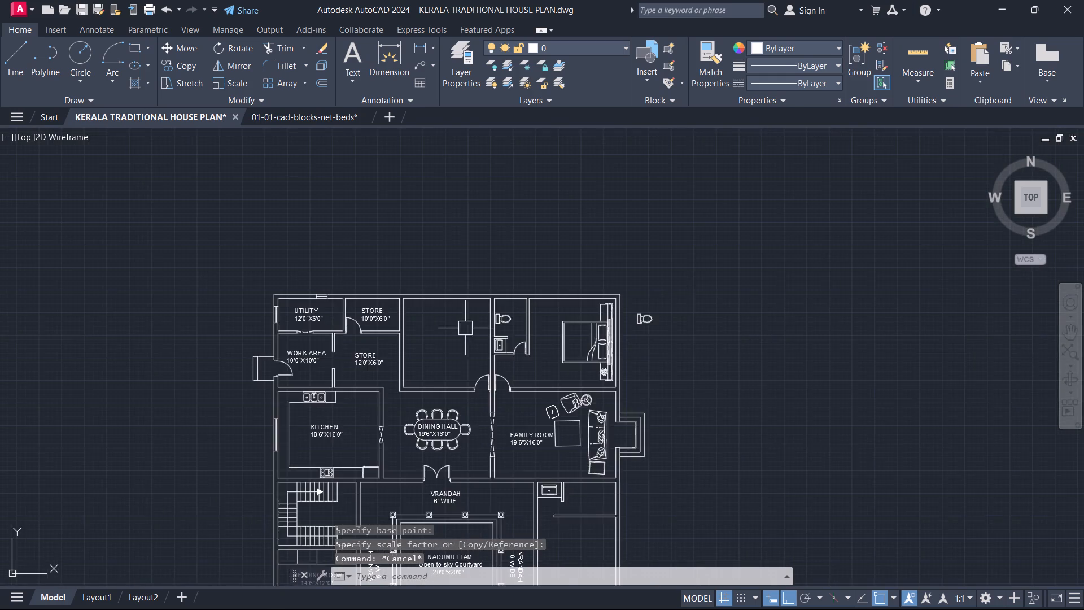
scroll(473, 330, "up", 2)
scroll(926, 332, "up", 1)
left_click_drag(904, 316, 890, 285)
left_click(846, 232)
key("r")
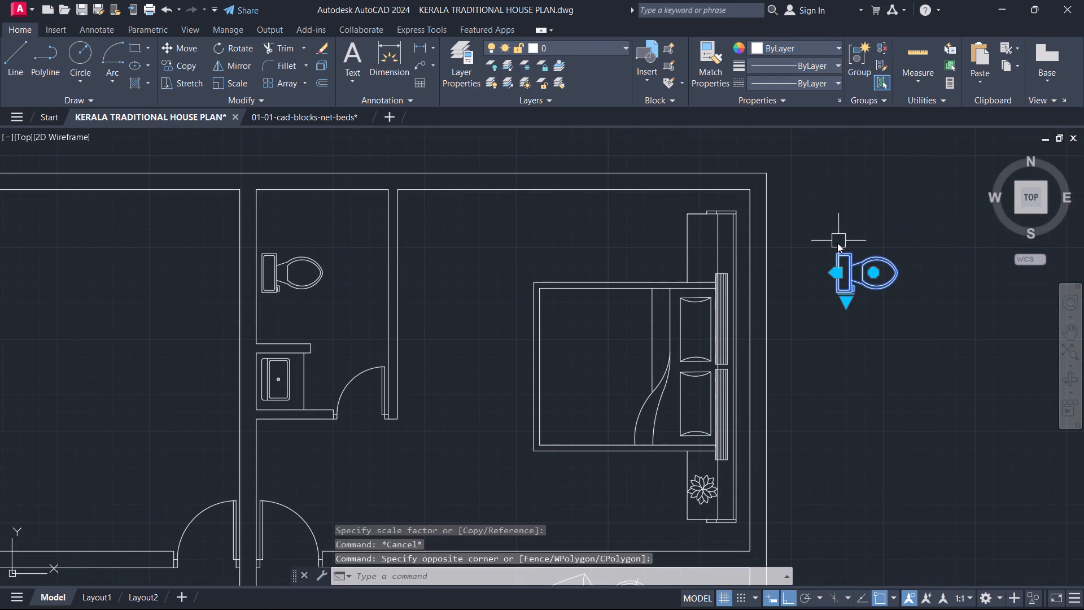
type("O")
key("space")
left_click(840, 243)
left_click(863, 452)
Copy the rotated toilet into the bathroom south of the family room, with its tank near the north wall towards the east side.
left_click(822, 294)
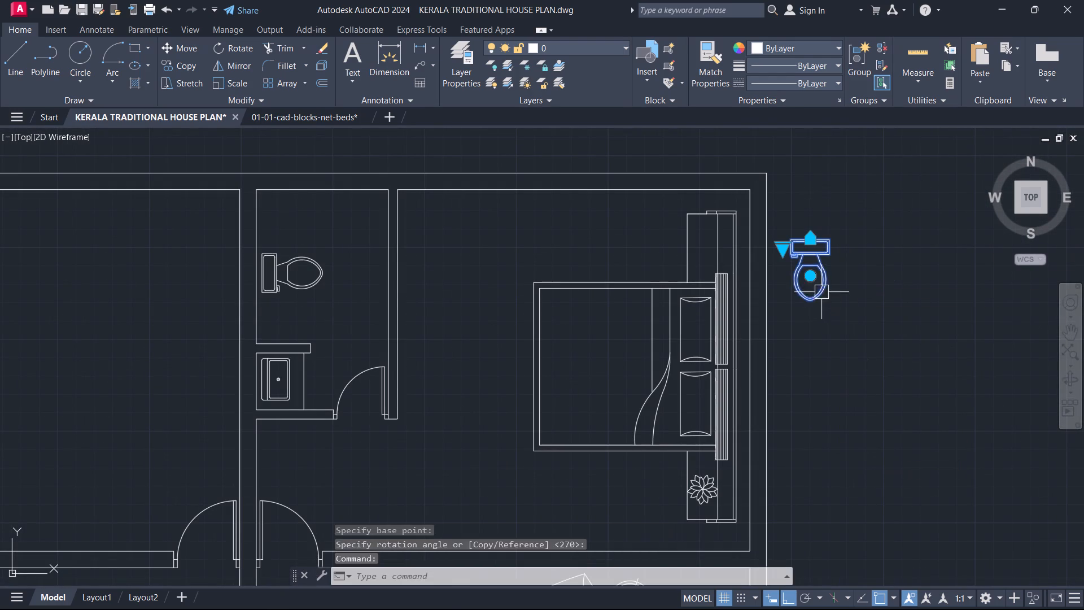
key("c")
key("o")
key("space")
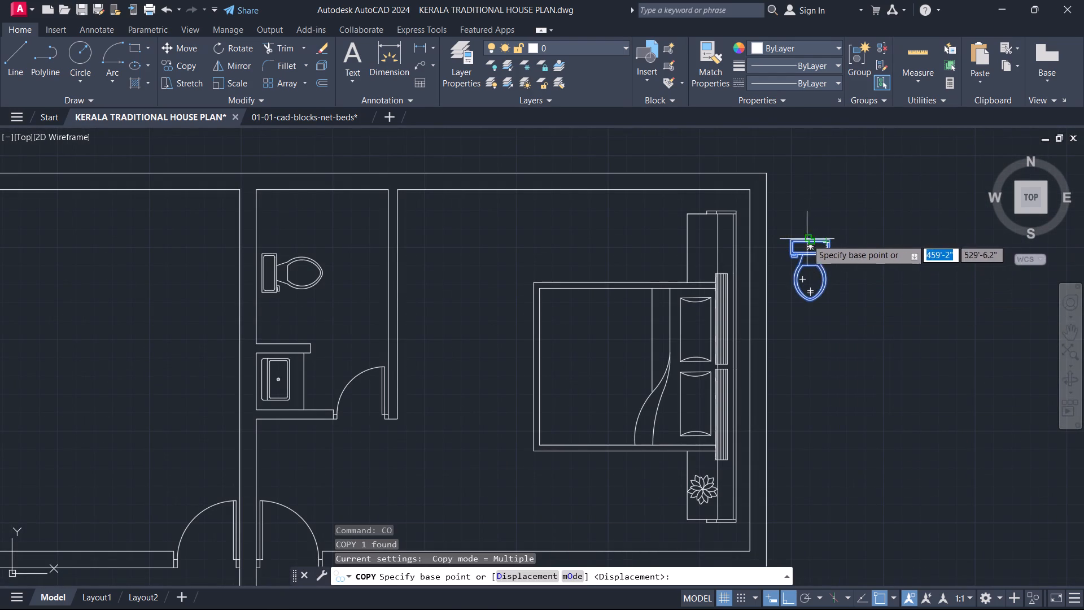
left_click(807, 239)
scroll(782, 449, "down", 1)
middle_click_drag(776, 449, 649, 9)
key("F8")
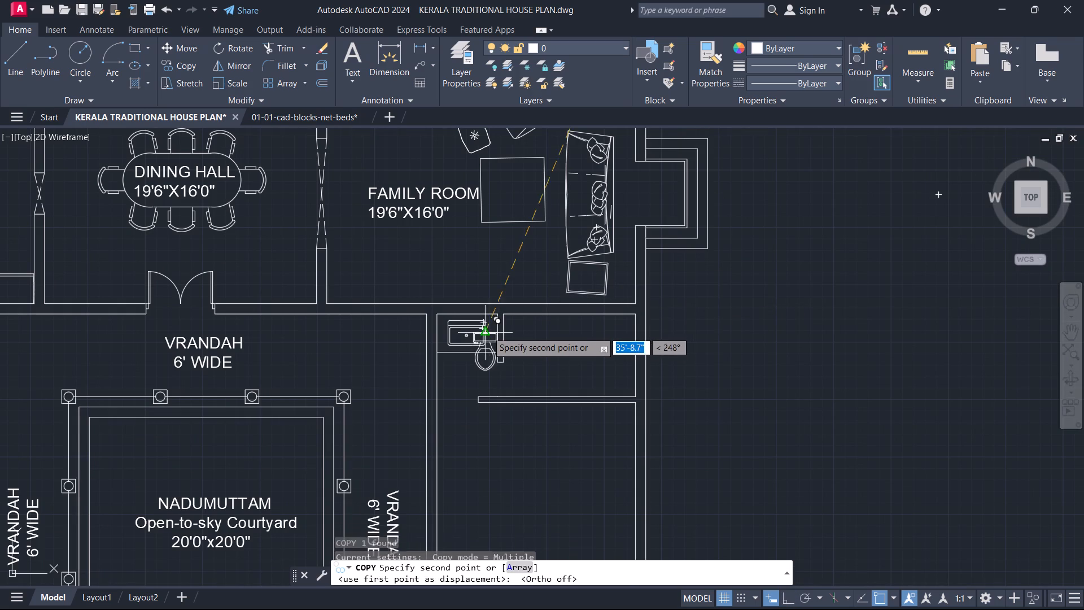
scroll(571, 315, "up", 4)
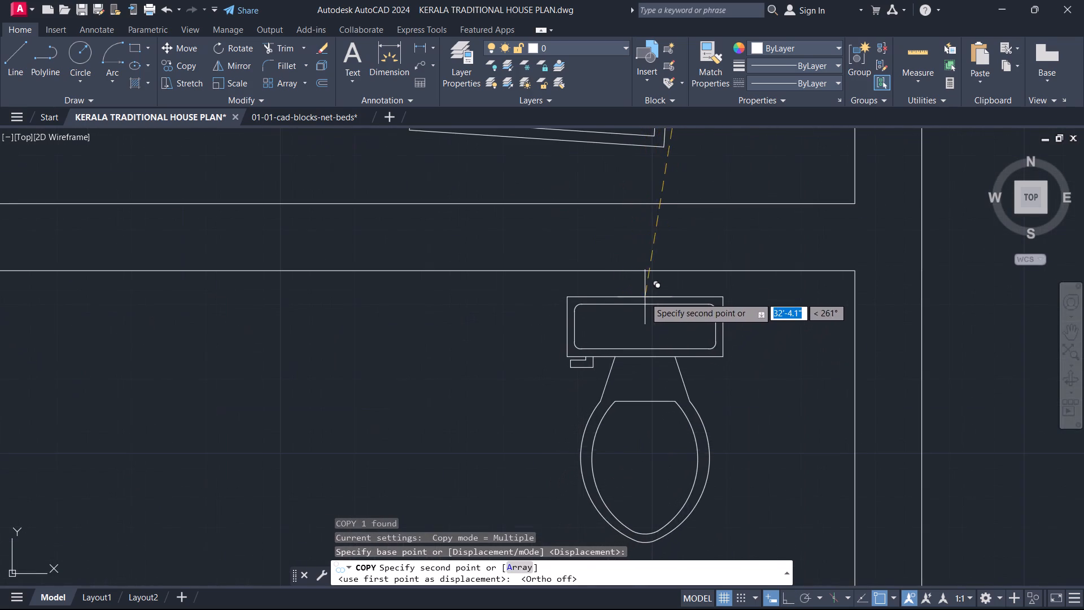
left_click(645, 297)
key("Escape")
Examine the existing bathroom doors across the plan for one suited to the new bathroom south of the family room.
scroll(587, 324, "down", 4)
middle_click_drag(583, 324, 727, 286)
scroll(642, 350, "up", 2)
scroll(639, 347, "down", 3)
middle_click(639, 347)
middle_click_drag(639, 347, 793, 398)
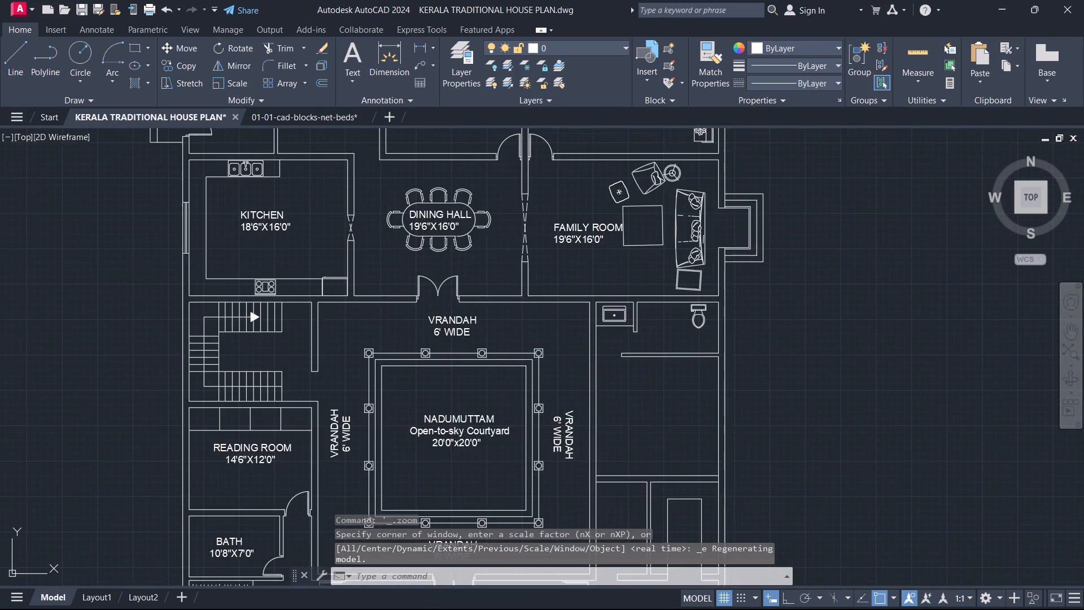
middle_click_drag(793, 398, 832, 384)
middle_click_drag(468, 219, 484, 316)
scroll(483, 312, "up", 1)
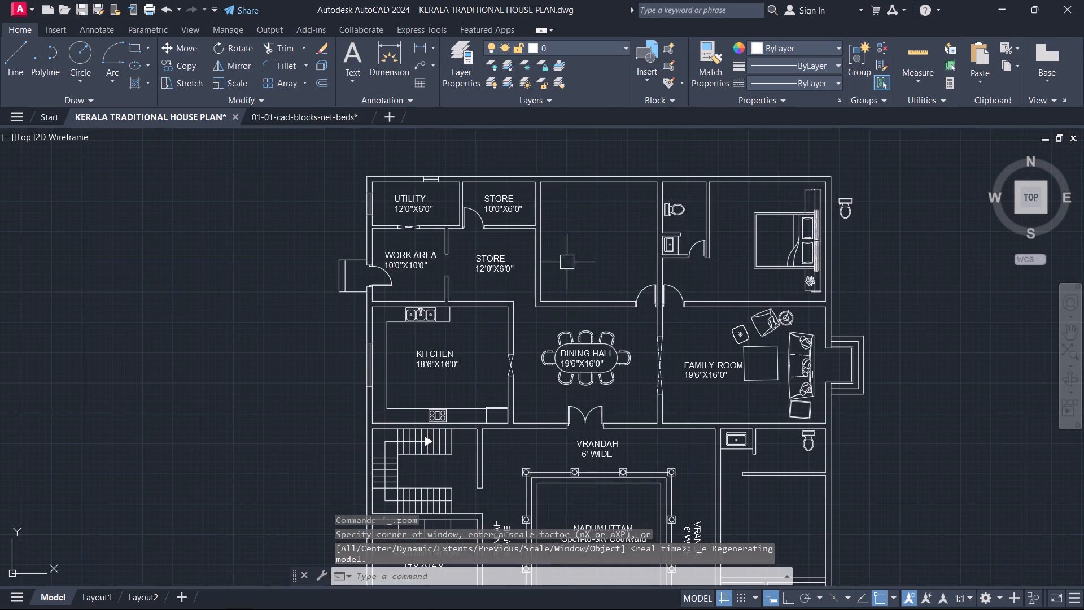
scroll(677, 281, "up", 4)
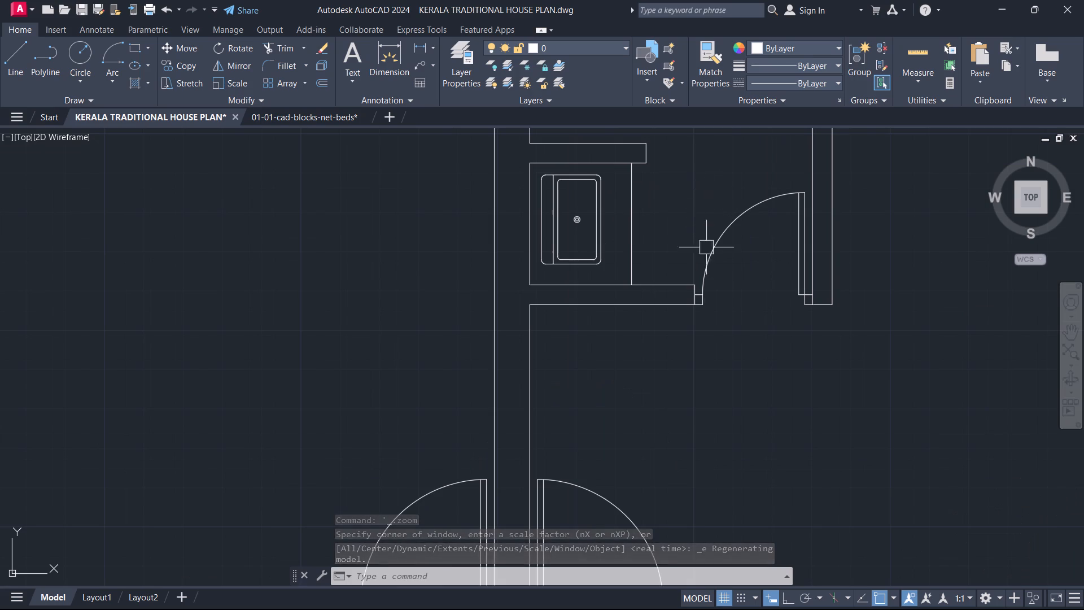
scroll(702, 287, "down", 4)
scroll(605, 395, "down", 1)
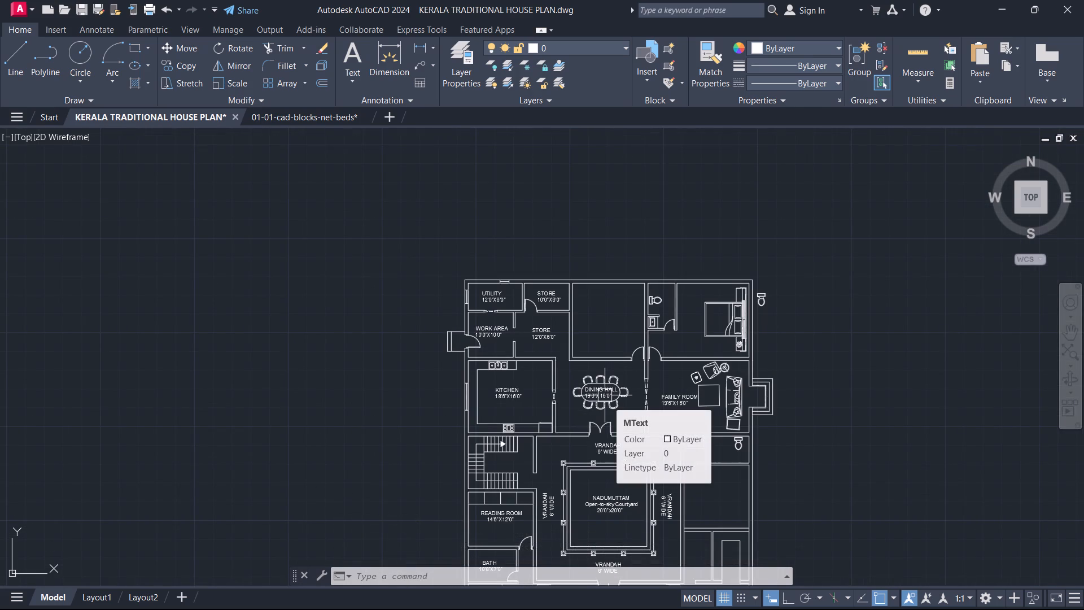
middle_click_drag(543, 534, 532, 221)
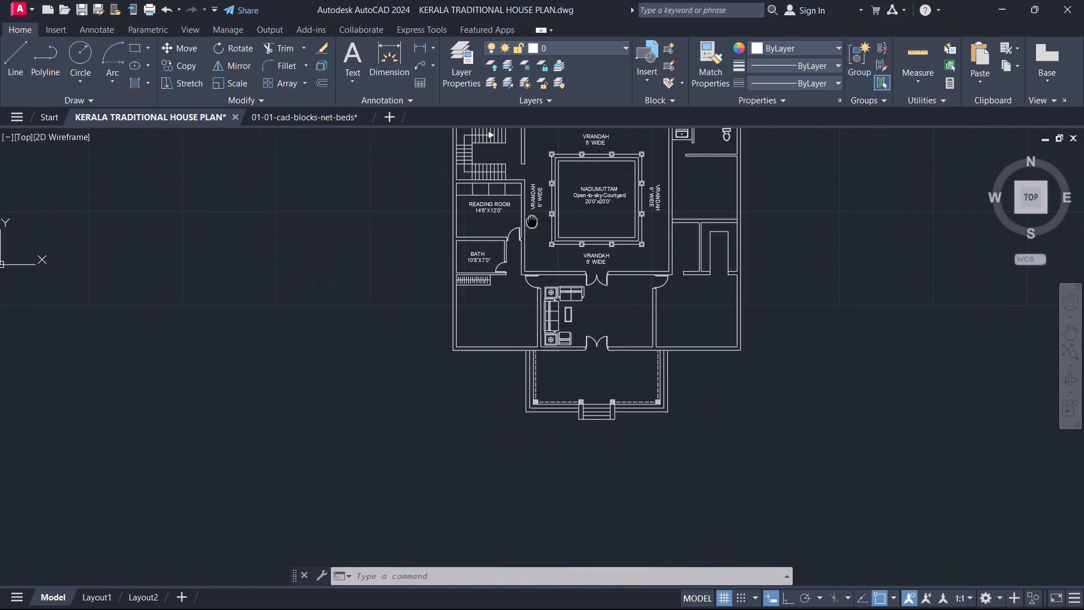
middle_click_drag(532, 221, 534, 215)
scroll(534, 215, "up", 3)
middle_click_drag(534, 215, 532, 264)
scroll(421, 413, "up", 1)
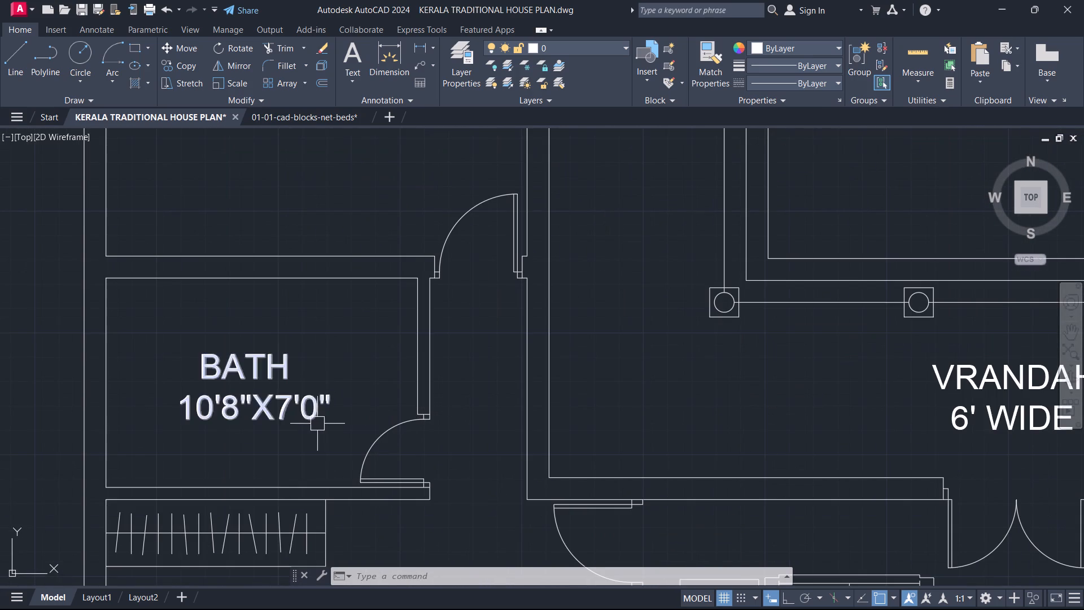
left_click(320, 422)
key("Escape")
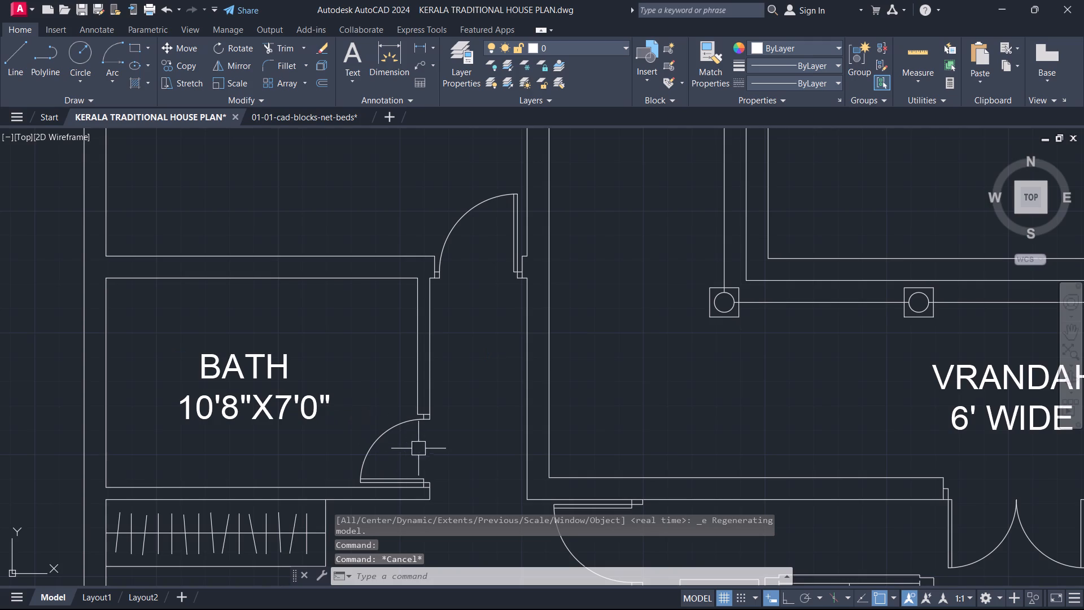
Copy the BATH room's door with its frame lines into the new east bathroom, between the short partition stub and the long partition wall.
scroll(406, 425, "up", 1)
left_click(365, 399)
middle_click_drag(448, 473, 432, 346)
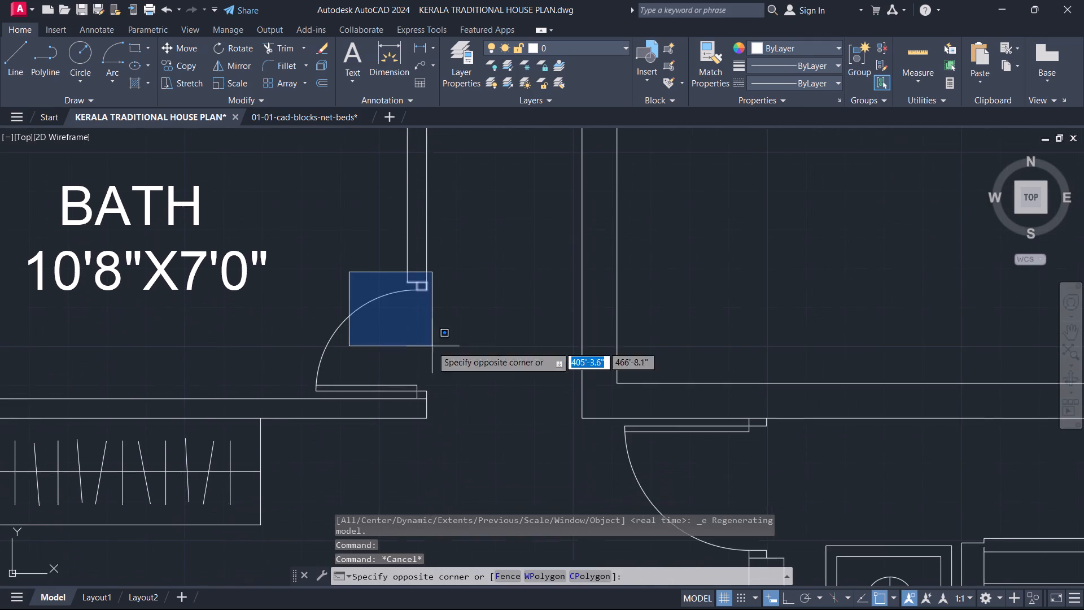
key("Escape")
scroll(429, 307, "up", 1)
scroll(441, 429, "up", 1)
left_click_drag(439, 454, 434, 448)
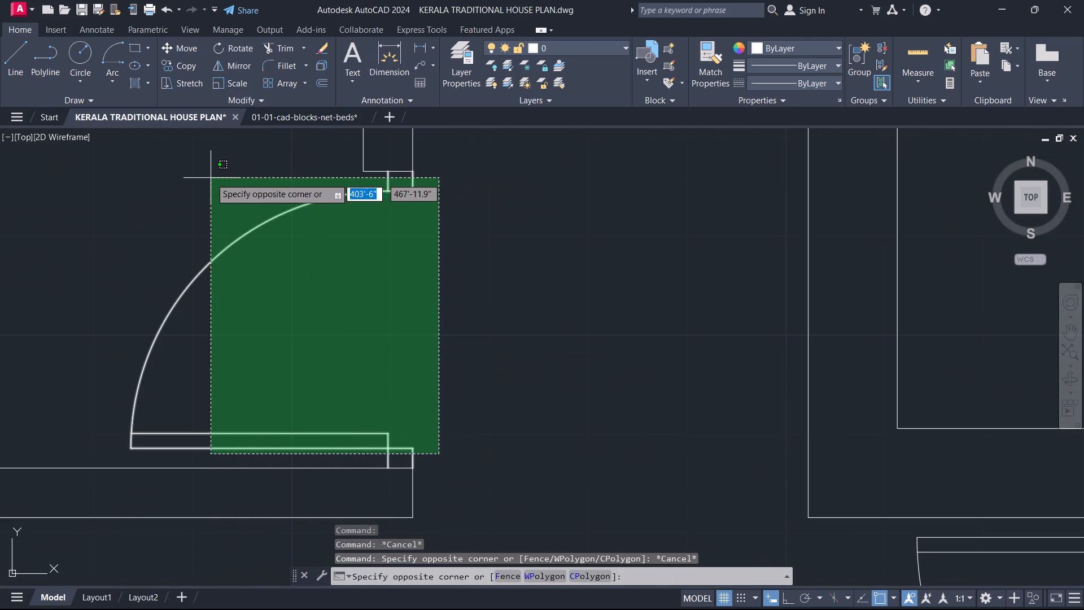
left_click(199, 184)
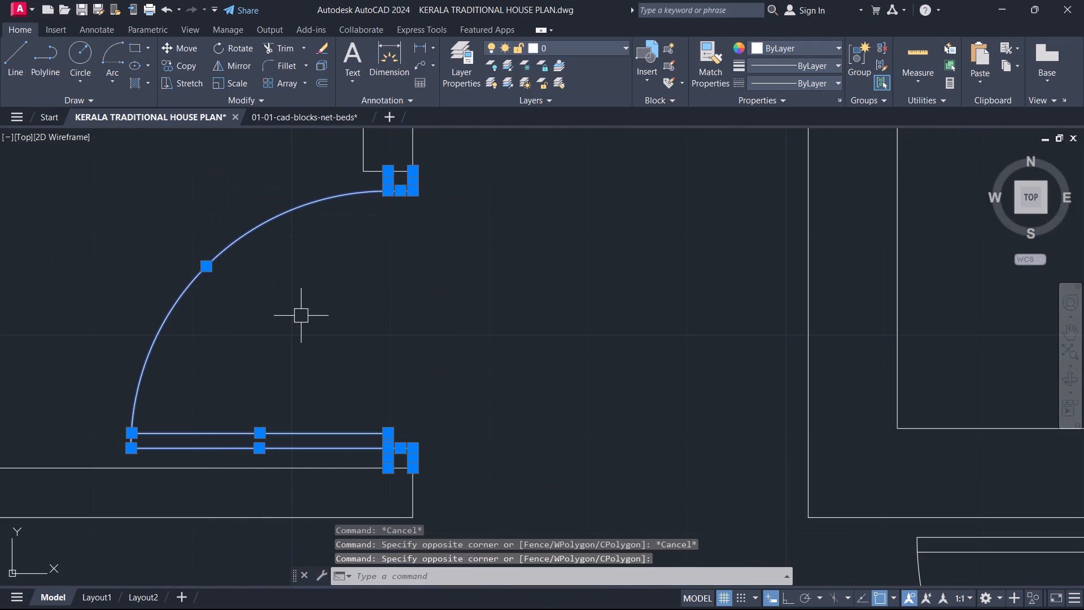
type("CO")
key("space")
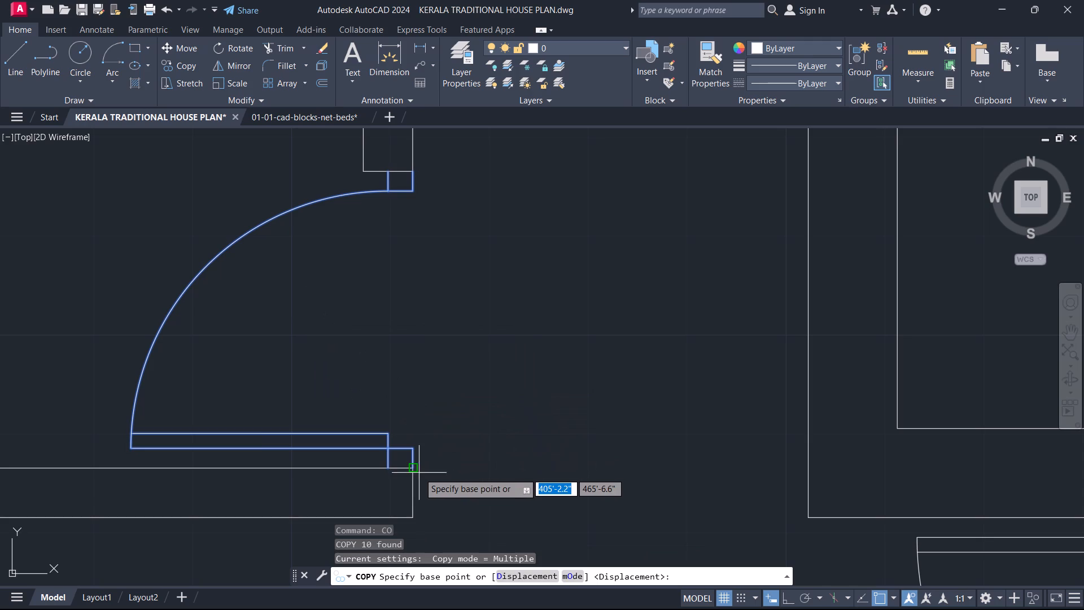
left_click(390, 464)
scroll(479, 353, "down", 1)
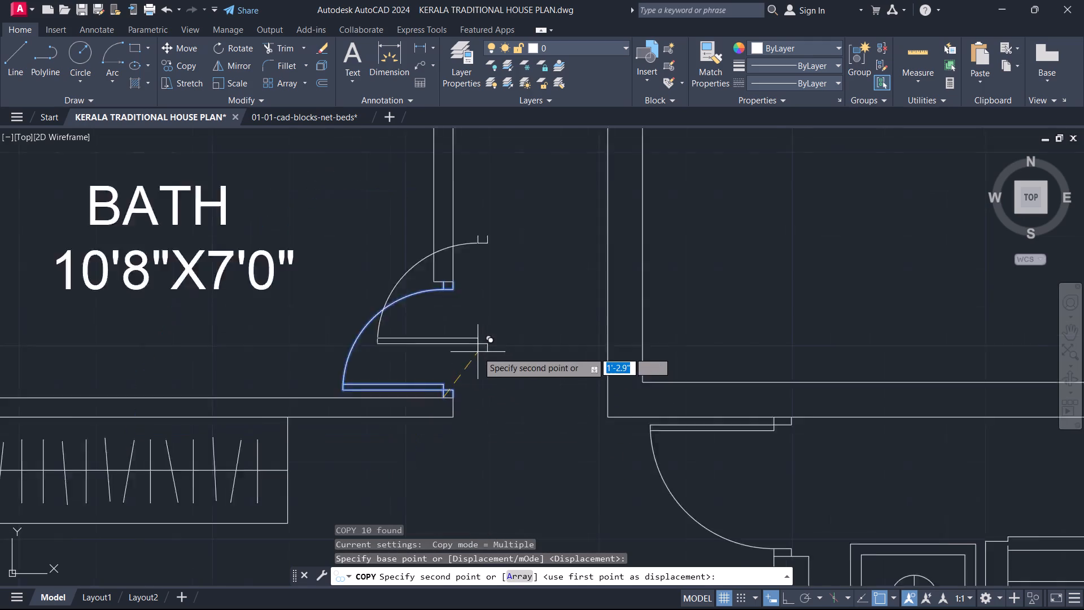
scroll(478, 352, "down", 2)
scroll(737, 252, "down", 3)
middle_click_drag(736, 251, 311, 465)
scroll(527, 264, "up", 1)
scroll(553, 348, "up", 2)
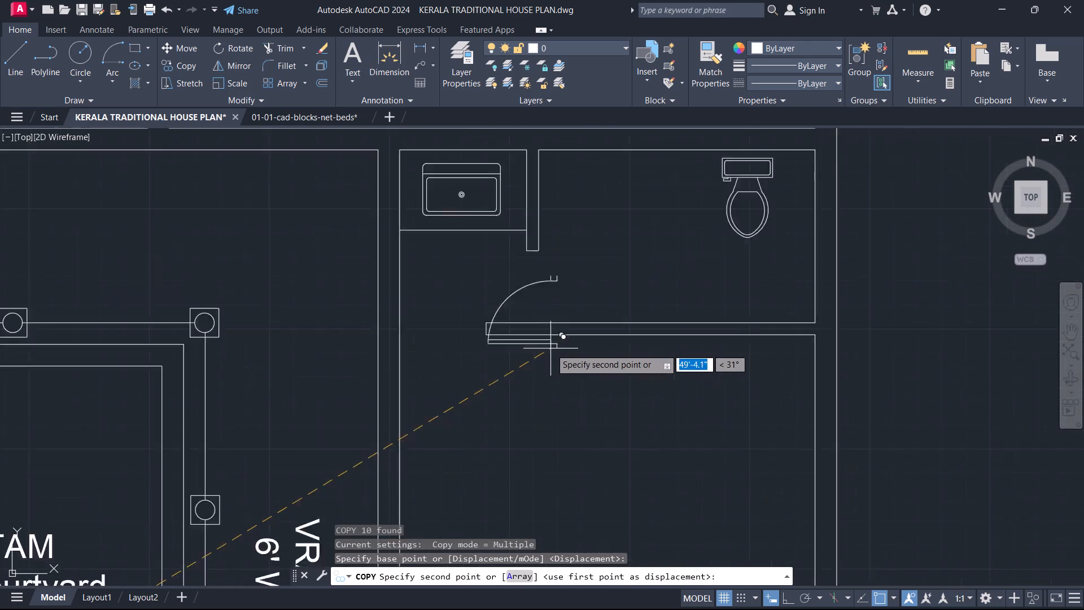
scroll(550, 348, "up", 1)
scroll(448, 316, "up", 3)
scroll(462, 304, "down", 2)
scroll(567, 154, "down", 2)
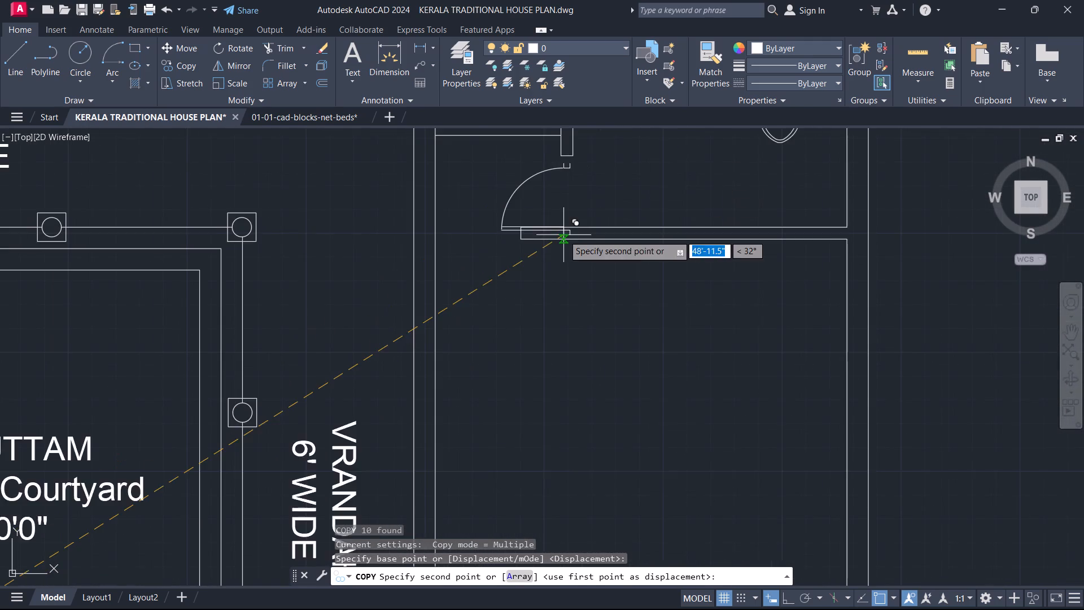
middle_click_drag(563, 236, 540, 375)
scroll(539, 374, "up", 1)
left_click(614, 345)
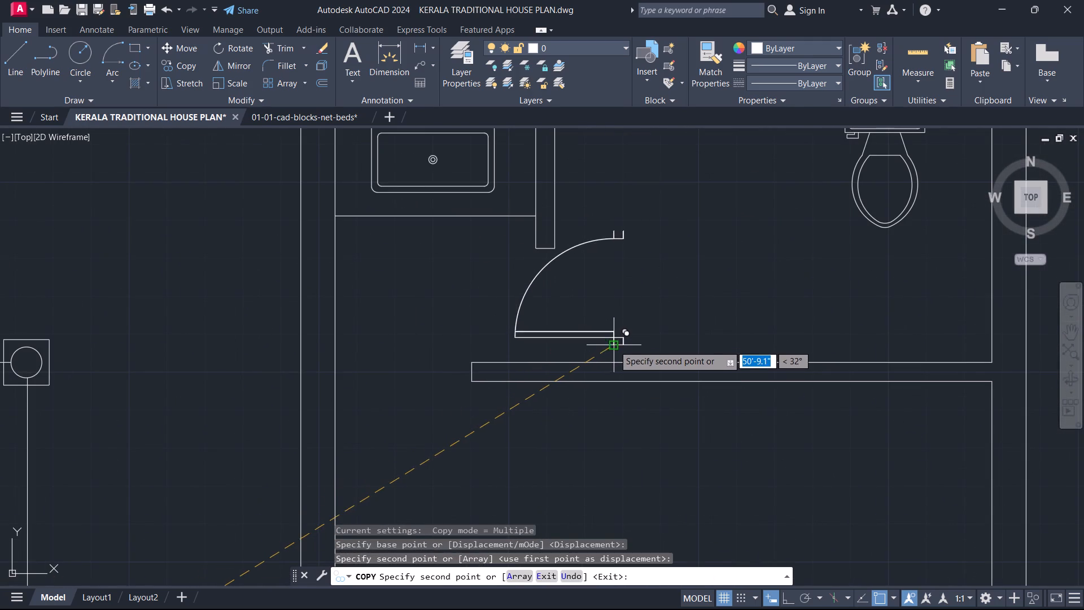
key("Escape")
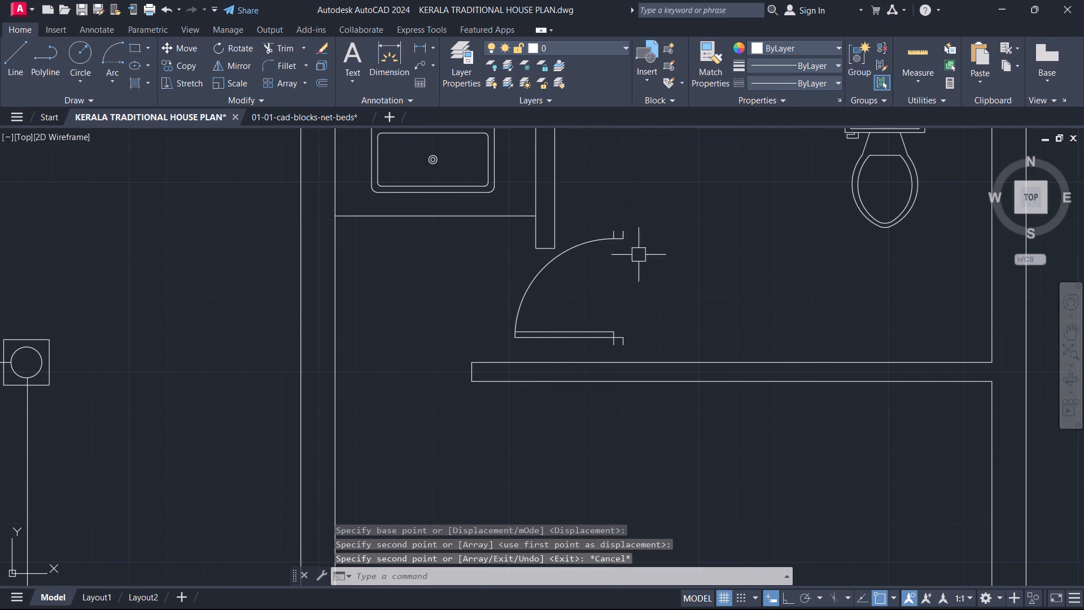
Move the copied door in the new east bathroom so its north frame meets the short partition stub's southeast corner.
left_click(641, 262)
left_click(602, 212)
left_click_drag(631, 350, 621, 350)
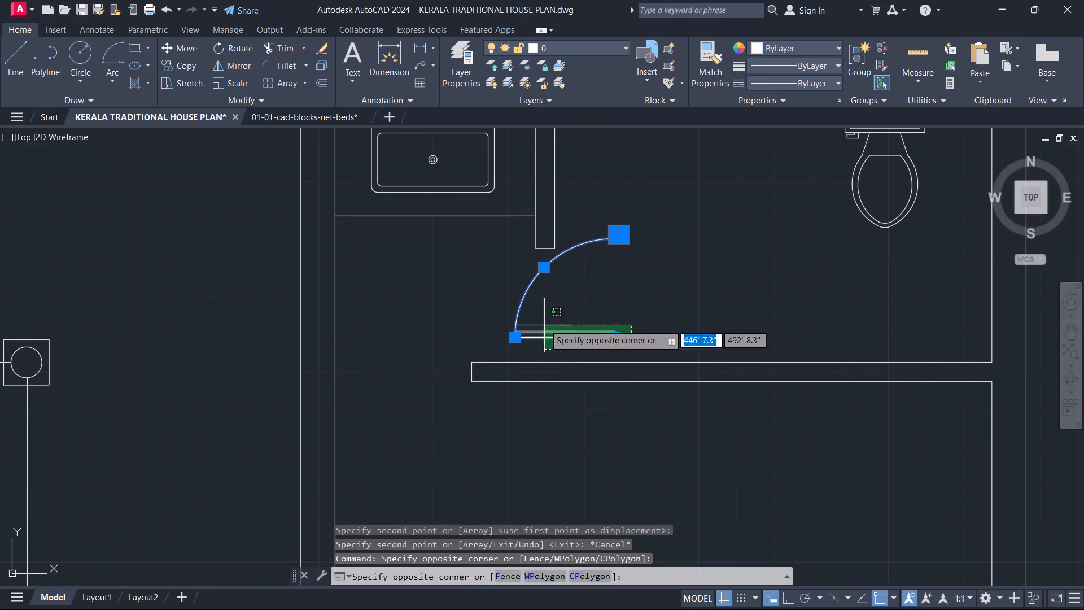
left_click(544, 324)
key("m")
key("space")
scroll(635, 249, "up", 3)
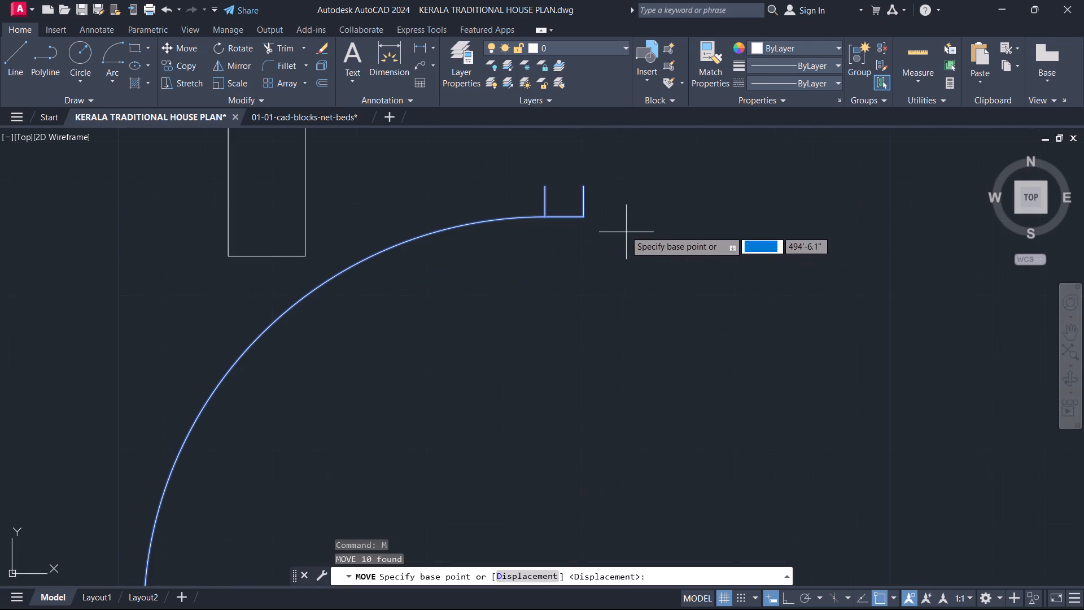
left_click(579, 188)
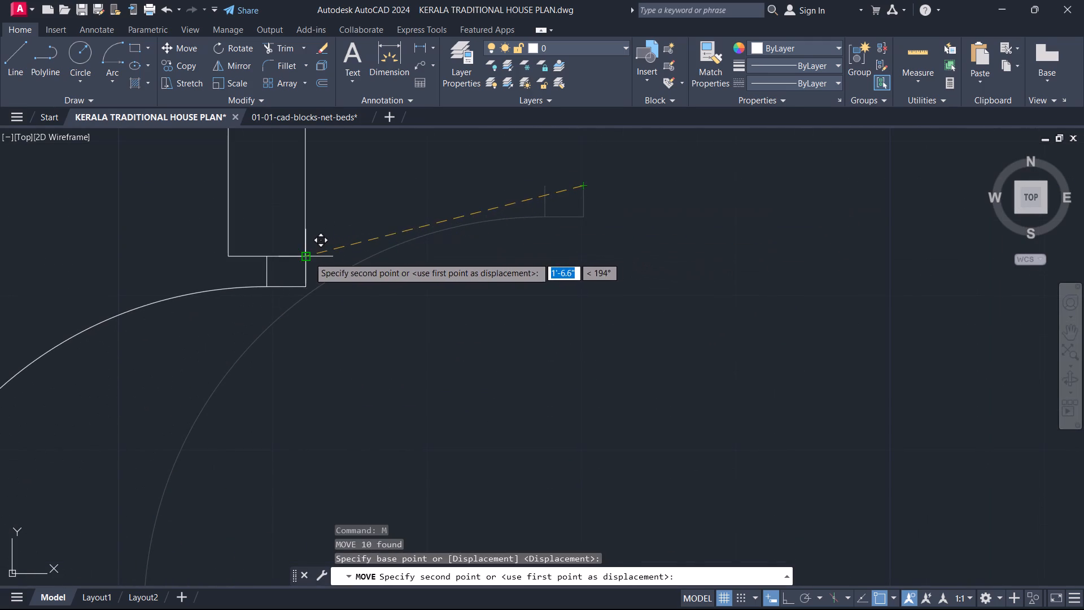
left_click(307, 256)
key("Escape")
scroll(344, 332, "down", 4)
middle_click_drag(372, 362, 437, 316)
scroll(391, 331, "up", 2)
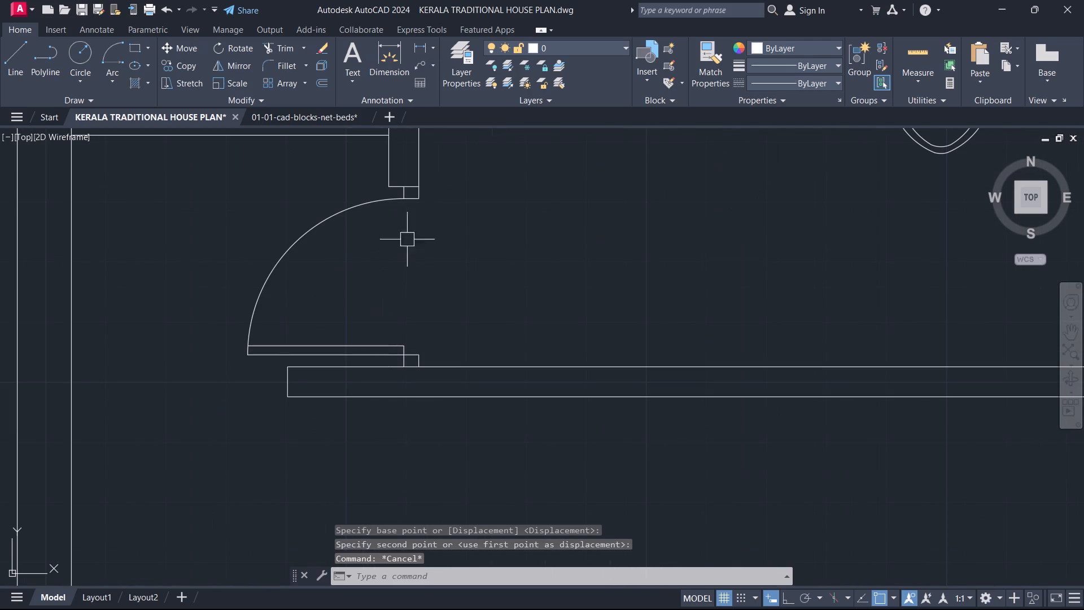
Move the door with its frame lines so the north frame's west corner meets the partition stub's southwest corner.
left_click(436, 208)
left_click(391, 195)
scroll(423, 333, "up", 3)
middle_click_drag(425, 345, 425, 344)
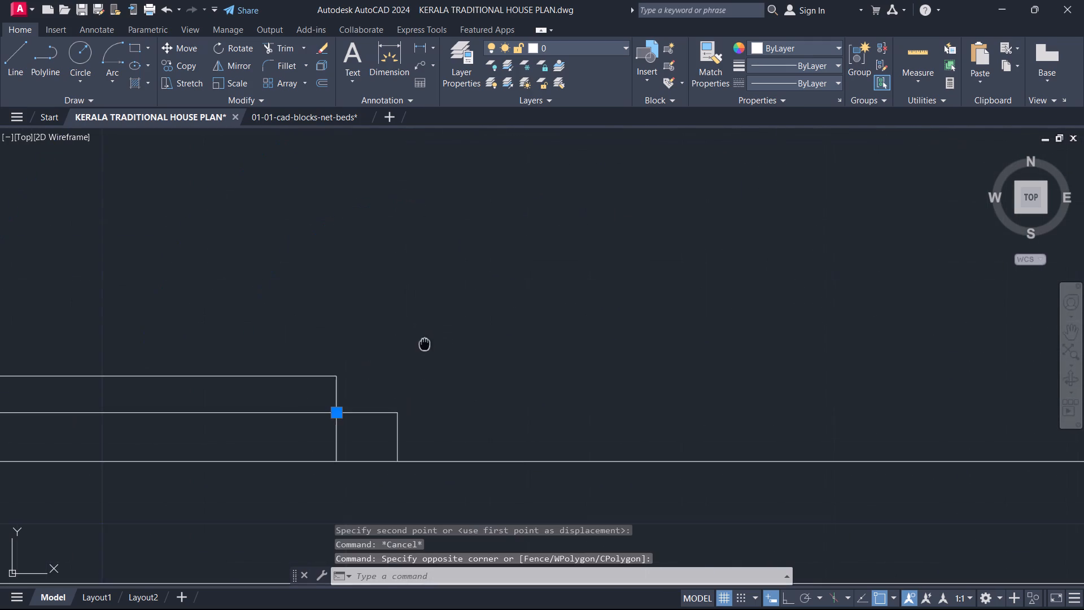
scroll(425, 344, "up", 1)
middle_click_drag(425, 344, 510, 230)
scroll(435, 310, "down", 2)
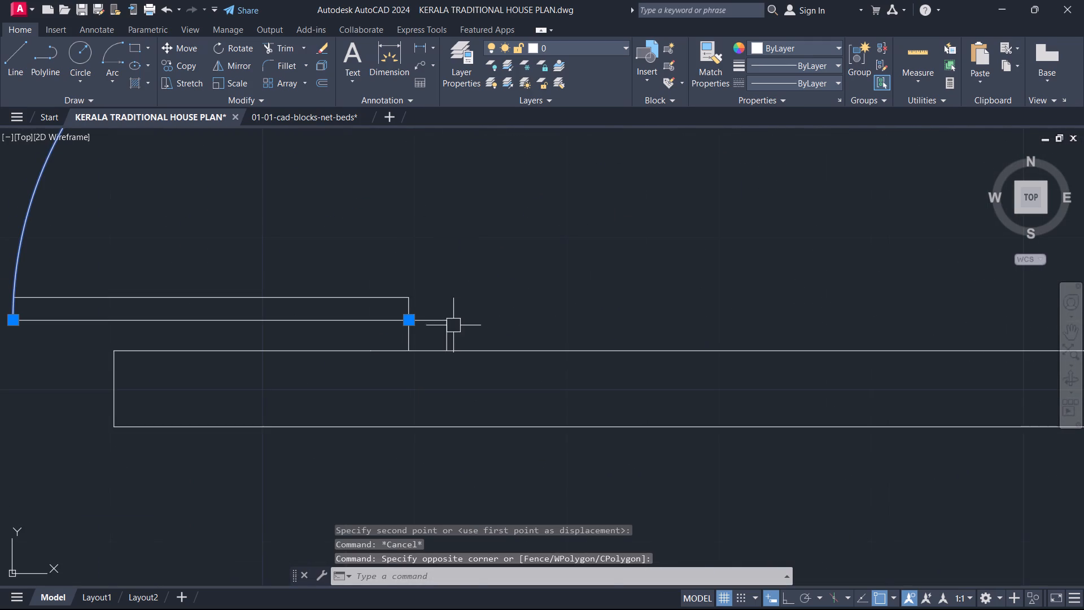
left_click_drag(467, 334, 457, 325)
left_click(370, 287)
scroll(389, 300, "down", 2)
middle_click_drag(389, 299, 514, 316)
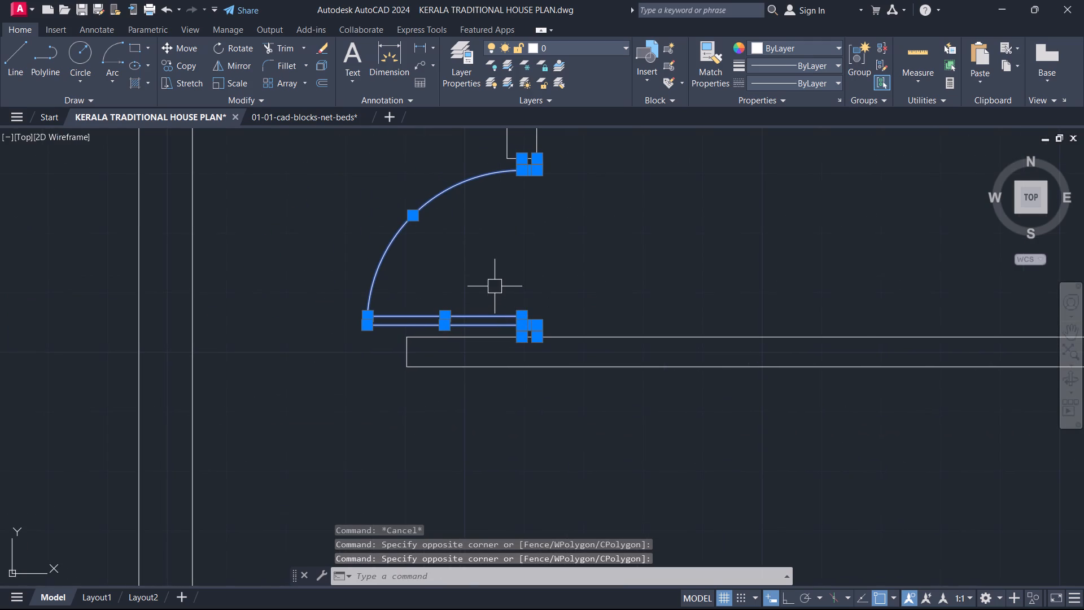
key("m")
key("space")
scroll(519, 132, "up", 3)
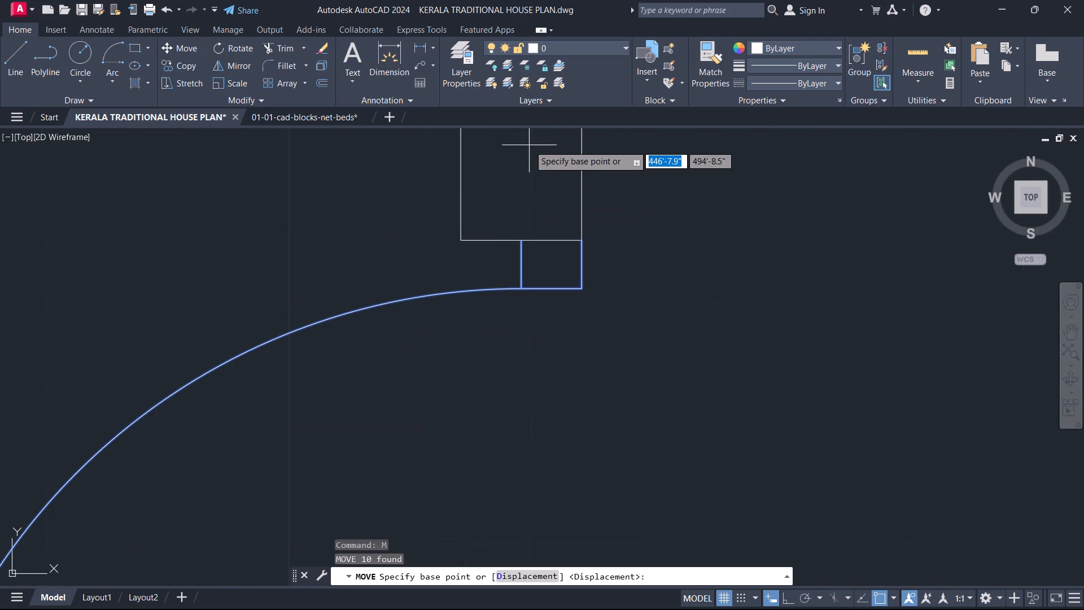
left_click(517, 242)
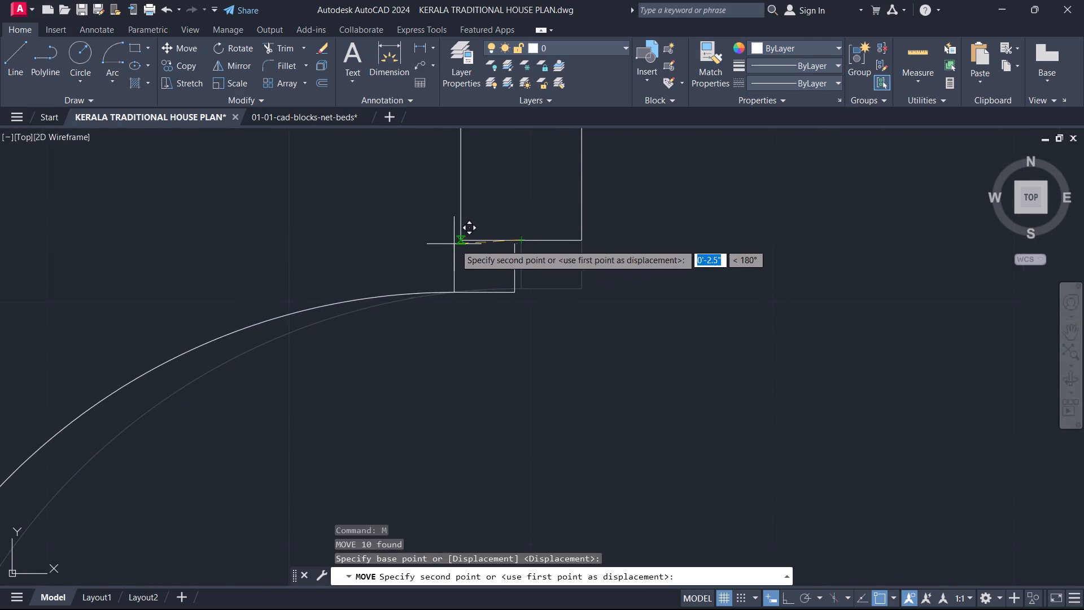
left_click(462, 245)
key("Escape")
scroll(415, 271, "down", 2)
middle_click_drag(408, 265, 562, 199)
Mirror the door about its east frame edge, erasing the source, so it swings east into the bathroom.
left_click_drag(620, 232, 606, 220)
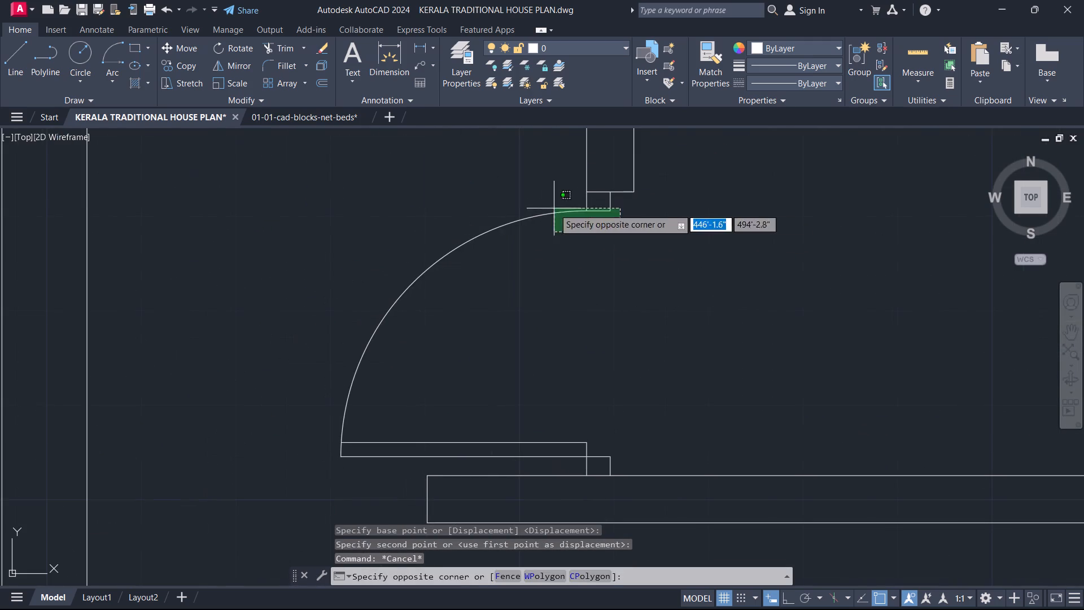
left_click(531, 209)
left_click(623, 462)
left_click(454, 432)
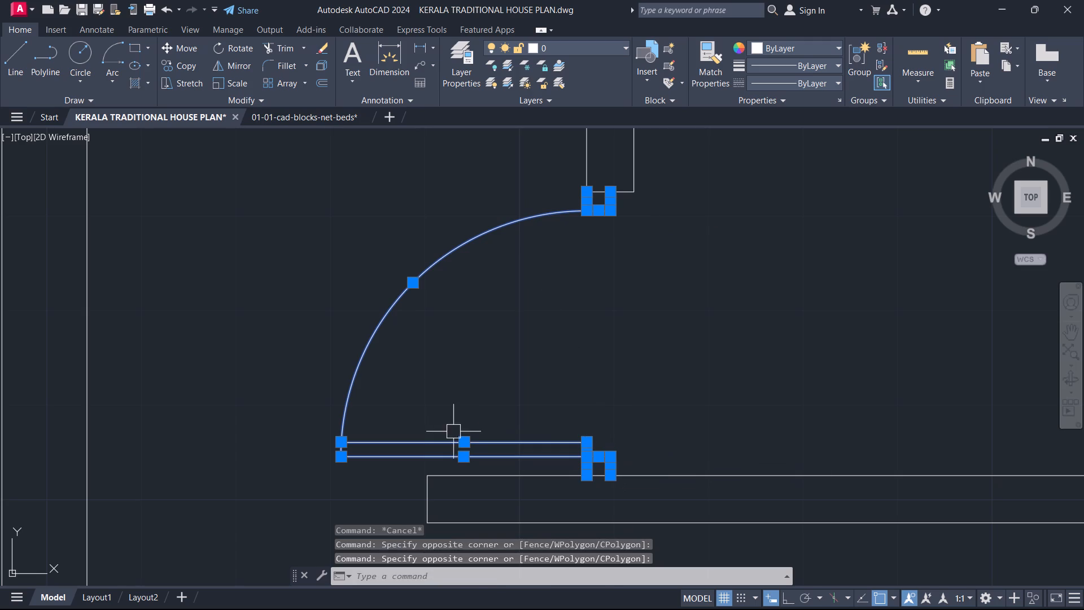
key("m")
key("i")
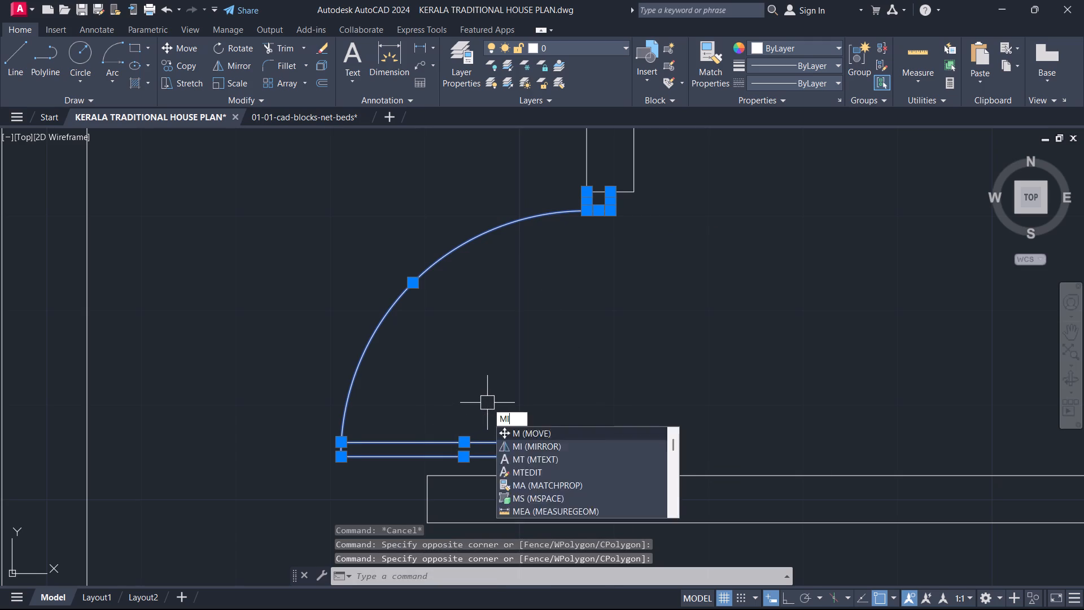
key("space")
scroll(635, 463, "up", 2)
left_click(568, 496)
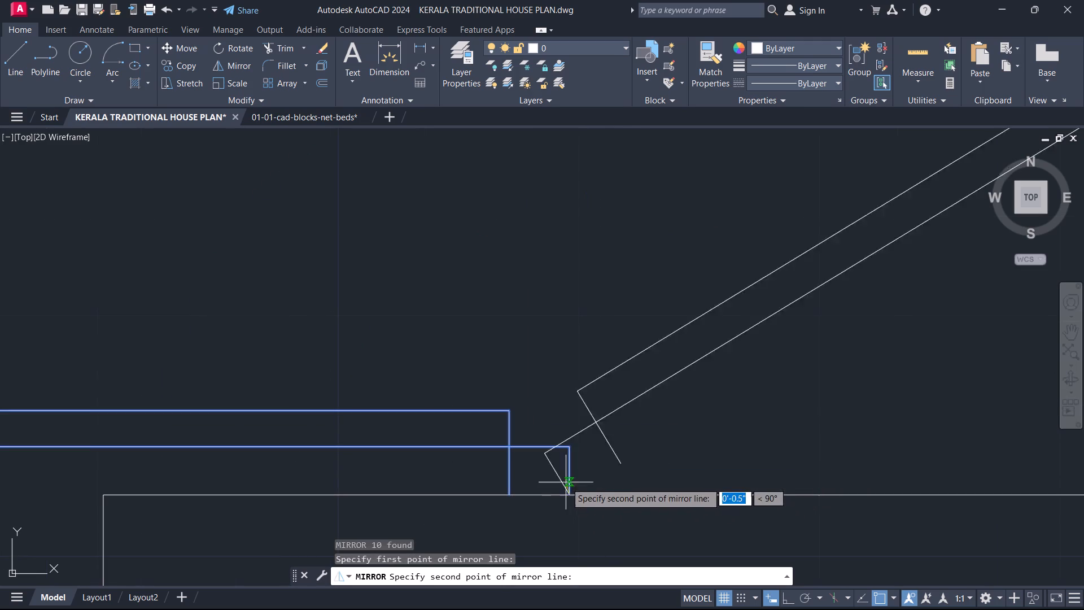
left_click(571, 443)
left_click_drag(593, 475, 571, 443)
scroll(552, 417, "down", 2)
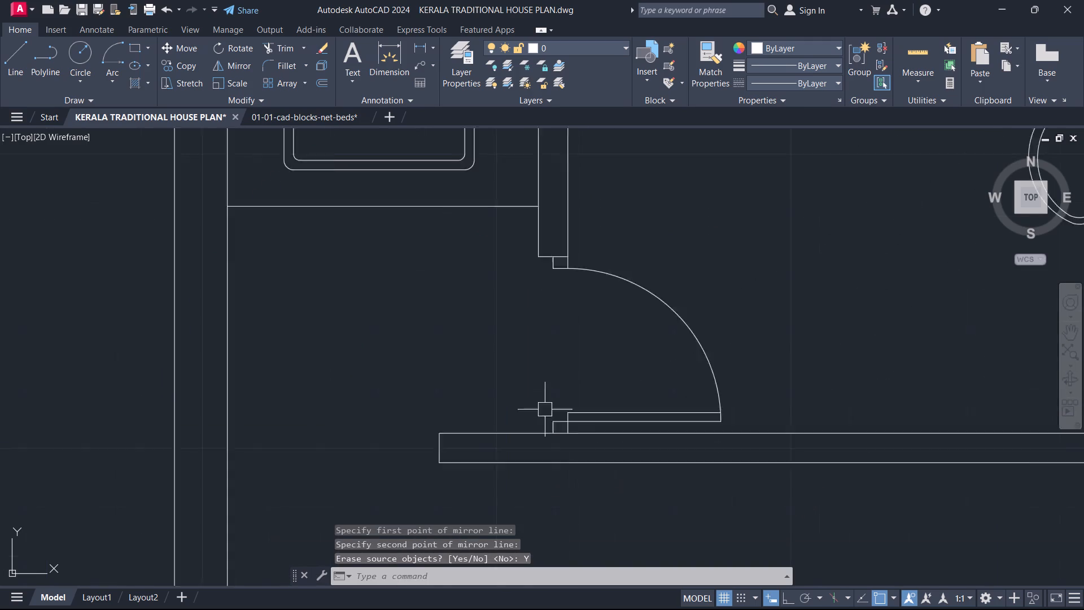
Draw a line across the north wall's thickness at the midpoint of the empty room between the stores and the bathroom.
scroll(544, 408, "down", 4)
middle_click_drag(526, 423, 565, 329)
scroll(565, 329, "down", 1)
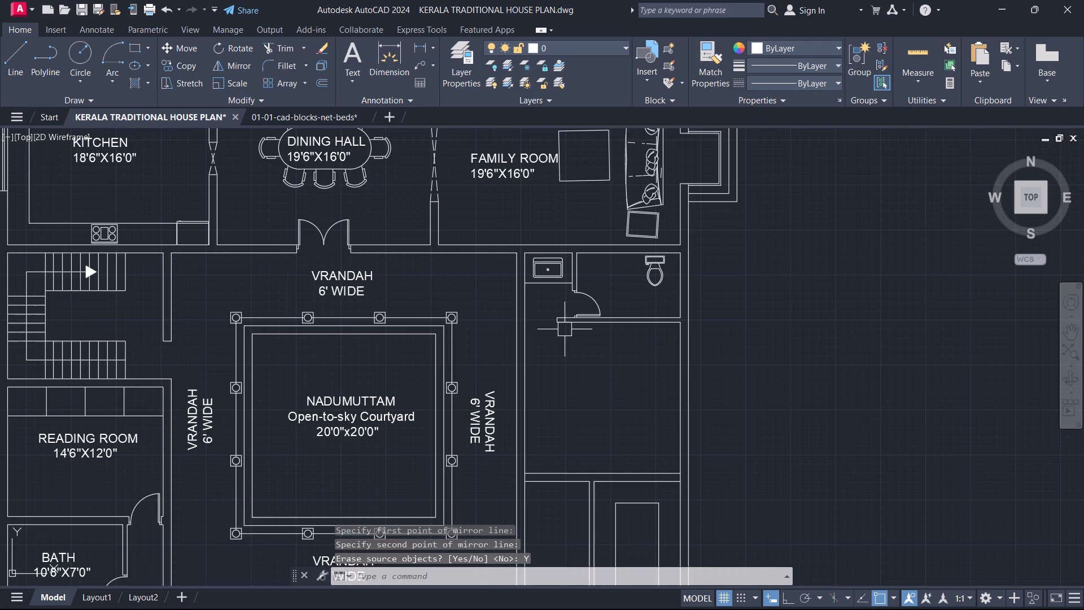
scroll(468, 277, "down", 2)
middle_click_drag(467, 276, 638, 448)
scroll(595, 276, "up", 2)
middle_click_drag(595, 276, 594, 282)
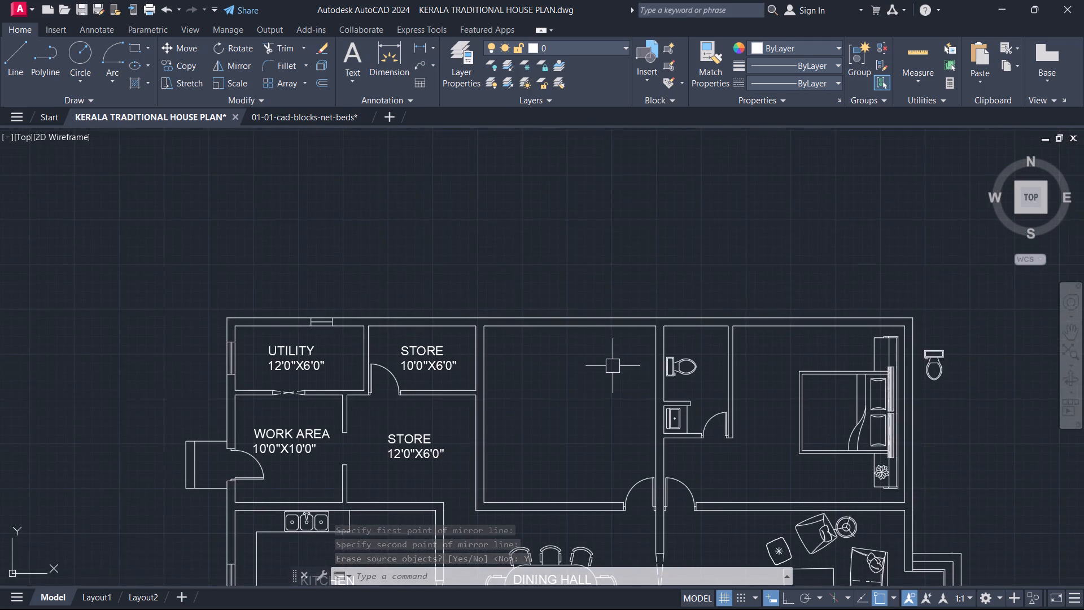
scroll(614, 369, "up", 1)
middle_click_drag(612, 369, 567, 343)
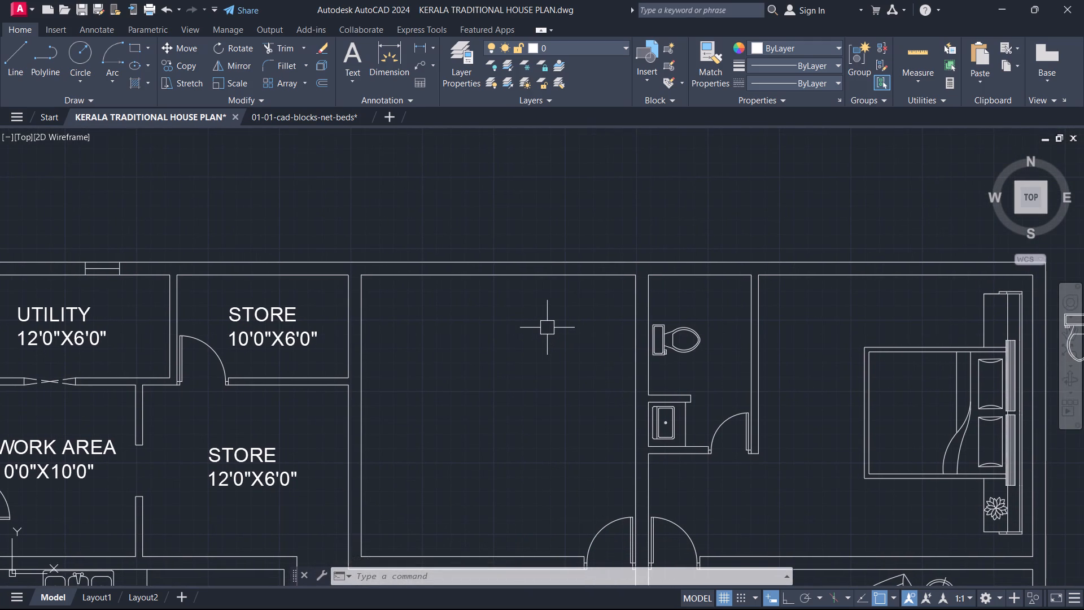
type("L")
key("space")
left_click(500, 273)
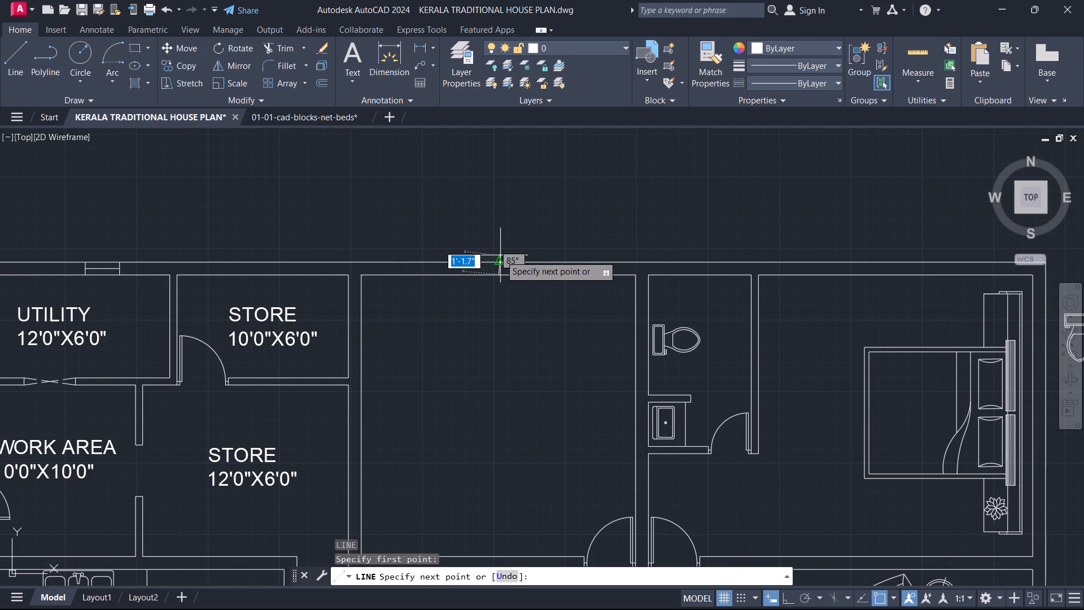
left_click(496, 258)
key("Escape")
Offset the short line across the north wall by 2'6 to both the west and the east.
scroll(495, 272, "up", 2)
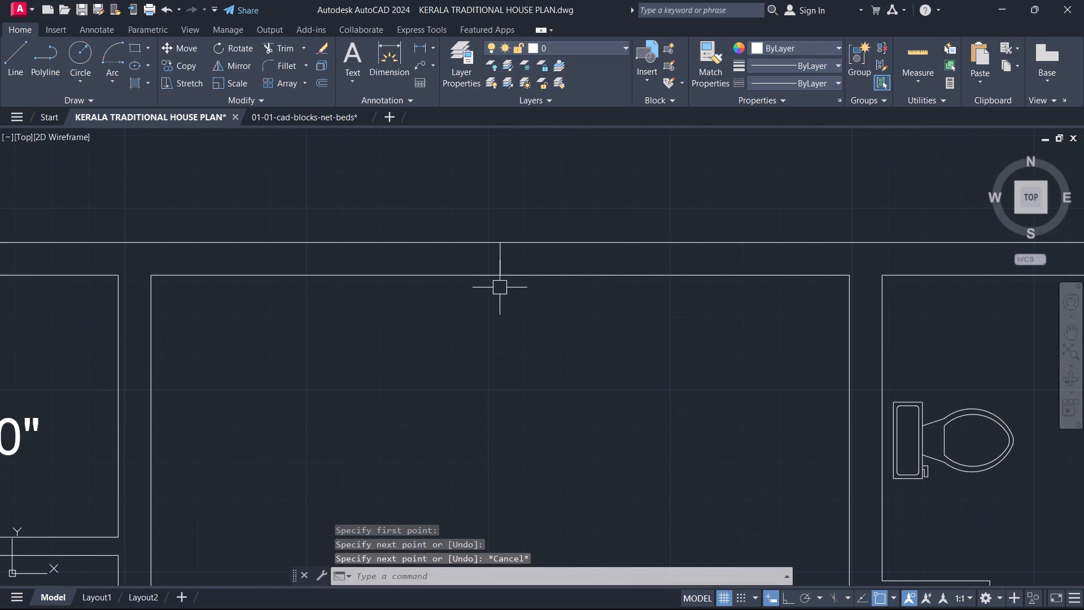
key("o")
key("space")
key("2")
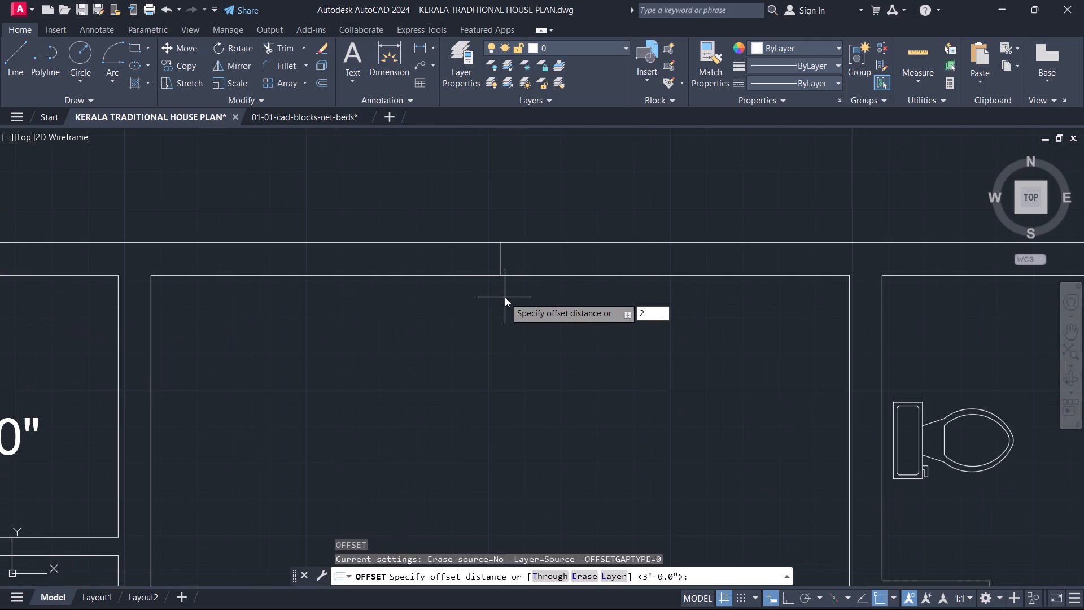
type("'6")
key("Return")
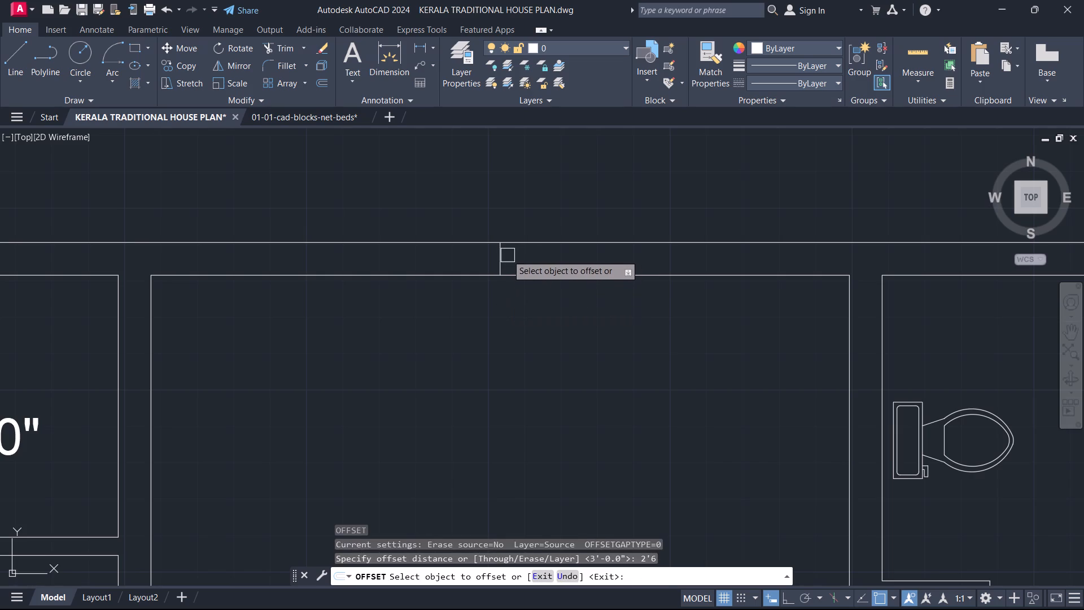
left_click(497, 252)
left_click(412, 258)
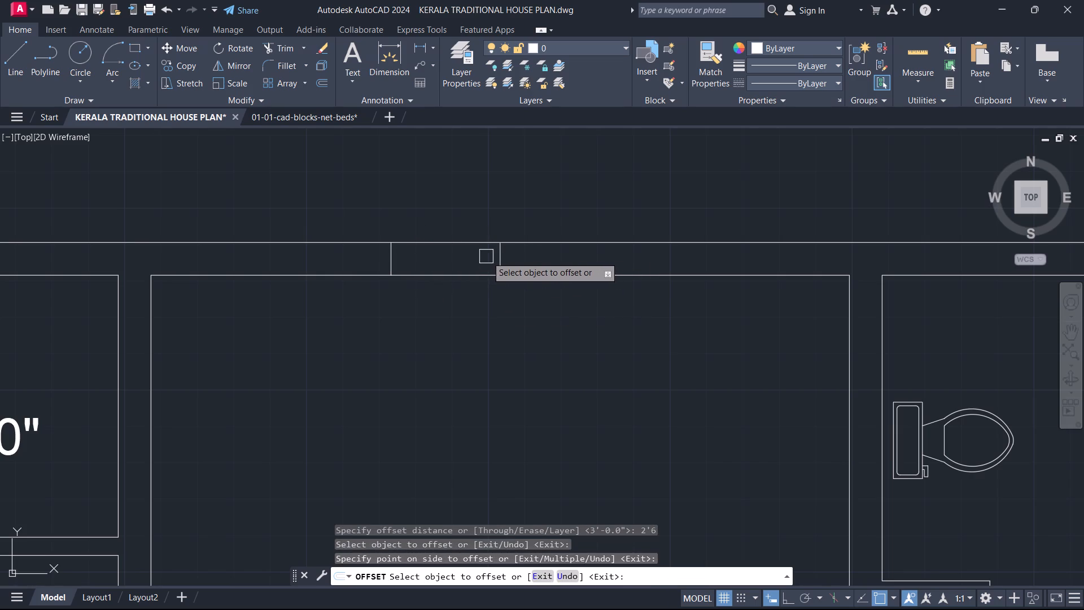
left_click(499, 255)
left_click(570, 255)
key("Escape")
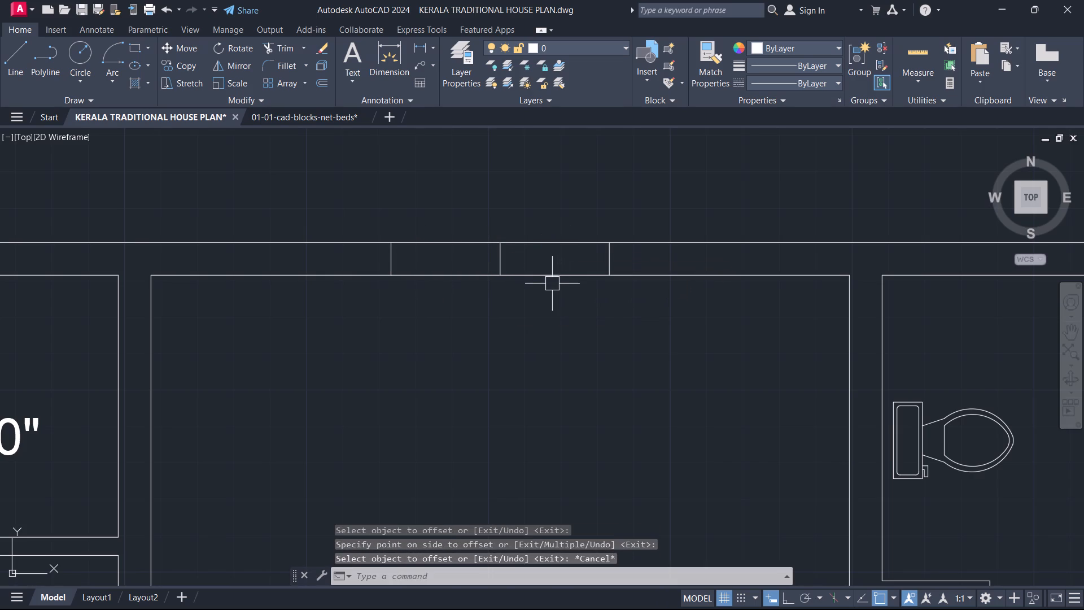
Trim the north wall lines between the two offset lines and remove the centre line to open a doorway.
key("t")
key("r")
key("space")
left_click_drag(543, 304, 538, 290)
left_click(436, 218)
left_click_drag(480, 297, 481, 297)
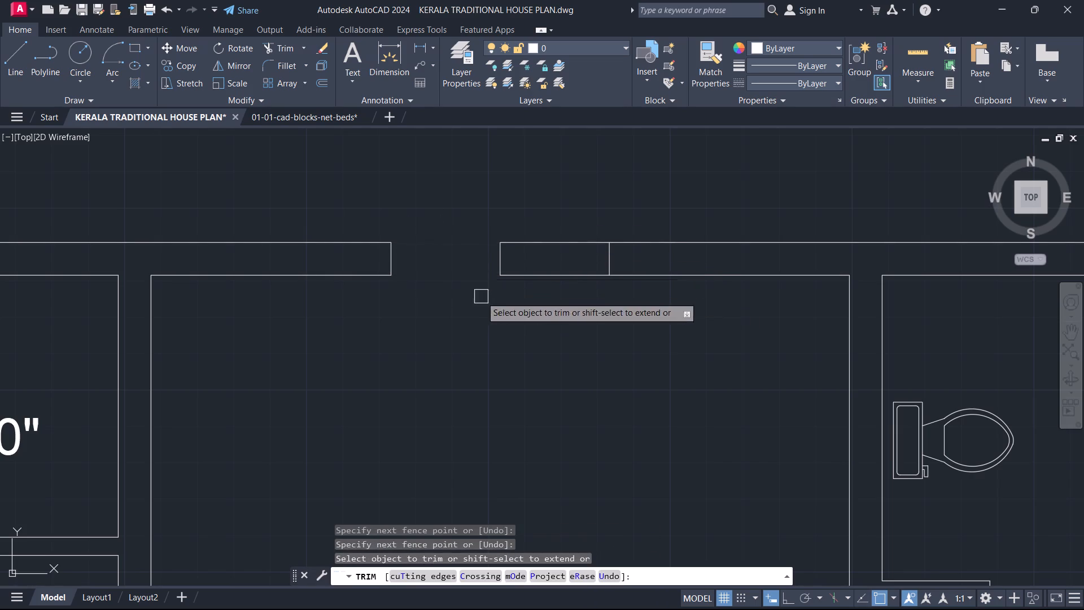
left_click_drag(481, 297, 534, 308)
left_click_drag(527, 304, 570, 243)
key("Escape")
Copy the dining hall's double door with its frames into the new north wall opening.
scroll(546, 274, "down", 5)
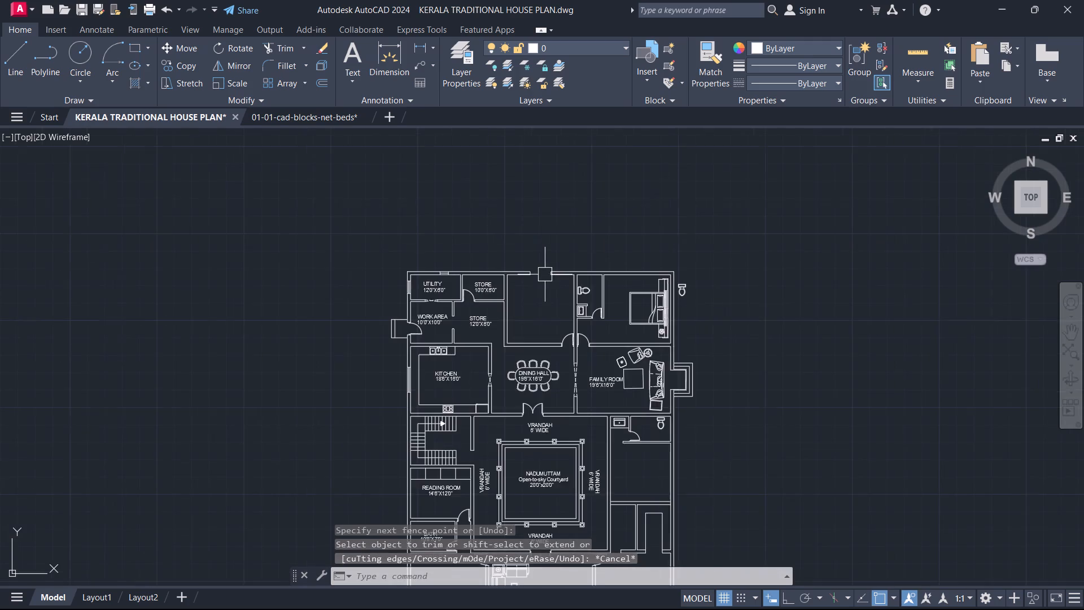
middle_click_drag(532, 305, 517, 146)
scroll(526, 245, "up", 5)
left_click_drag(296, 201, 298, 201)
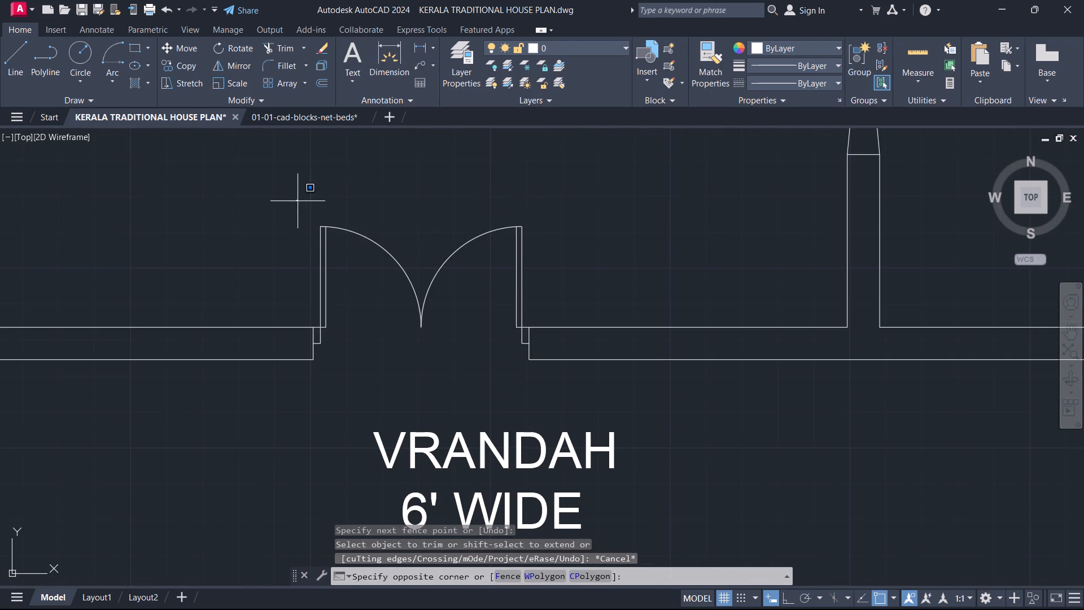
left_click_drag(298, 201, 304, 211)
left_click(550, 348)
type("CO")
key("space")
left_click(533, 325)
scroll(544, 277, "down", 2)
middle_click_drag(544, 277, 537, 571)
middle_click_drag(508, 249, 465, 544)
scroll(509, 381, "up", 3)
middle_click_drag(553, 201, 535, 282)
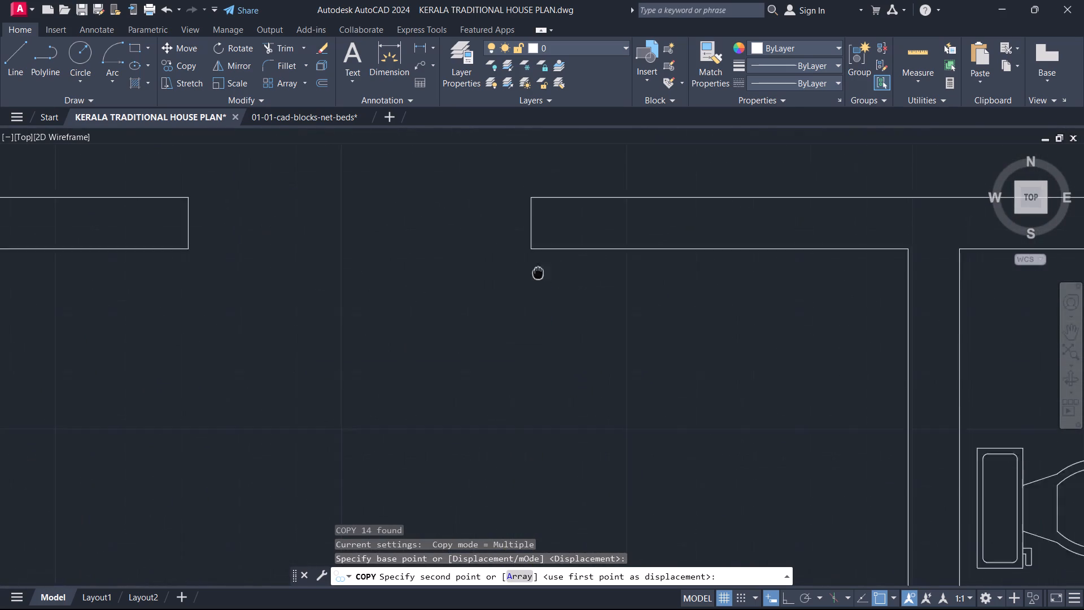
middle_click_drag(535, 282, 496, 413)
scroll(499, 414, "up", 1)
left_click(481, 293)
key("Escape")
Mirror the copied double door about a horizontal axis through the wall's mid-thickness, erasing the source, so it swings into the room.
scroll(431, 326, "down", 4)
middle_click_drag(425, 329, 614, 333)
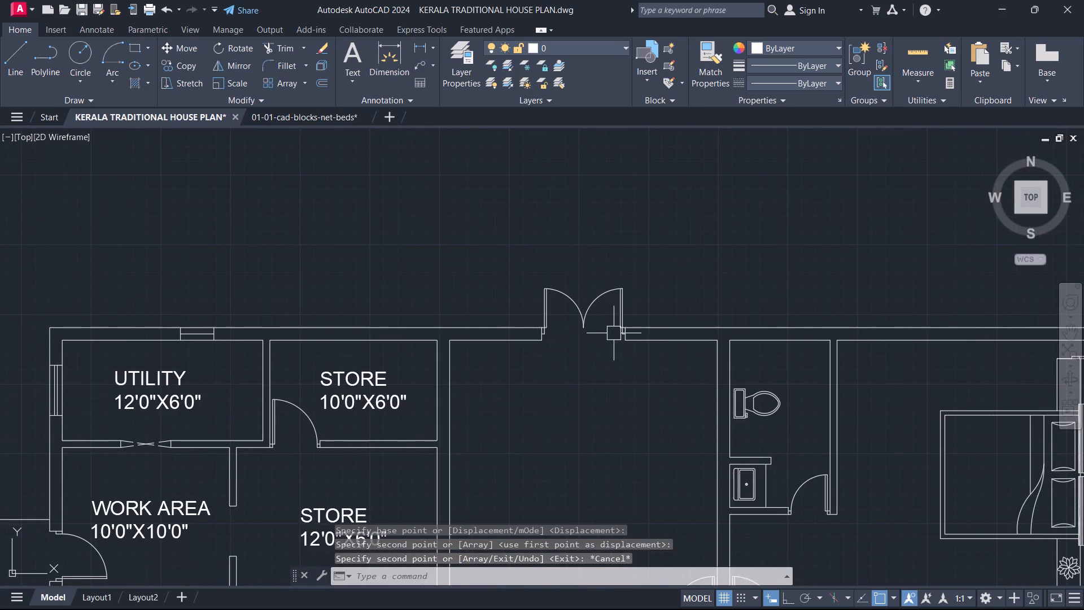
middle_click_drag(611, 339, 604, 426)
scroll(606, 431, "up", 4)
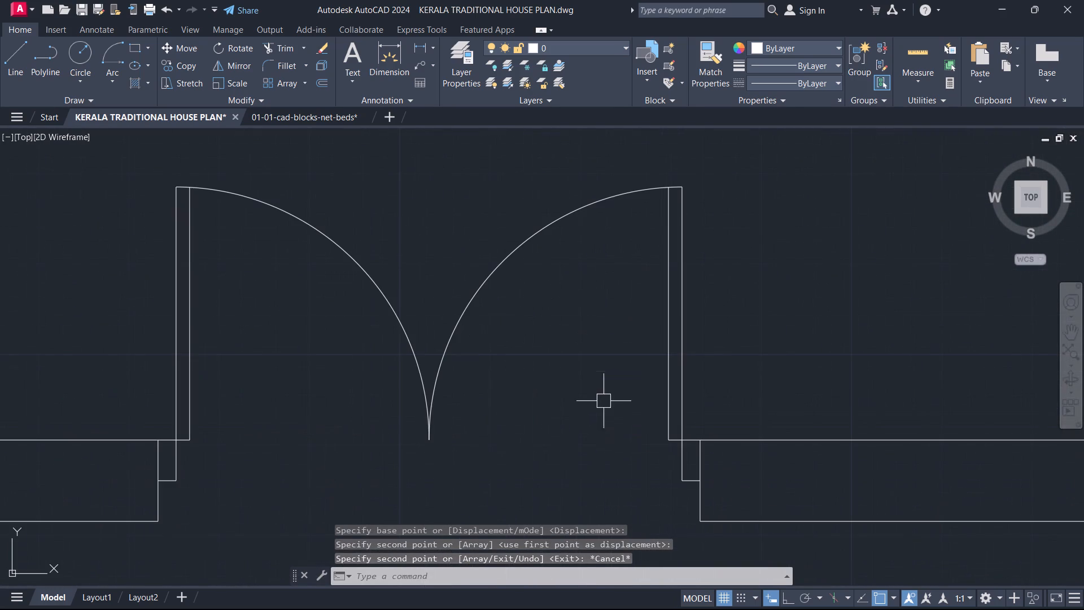
left_click_drag(690, 495, 650, 453)
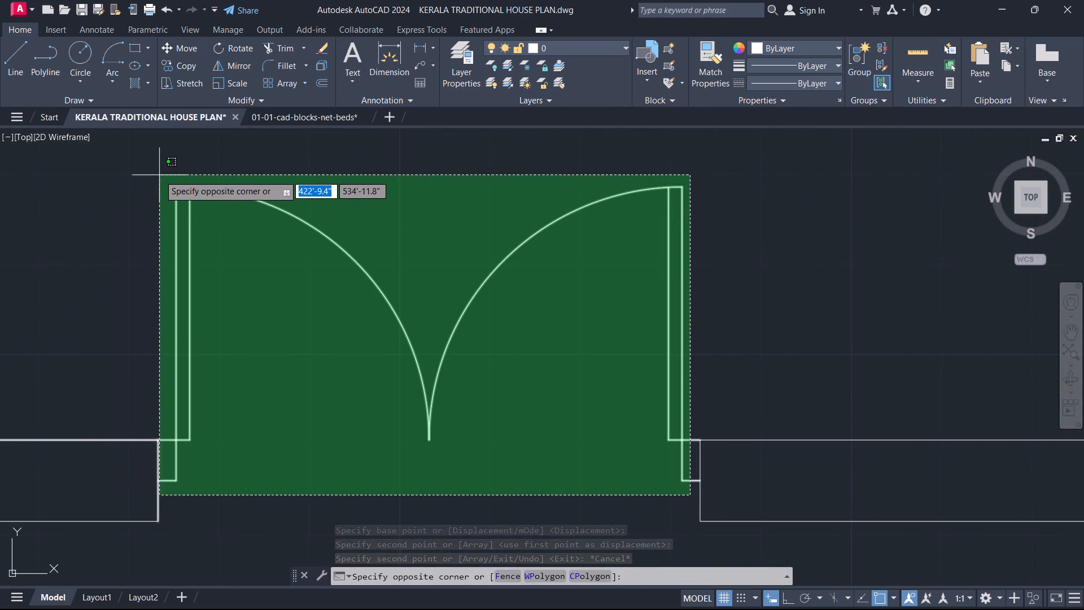
left_click(173, 166)
type("MI")
key("space")
scroll(689, 491, "up", 2)
left_click(705, 465)
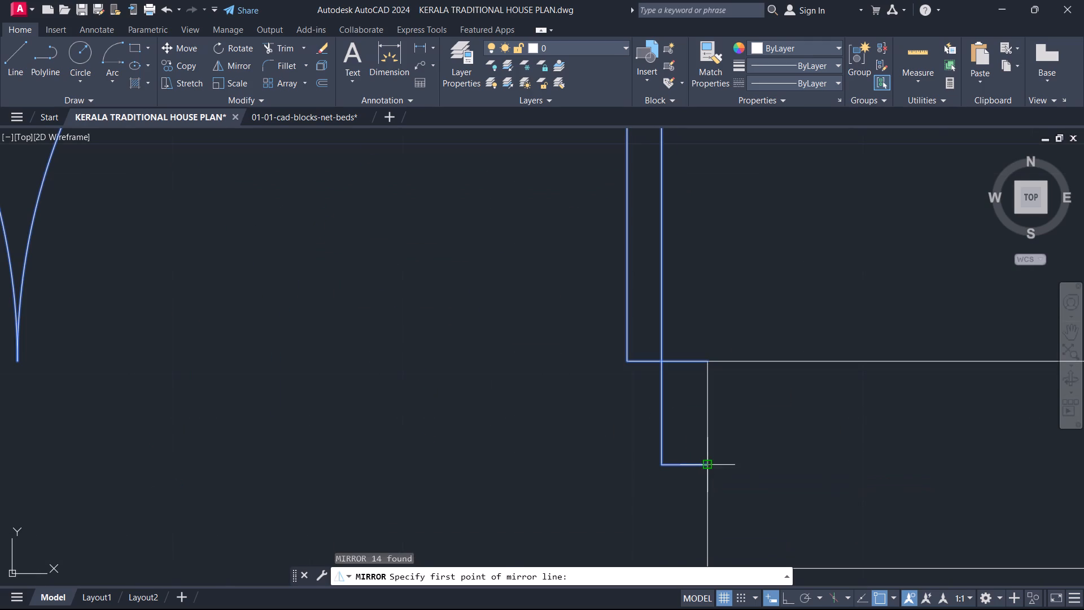
key("F8")
left_click(513, 460)
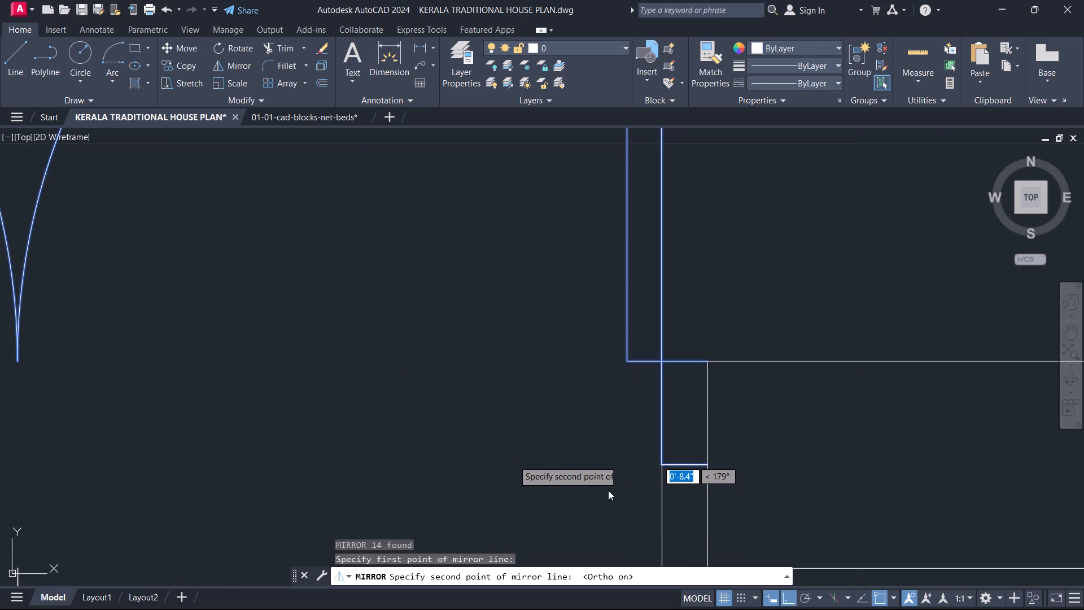
left_click_drag(552, 493, 513, 460)
scroll(456, 352, "down", 4)
middle_click_drag(452, 339, 691, 246)
scroll(572, 271, "down", 2)
middle_click_drag(572, 271, 560, 337)
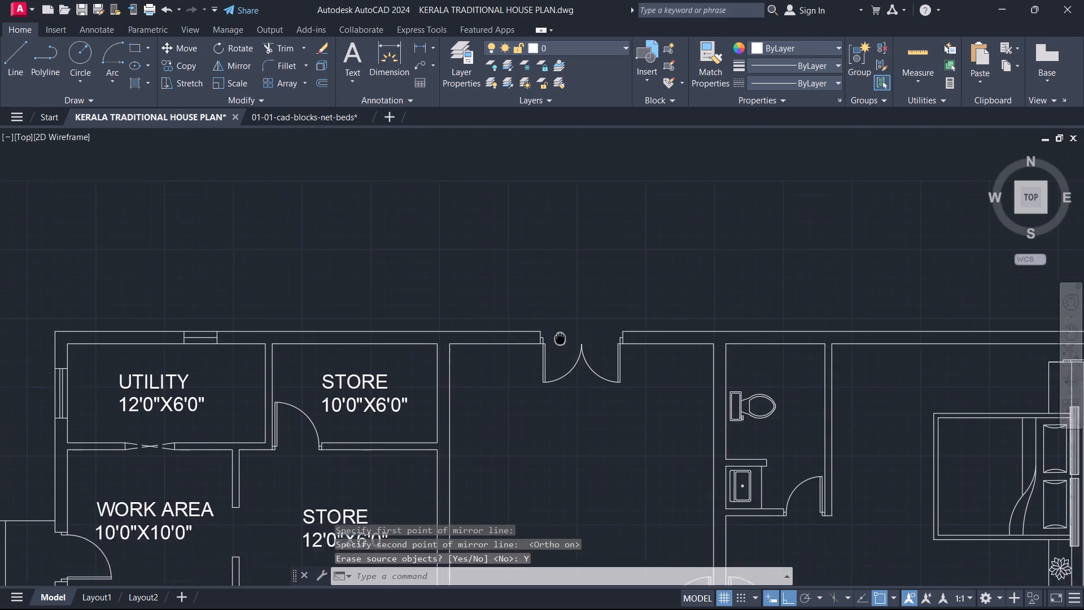
Draw a rectangular step outline outside the new north doorway, 3' out from the wall, 5' across, and back to the wall.
middle_click_drag(560, 337, 554, 364)
scroll(552, 367, "up", 1)
type("L")
key("space")
scroll(547, 367, "up", 3)
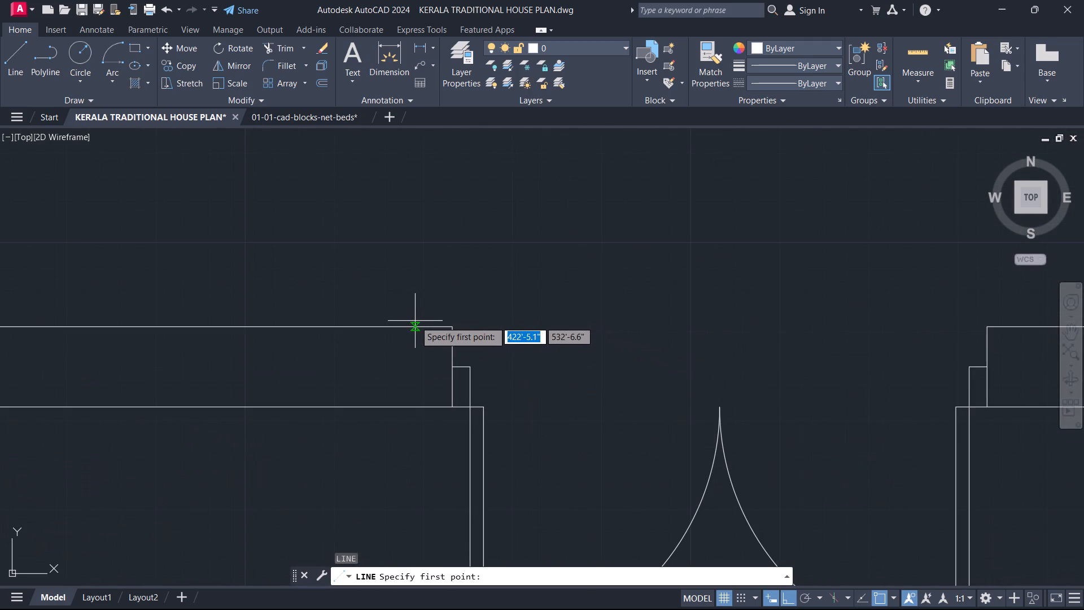
left_click_drag(453, 324, 454, 310)
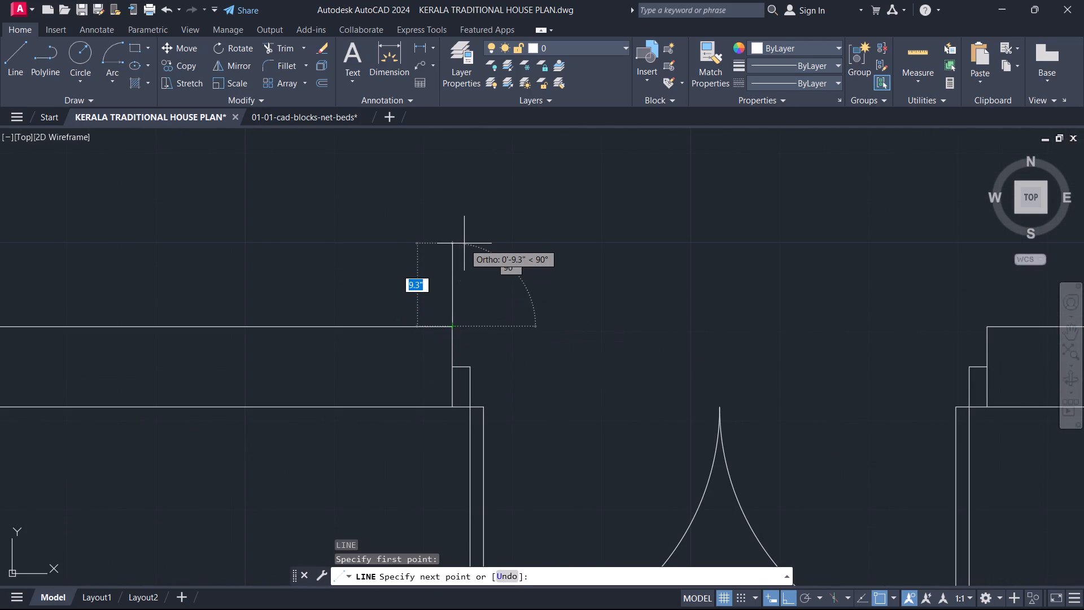
type("3'")
key("Return")
scroll(662, 214, "down", 3)
middle_click_drag(662, 214, 452, 272)
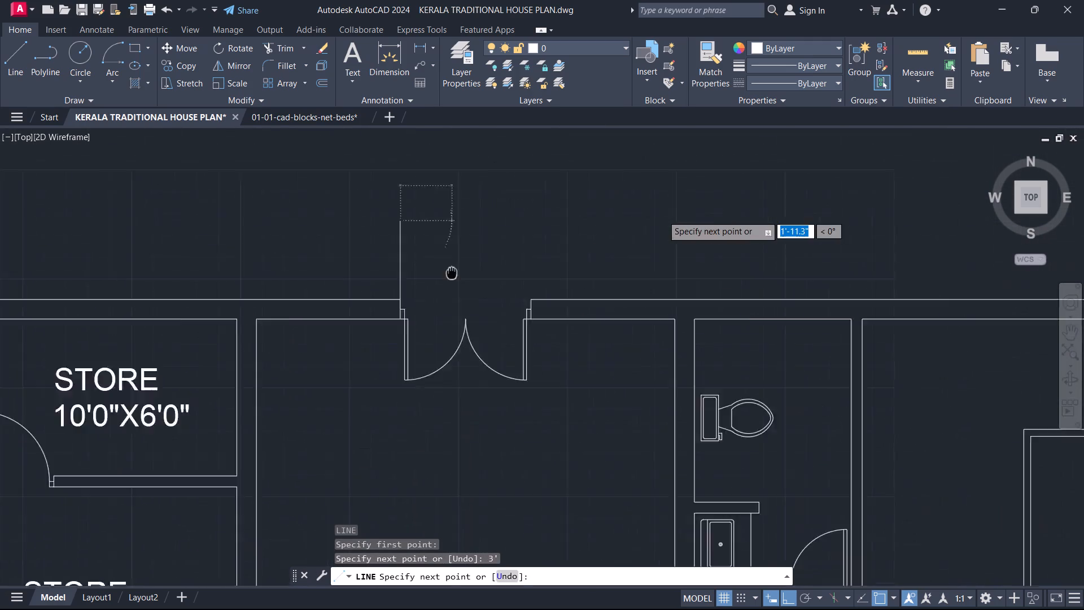
middle_click_drag(452, 272, 356, 298)
key("5")
key("apostrophe")
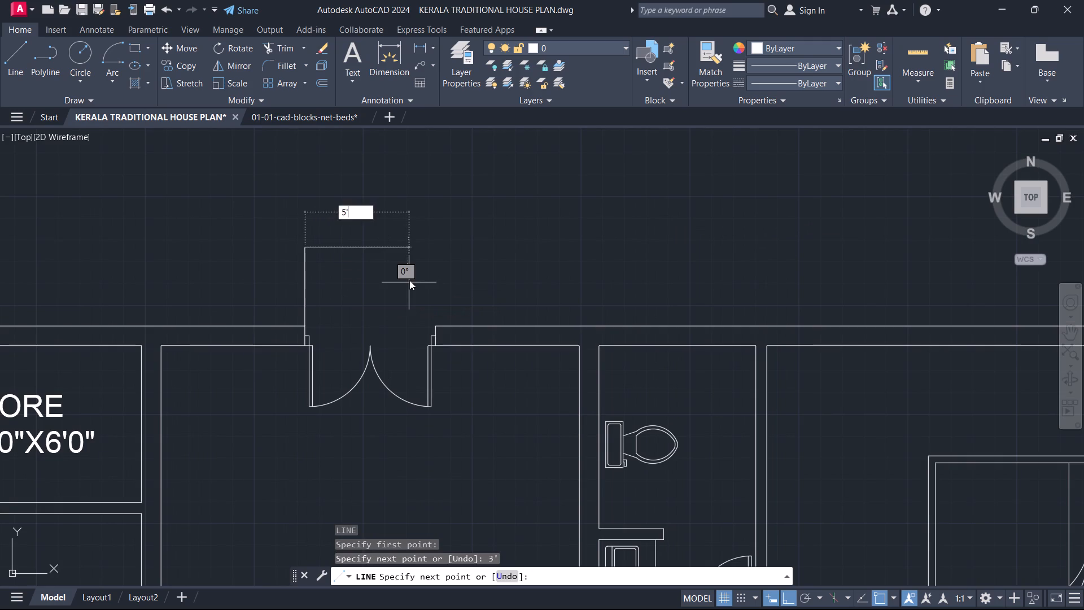
key("Return")
scroll(415, 338, "up", 2)
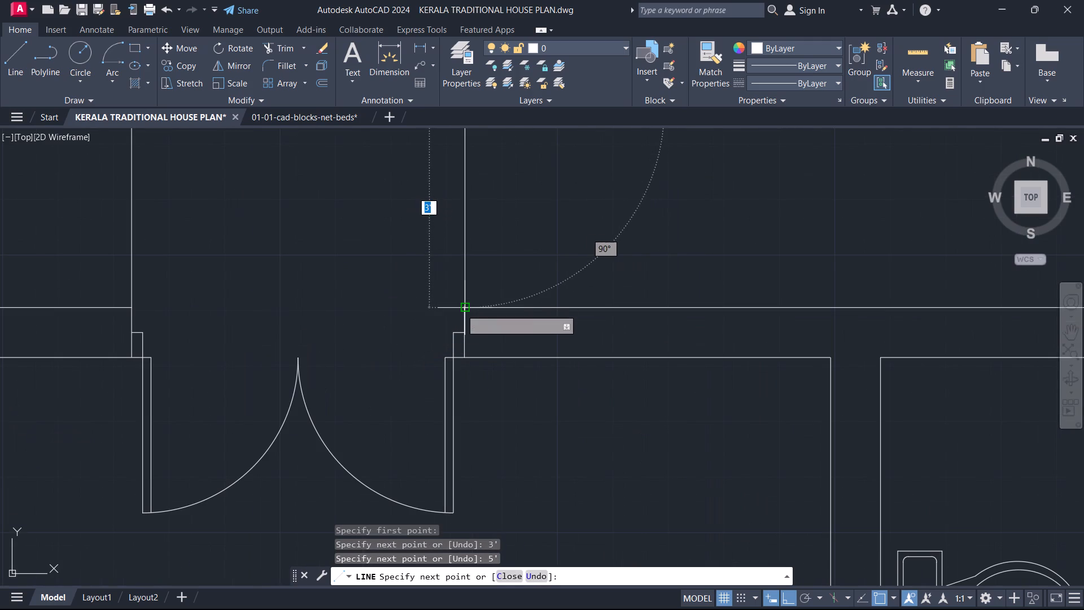
left_click(461, 311)
key("Escape")
Offset the step outline's two side lines outward by 1', one to the east and one to the west.
key("o")
key("space")
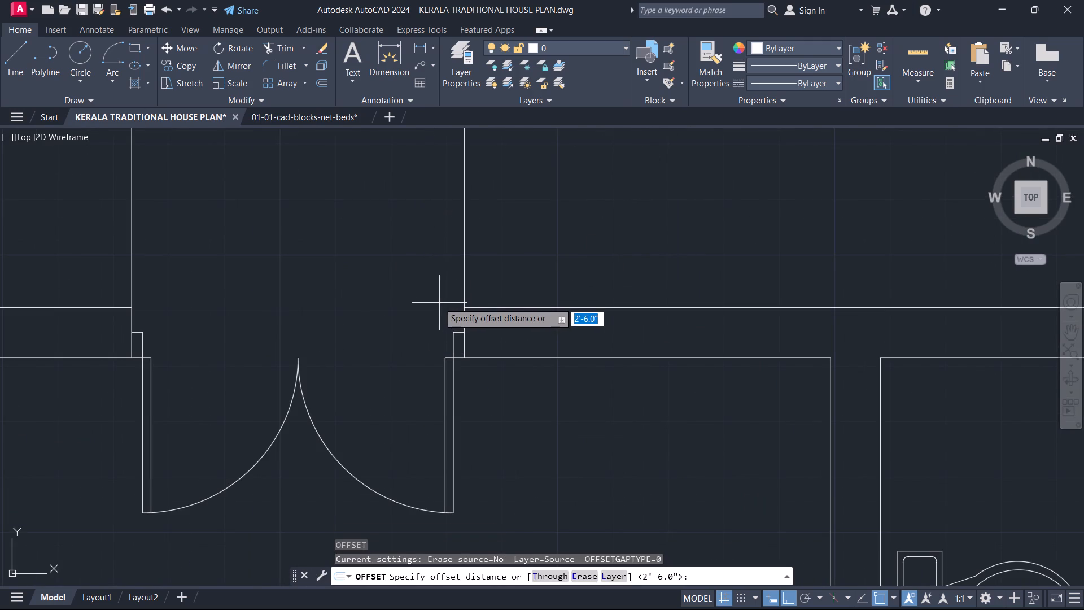
key("1")
key("apostrophe")
key("Return")
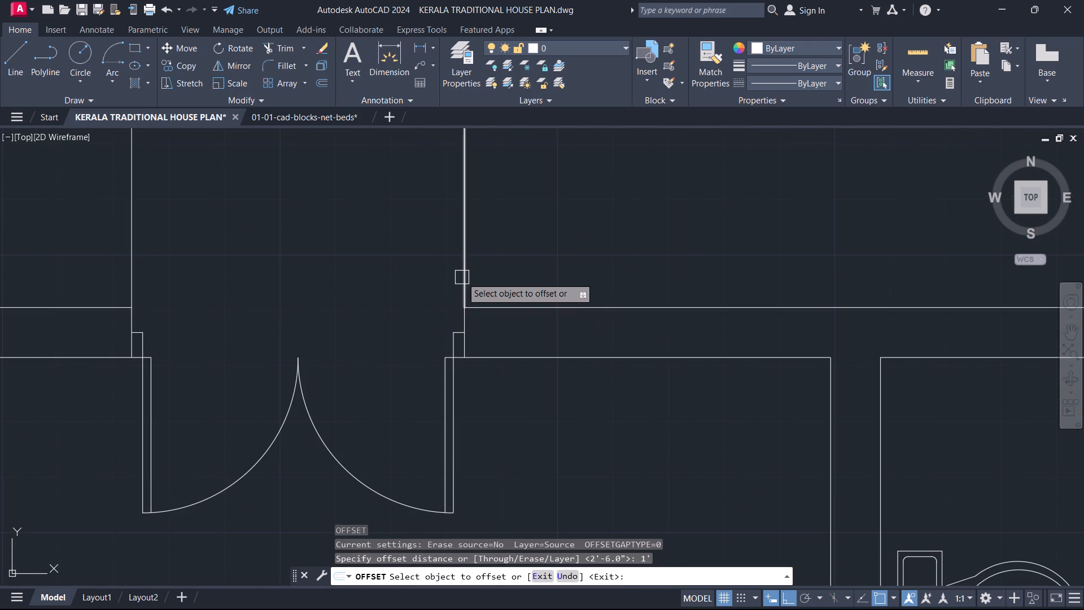
left_click(462, 277)
left_click(515, 243)
left_click_drag(130, 247, 117, 249)
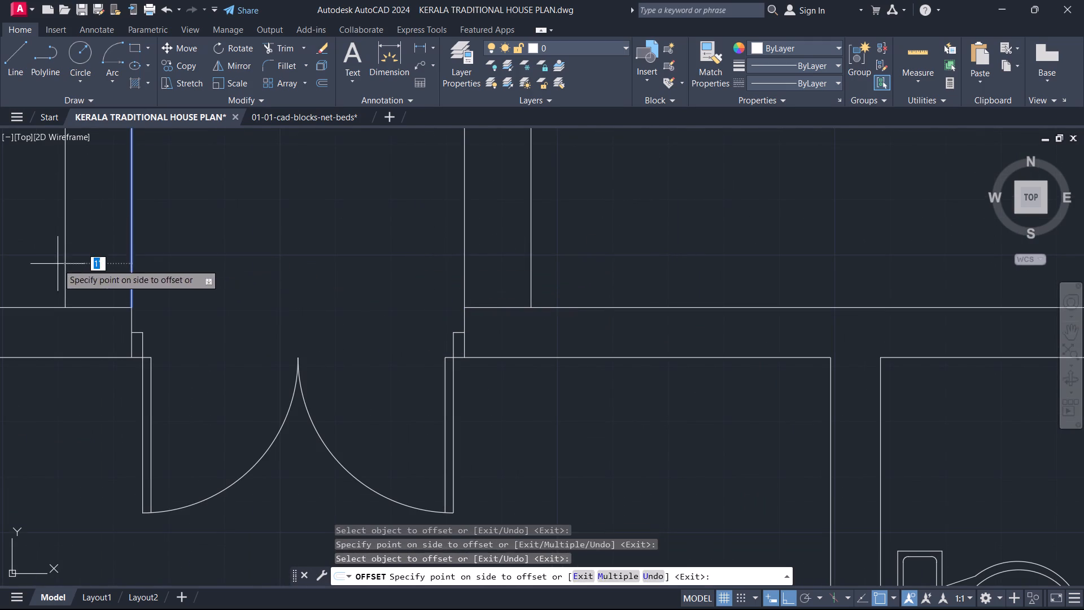
left_click(53, 265)
key("Escape")
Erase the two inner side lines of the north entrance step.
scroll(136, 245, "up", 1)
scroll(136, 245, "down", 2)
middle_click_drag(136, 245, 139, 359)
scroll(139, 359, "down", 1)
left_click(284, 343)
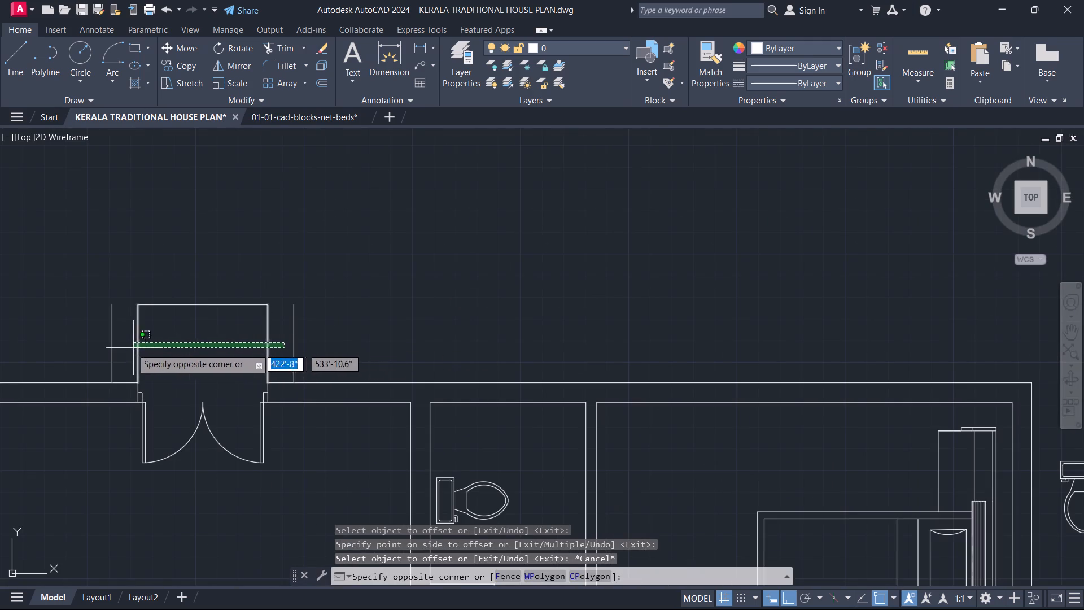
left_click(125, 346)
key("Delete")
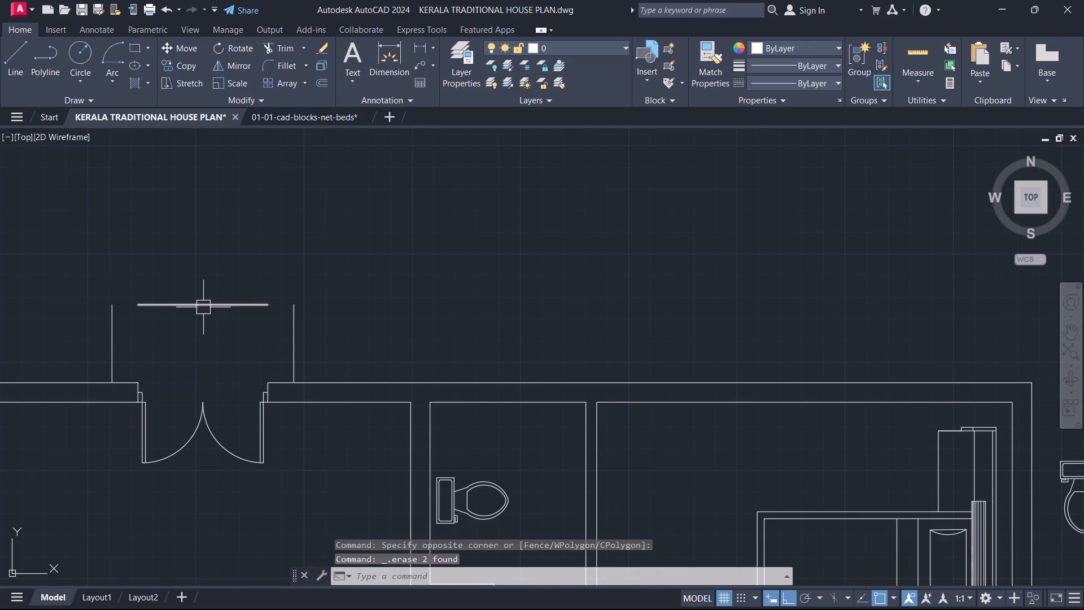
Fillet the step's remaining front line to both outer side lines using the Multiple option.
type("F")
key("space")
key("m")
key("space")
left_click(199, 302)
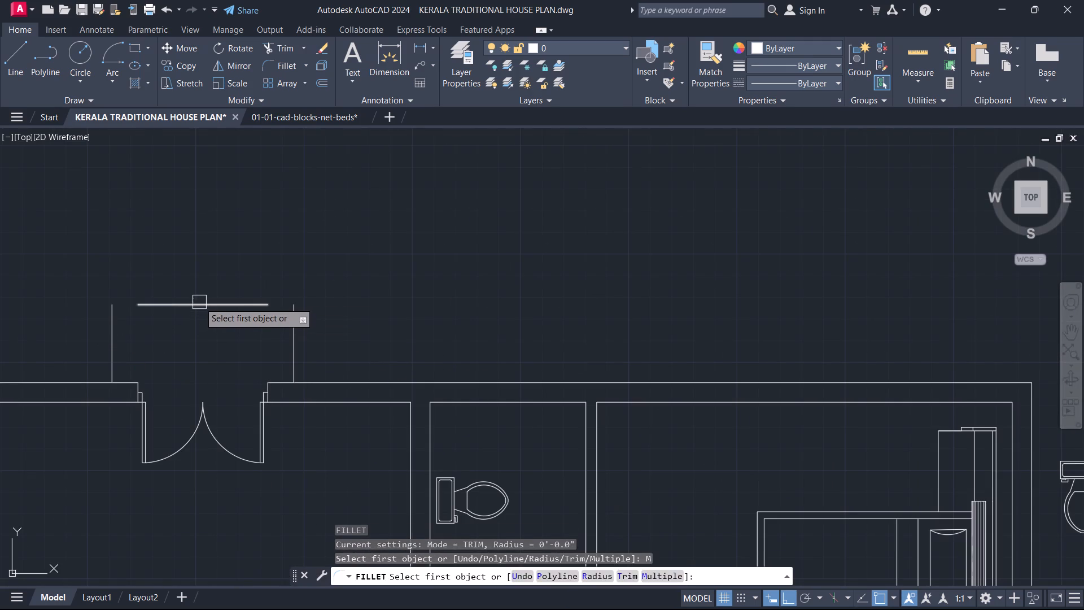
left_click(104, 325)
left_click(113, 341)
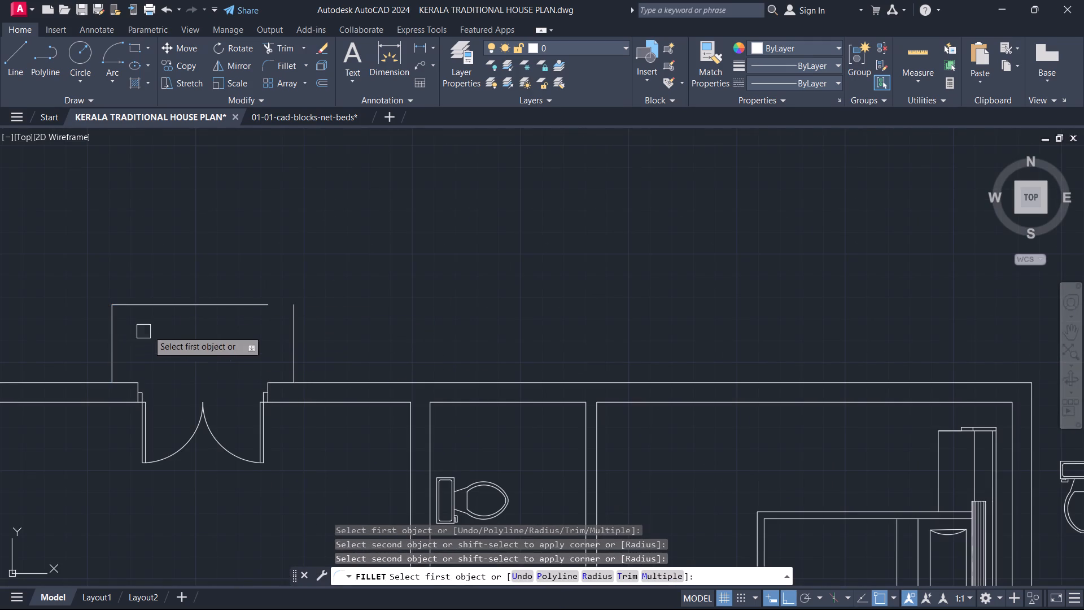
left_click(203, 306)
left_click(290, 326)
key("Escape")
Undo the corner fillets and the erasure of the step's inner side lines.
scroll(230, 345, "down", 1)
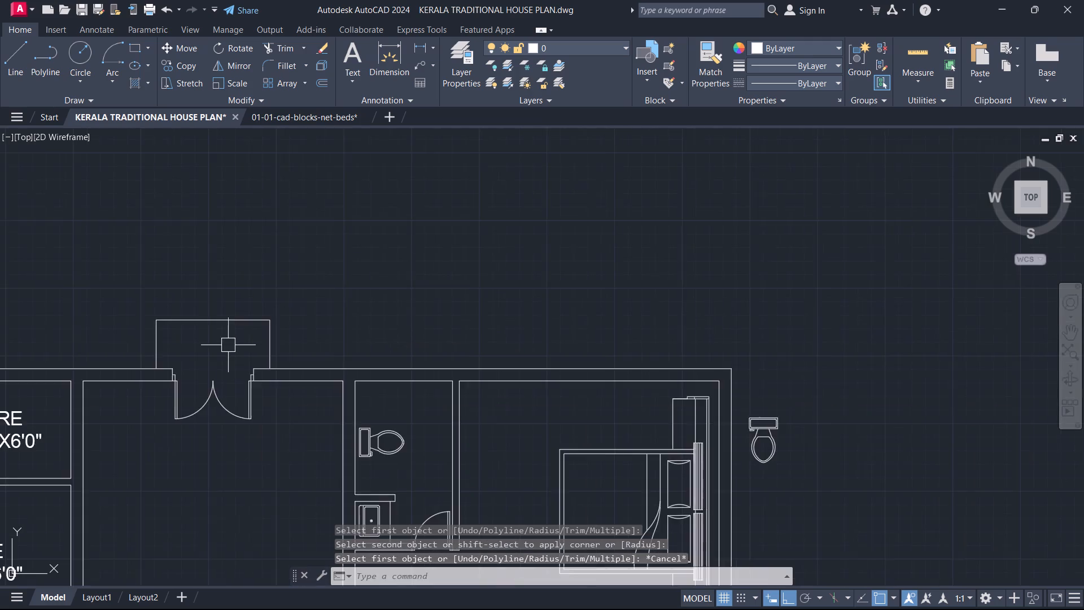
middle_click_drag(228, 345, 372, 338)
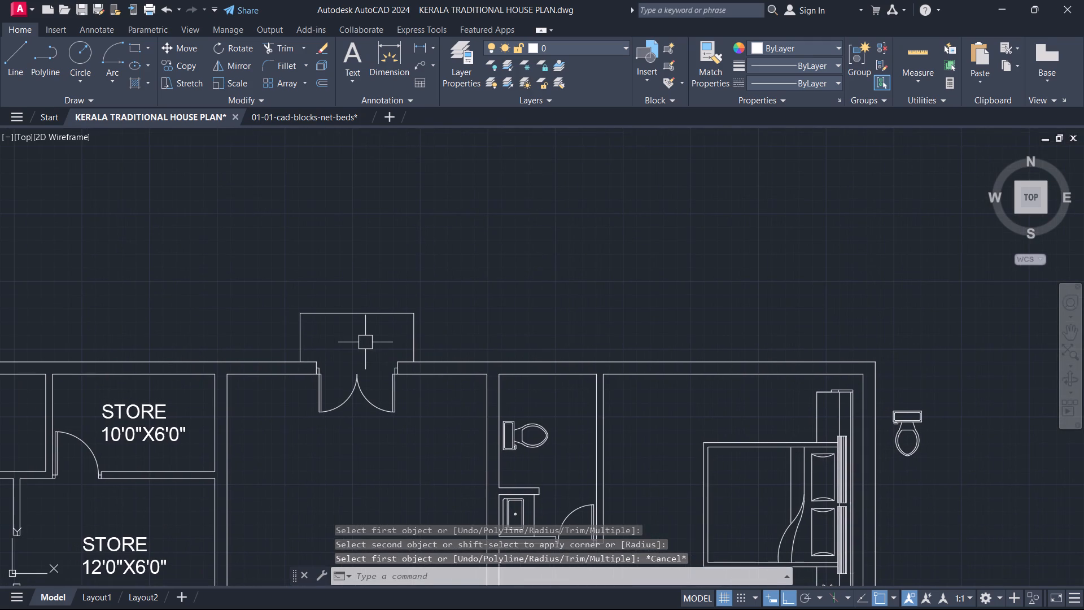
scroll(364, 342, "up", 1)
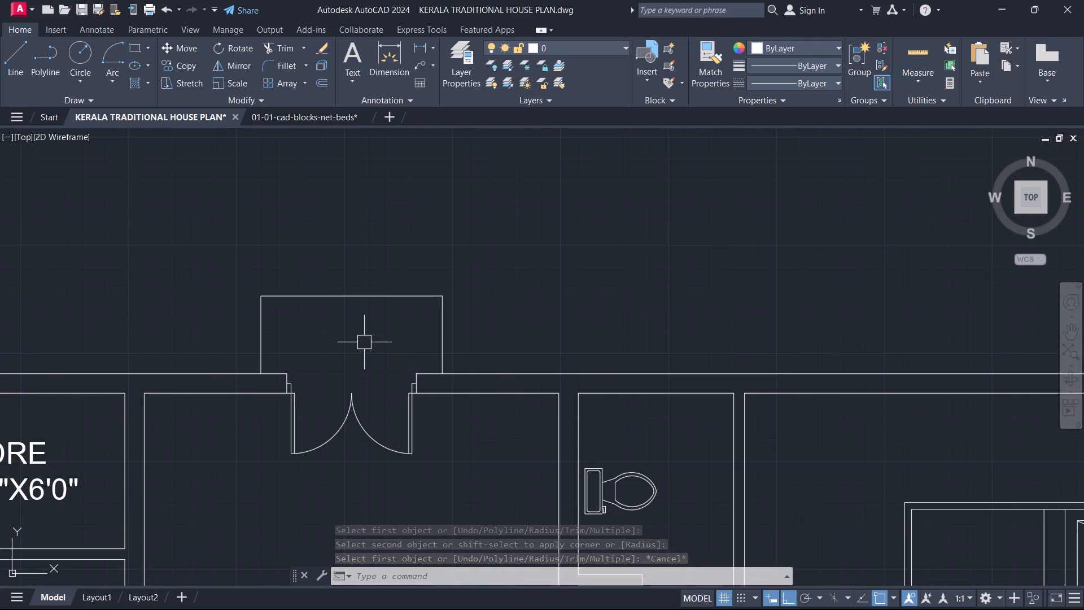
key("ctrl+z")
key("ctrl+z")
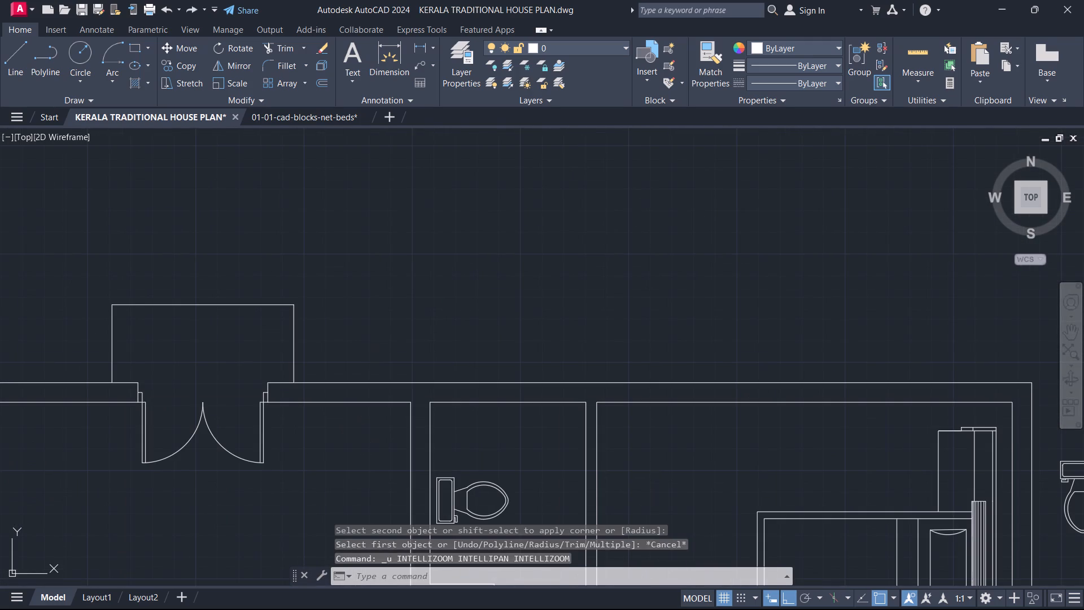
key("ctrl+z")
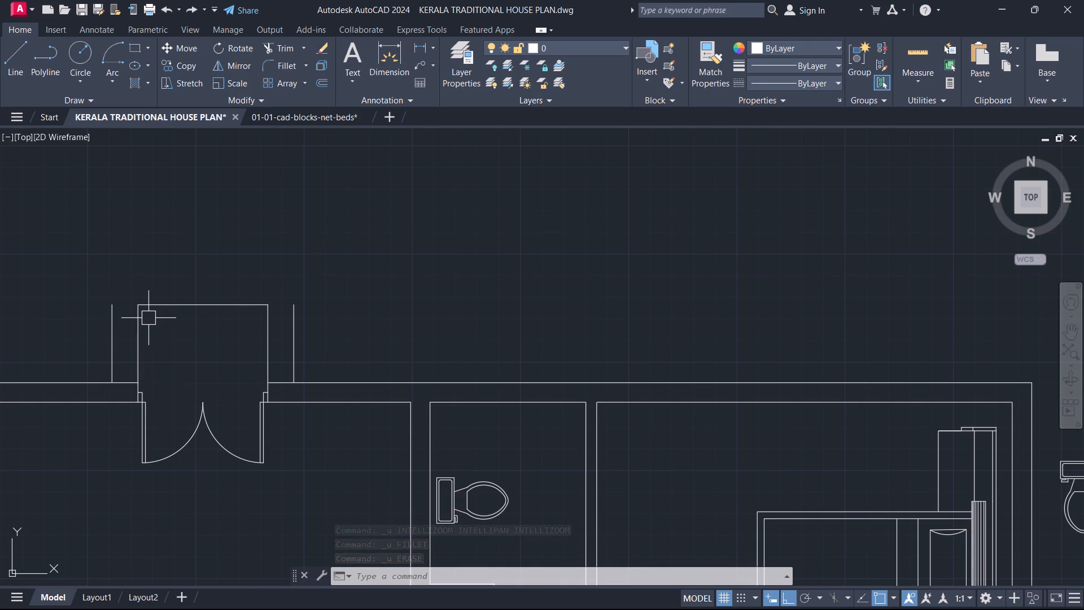
Offset the front line of the north entrance step outward by 1'.
type("O")
key("space")
type("1'")
key("Return")
left_click(171, 306)
left_click(181, 282)
key("Escape")
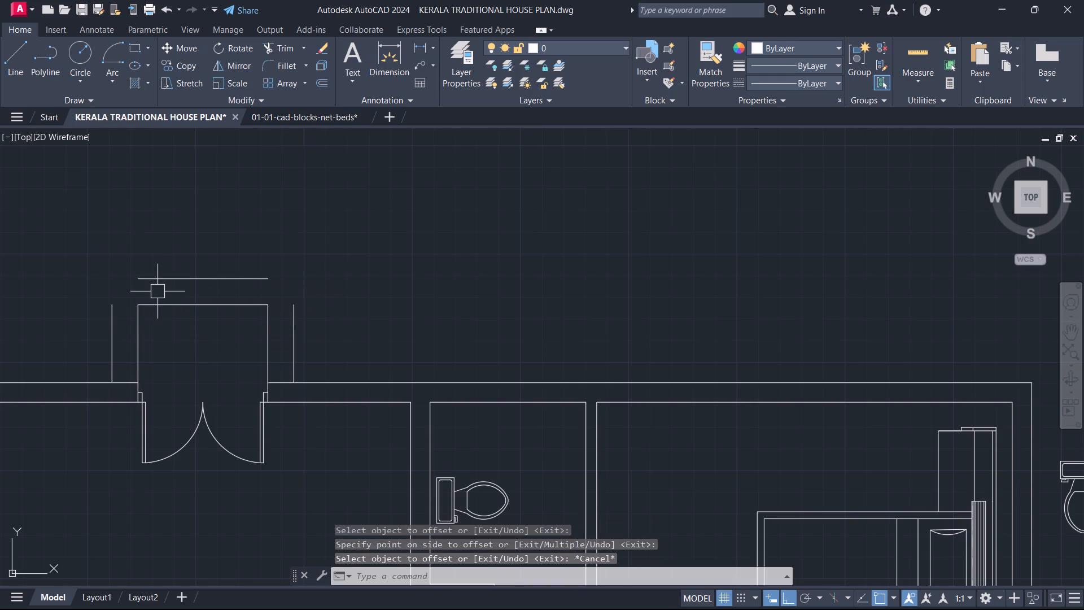
Fillet the offset front line to both outer side lines with the Multiple option to close the outer step outline.
type("F")
key("space")
type("M")
key("space")
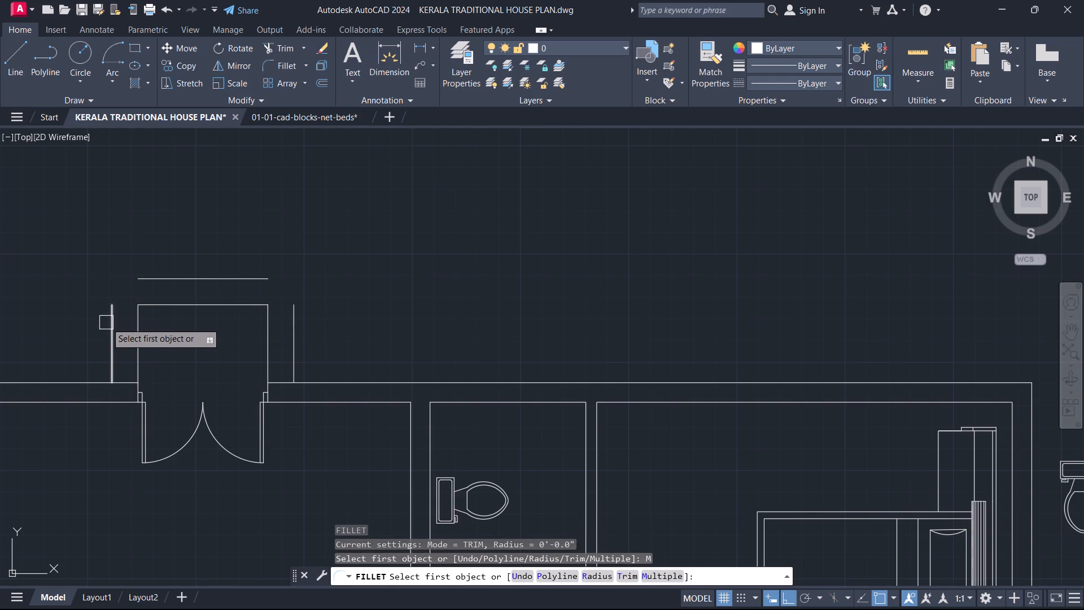
left_click(106, 323)
left_click(161, 284)
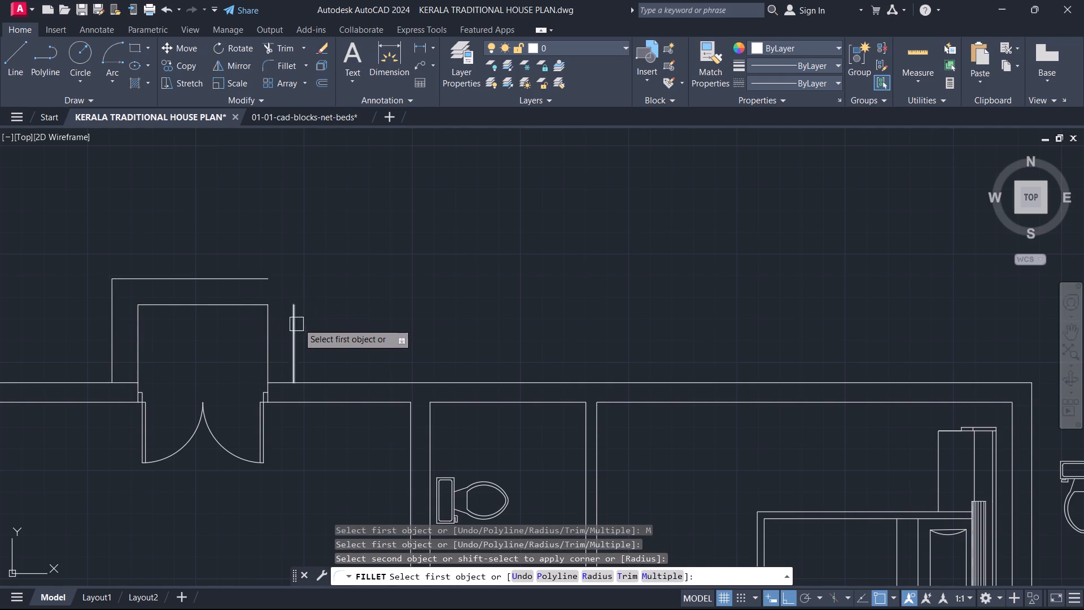
left_click(300, 323)
left_click(252, 280)
key("Escape")
Examine the floor plan around the north entrance, kitchen, dining hall, family room and courtyard.
scroll(235, 332, "down", 3)
middle_click_drag(229, 390, 338, 294)
scroll(321, 316, "up", 2)
scroll(320, 317, "down", 3)
scroll(439, 415, "up", 2)
middle_click_drag(440, 416, 461, 221)
scroll(461, 221, "up", 1)
scroll(460, 385, "down", 3)
scroll(434, 423, "up", 1)
middle_click_drag(433, 423, 435, 455)
middle_click(444, 354)
scroll(444, 354, "down", 1)
middle_click_drag(445, 353, 454, 435)
scroll(453, 398, "up", 1)
middle_click_drag(672, 207, 551, 354)
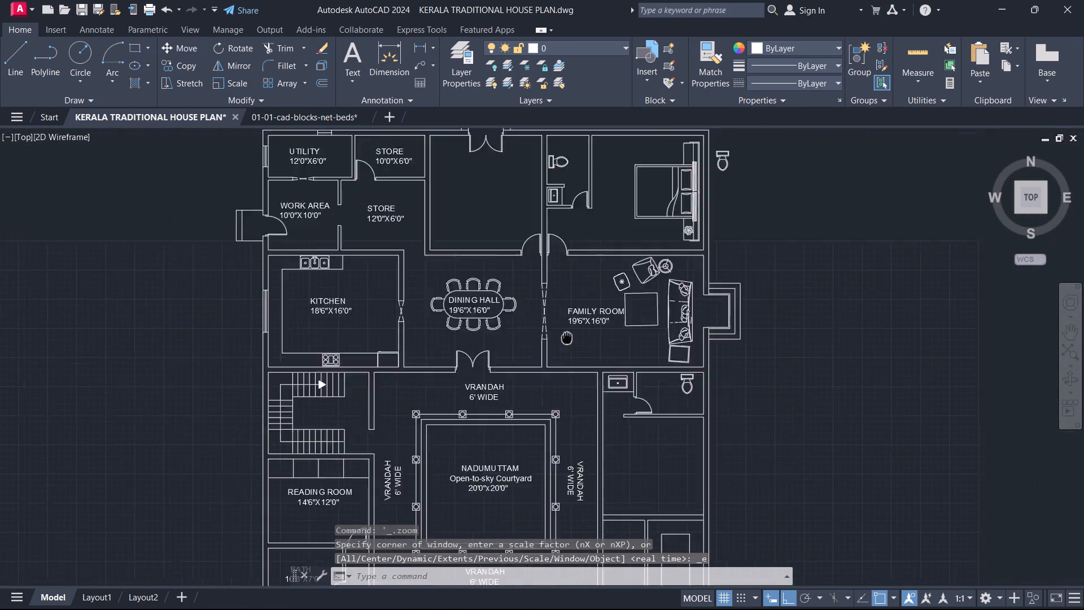
middle_click_drag(551, 354, 452, 471)
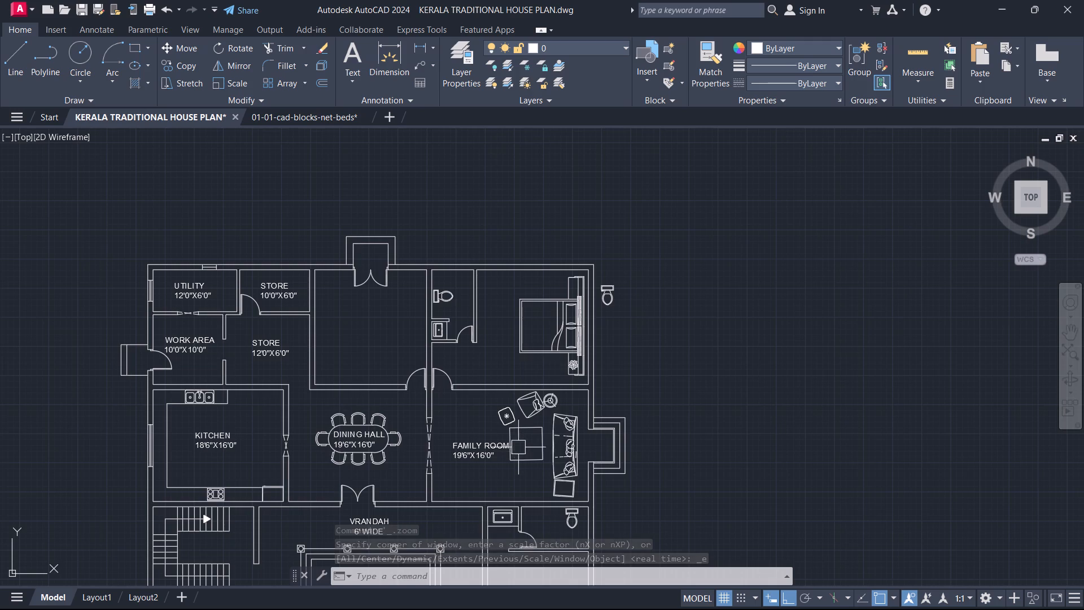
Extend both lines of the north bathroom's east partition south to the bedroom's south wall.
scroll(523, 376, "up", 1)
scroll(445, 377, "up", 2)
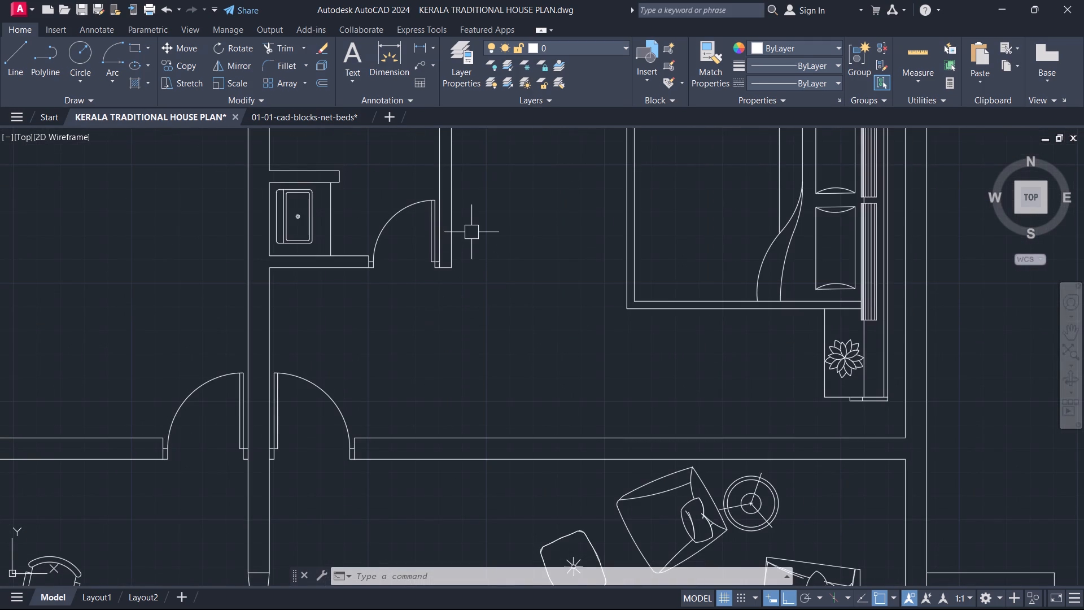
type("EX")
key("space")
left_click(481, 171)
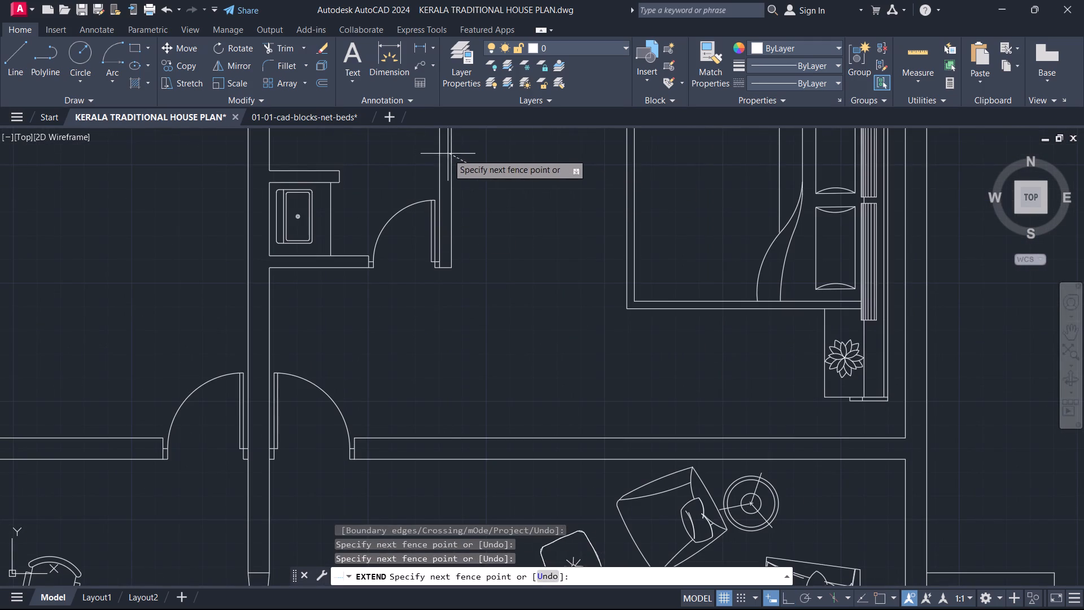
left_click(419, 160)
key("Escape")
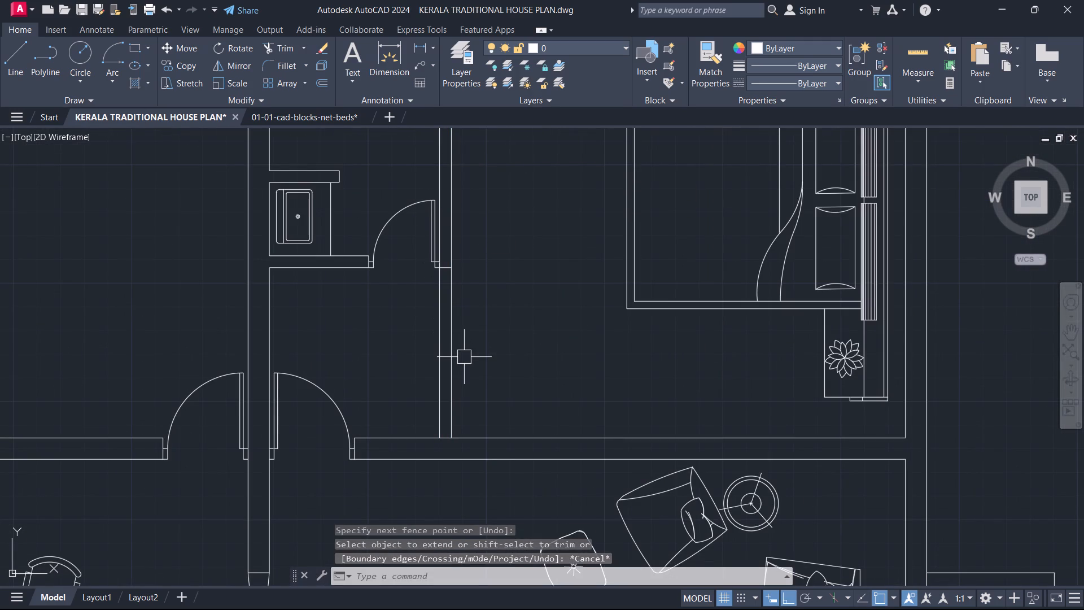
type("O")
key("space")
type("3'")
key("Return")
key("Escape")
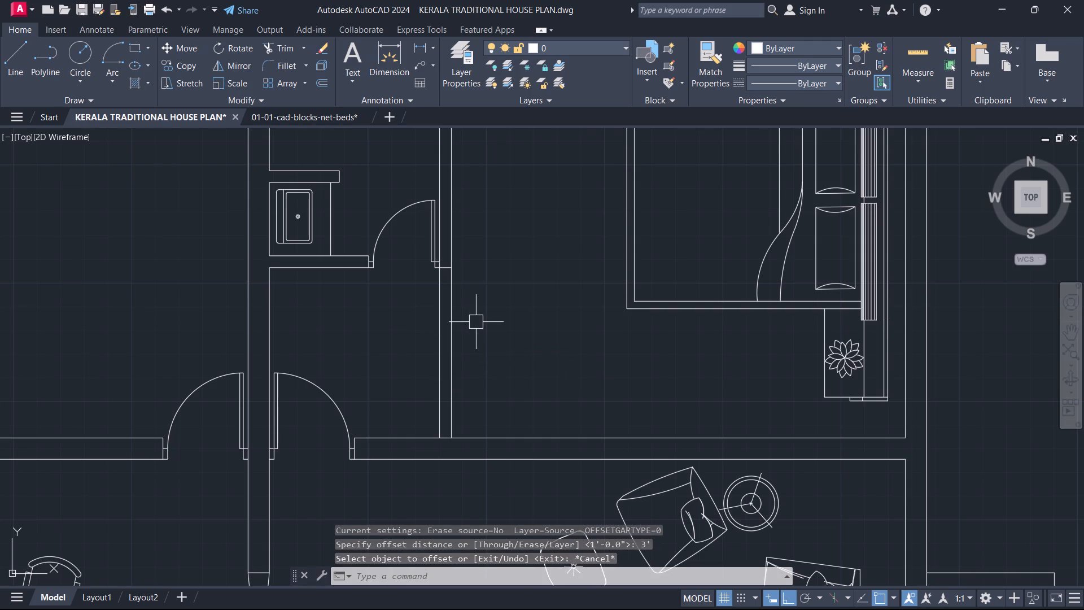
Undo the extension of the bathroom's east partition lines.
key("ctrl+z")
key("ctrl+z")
Draw a short 9" line straight across the north wall of the northeast bedroom.
scroll(442, 323, "down", 3)
middle_click_drag(442, 323, 395, 385)
scroll(439, 298, "up", 2)
key("l")
key("space")
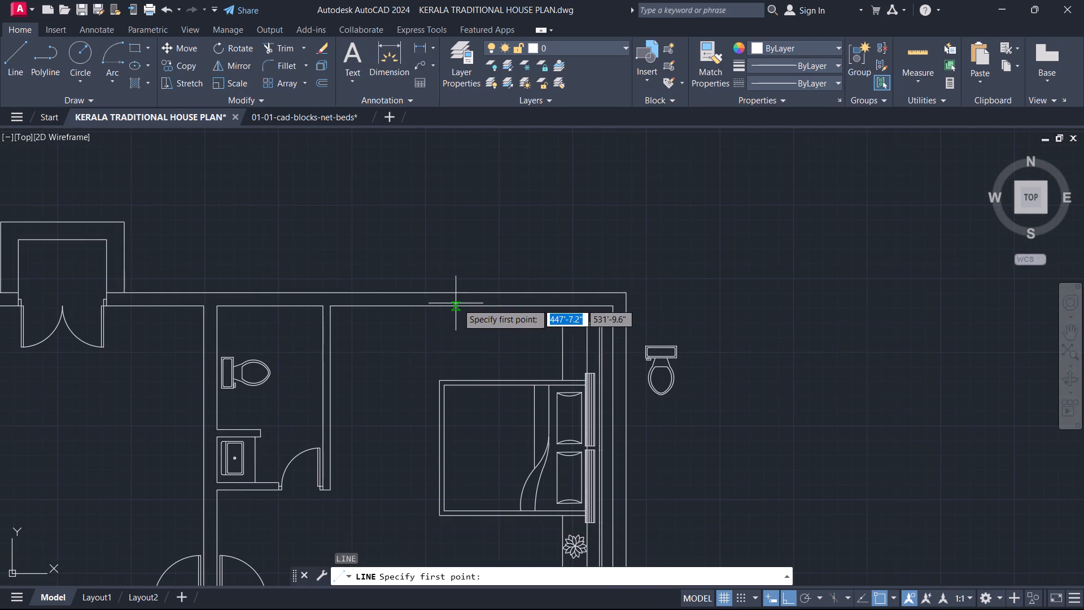
scroll(479, 301, "up", 1)
left_click(467, 304)
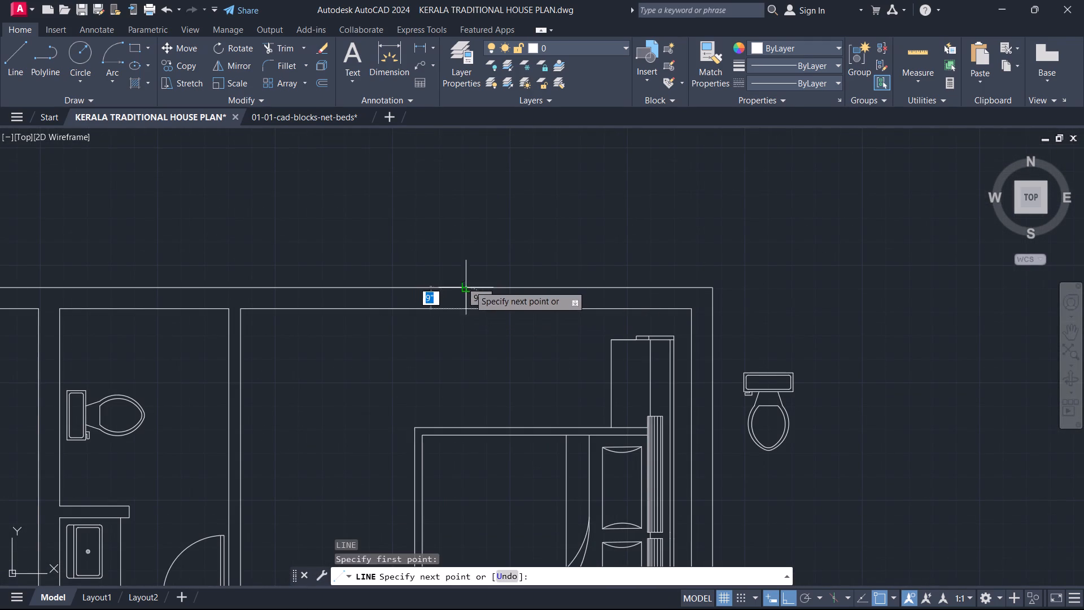
left_click(471, 286)
key("Escape")
scroll(477, 303, "up", 3)
left_click_drag(478, 297, 468, 295)
key("Escape")
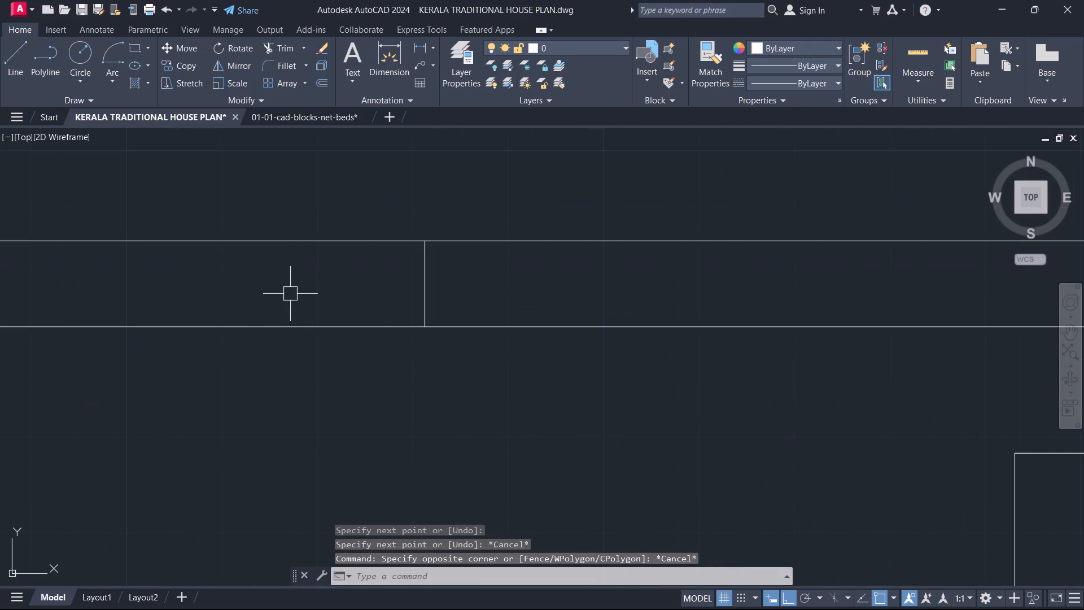
Offset the short line across the bedroom's north wall by 3' to both the west and the east.
key("o")
key("space")
key("3")
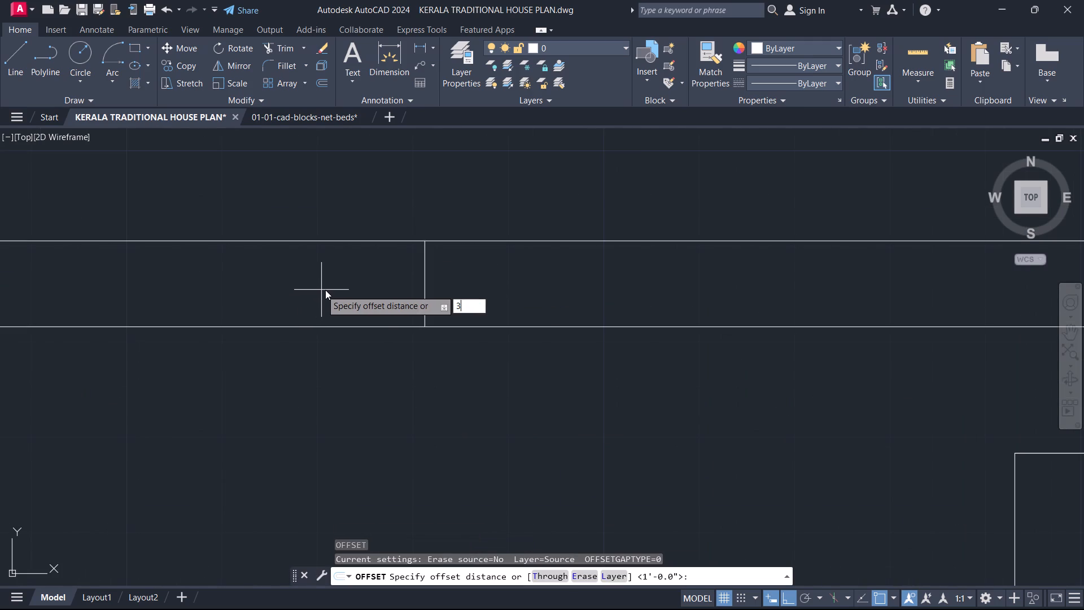
key("apostrophe")
key("Return")
left_click(426, 290)
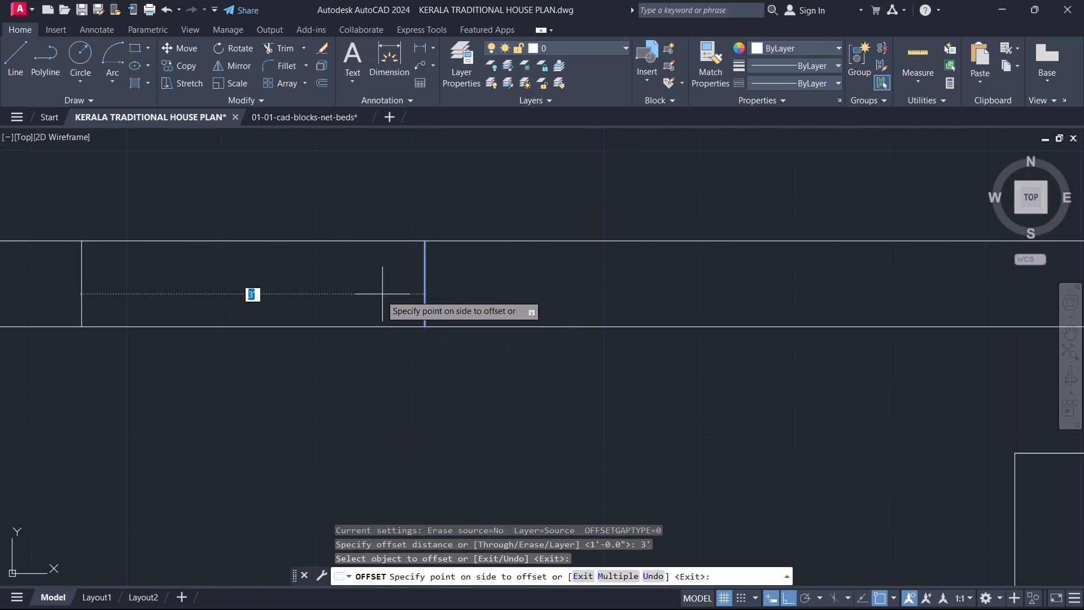
left_click(365, 294)
left_click(418, 289)
left_click(423, 290)
left_click(416, 293)
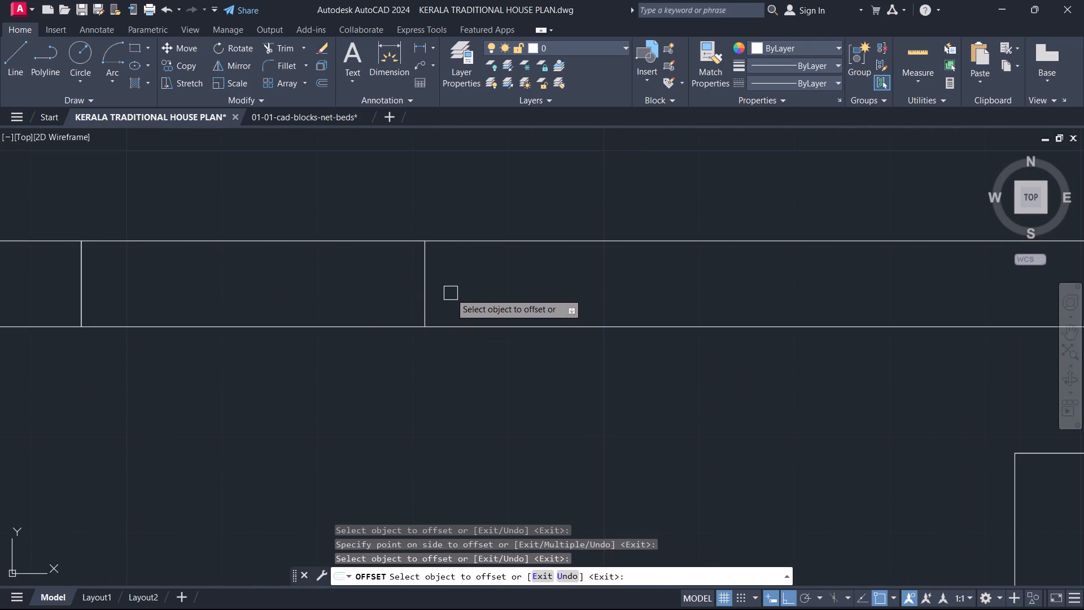
left_click_drag(426, 300, 432, 299)
left_click(495, 306)
key("Escape")
Erase the original centre line between the two offset lines in the bedroom's north wall.
left_click_drag(481, 285, 434, 276)
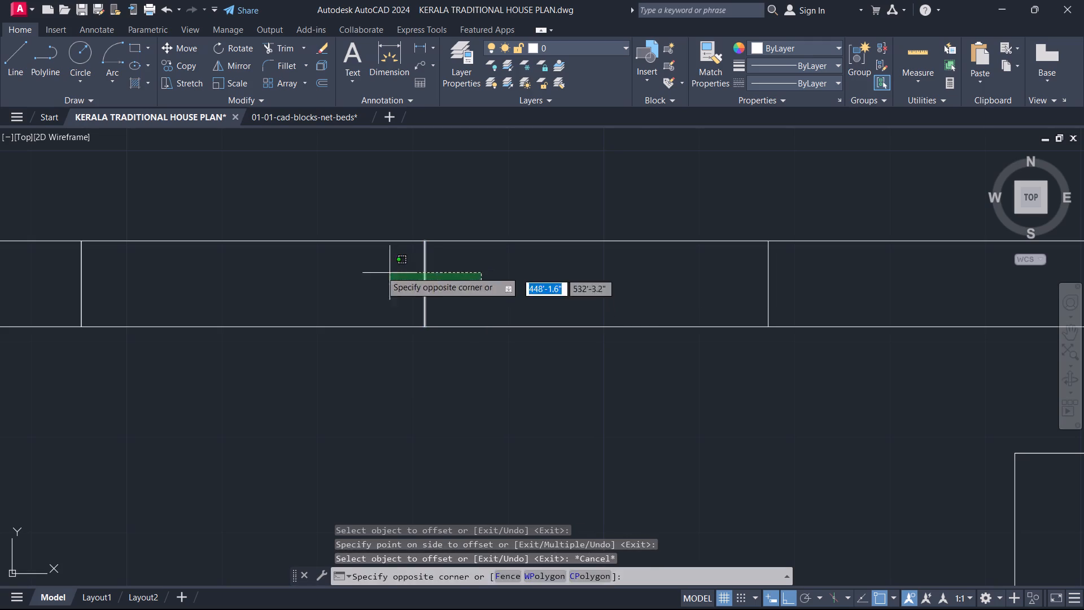
left_click(365, 269)
key("Delete")
Draw a 6' line lengthwise along the middle of the bedroom's north wall, joining the midpoints of the two short end lines.
key("l")
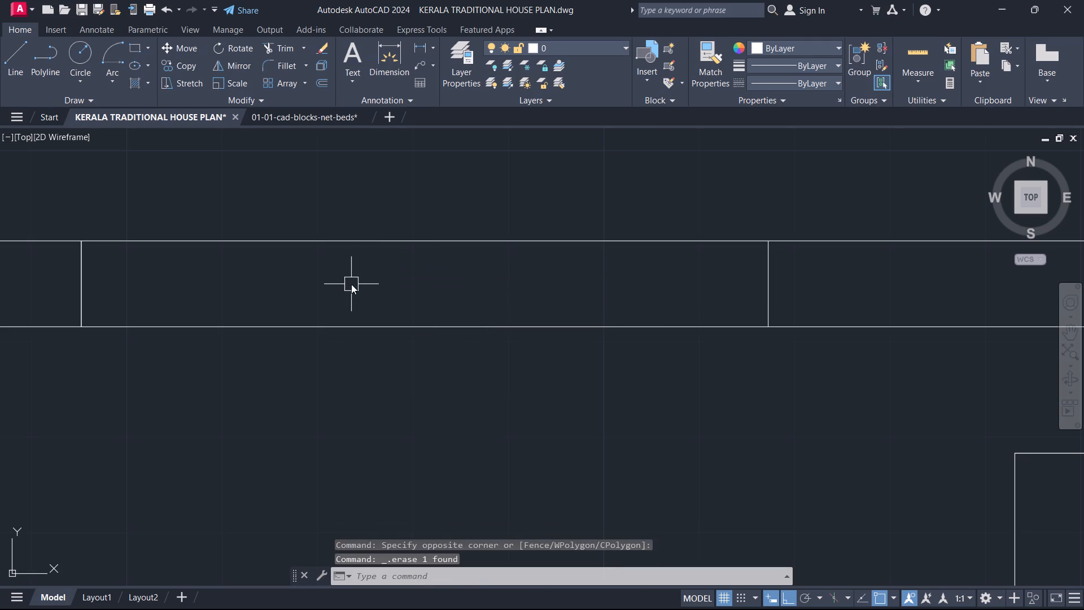
key("space")
left_click(766, 284)
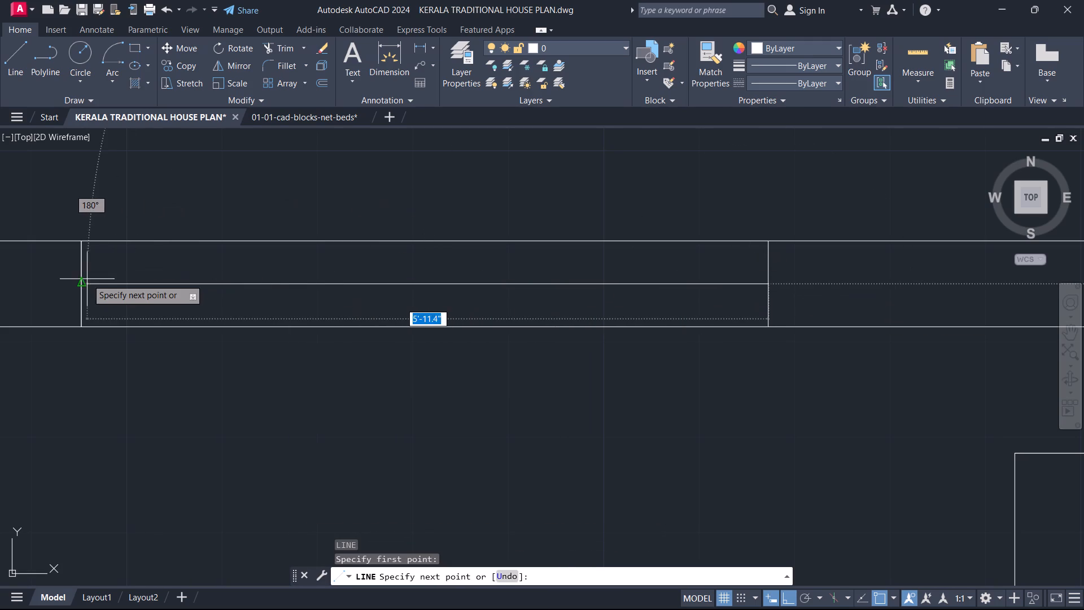
left_click(83, 283)
key("Escape")
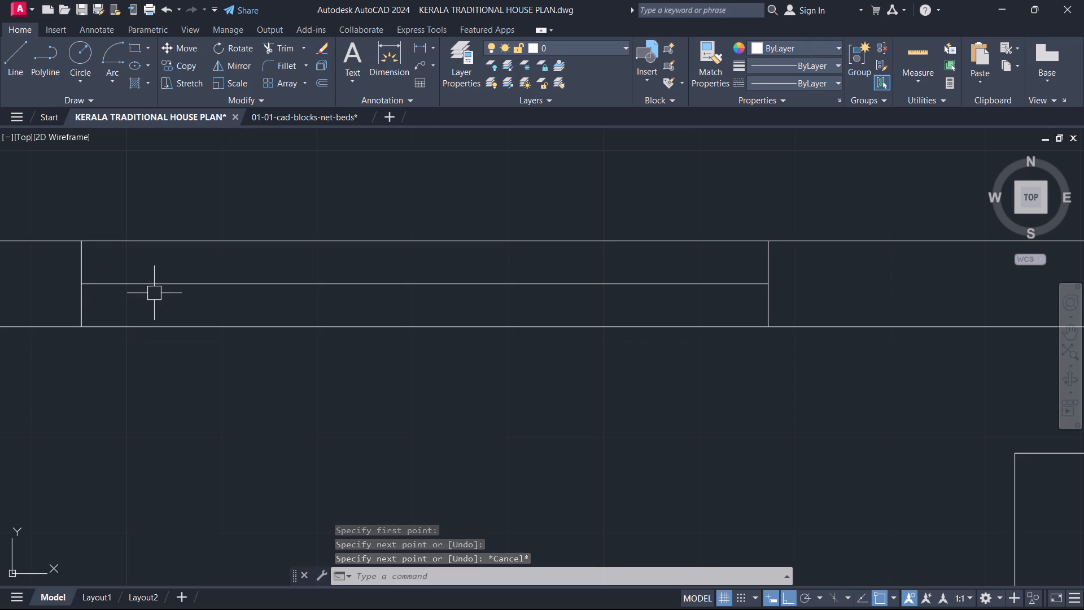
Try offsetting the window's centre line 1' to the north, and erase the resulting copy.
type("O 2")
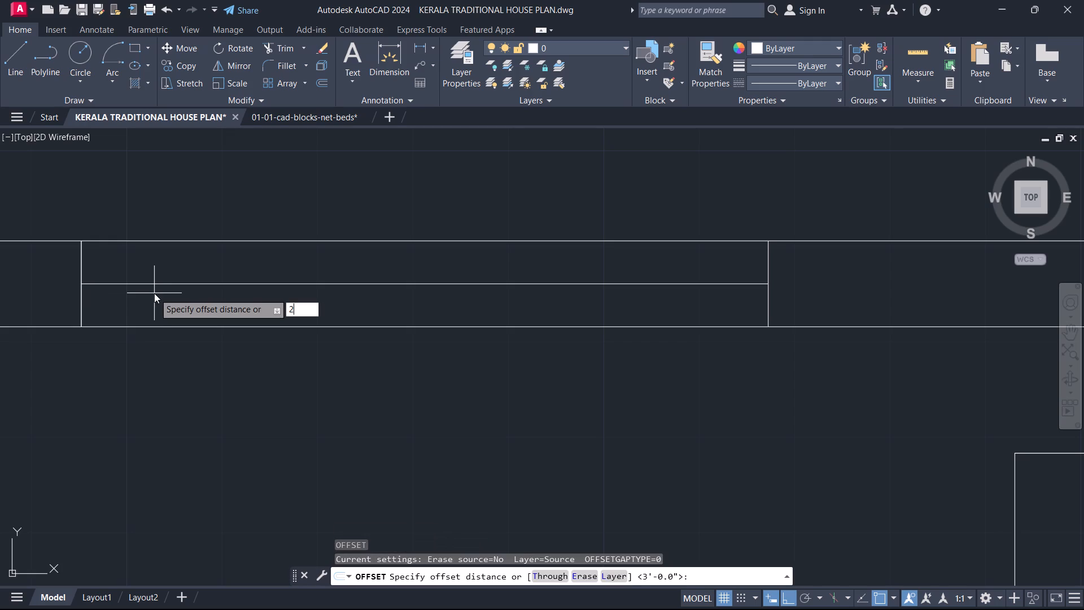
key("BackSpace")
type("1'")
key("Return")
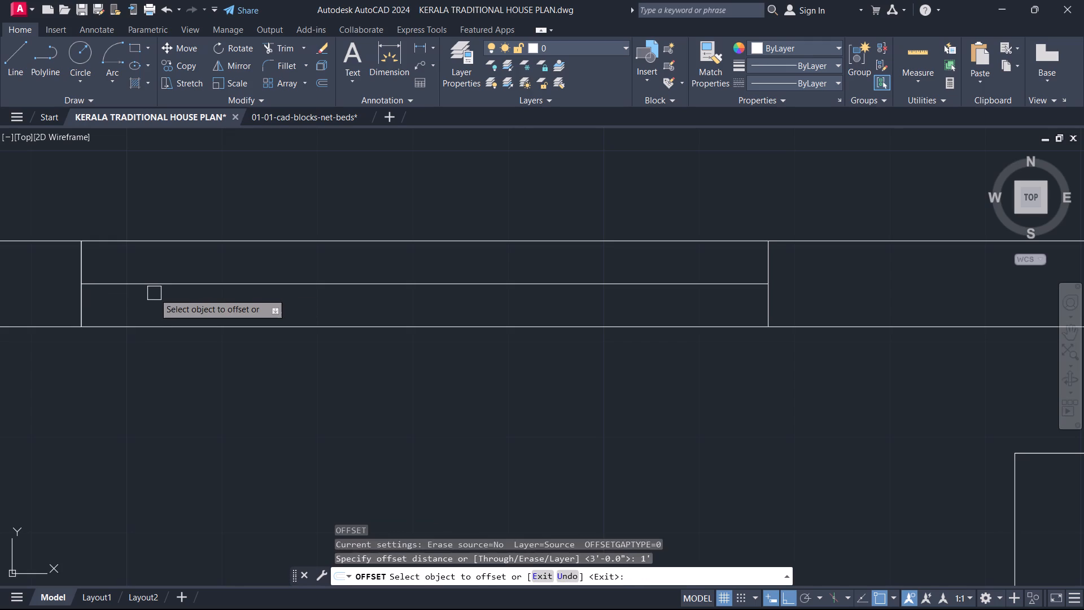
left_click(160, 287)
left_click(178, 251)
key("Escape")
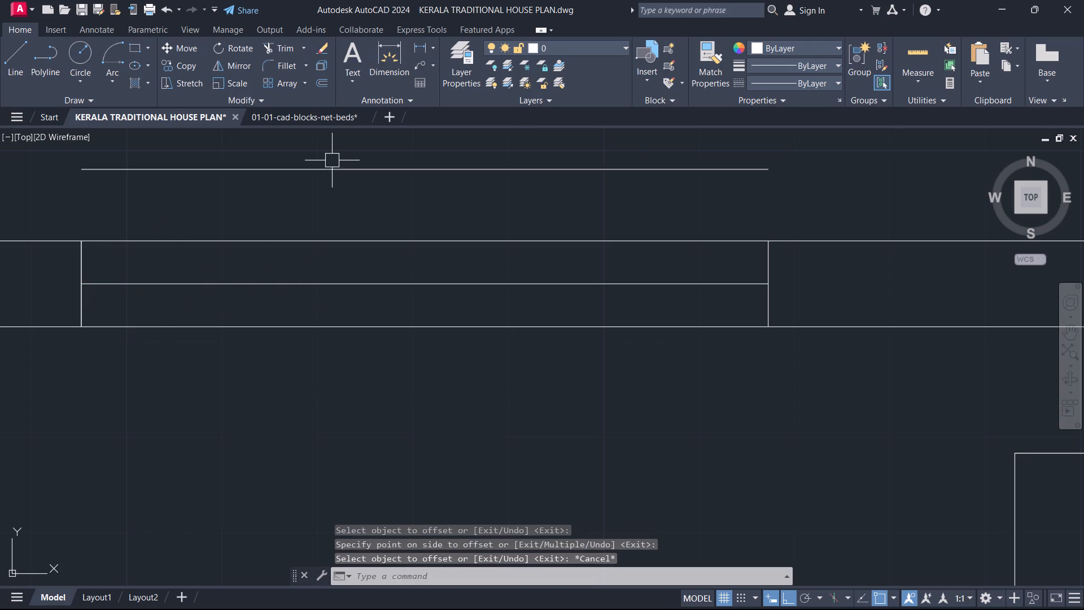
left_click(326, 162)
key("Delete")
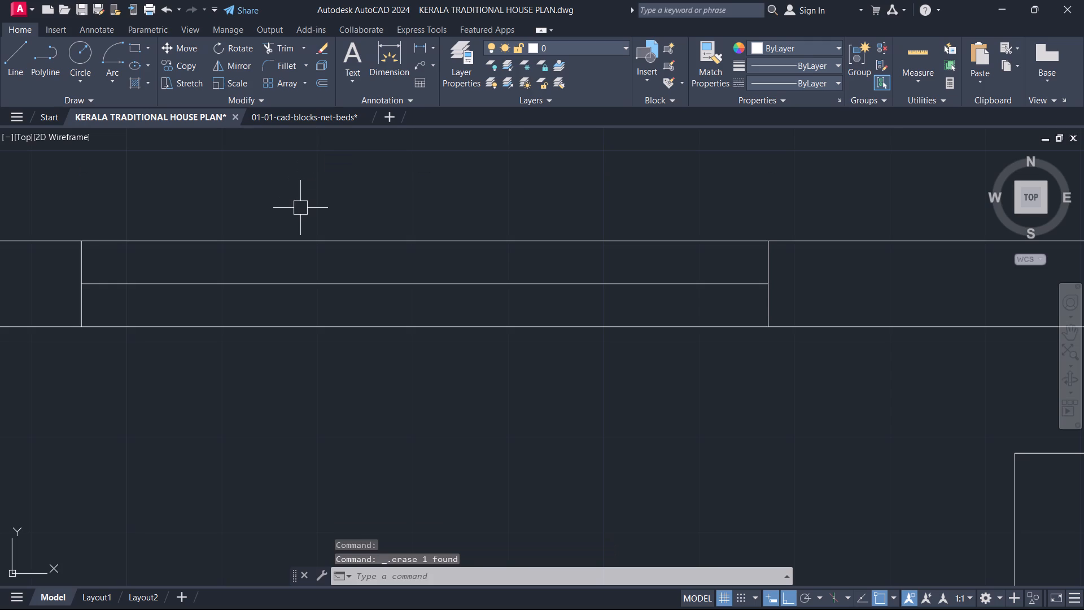
Offset the window's centre line by 1" to both the north and the south.
type("O 1")
key("Return")
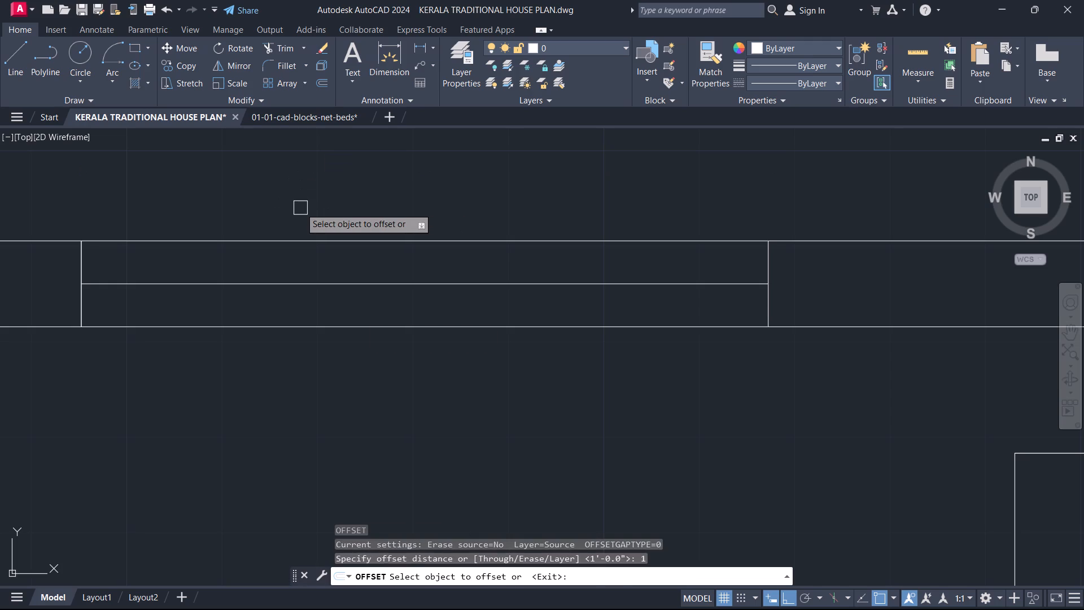
left_click(396, 284)
left_click(396, 256)
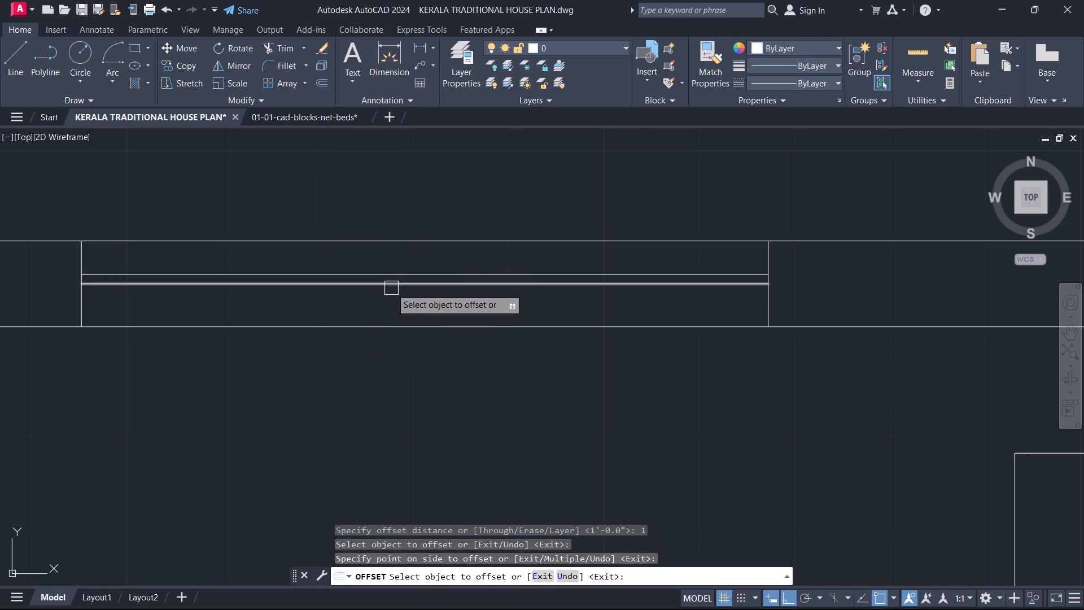
left_click(392, 289)
left_click(384, 311)
key("Escape")
Erase the original centre line between the two offset window lines.
scroll(388, 308, "up", 2)
left_click(391, 240)
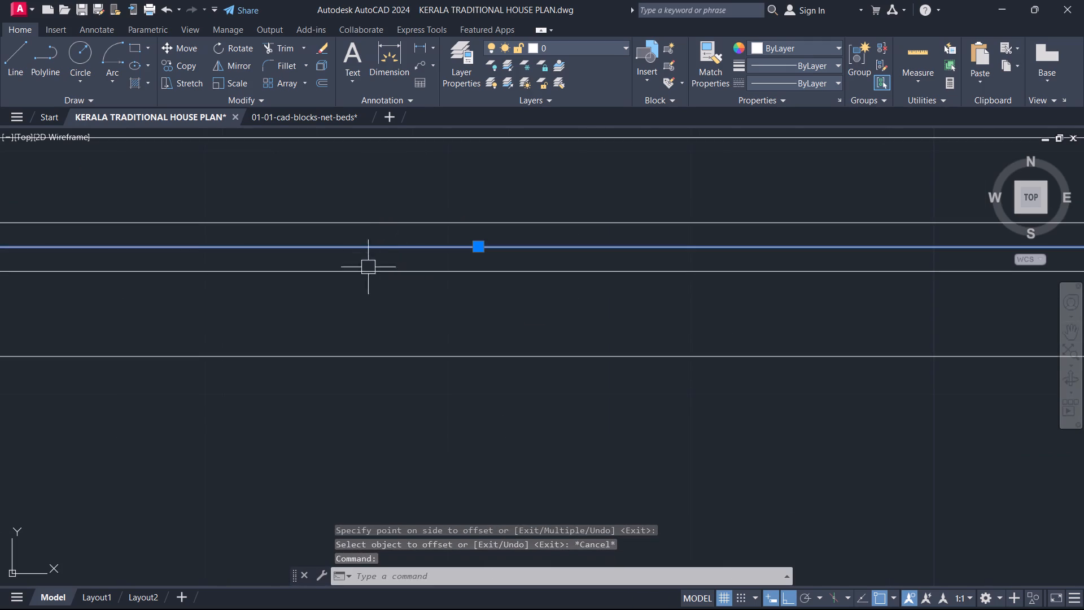
key("Delete")
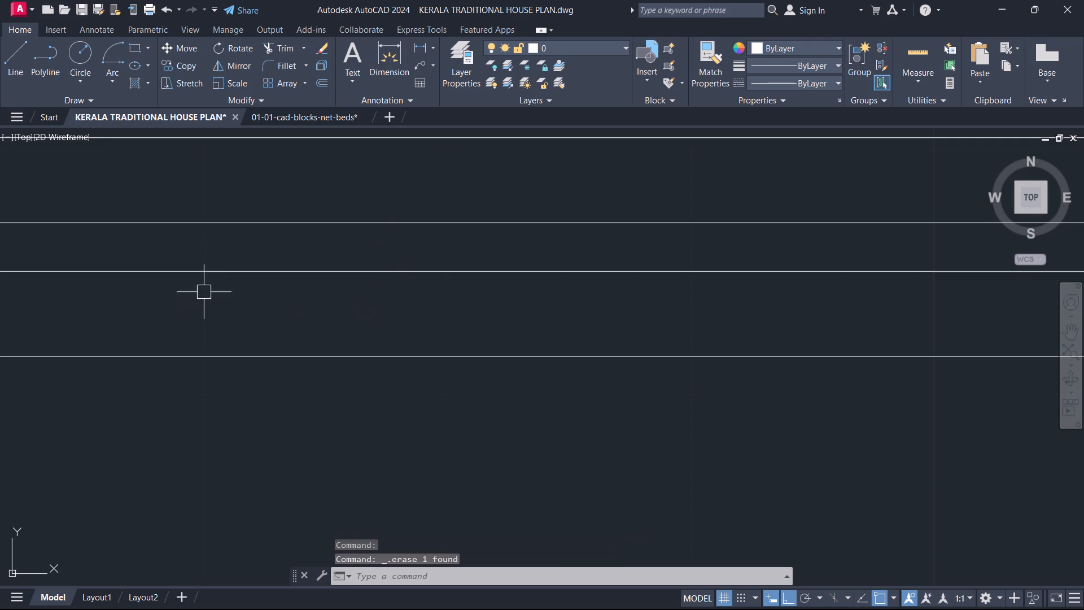
Erase the spare toilet block lying outside the east wall of the northeast bedroom.
scroll(211, 287, "down", 4)
middle_click_drag(221, 300, 346, 272)
scroll(327, 302, "down", 1)
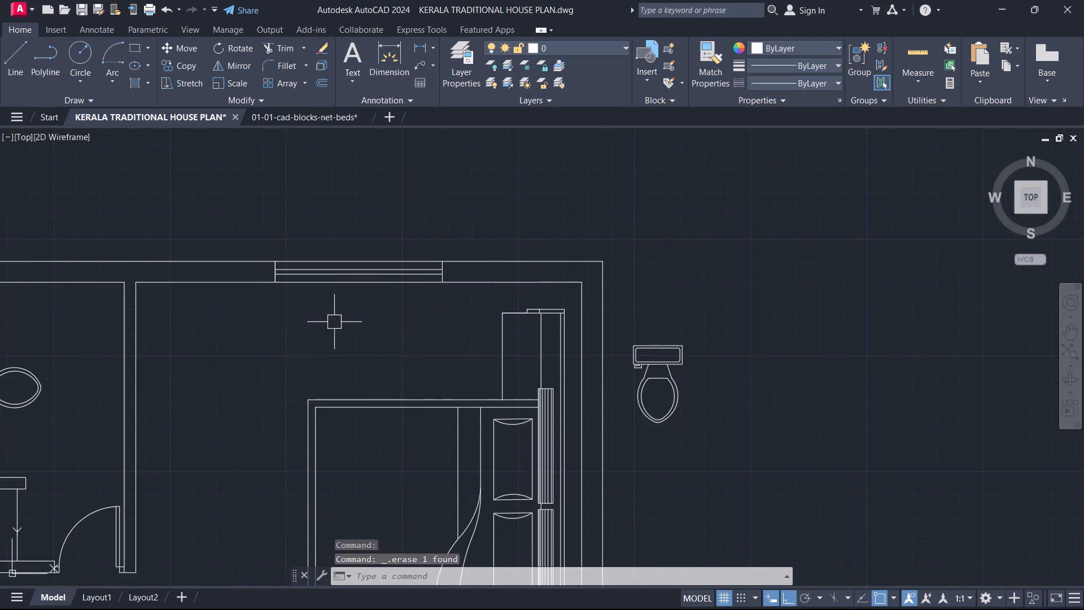
scroll(336, 336, "down", 1)
middle_click_drag(360, 325, 364, 160)
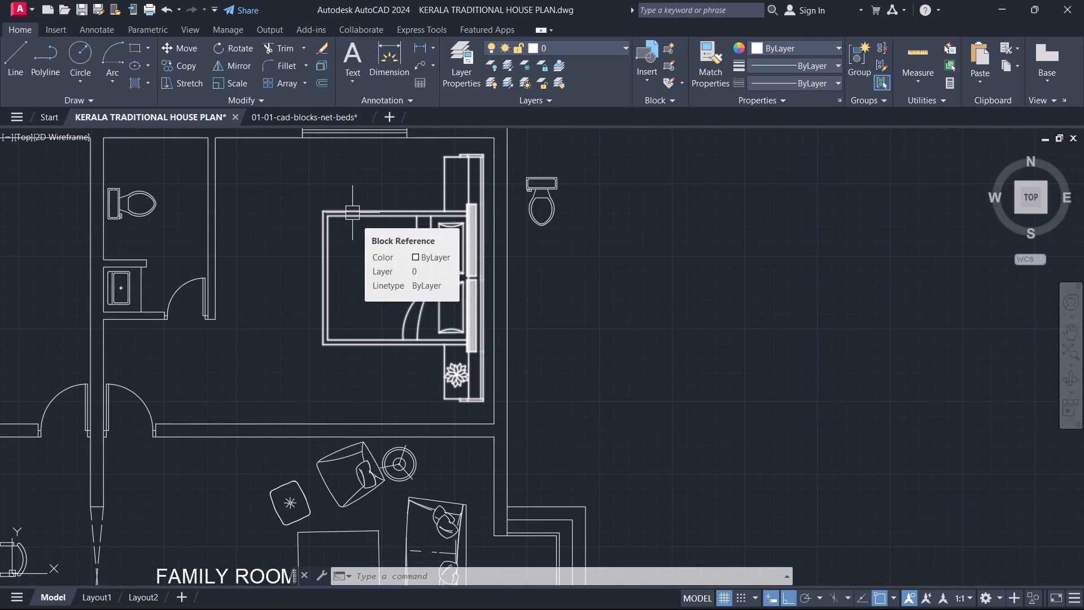
middle_click_drag(274, 371, 551, 386)
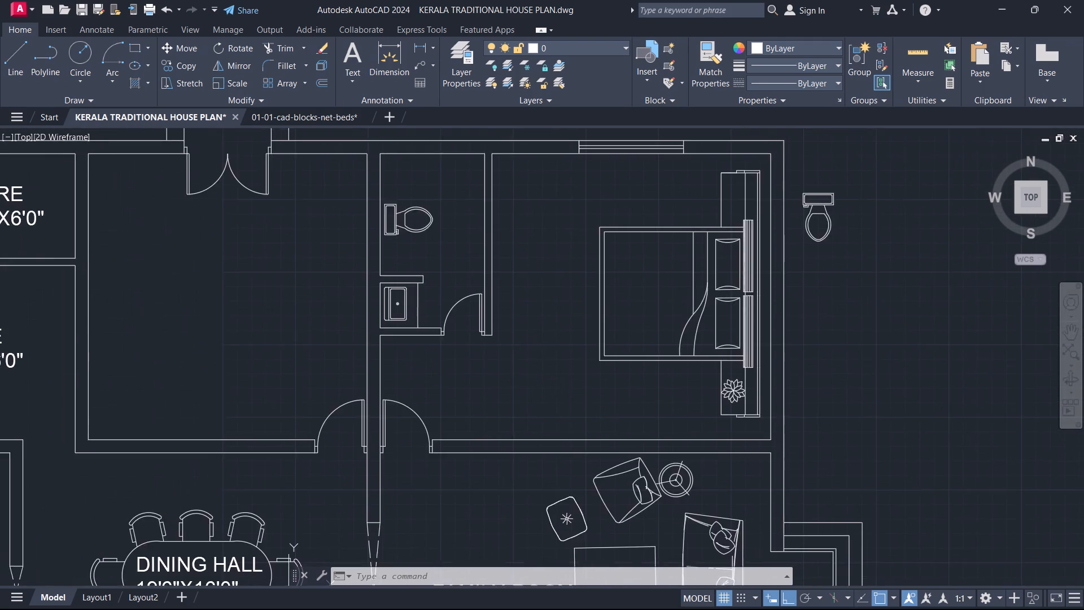
scroll(551, 386, "down", 2)
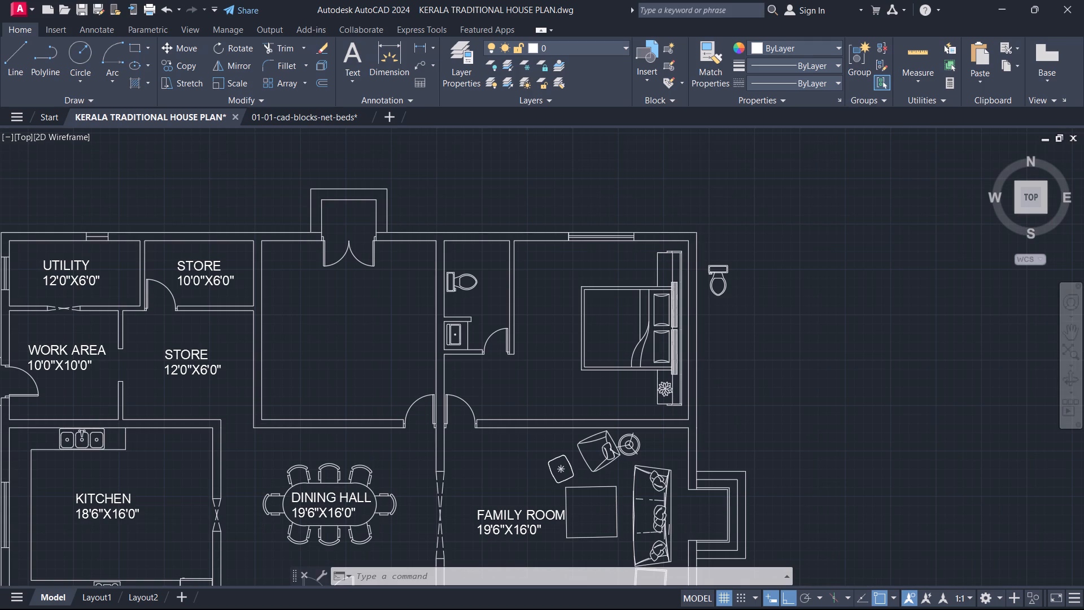
middle_click_drag(580, 386, 703, 278)
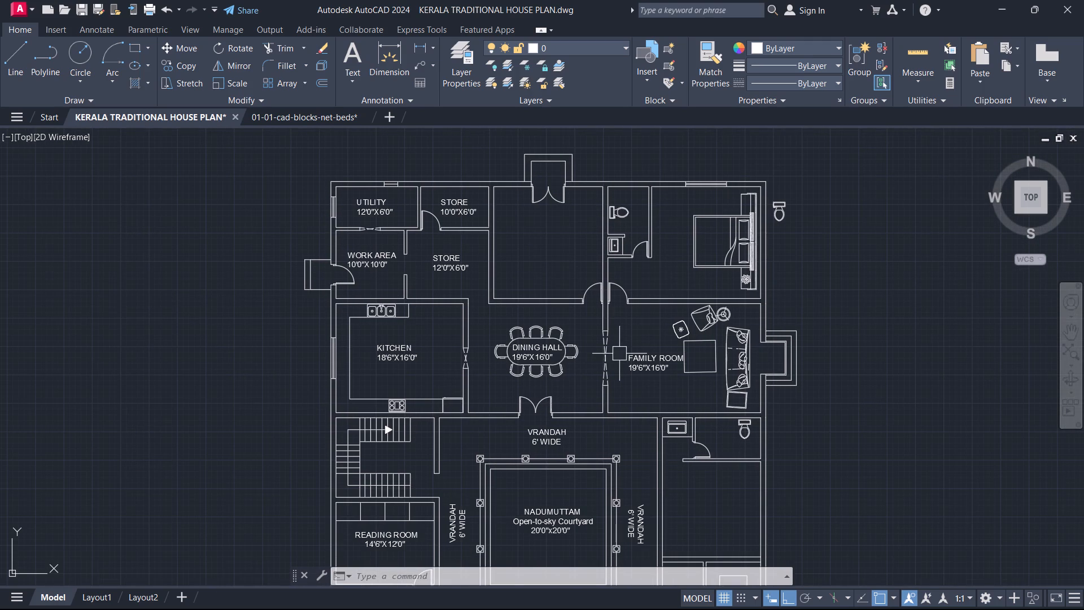
scroll(832, 234, "up", 1)
left_click(739, 194)
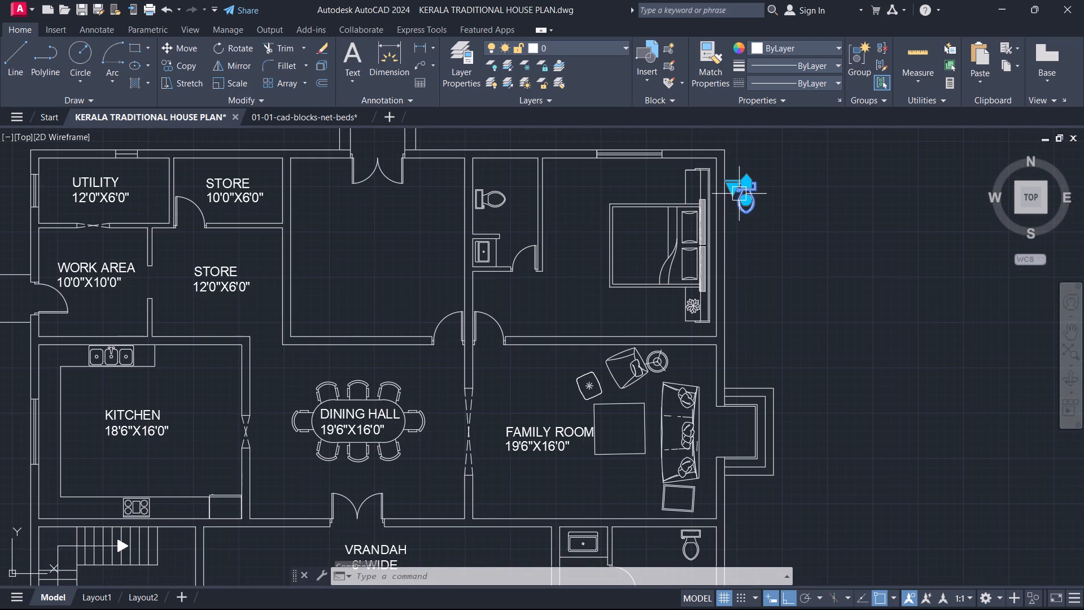
key("Delete")
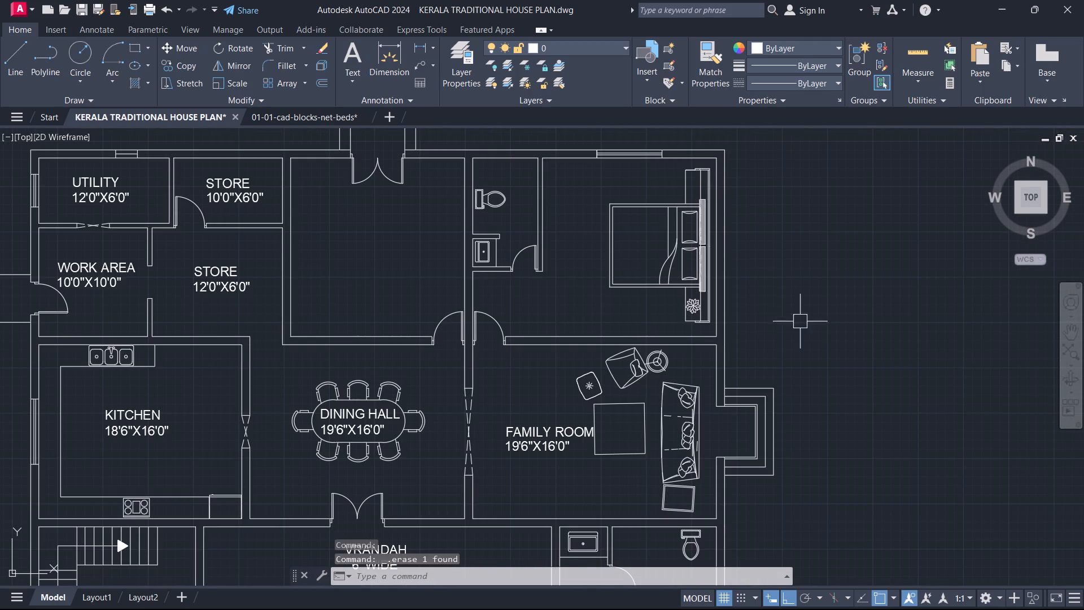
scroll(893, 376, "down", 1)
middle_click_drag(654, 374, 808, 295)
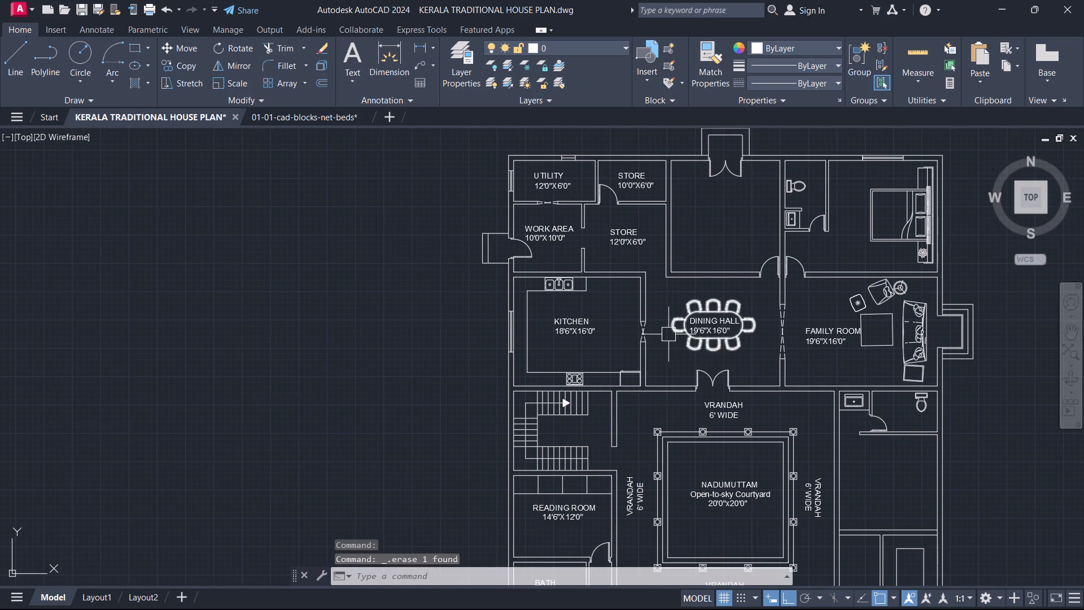
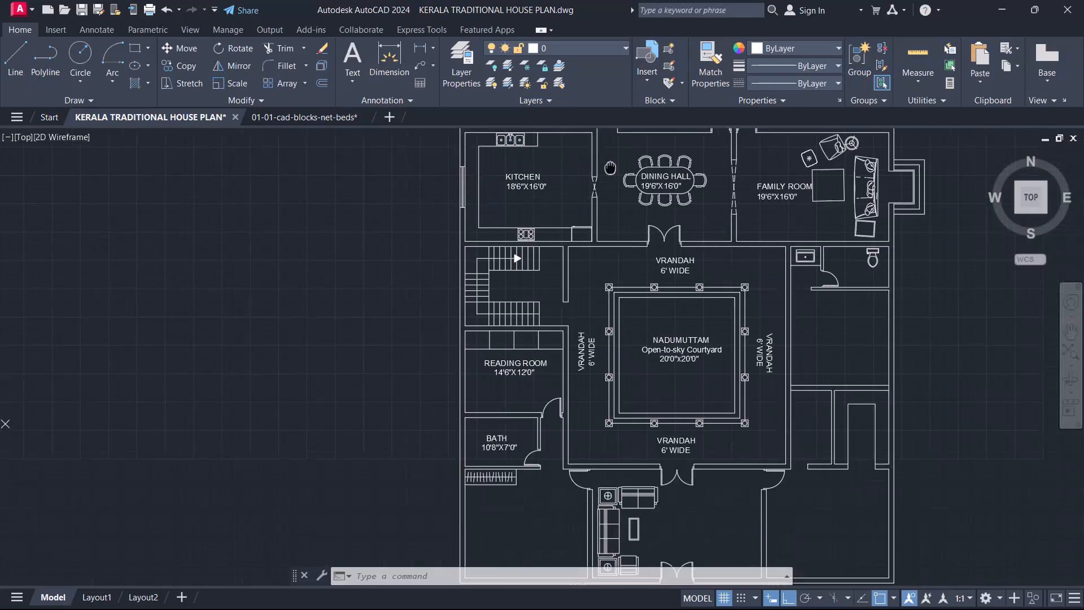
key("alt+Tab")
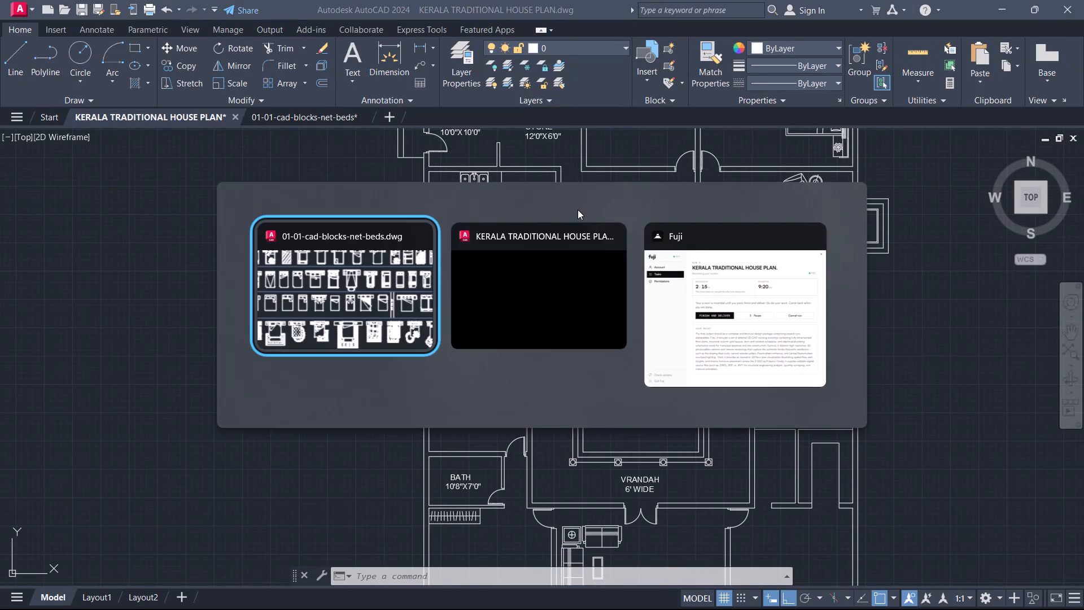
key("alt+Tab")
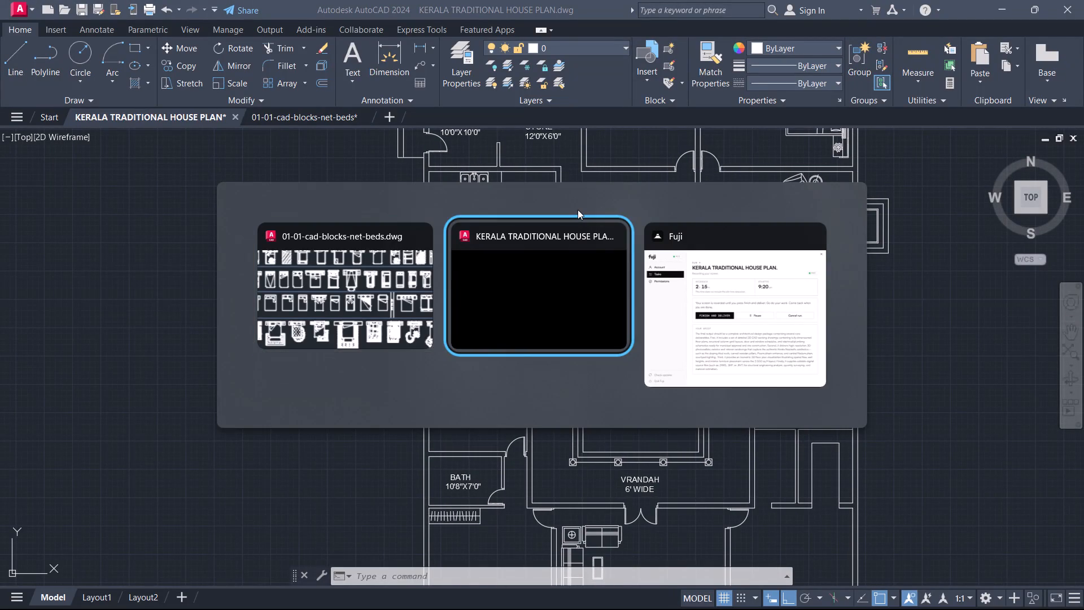
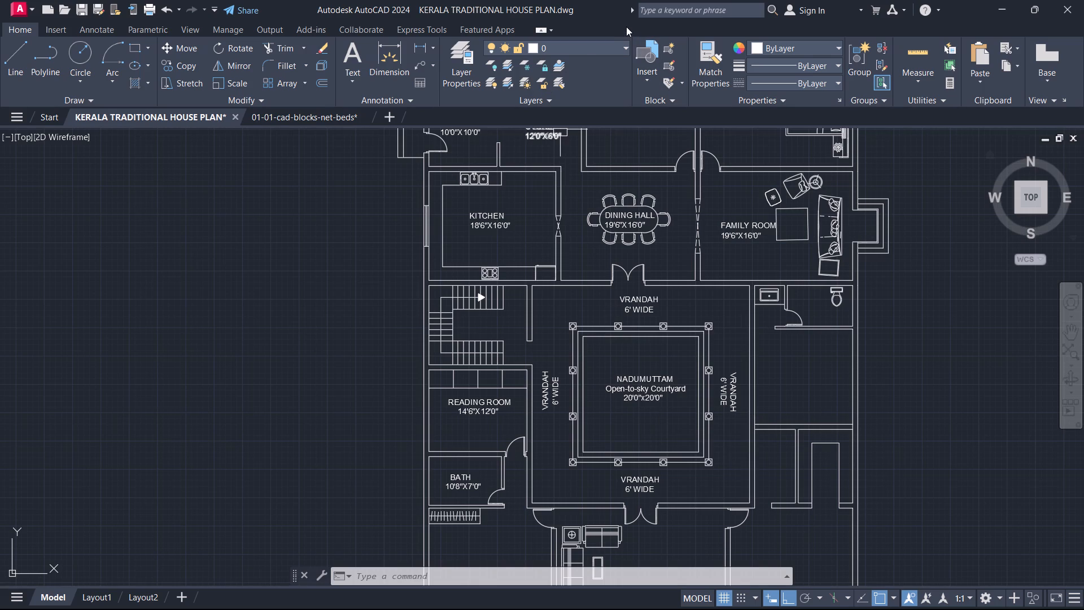
Look over the floor plan, from the rear utility rooms to the courtyard and front rooms, for rooms still lacking furniture.
middle_click_drag(448, 452, 412, 380)
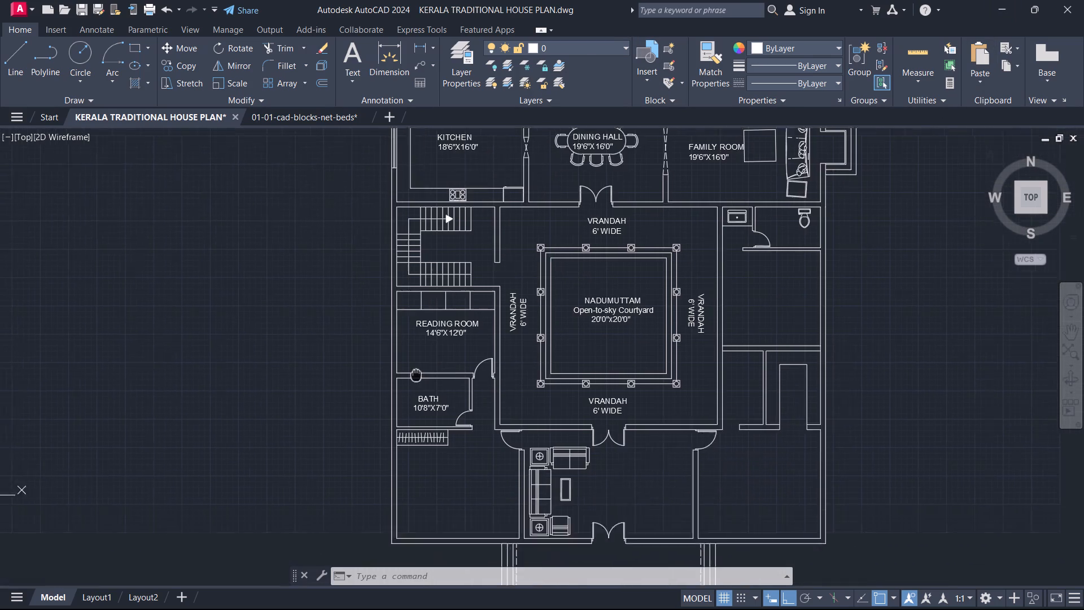
middle_click_drag(412, 380, 390, 420)
middle_click_drag(536, 387, 394, 514)
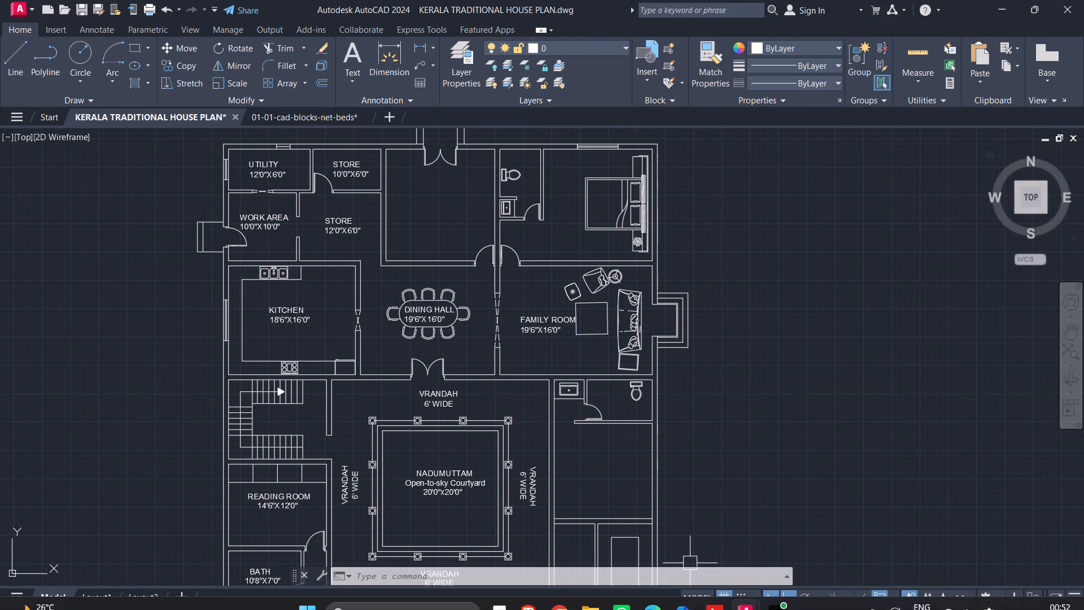
middle_click_drag(655, 460, 770, 416)
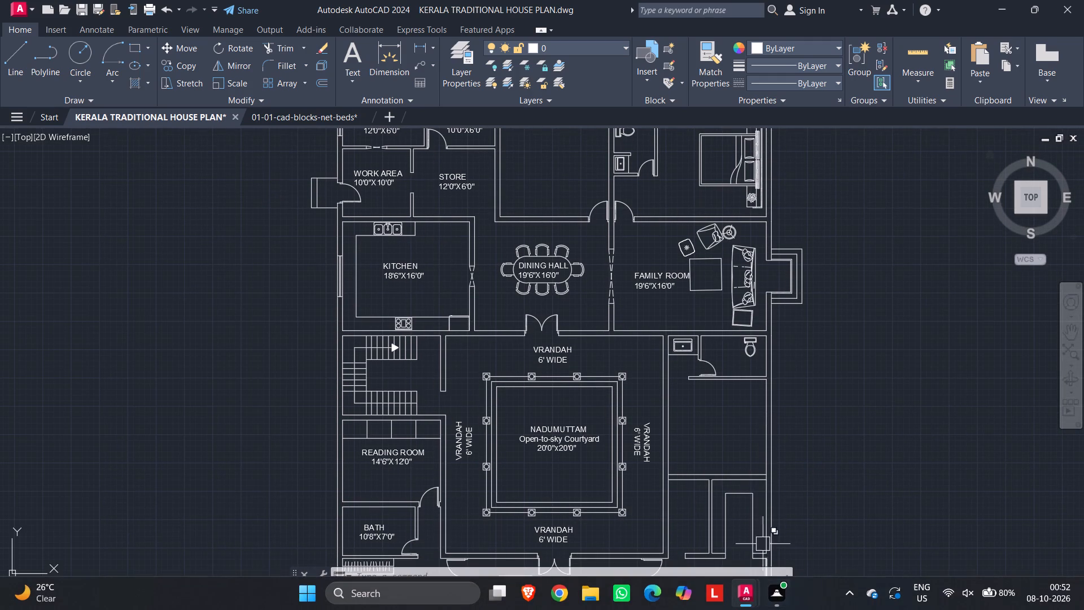
key("alt+Tab")
key("alt+Tab")
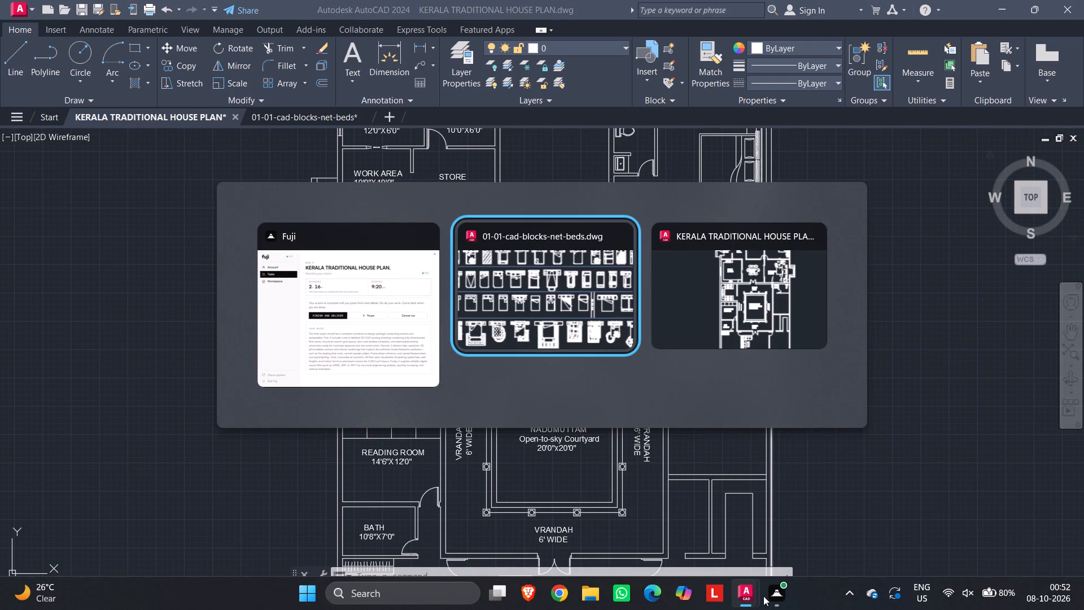
key("alt+Tab")
middle_click_drag(635, 403, 612, 460)
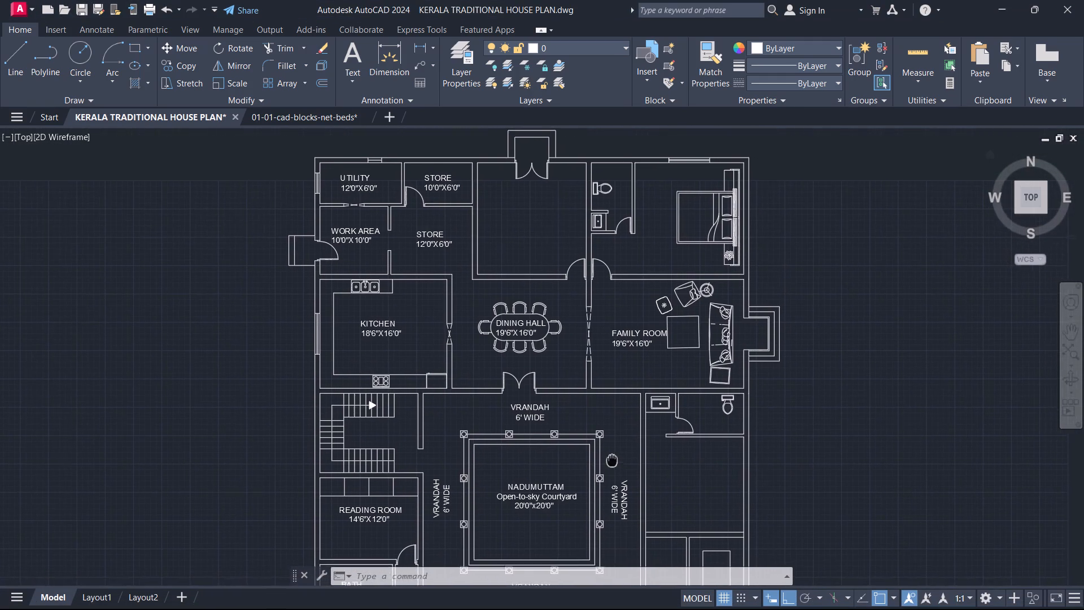
middle_click_drag(612, 460, 620, 412)
middle_click_drag(596, 352, 704, 445)
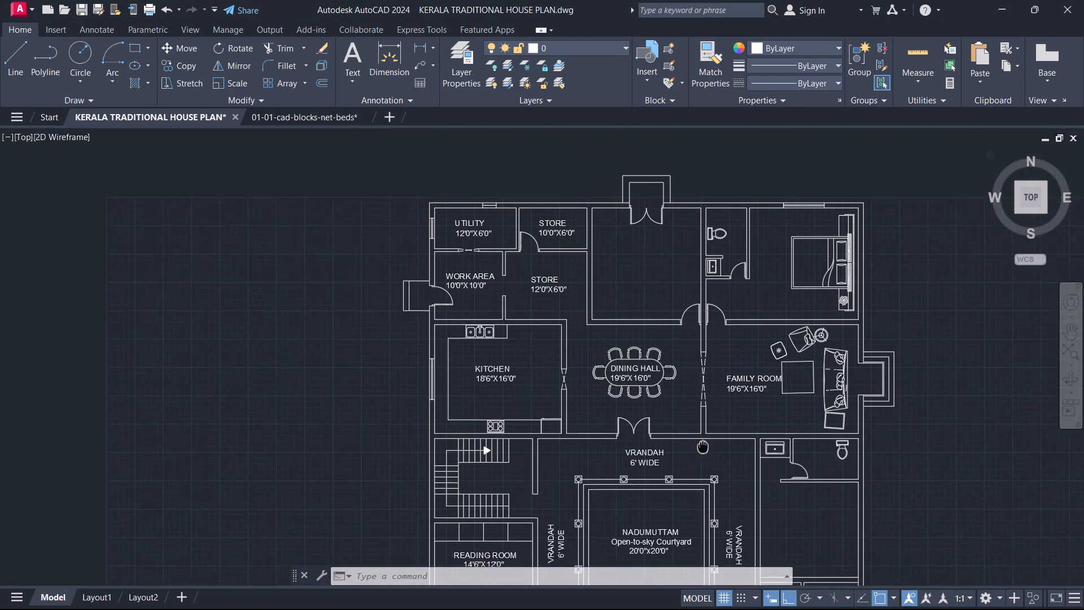
middle_click_drag(704, 445, 718, 397)
middle_click_drag(597, 367, 641, 325)
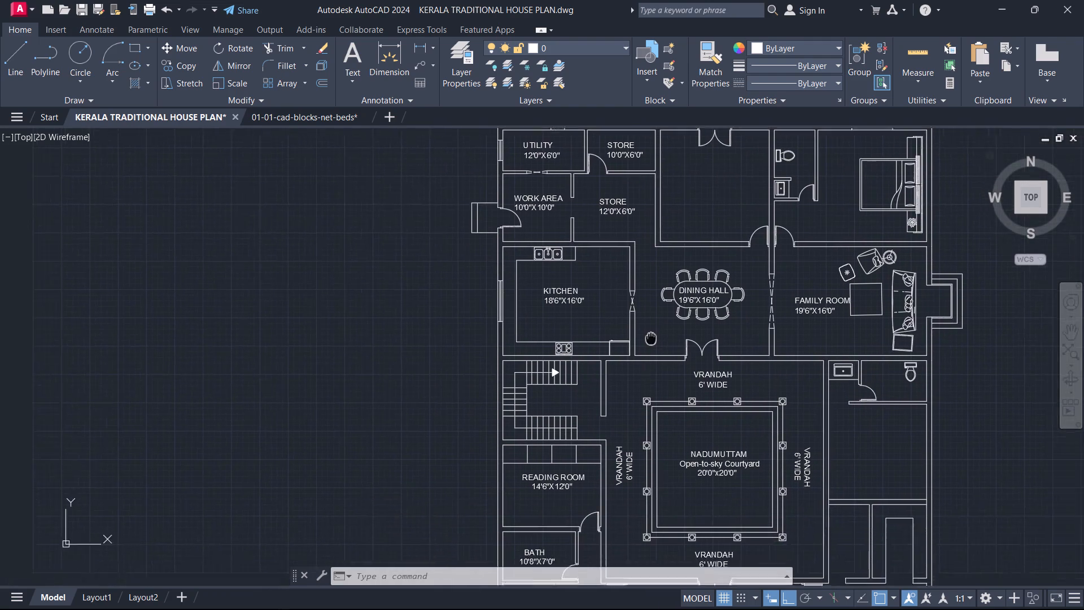
middle_click_drag(641, 325, 597, 311)
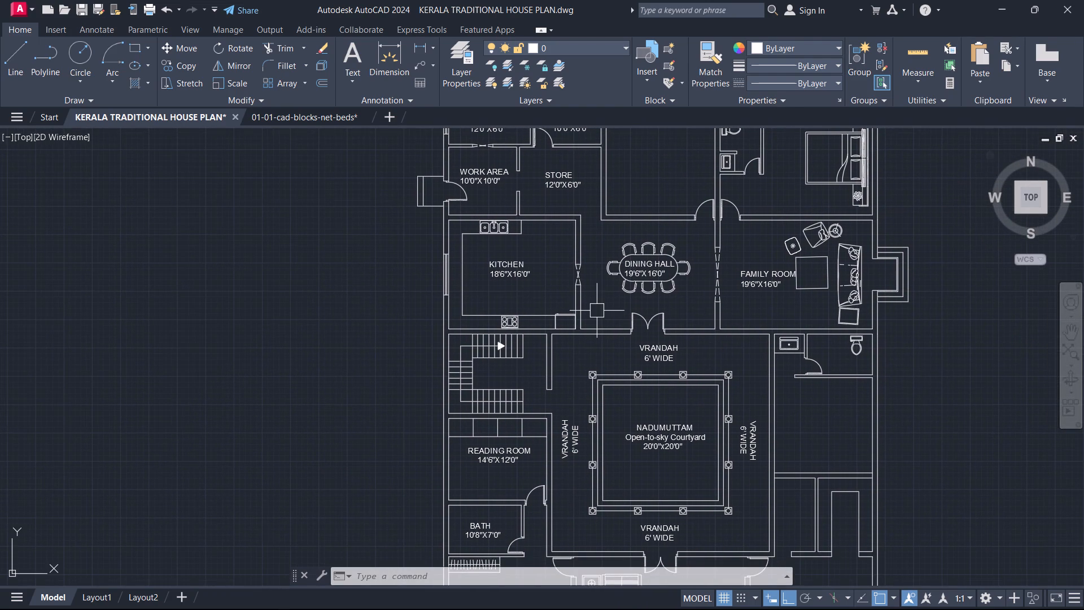
middle_click_drag(604, 323, 632, 379)
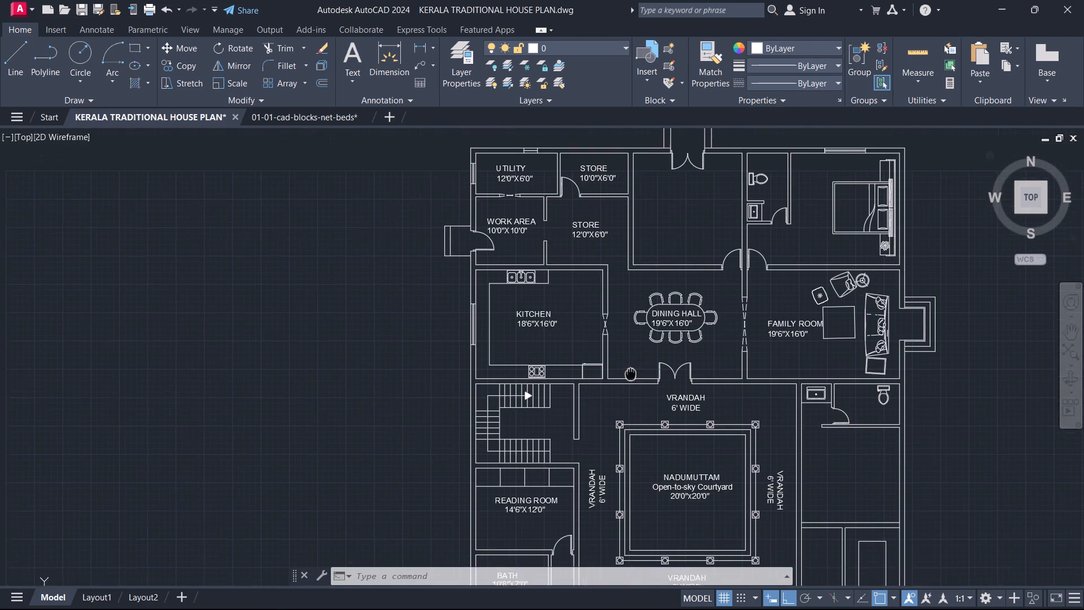
middle_click_drag(632, 379, 621, 378)
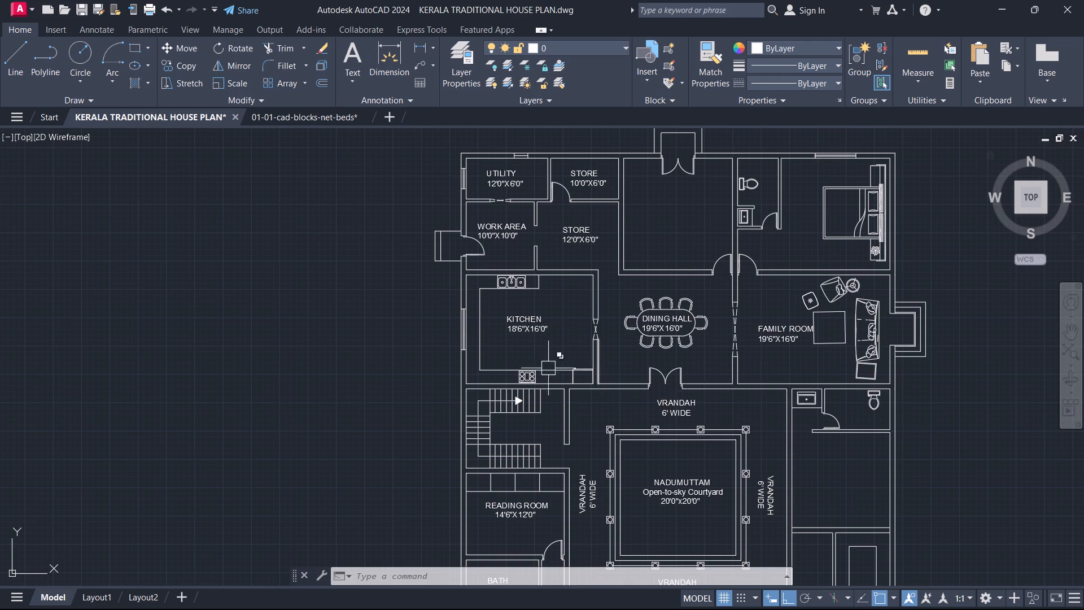
Copy the double bed with side tables from the furnished bedroom straight across into the empty room above the dining hall.
scroll(576, 411, "up", 1)
middle_click_drag(683, 337, 560, 503)
middle_click_drag(627, 253, 628, 385)
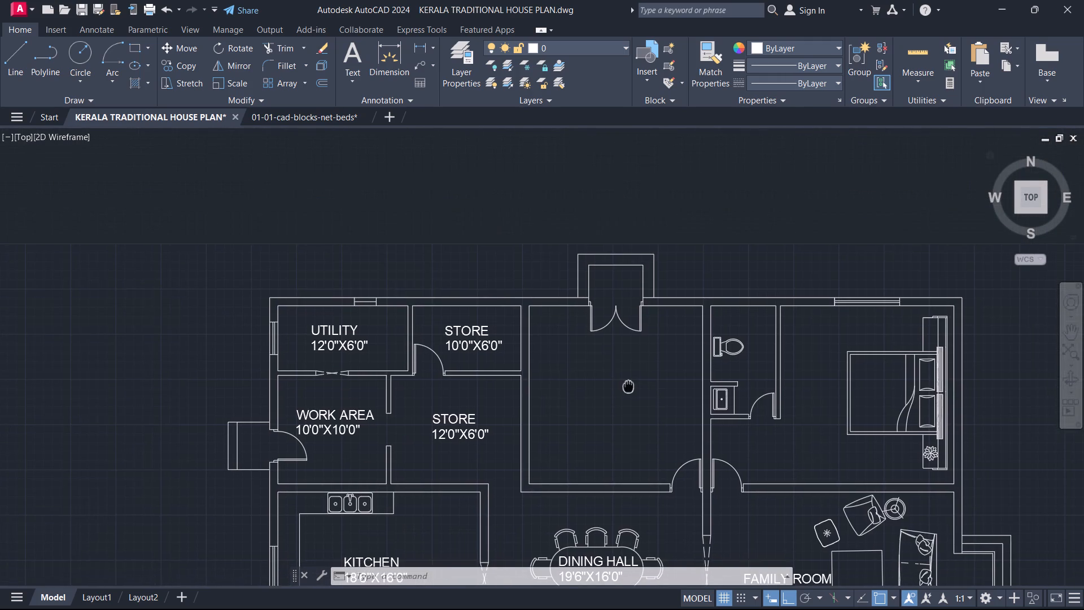
middle_click_drag(628, 385, 627, 385)
scroll(619, 361, "up", 1)
middle_click_drag(619, 360, 613, 336)
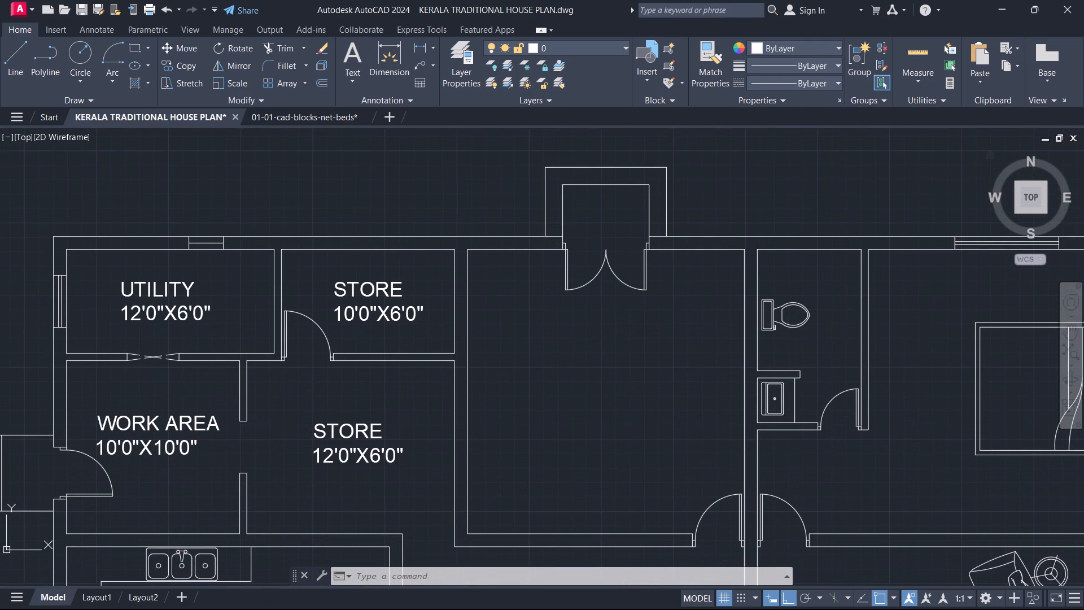
scroll(636, 396, "down", 2)
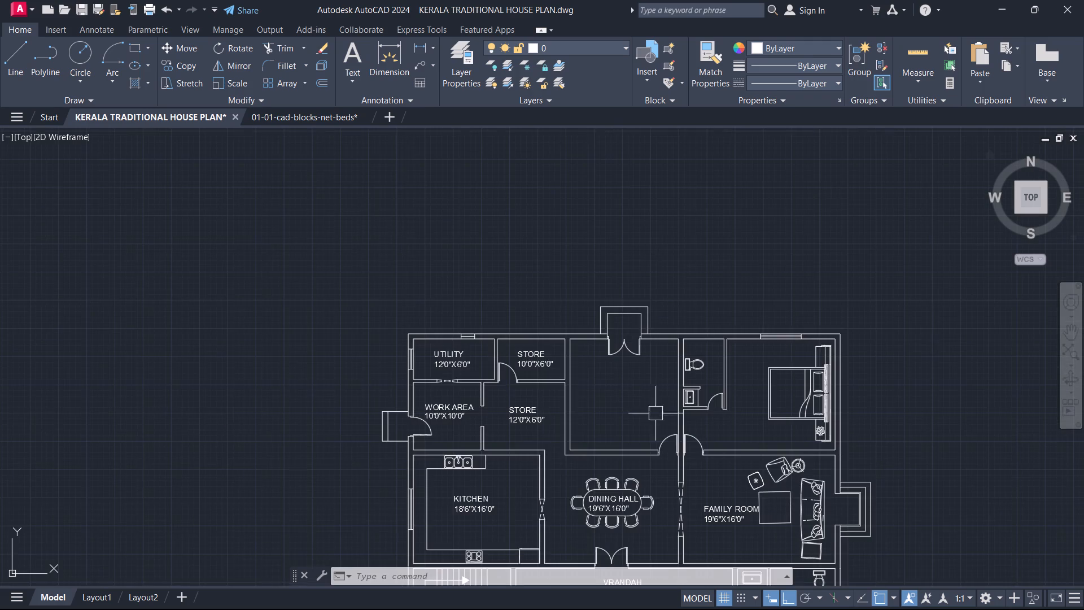
scroll(803, 415, "up", 1)
left_click(803, 415)
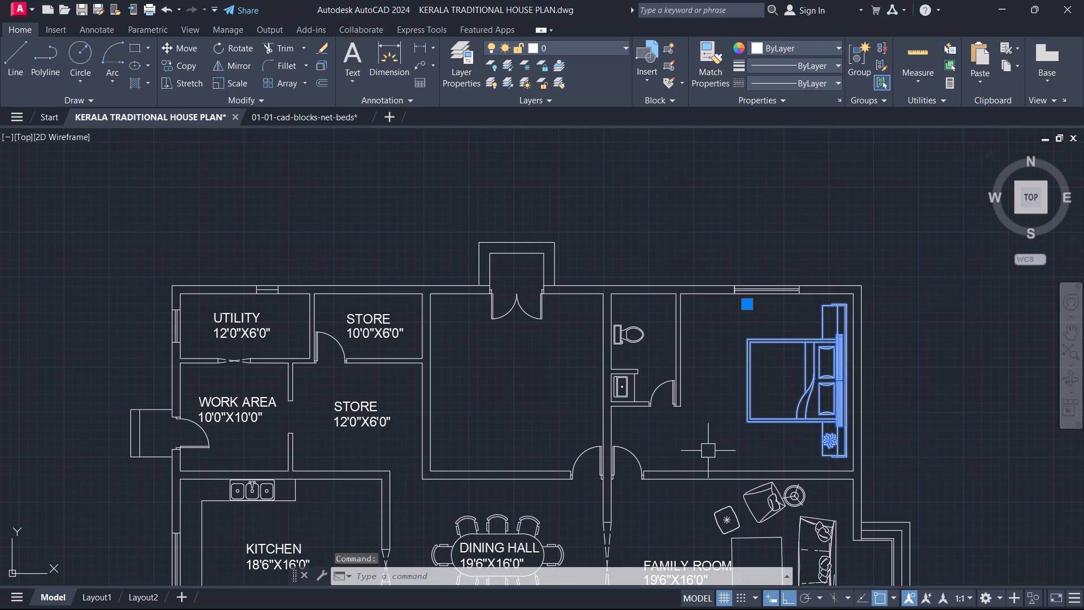
key("c")
key("o")
key("space")
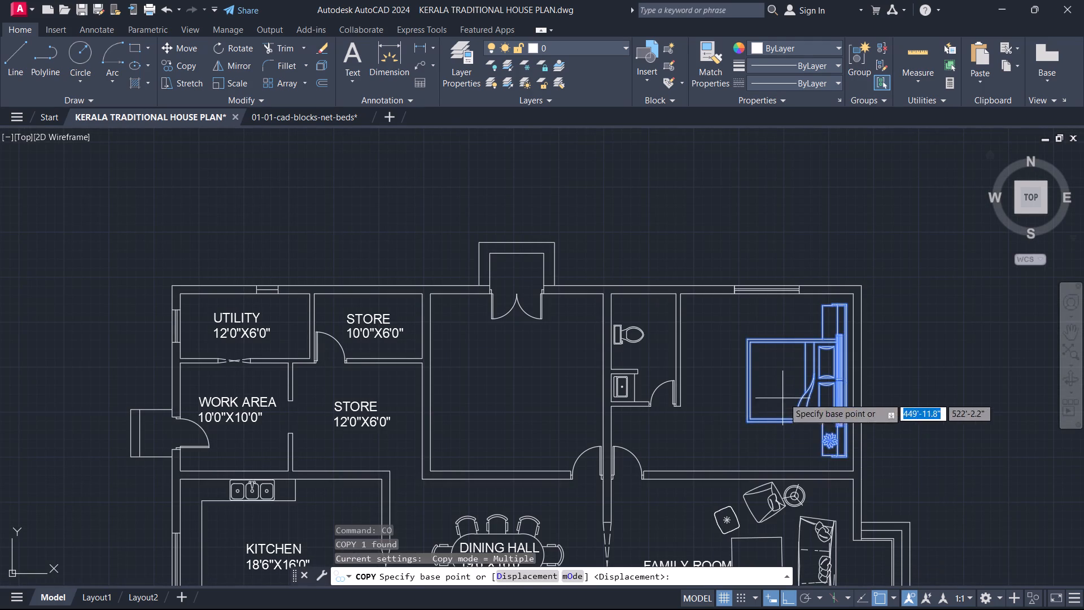
left_click(786, 397)
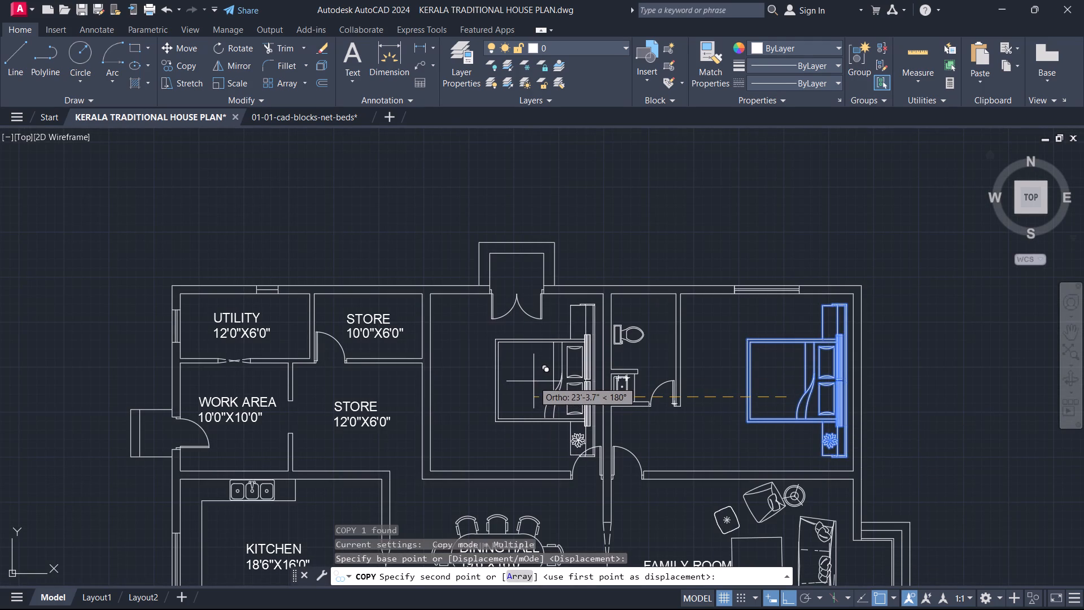
left_click(534, 381)
key("Escape")
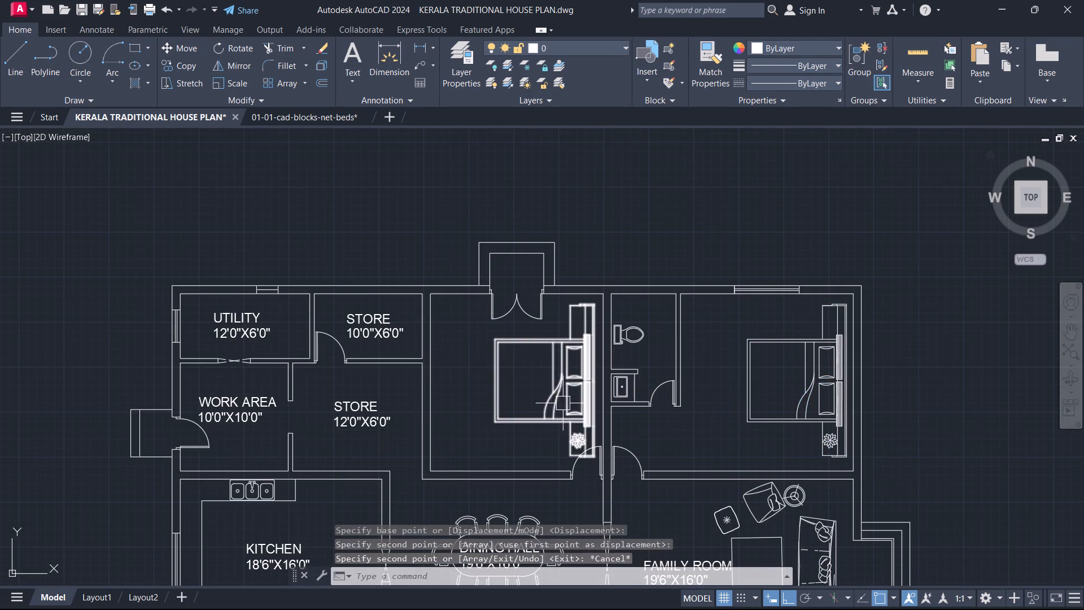
Mirror the copied bed about a vertical line through the room's middle, erasing the source, so its headboard faces the store-side wall.
left_click(563, 403)
key("m")
type("I")
key("space")
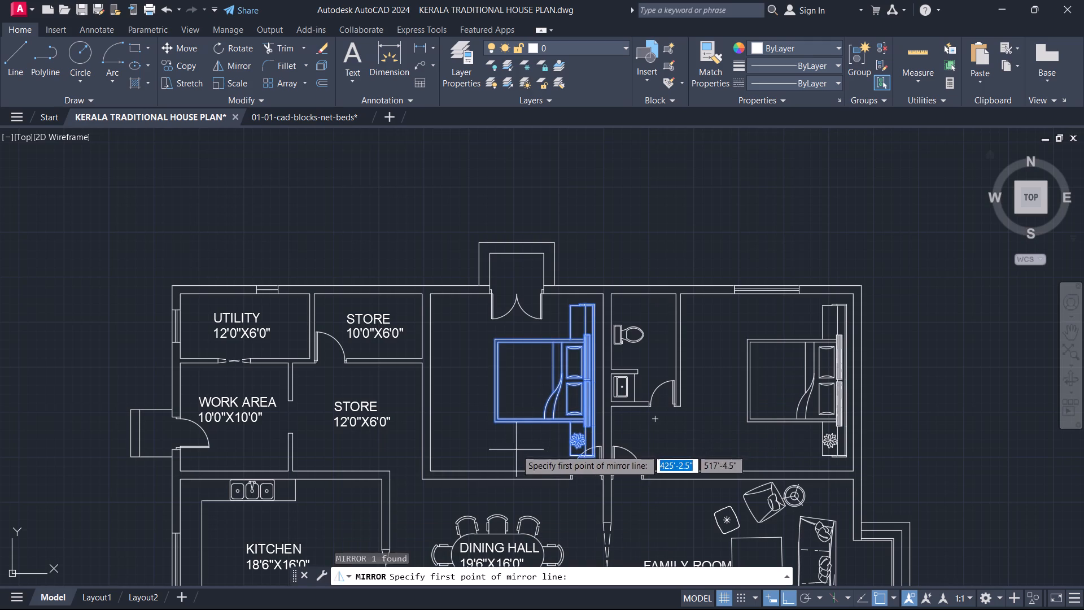
left_click(515, 448)
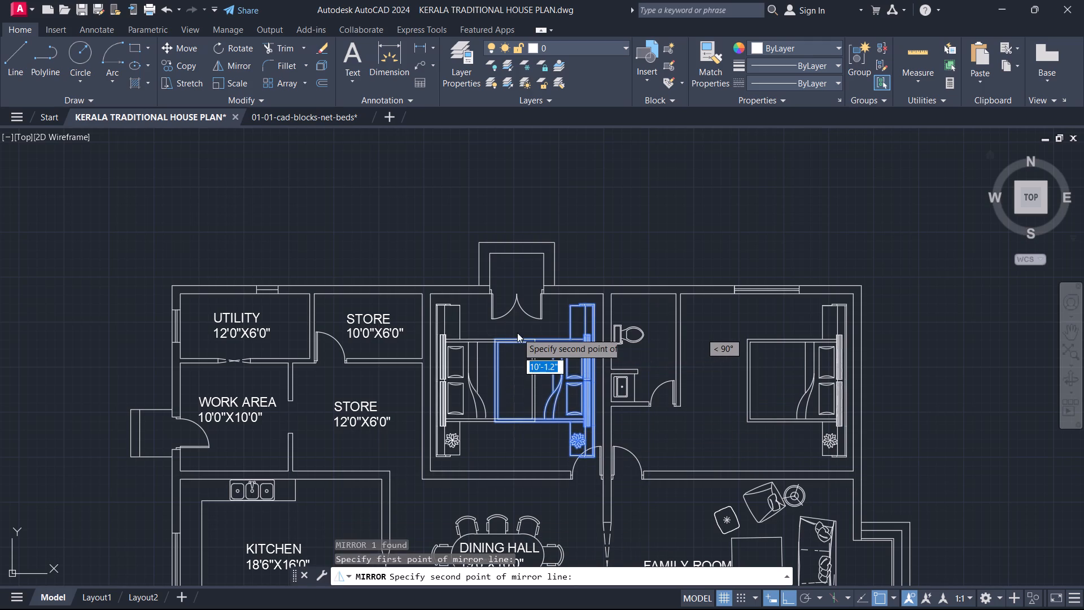
left_click(517, 333)
left_click_drag(534, 362, 517, 333)
Copy the wardrobe below the 10'8"X7'0" bath into the bedroom above the dining hall, placing it freely beside the bed with ortho off.
middle_click_drag(525, 386, 540, 399)
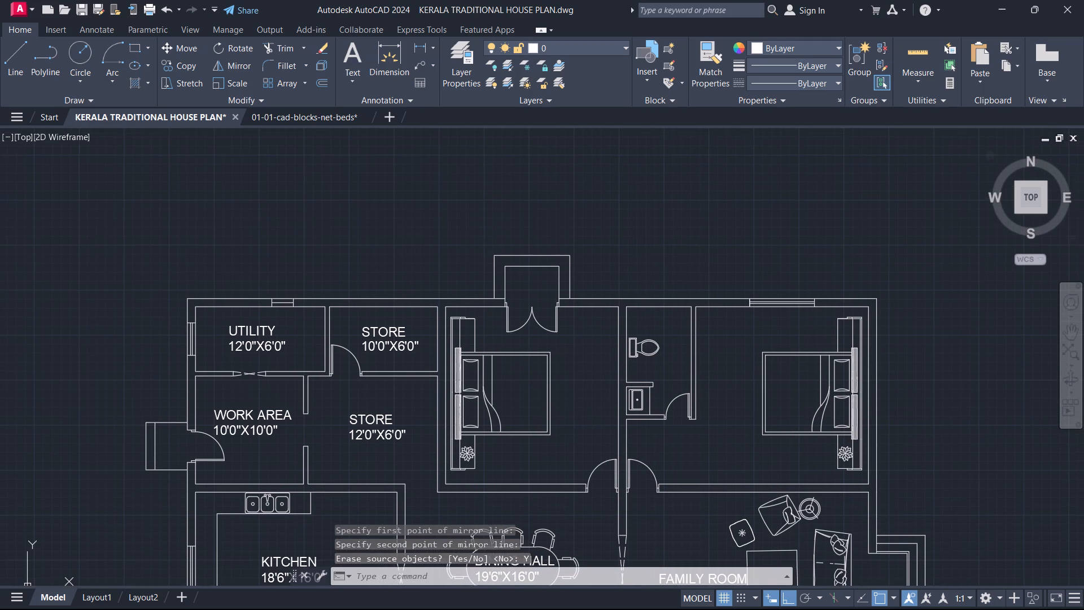
middle_click_drag(379, 489, 705, 316)
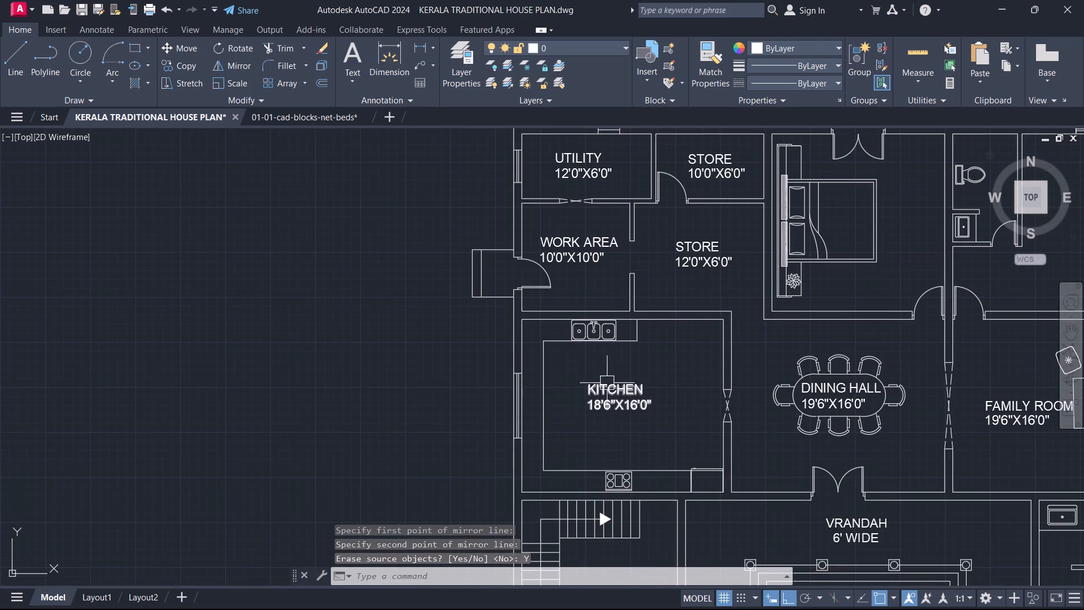
middle_click_drag(620, 488, 596, 229)
middle_click_drag(635, 482, 684, 315)
scroll(645, 460, "up", 1)
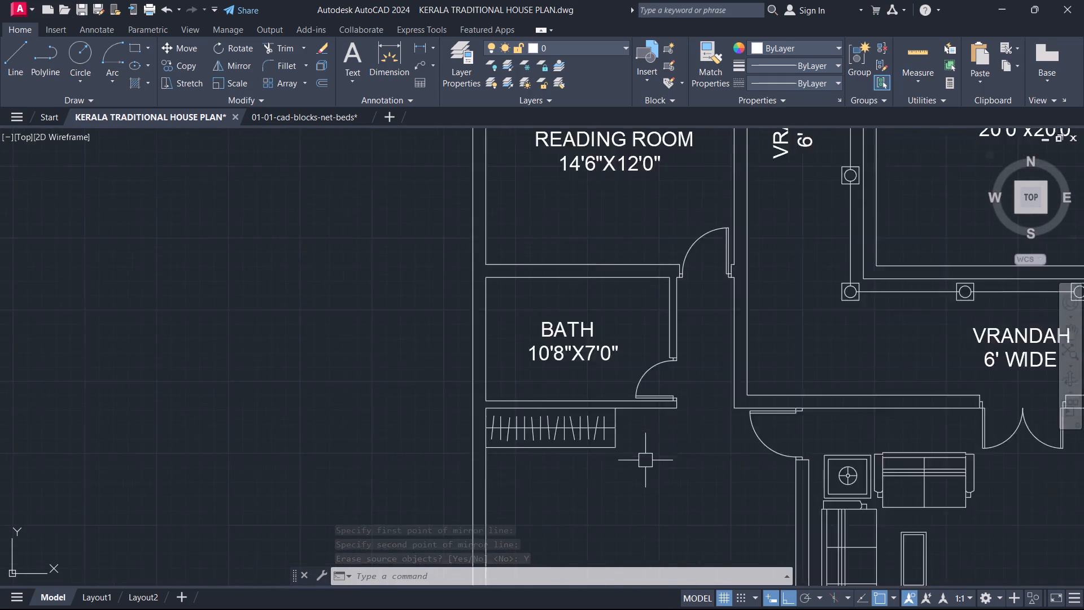
scroll(645, 460, "up", 1)
left_click_drag(645, 460, 622, 448)
left_click(399, 391)
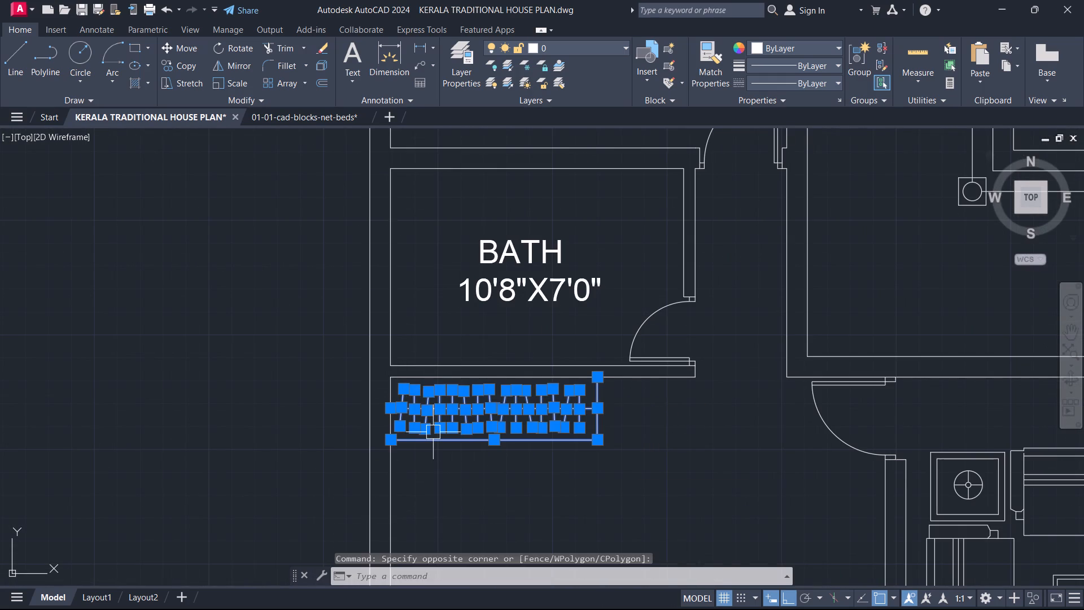
type("CO")
key("space")
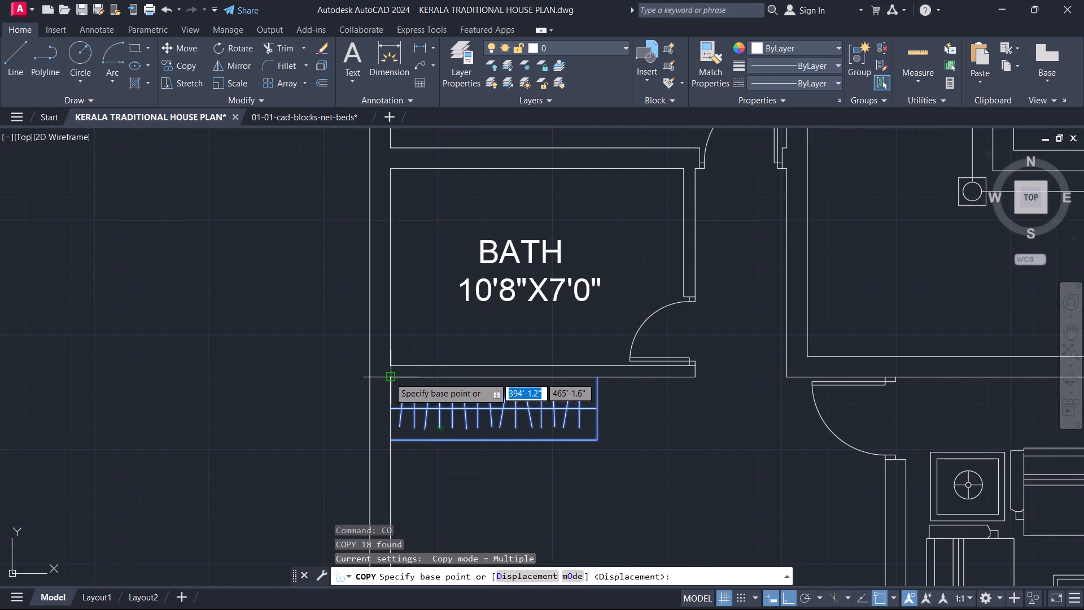
left_click(389, 376)
scroll(587, 398, "down", 1)
middle_click_drag(588, 394, 348, 609)
scroll(357, 609, "down", 3)
middle_click_drag(697, 185, 681, 510)
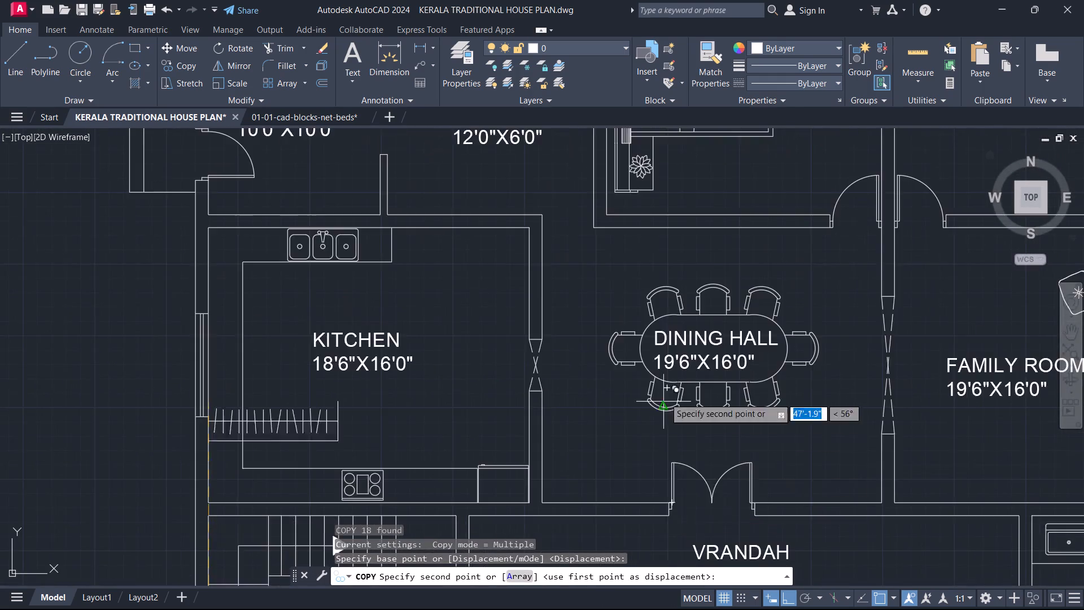
scroll(669, 384, "down", 2)
scroll(675, 304, "up", 4)
scroll(522, 357, "down", 3)
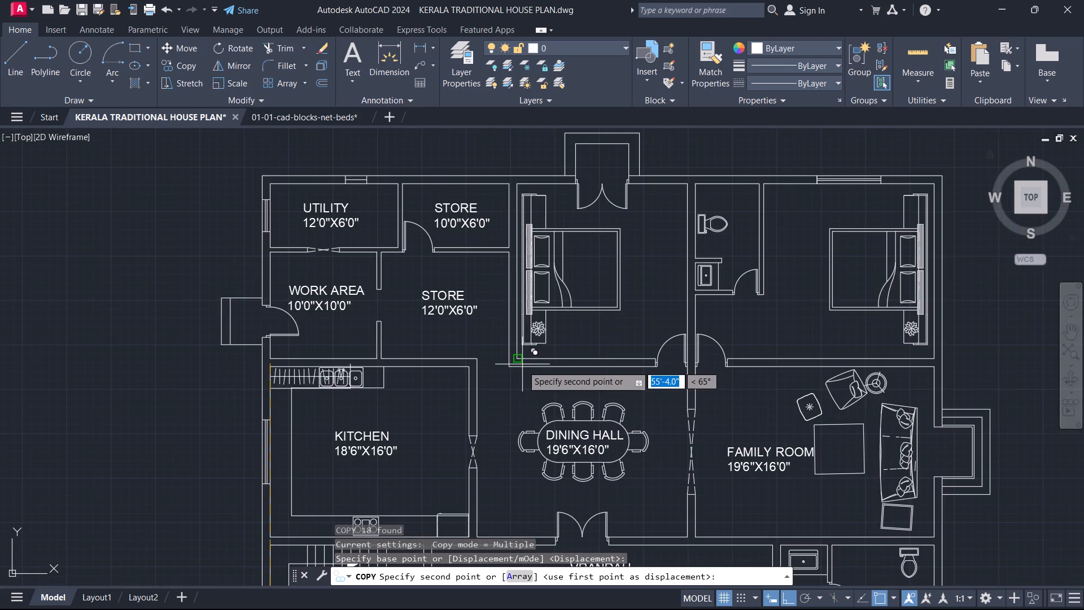
scroll(522, 365, "up", 2)
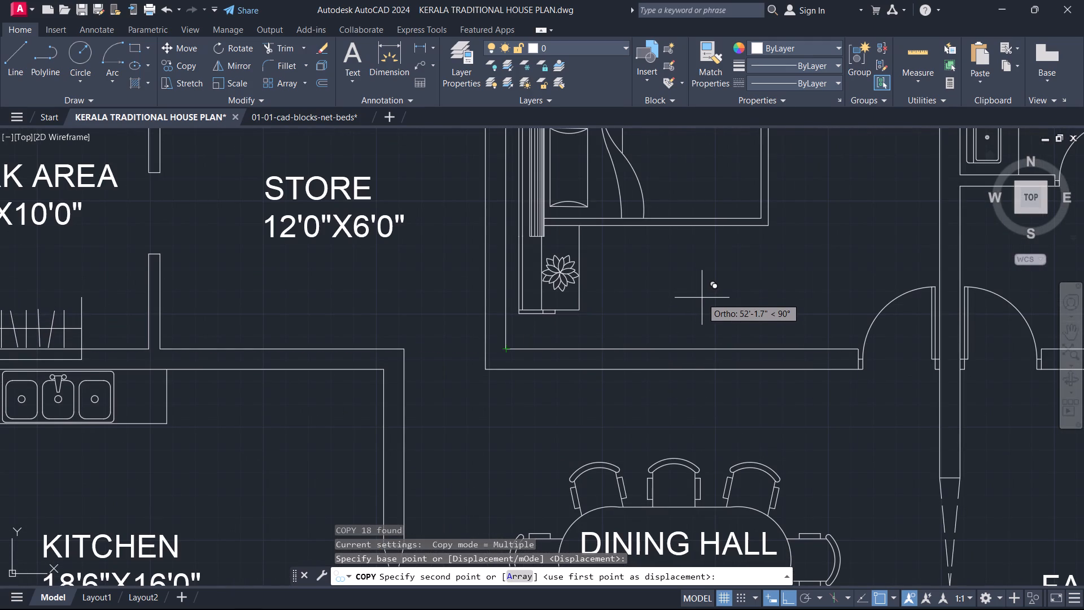
key("F8")
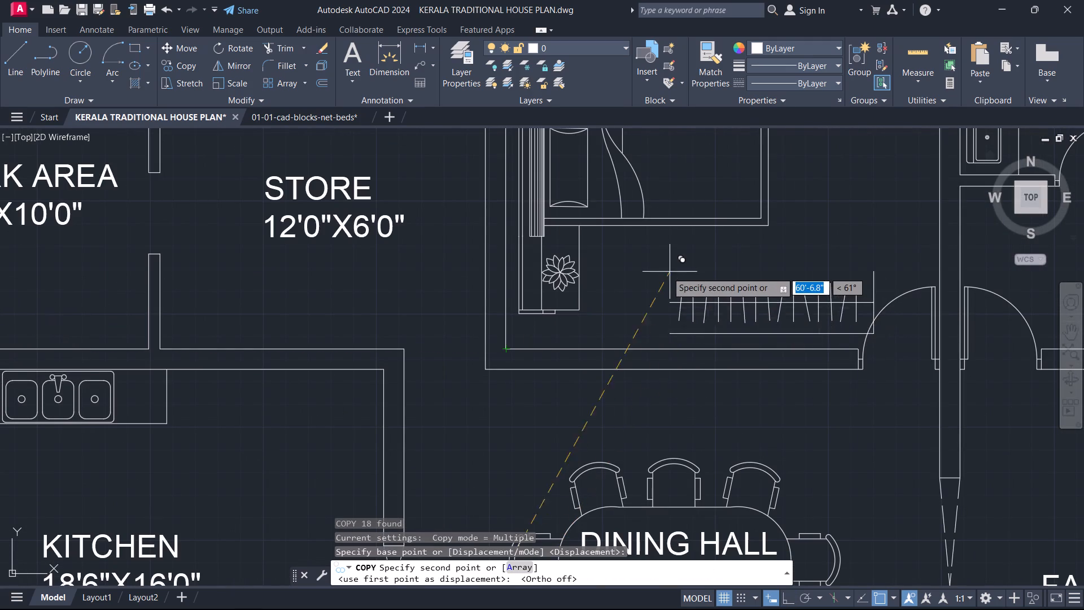
left_click(642, 269)
key("Escape")
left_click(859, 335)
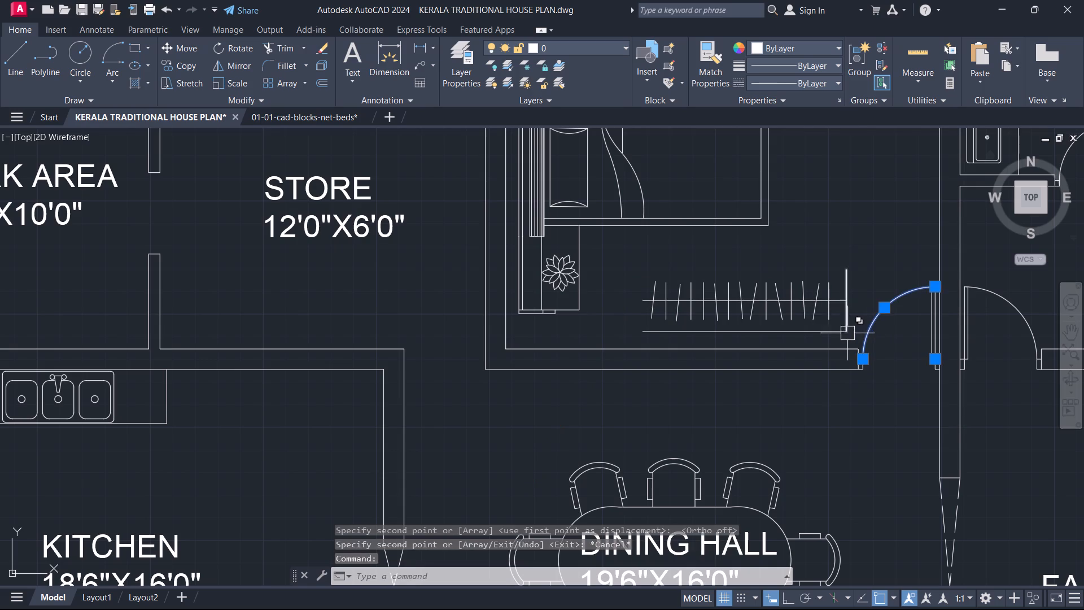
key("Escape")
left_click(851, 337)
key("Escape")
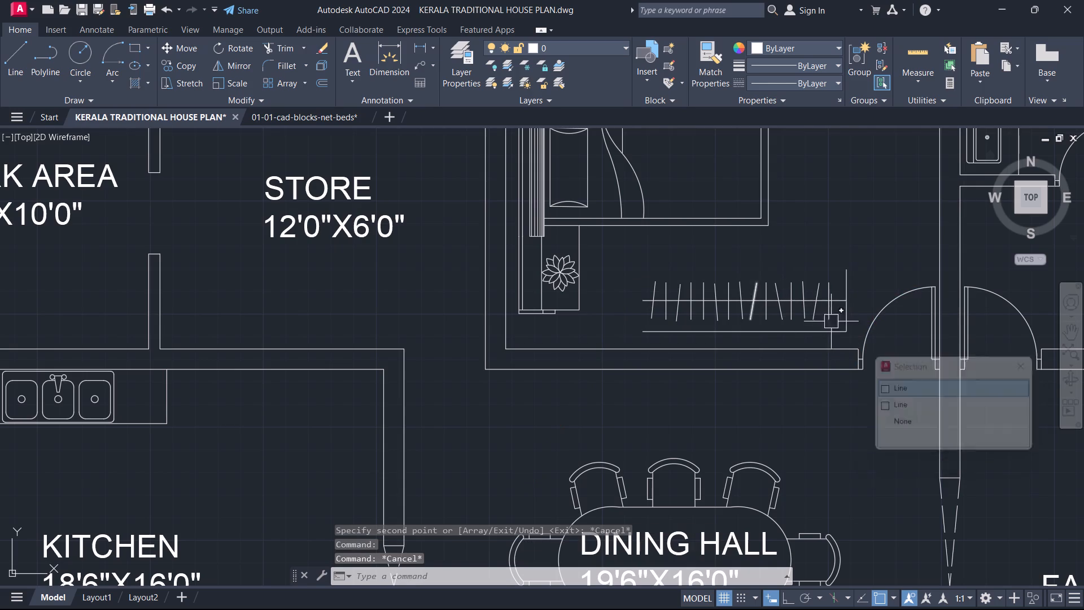
Rotate the whole copied wardrobe 180° with ortho on, using a base point just above it.
scroll(846, 339, "up", 2)
left_click_drag(849, 339, 841, 328)
middle_click_drag(508, 210, 701, 390)
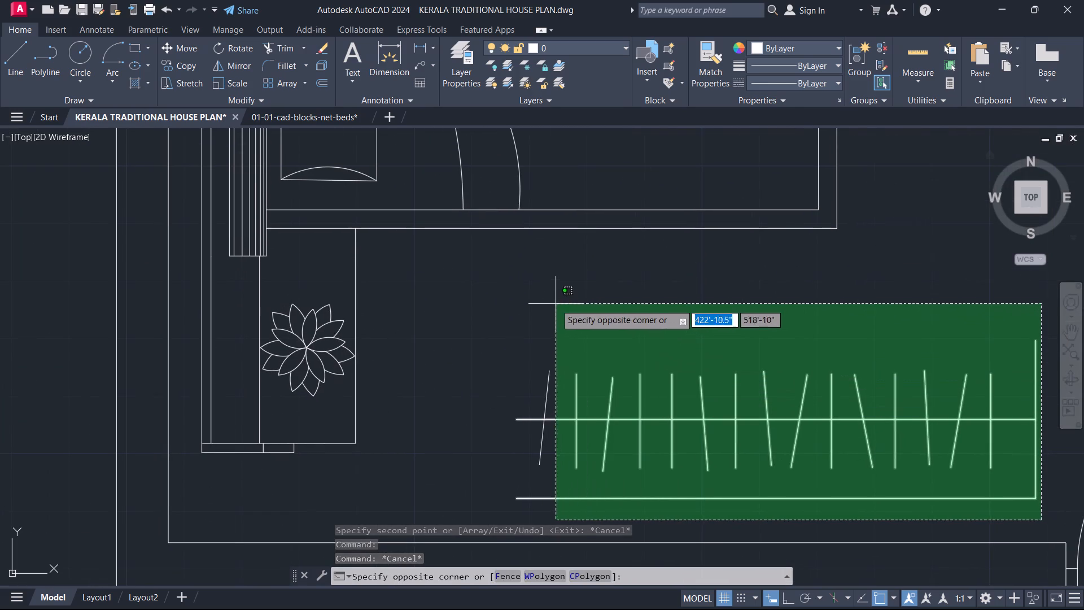
left_click(500, 300)
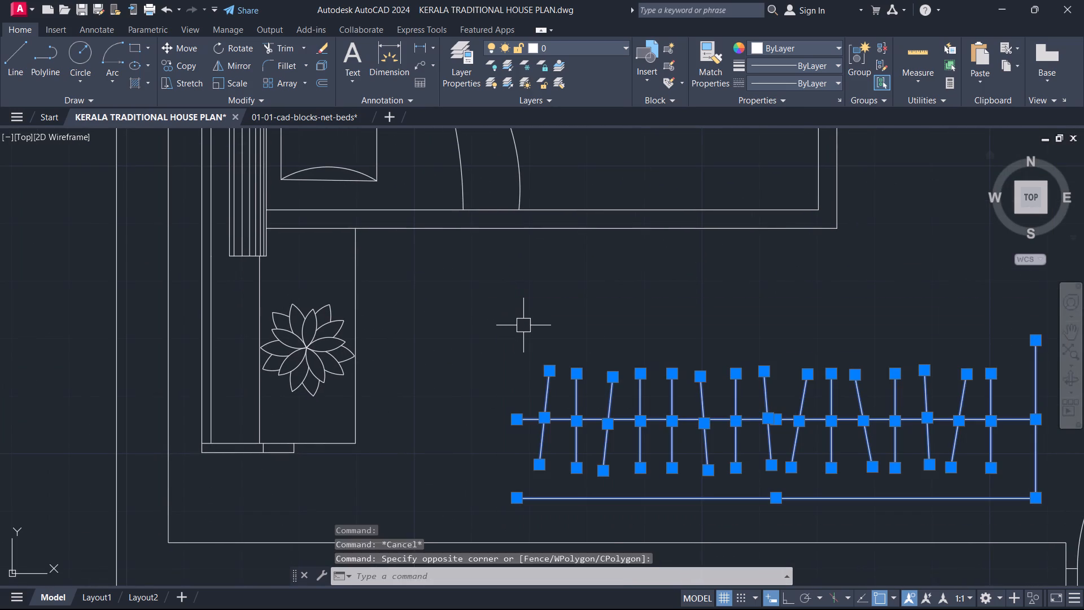
type("RO")
key("space")
left_click(568, 327)
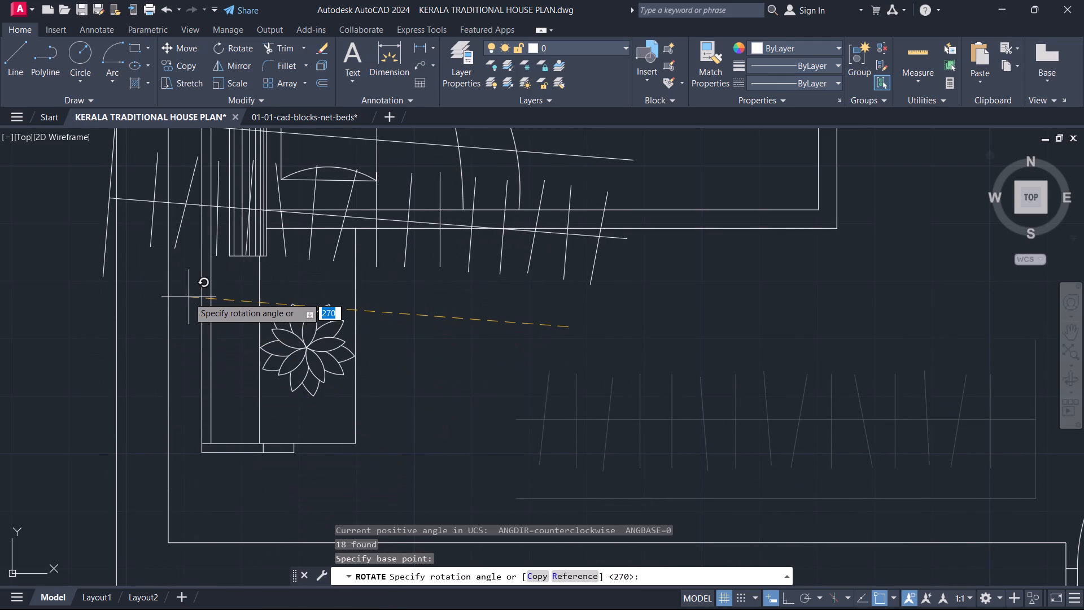
scroll(289, 410, "down", 4)
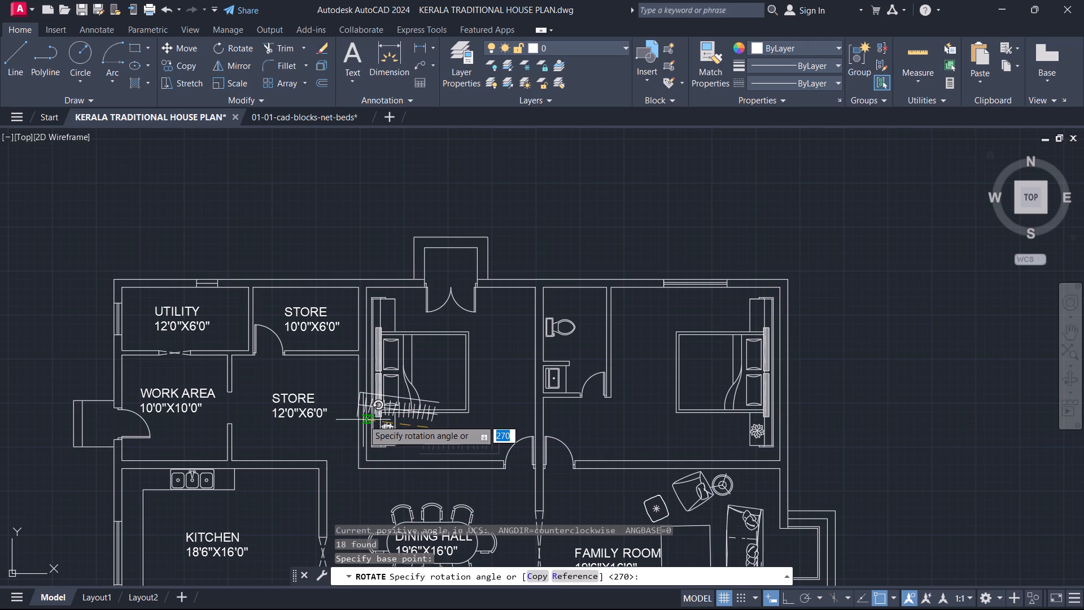
key("F8")
left_click(347, 430)
key("Escape")
scroll(394, 422, "up", 3)
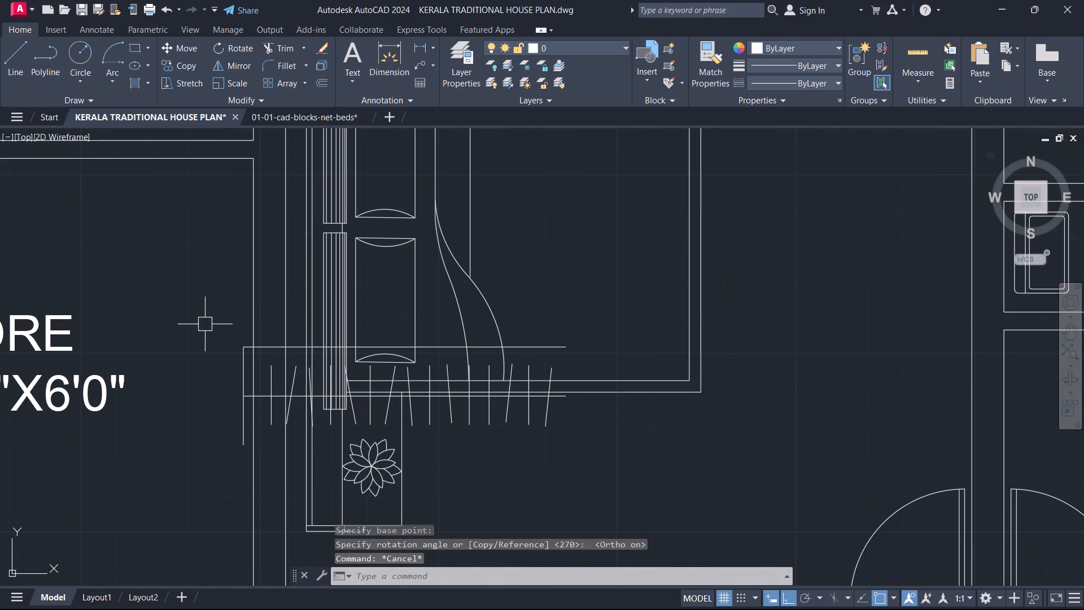
Move the rotated wardrobe down into the corner of the bedroom above the dining hall, onto the inner wall corner near the store.
left_click_drag(204, 324, 210, 326)
left_click(661, 458)
middle_click_drag(569, 494, 497, 405)
key("m")
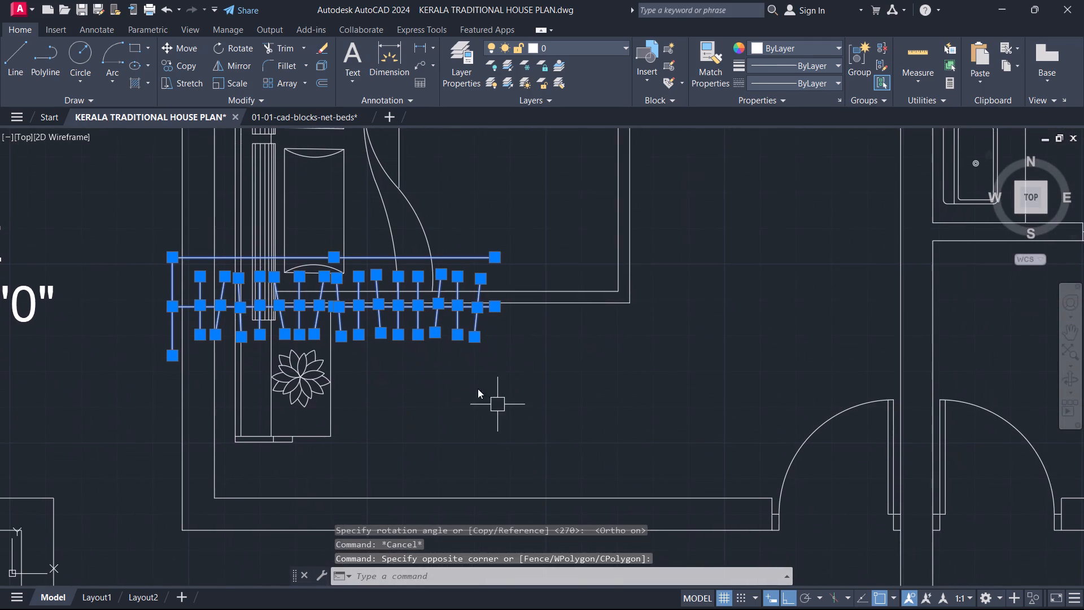
key("space")
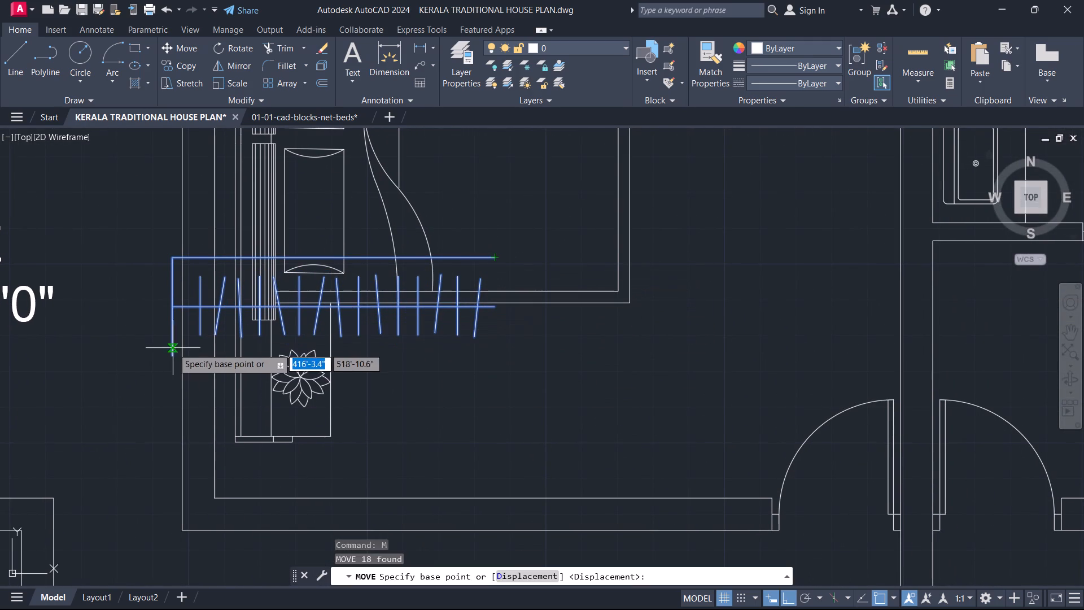
left_click(176, 354)
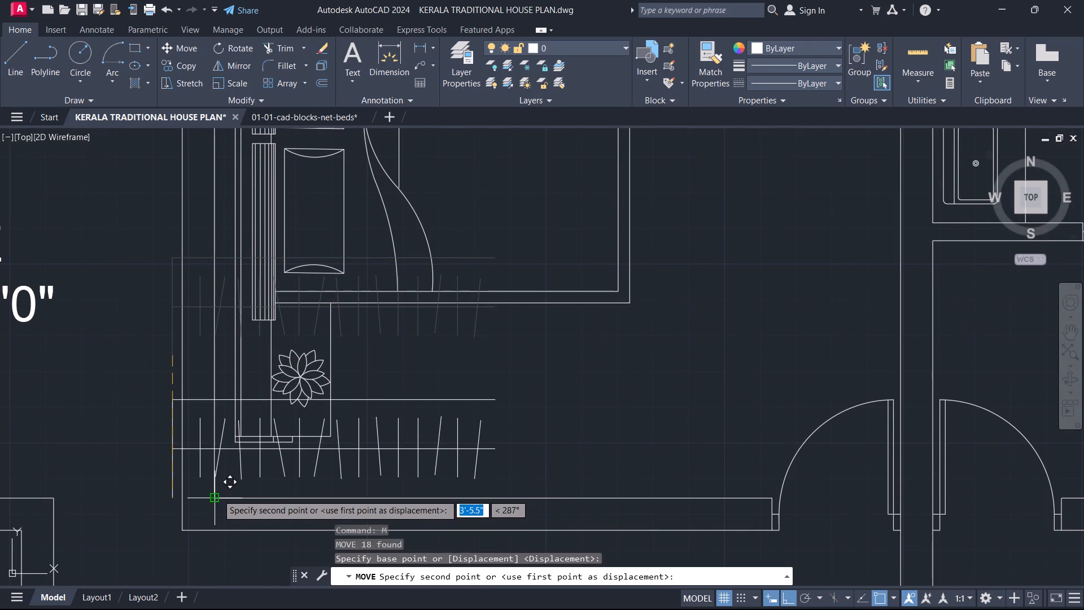
left_click(216, 494)
key("Escape")
Scale the bed with side tables in the bedroom above the dining hall down slightly, using a base point near its lower pillow.
middle_click_drag(370, 472, 469, 522)
left_click_drag(449, 393, 443, 389)
left_click(386, 368)
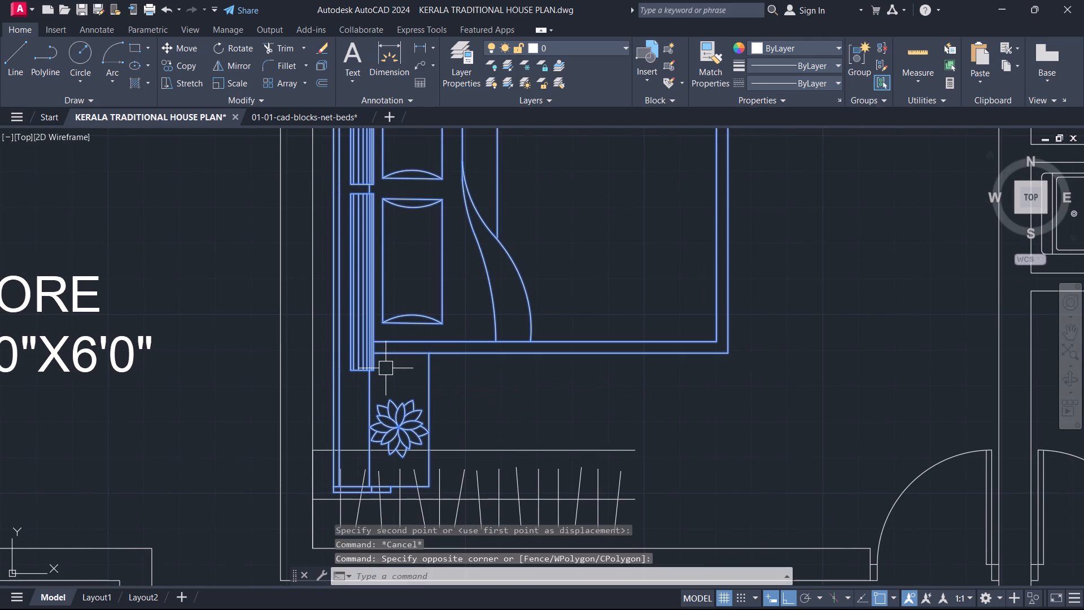
type("SC")
key("space")
left_click(390, 363)
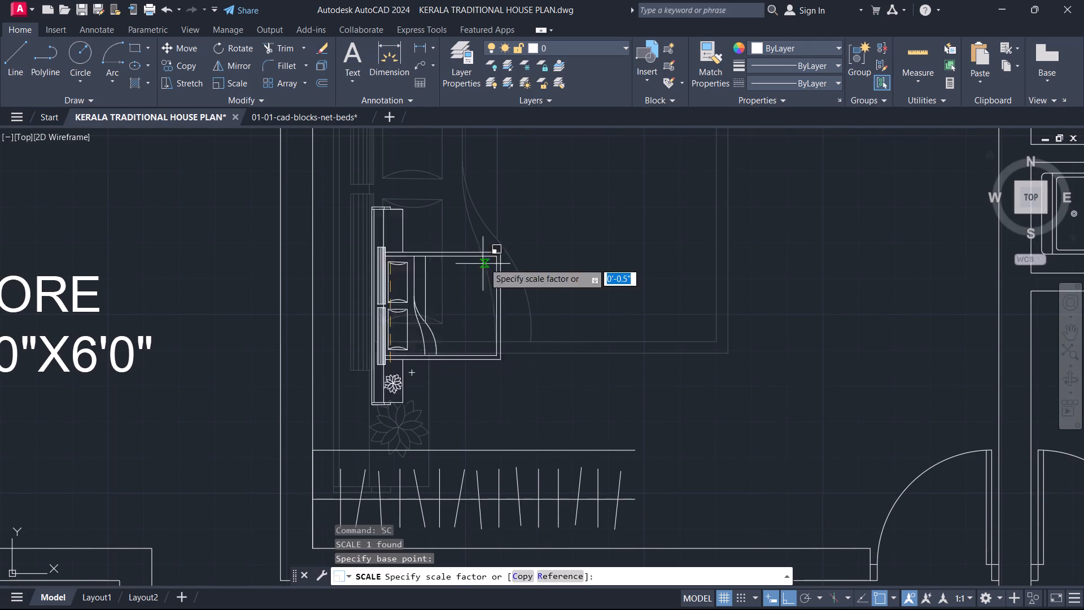
scroll(596, 221, "down", 2)
middle_click_drag(596, 221, 537, 394)
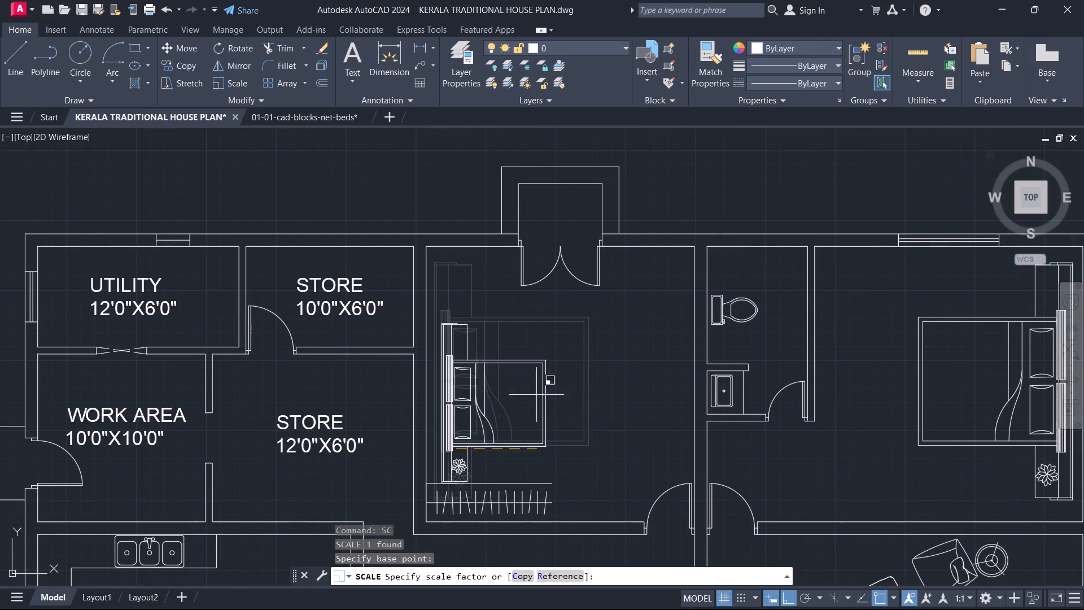
left_click(552, 338)
key("Escape")
Move the scaled bed with side tables straight up slightly so it clears the wardrobe below.
left_click(526, 358)
left_click(457, 329)
type("M")
key("space")
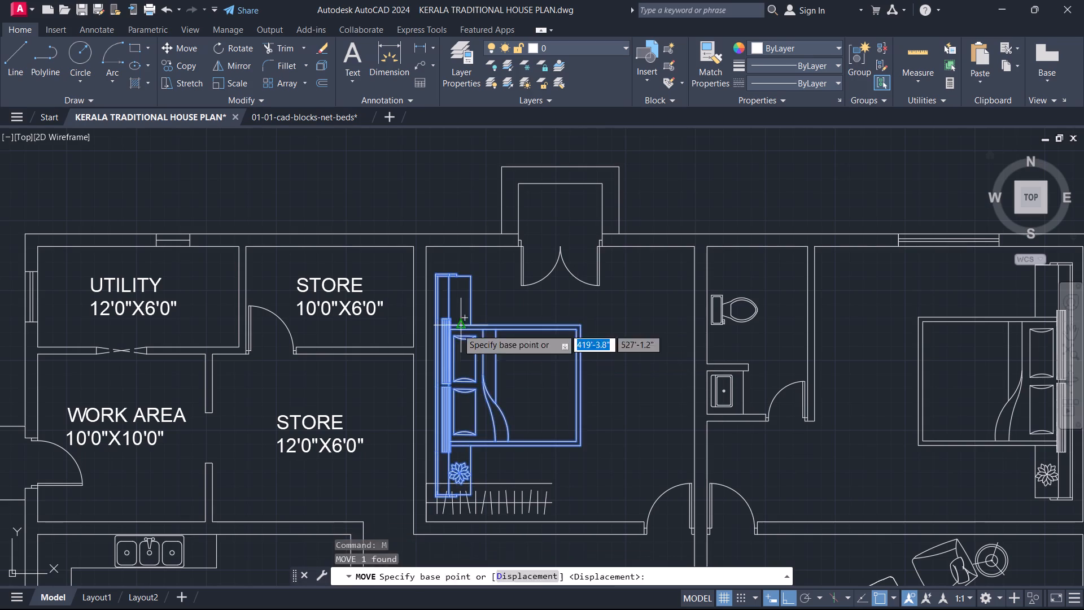
left_click(457, 329)
left_click(460, 310)
key("Escape")
Draw a vertical line closing the wardrobe's open end, from its upper edge down to the room's bottom wall.
middle_click_drag(501, 413, 490, 325)
scroll(519, 396, "up", 2)
key("l")
key("space")
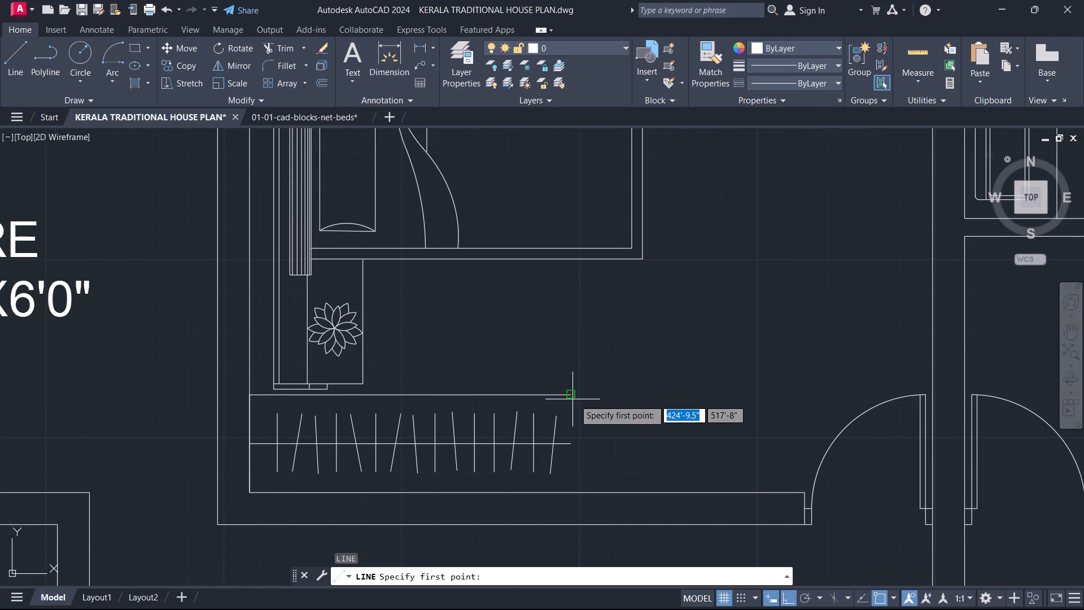
left_click(575, 399)
left_click(573, 492)
key("Escape")
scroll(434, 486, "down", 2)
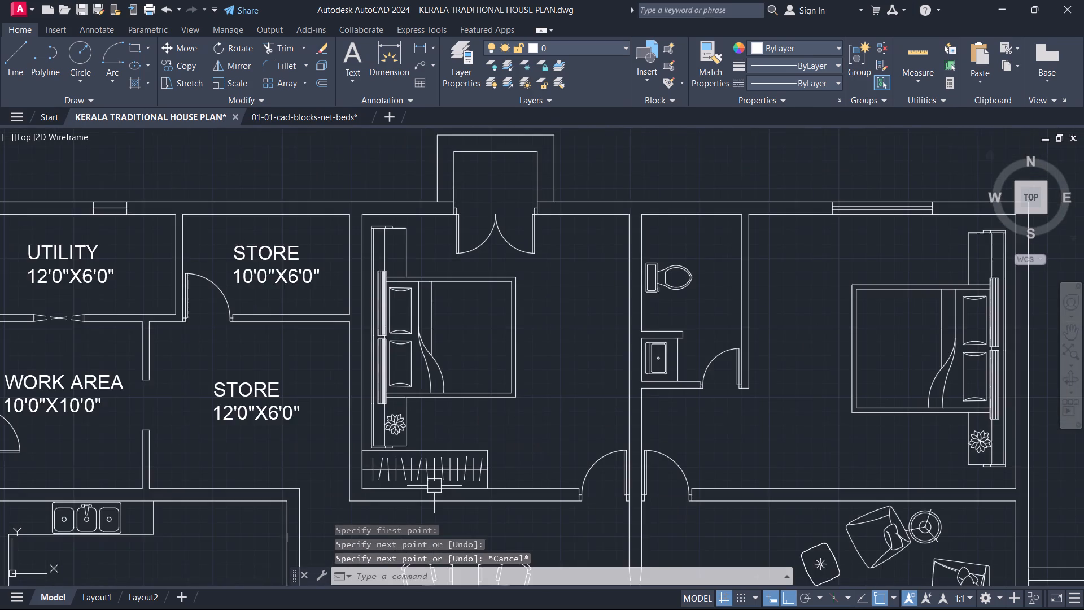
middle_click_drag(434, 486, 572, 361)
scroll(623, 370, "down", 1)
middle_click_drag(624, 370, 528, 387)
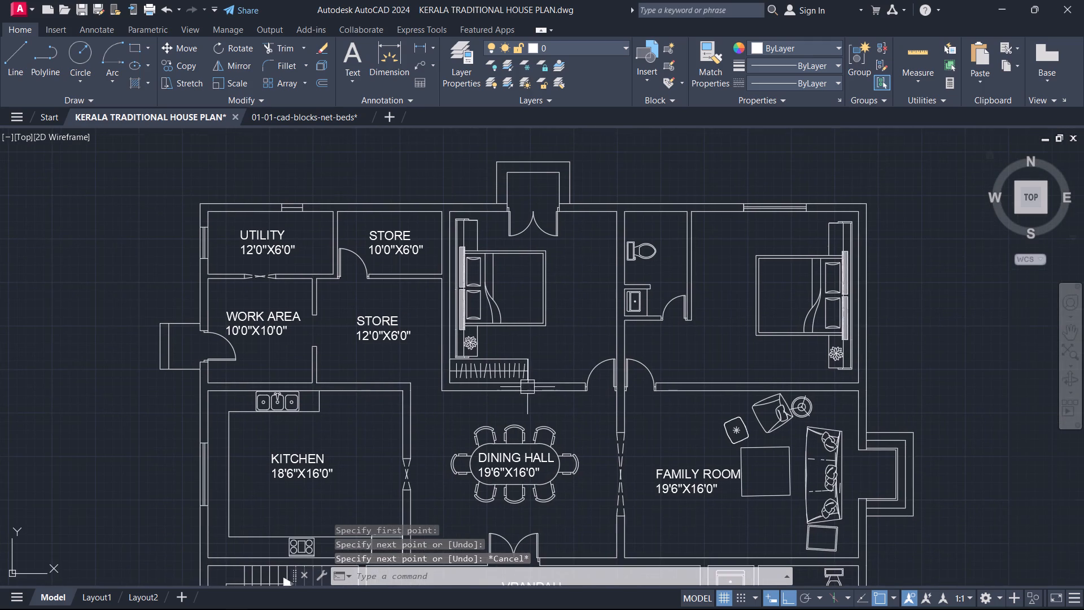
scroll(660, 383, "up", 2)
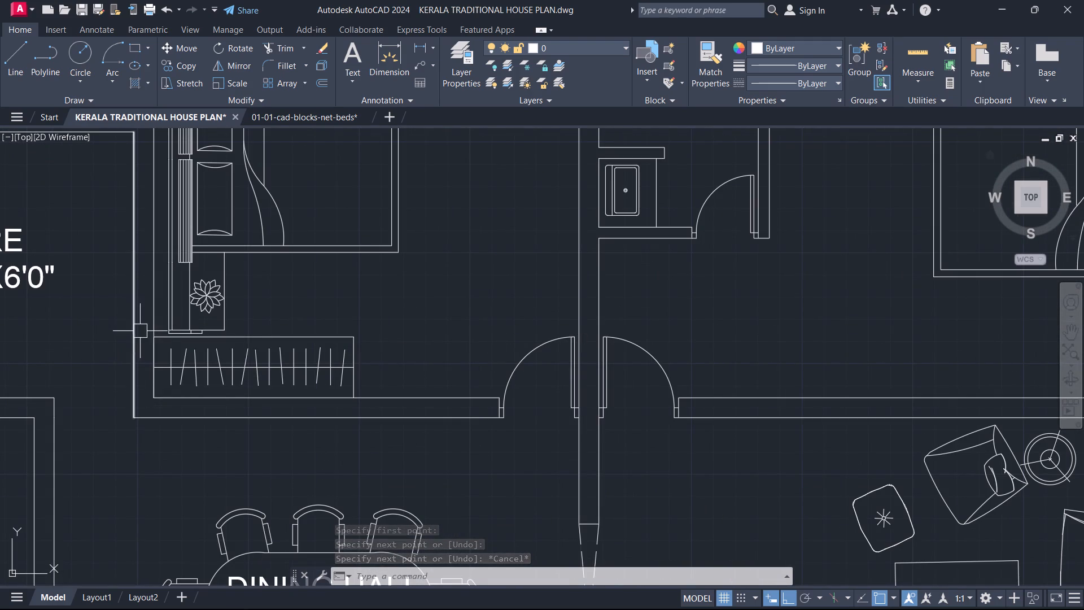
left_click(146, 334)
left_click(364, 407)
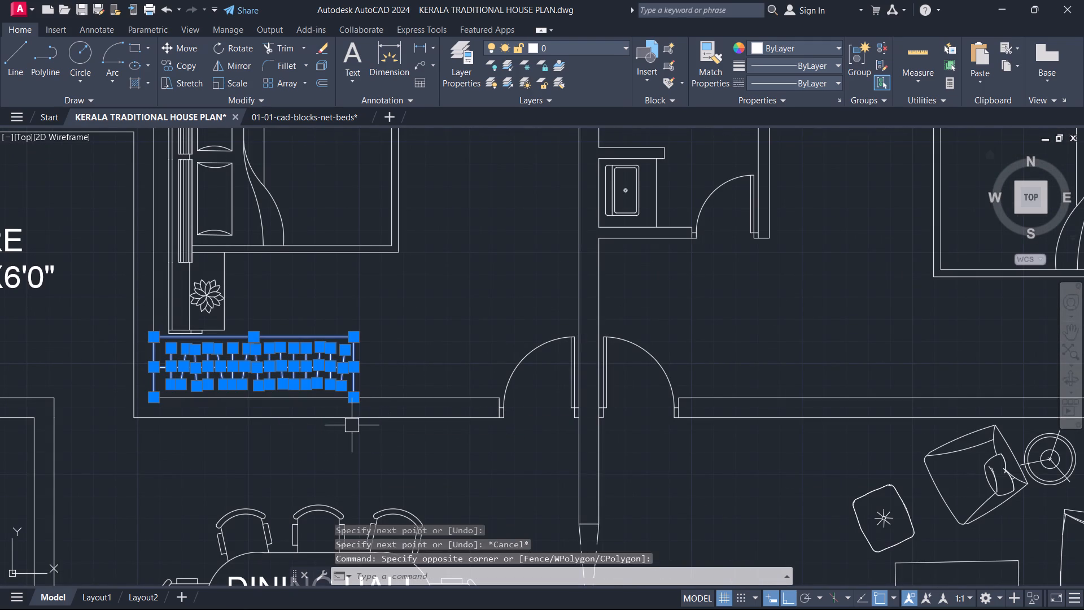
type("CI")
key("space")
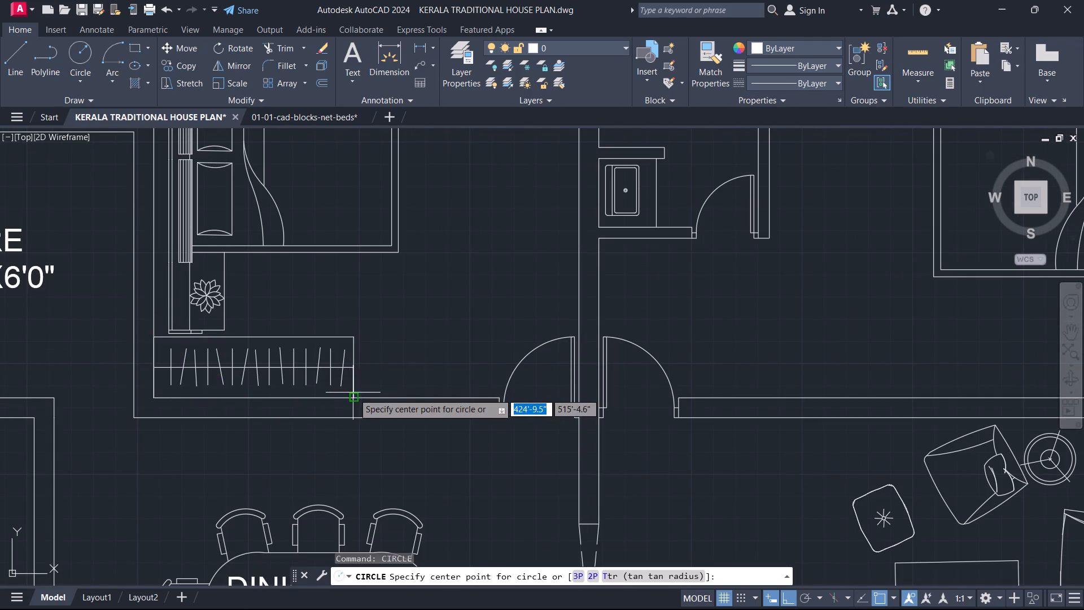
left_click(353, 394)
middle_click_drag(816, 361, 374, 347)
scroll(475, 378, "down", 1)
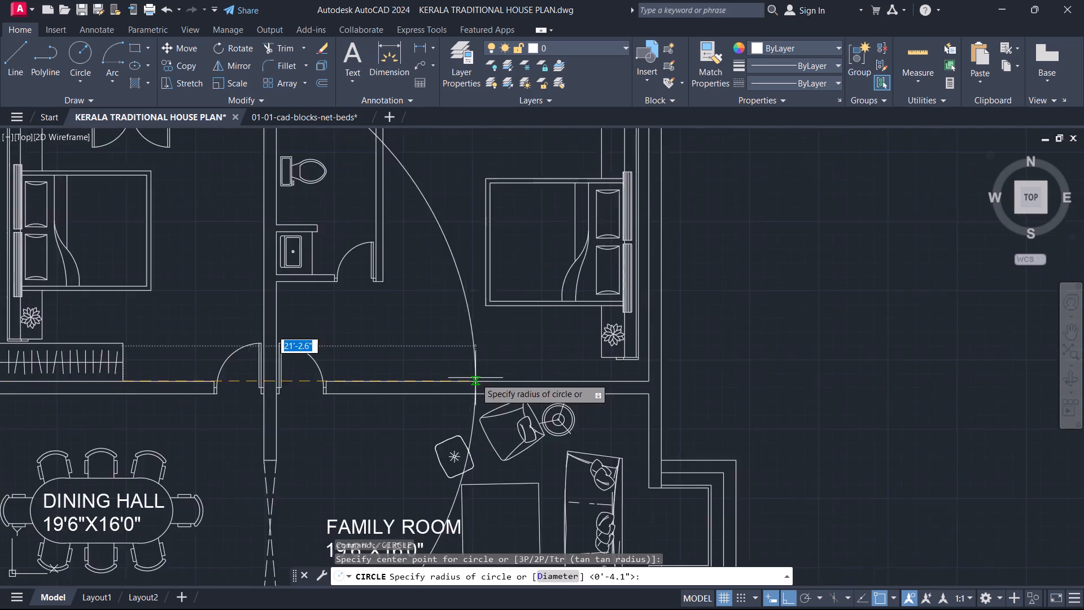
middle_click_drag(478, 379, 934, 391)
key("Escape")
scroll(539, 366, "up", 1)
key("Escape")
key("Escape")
Copy the completed wardrobe straight across along the bottom wall into the bedroom above the family room, stopping short of the side table.
scroll(389, 354, "up", 2)
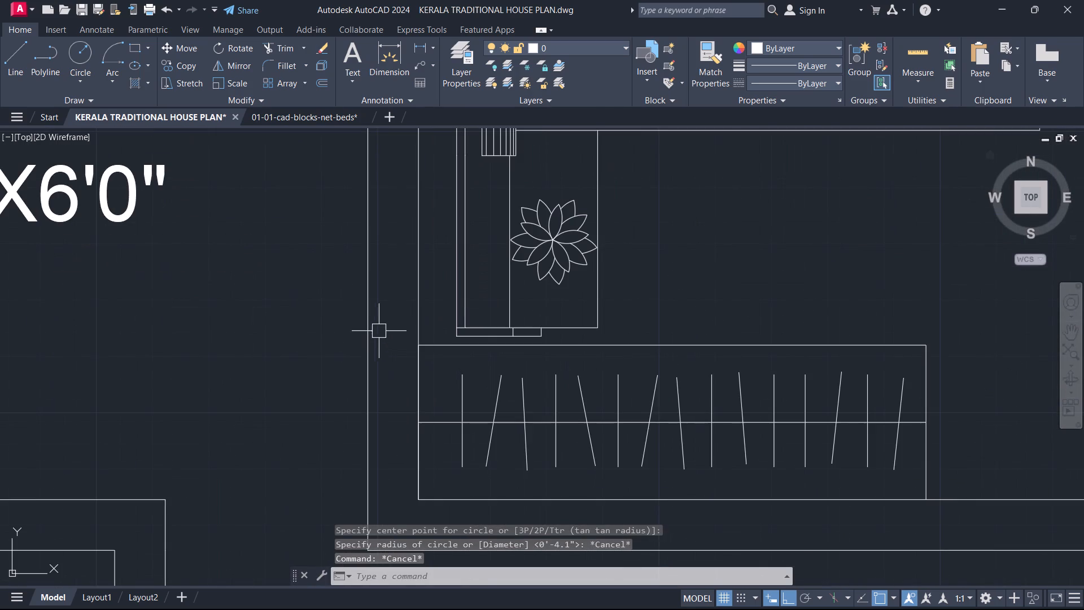
left_click(377, 324)
middle_click_drag(863, 472, 719, 313)
left_click(842, 367)
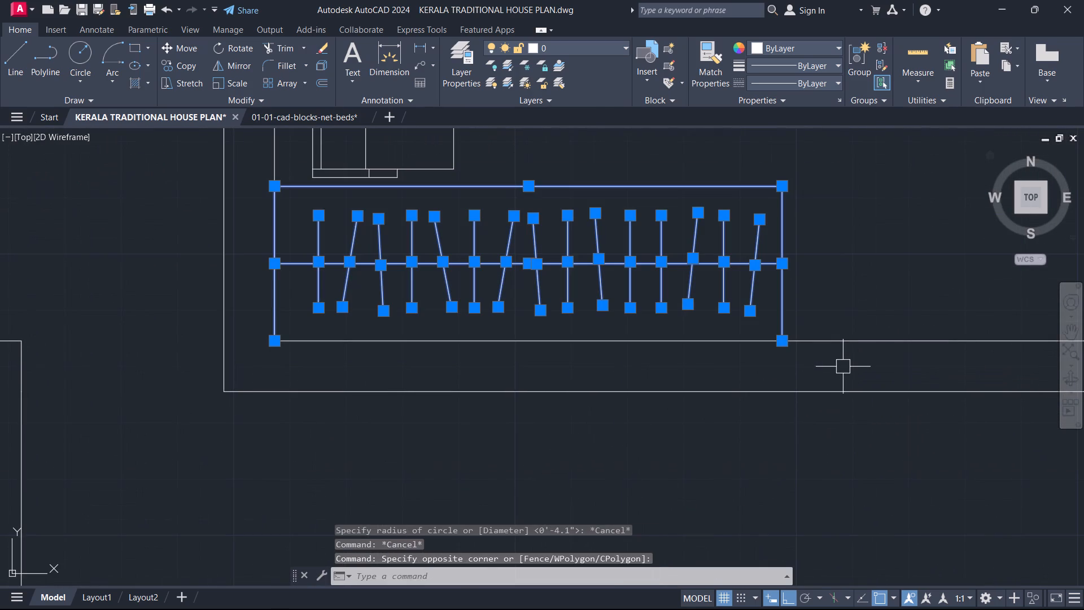
type("CO")
key("space")
left_click(781, 339)
scroll(846, 372, "down", 4)
middle_click_drag(846, 372, 630, 358)
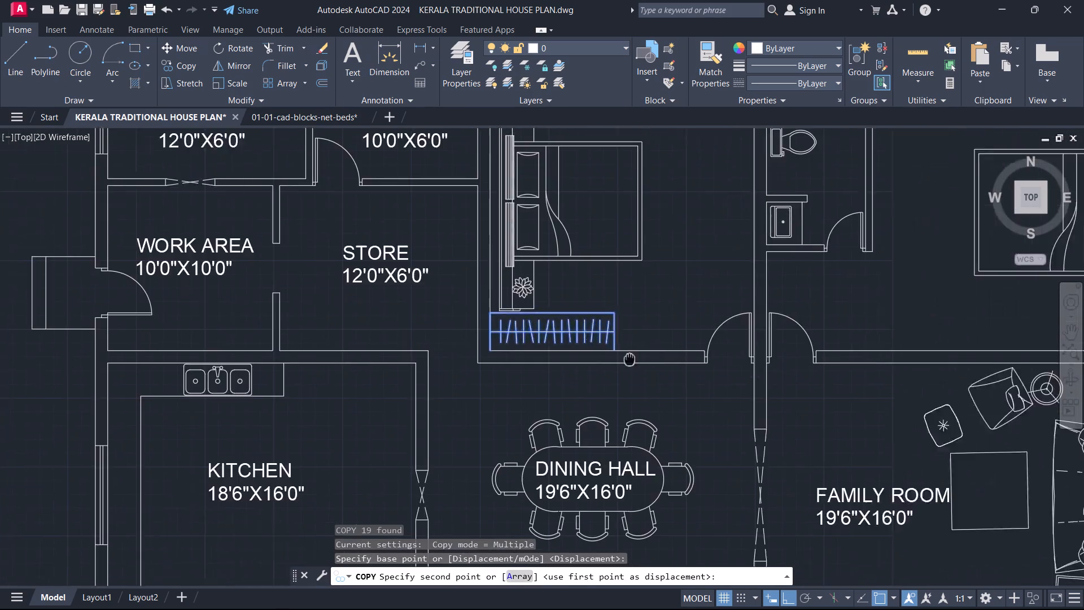
middle_click_drag(630, 358, 379, 363)
scroll(751, 356, "up", 2)
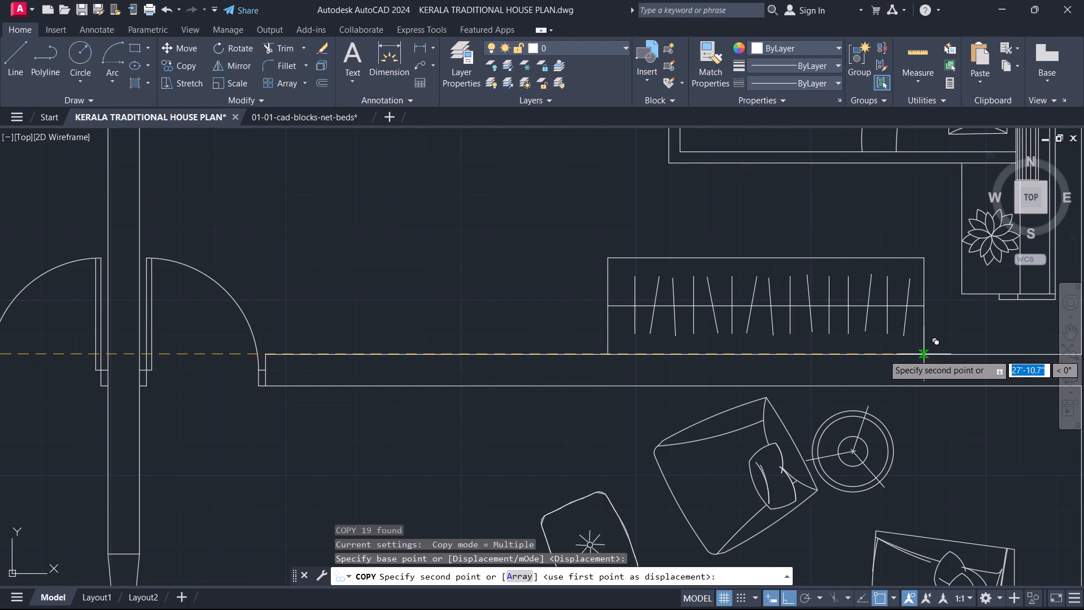
left_click(914, 352)
key("Escape")
Copy the double bed from the bedroom above the family room straight across to the empty space outside the exterior wall.
scroll(724, 345, "down", 5)
middle_click_drag(513, 399, 607, 302)
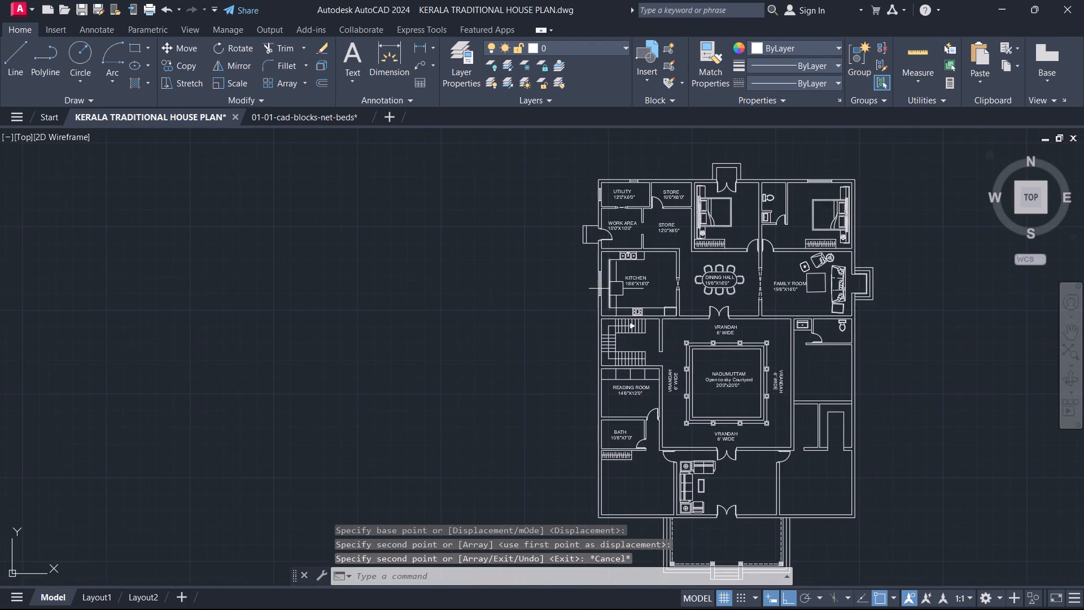
scroll(761, 391, "up", 1)
middle_click_drag(770, 409, 600, 425)
middle_click_drag(706, 359, 674, 471)
scroll(641, 268, "up", 2)
left_click(650, 247)
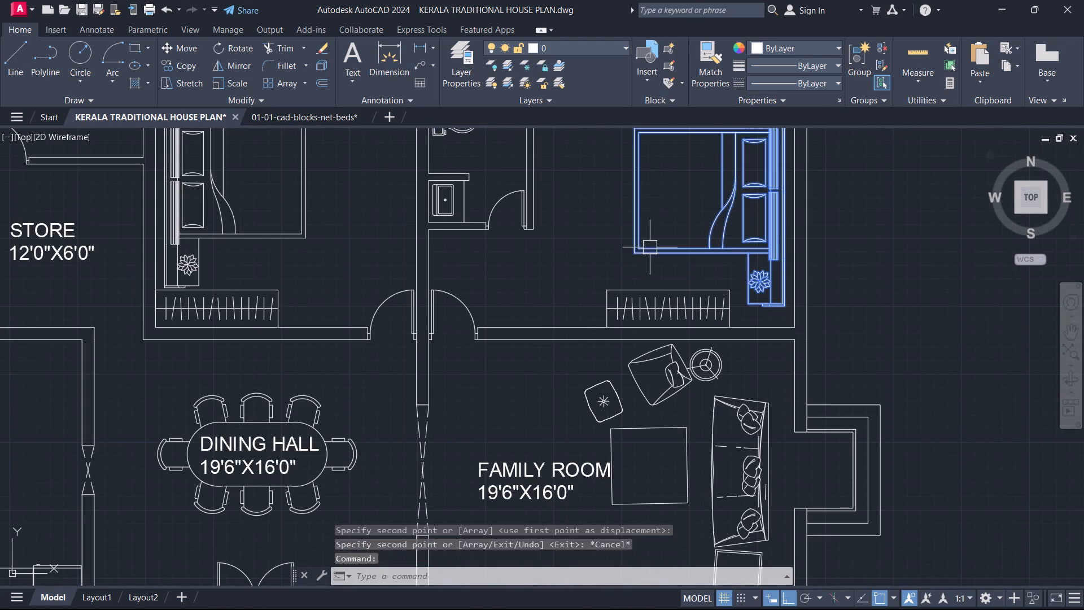
key("c")
type("O")
key("space")
left_click(645, 246)
scroll(826, 371, "down", 2)
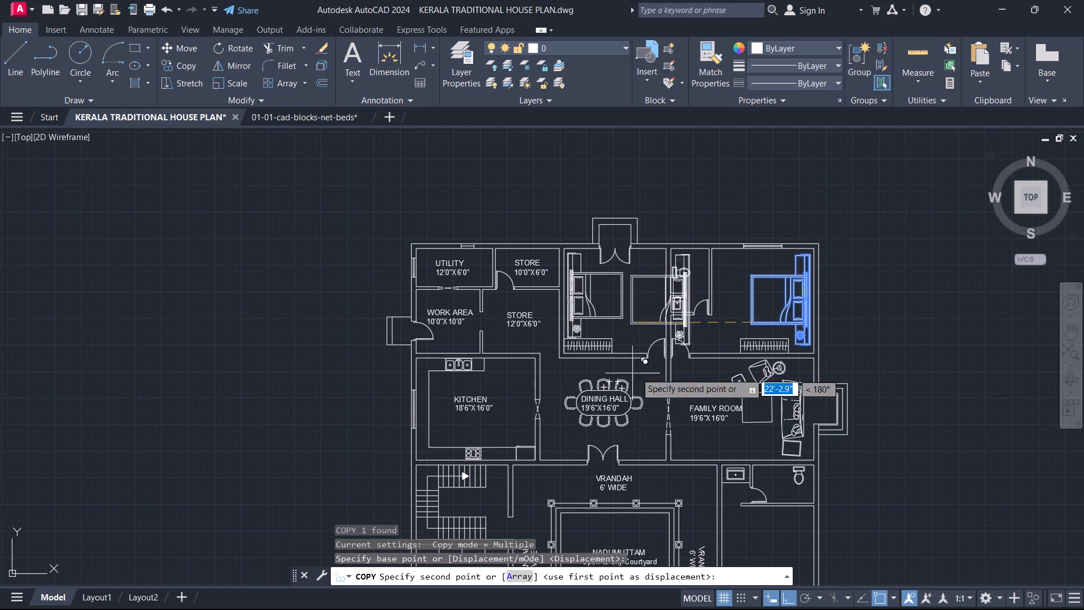
left_click(876, 345)
key("Escape")
Rotate the bed copy outside the plan 90° so its headboard faces up.
left_click(933, 329)
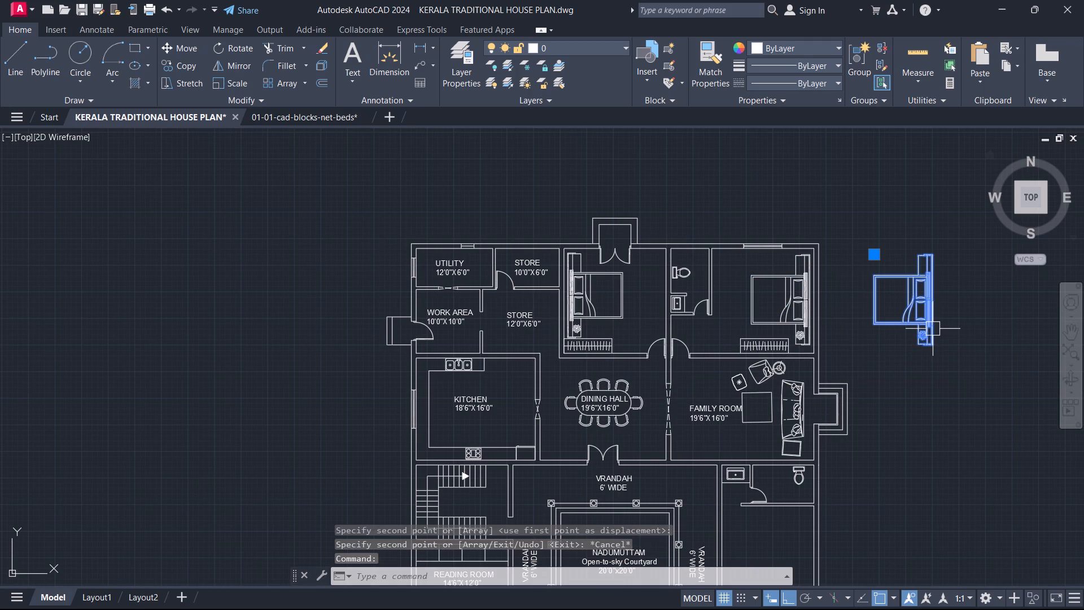
key("r")
type("O")
key("space")
left_click(886, 272)
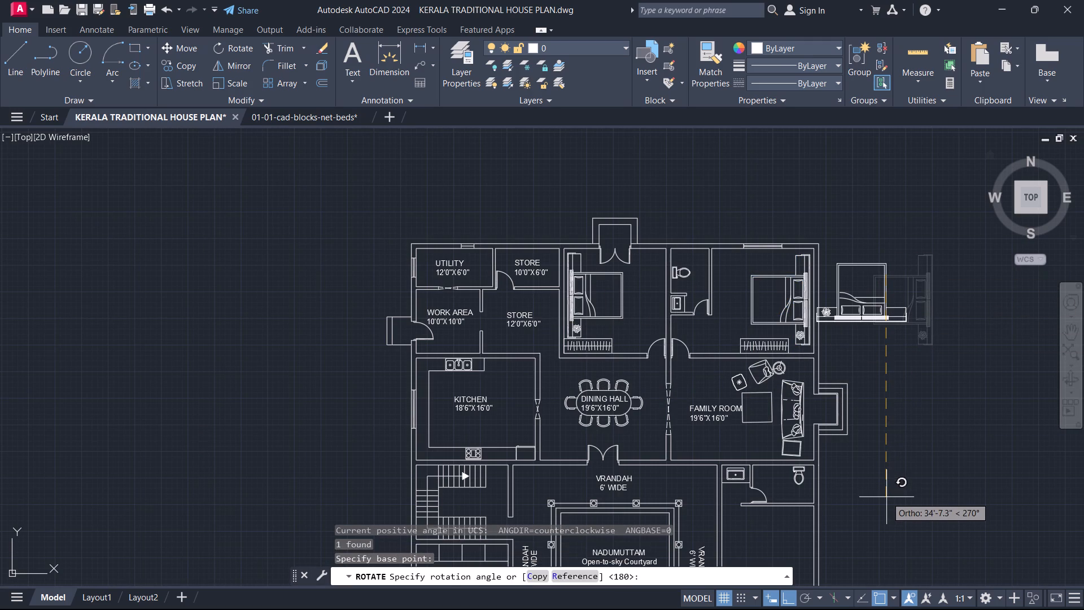
left_click(868, 199)
key("Escape")
Move the rotated bed with ortho off into the room east of the courtyard, setting its headboard against the toilet's lower wall.
left_click_drag(946, 302, 943, 297)
left_click(865, 197)
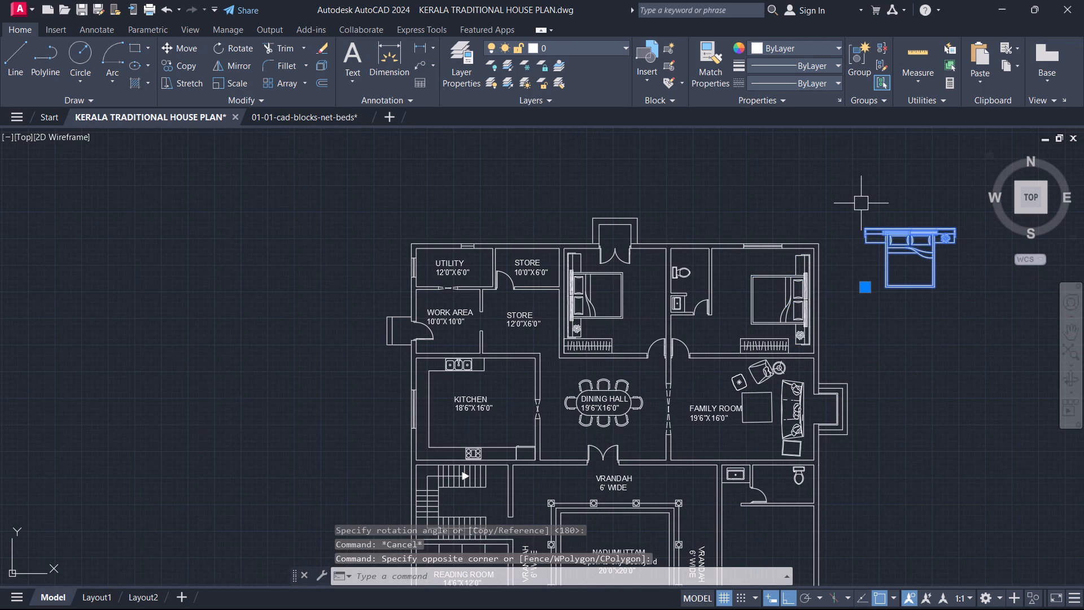
key("m")
key("space")
scroll(889, 243, "up", 3)
middle_click_drag(954, 193, 777, 297)
left_click(775, 278)
scroll(784, 409, "down", 1)
middle_click_drag(784, 409, 752, 223)
middle_click_drag(619, 502, 743, 326)
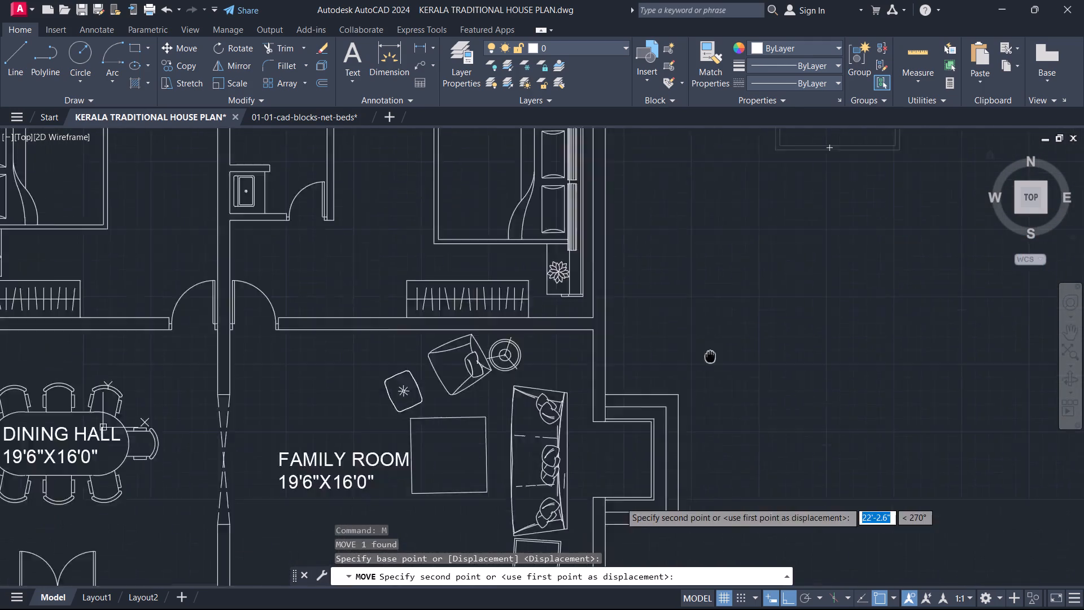
middle_click_drag(743, 326, 978, 190)
key("F8")
middle_click_drag(860, 487, 843, 441)
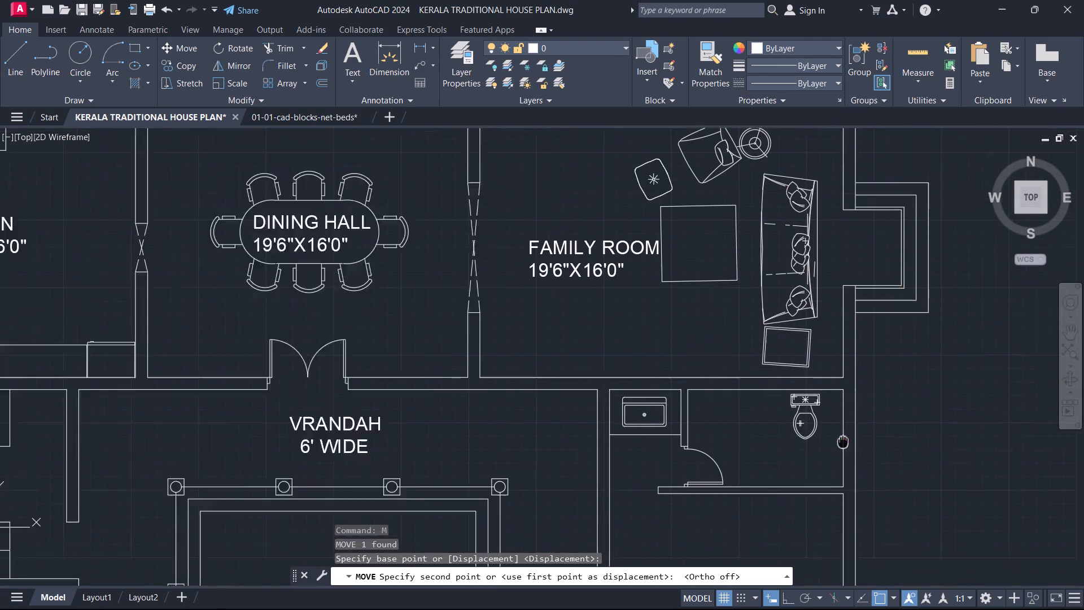
middle_click_drag(843, 441, 781, 174)
scroll(678, 252, "up", 2)
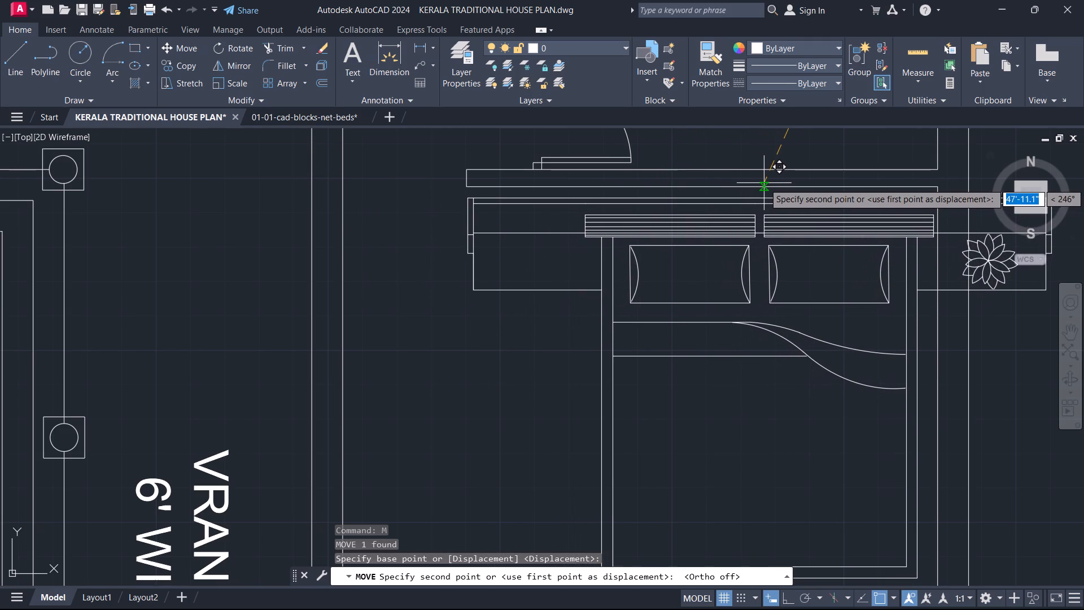
left_click(764, 183)
key("Escape")
Explode the bed block placed below the toilet wall.
left_click(763, 228)
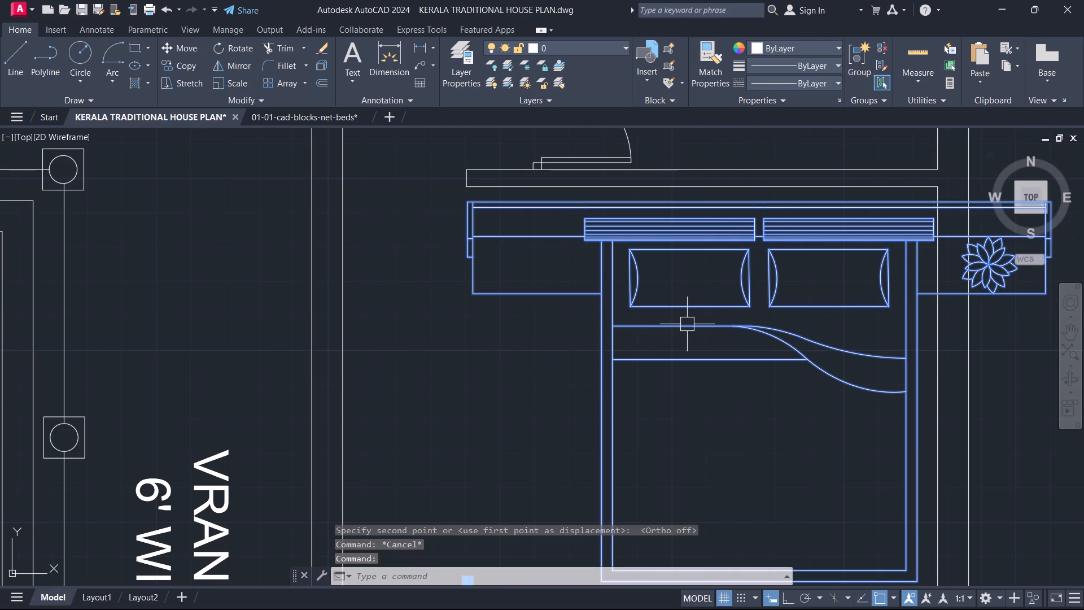
type("X")
key("space")
Erase the exploded bed's side table with the flower plant that crosses the exterior wall.
middle_click_drag(736, 387, 351, 300)
scroll(736, 387, "down", 1)
scroll(477, 266, "up", 2)
middle_click_drag(492, 251, 497, 297)
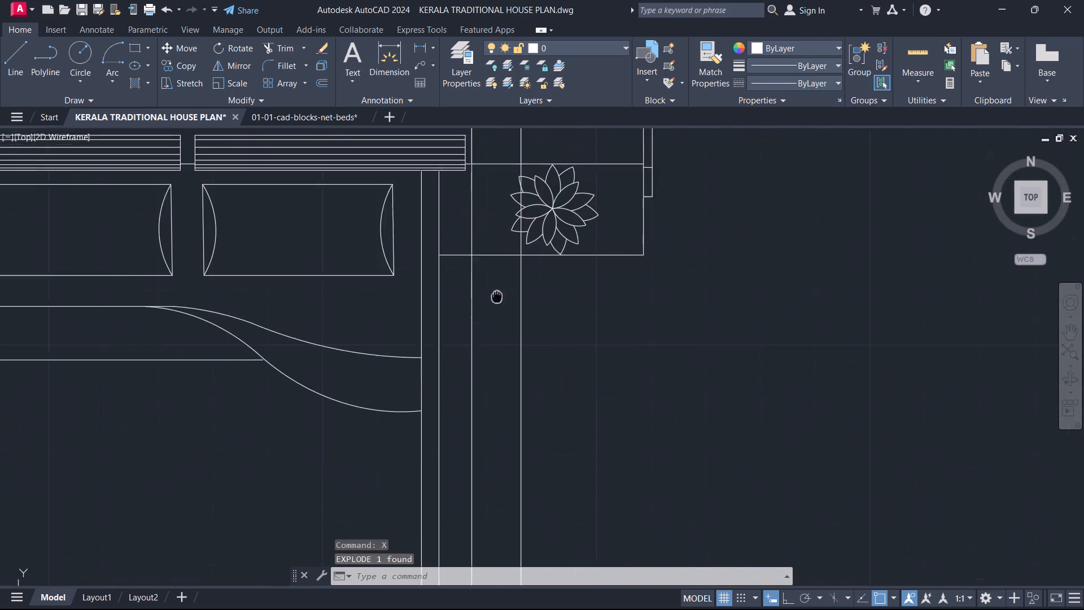
middle_click_drag(497, 297, 481, 361)
left_click_drag(628, 341, 618, 328)
left_click(542, 192)
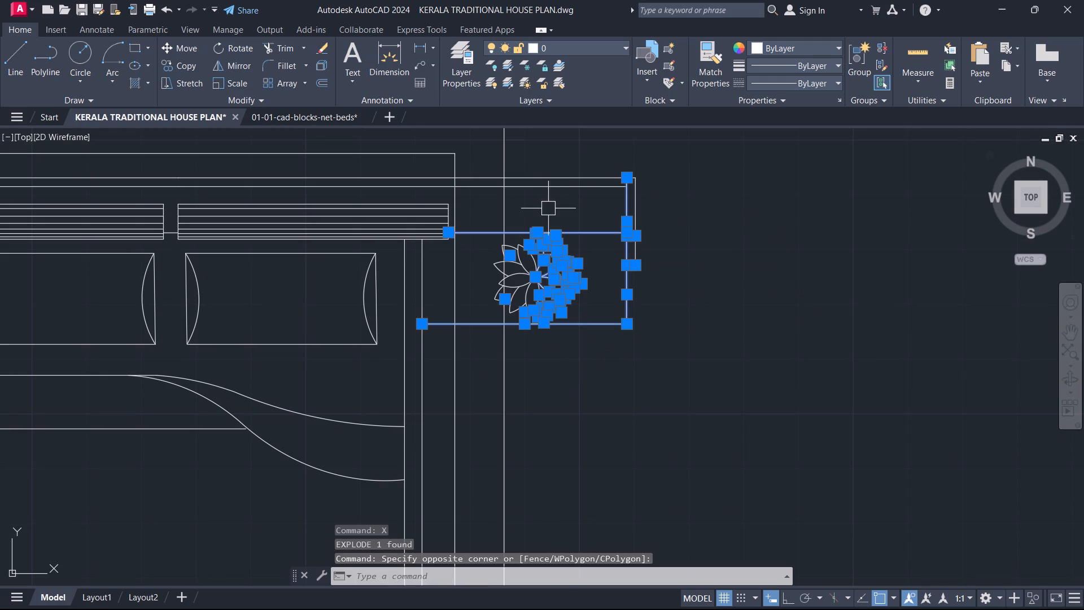
key("Delete")
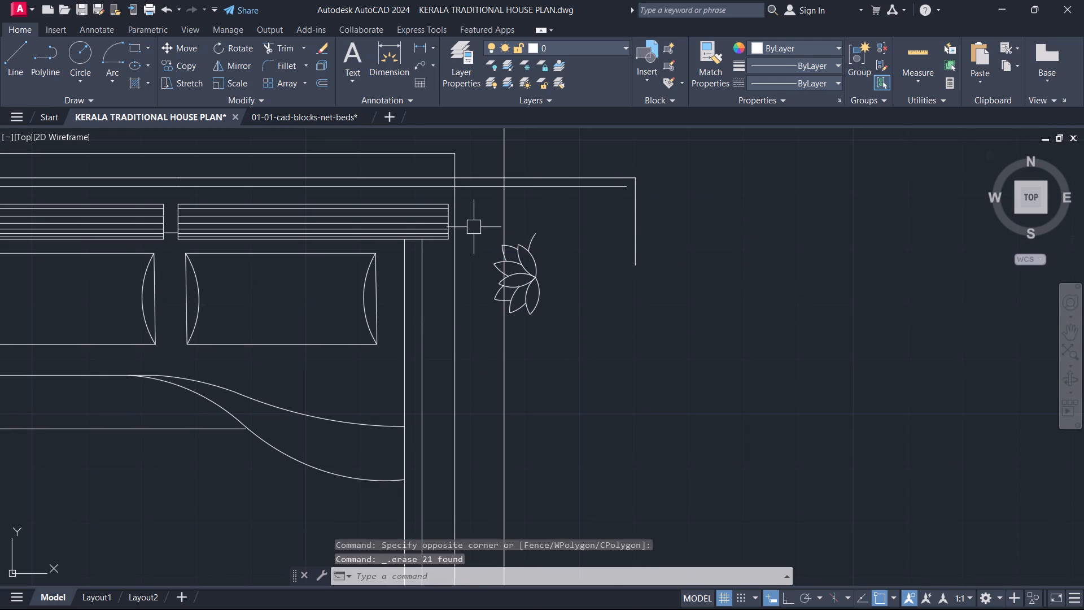
left_click(484, 230)
left_click(564, 333)
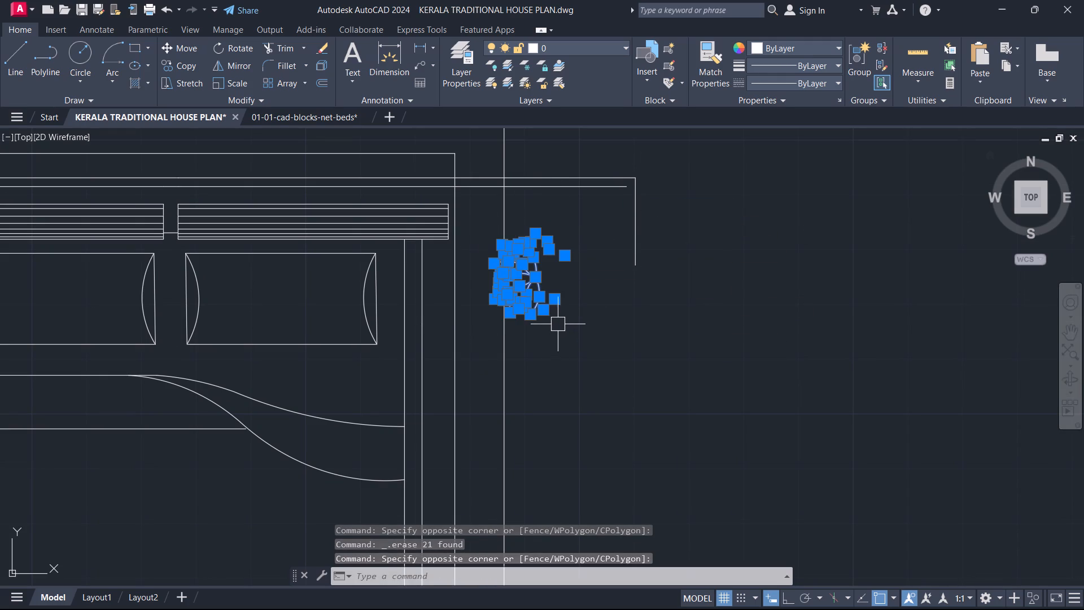
key("Delete")
Trim the headboard lines between the exterior wall's two faces and erase the leftover pieces outside the wall.
type("TR")
key("space")
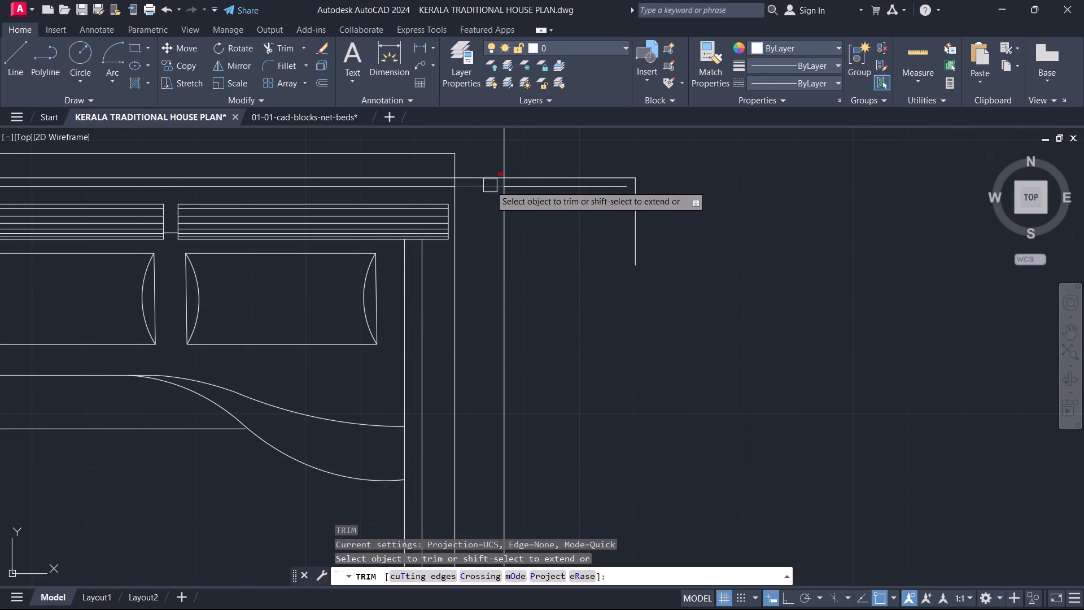
left_click(474, 199)
left_click(474, 160)
key("Escape")
left_click_drag(685, 251, 676, 239)
left_click(588, 141)
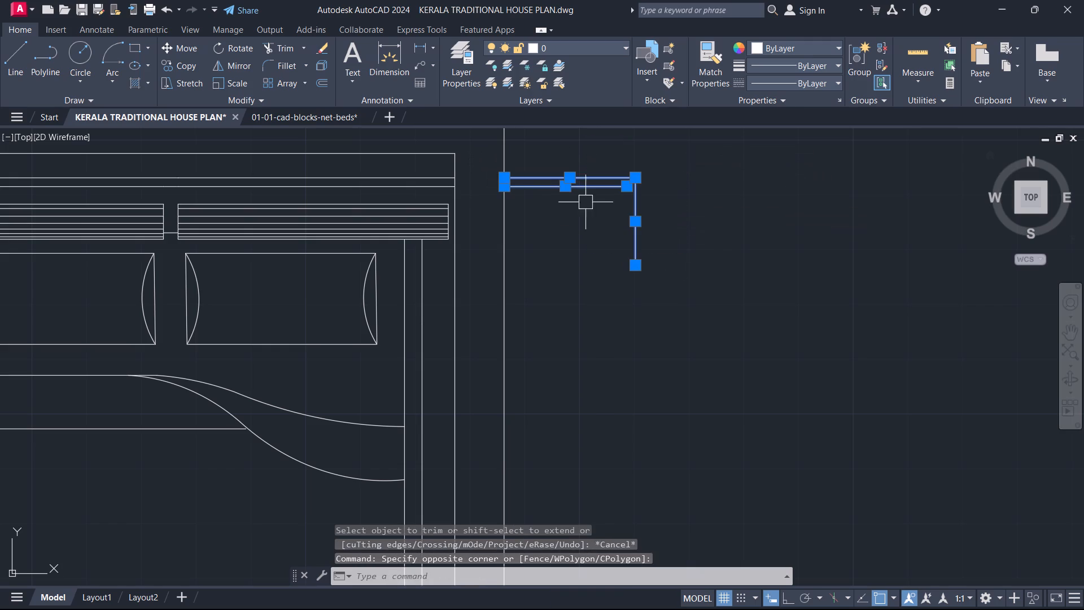
key("Delete")
scroll(585, 217, "down", 3)
middle_click_drag(522, 288, 610, 277)
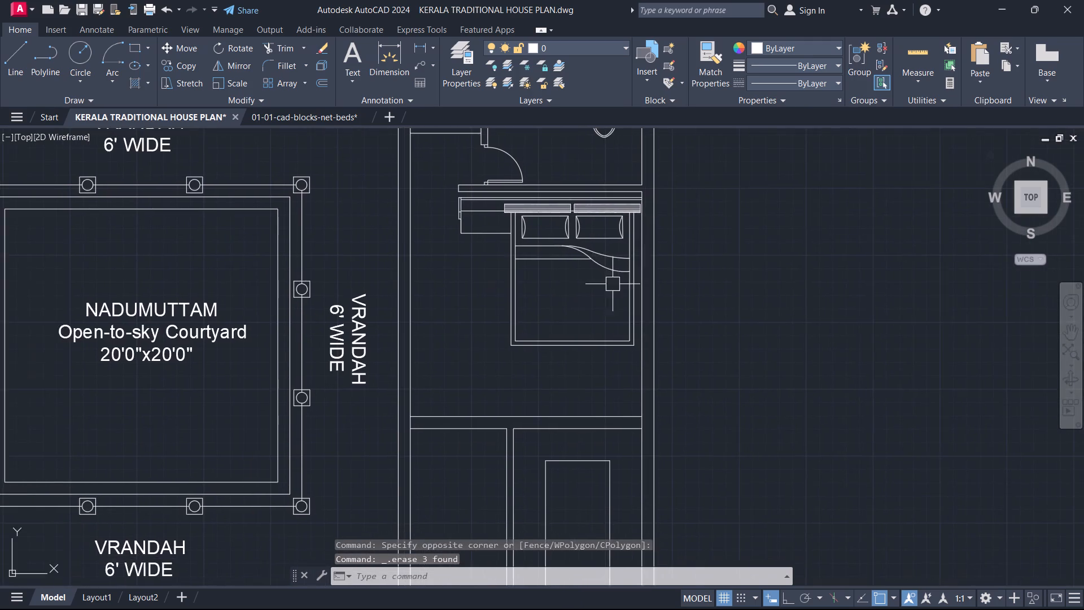
Copy the bed from the northeast bedroom beside the toilet into the empty space east of the plan.
scroll(564, 327, "down", 1)
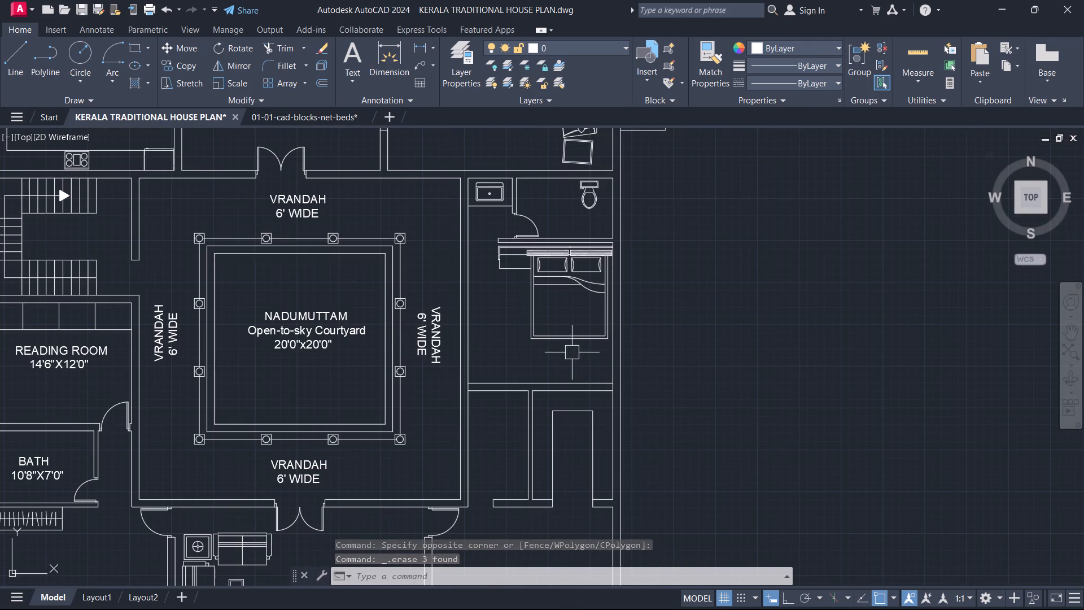
scroll(611, 334, "down", 1)
middle_click_drag(611, 334, 611, 339)
middle_click_drag(613, 447, 613, 454)
middle_click_drag(558, 234, 570, 447)
scroll(558, 234, "up", 1)
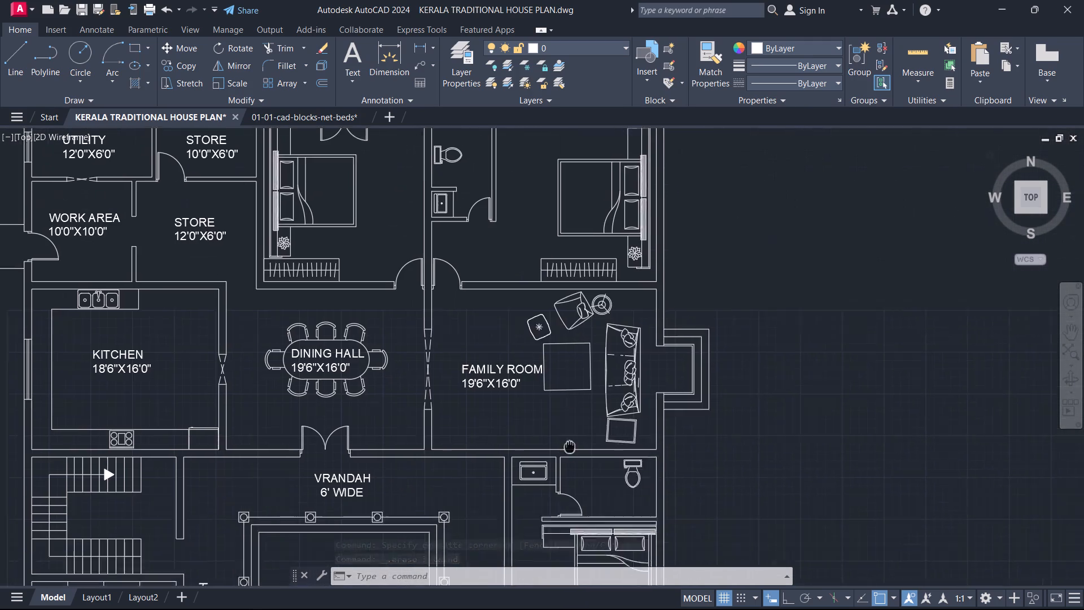
middle_click_drag(570, 447, 561, 474)
left_click(583, 263)
left_click(555, 277)
type("CO")
key("space")
left_click(553, 278)
left_click(777, 256)
key("Escape")
Copy the spare bed outside the plan into the southeast bedroom, with its headboard towards the east exterior wall.
scroll(786, 303, "down", 1)
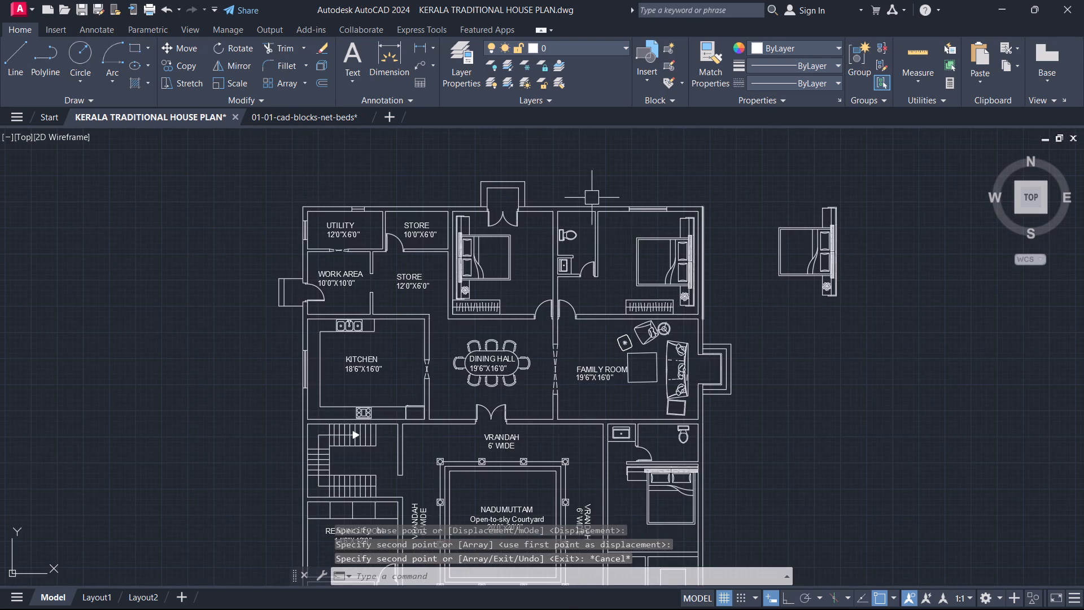
middle_click_drag(579, 417, 531, 160)
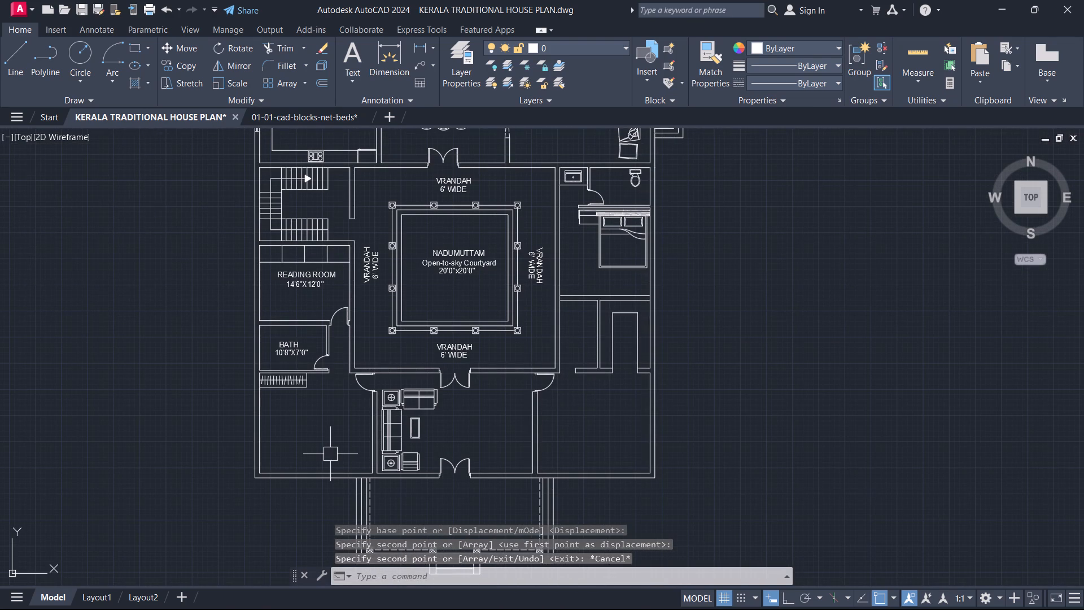
middle_click_drag(347, 452, 221, 609)
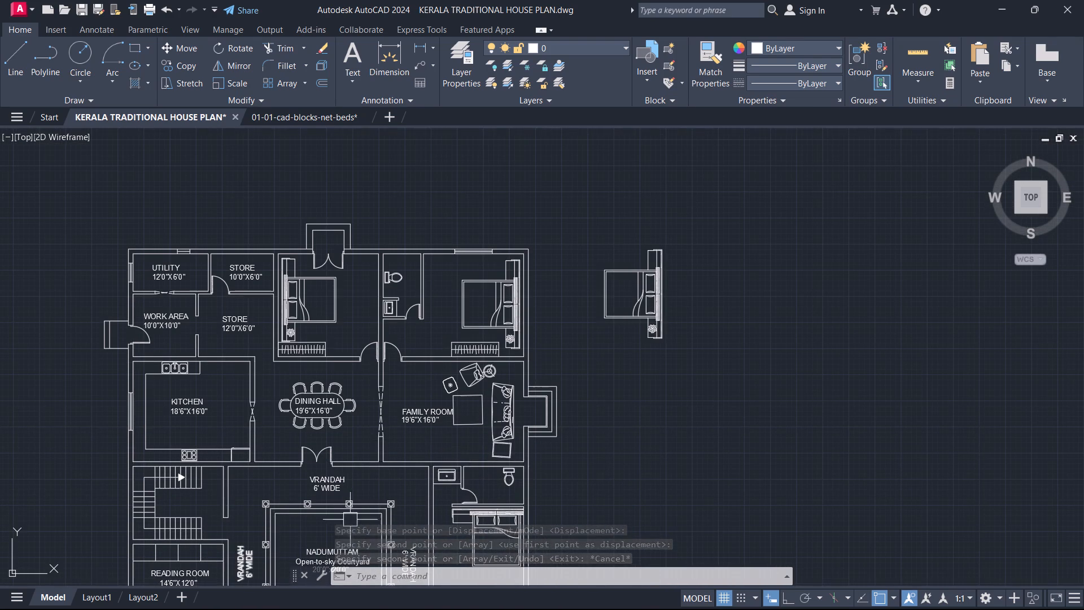
left_click_drag(666, 380, 658, 357)
left_click(565, 193)
key("c")
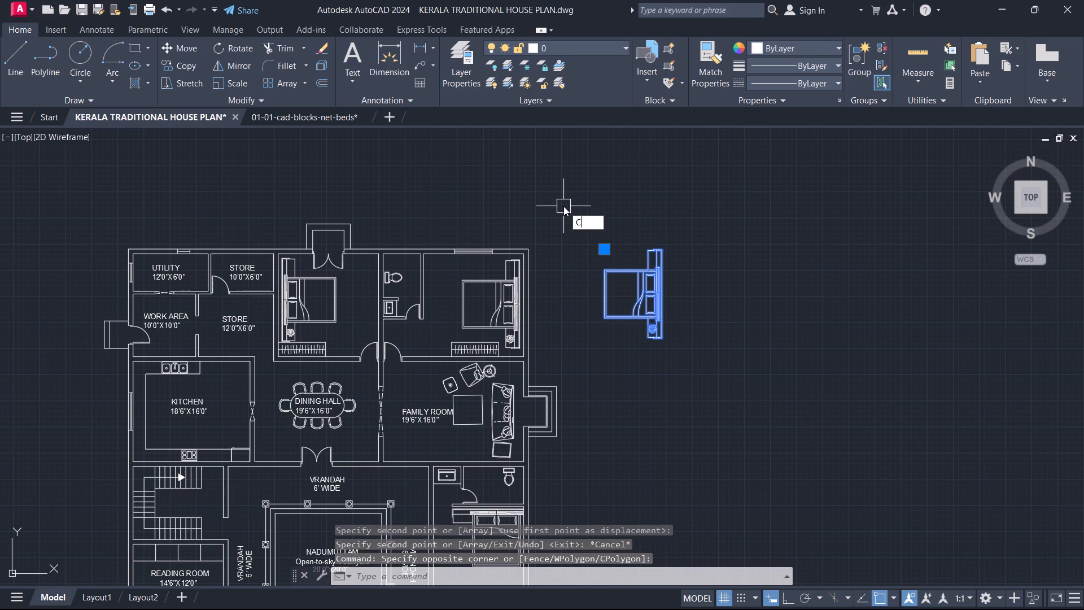
key("o")
key("space")
scroll(669, 307, "up", 3)
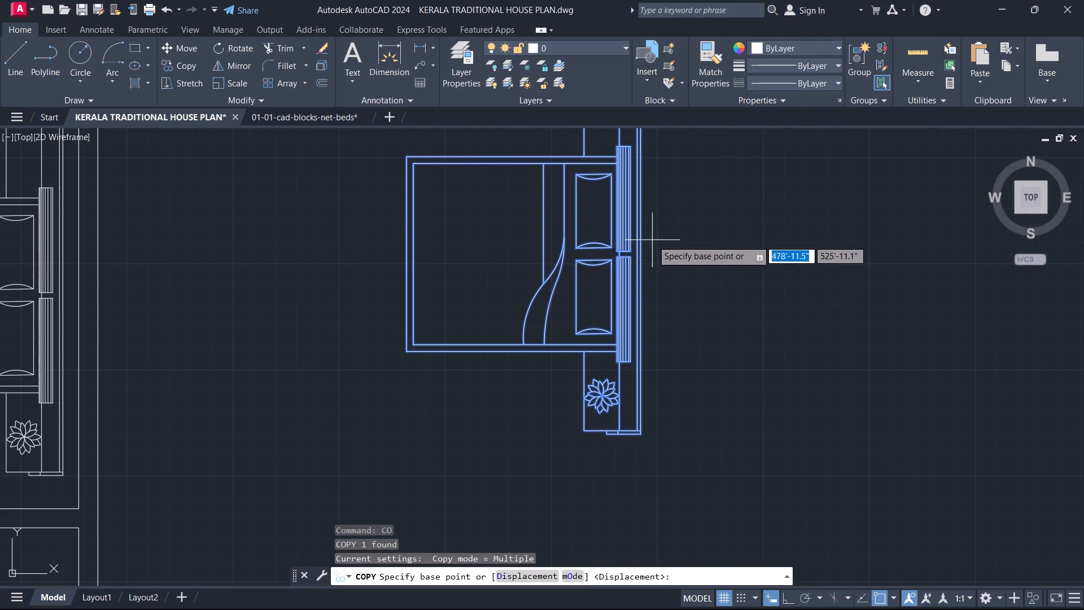
left_click(648, 251)
scroll(644, 325, "down", 5)
scroll(587, 355, "down", 1)
middle_click_drag(583, 352, 569, 156)
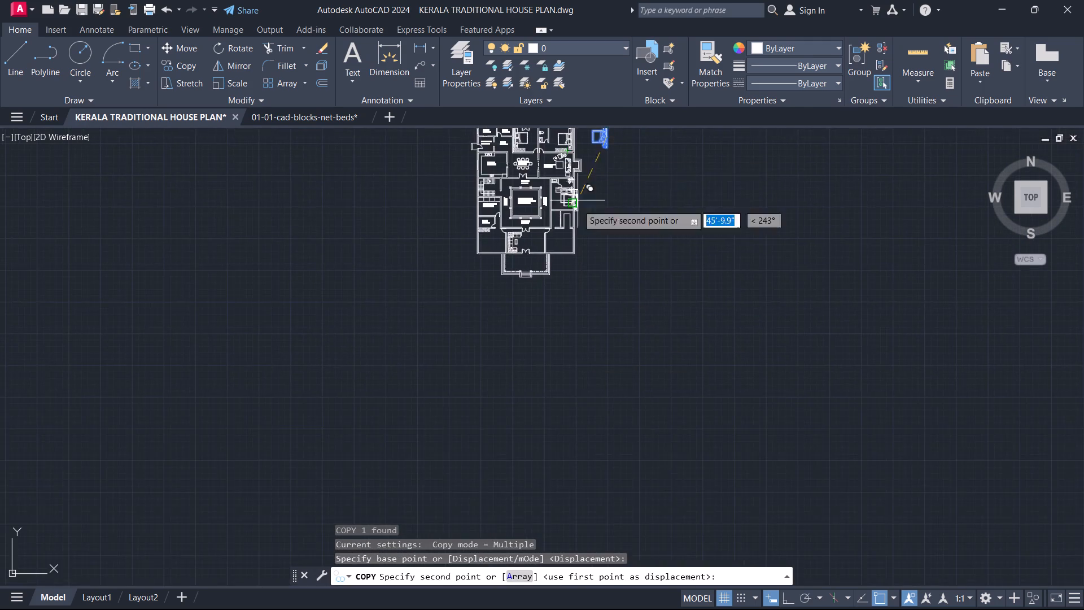
scroll(565, 230, "up", 5)
middle_click_drag(618, 264, 439, 386)
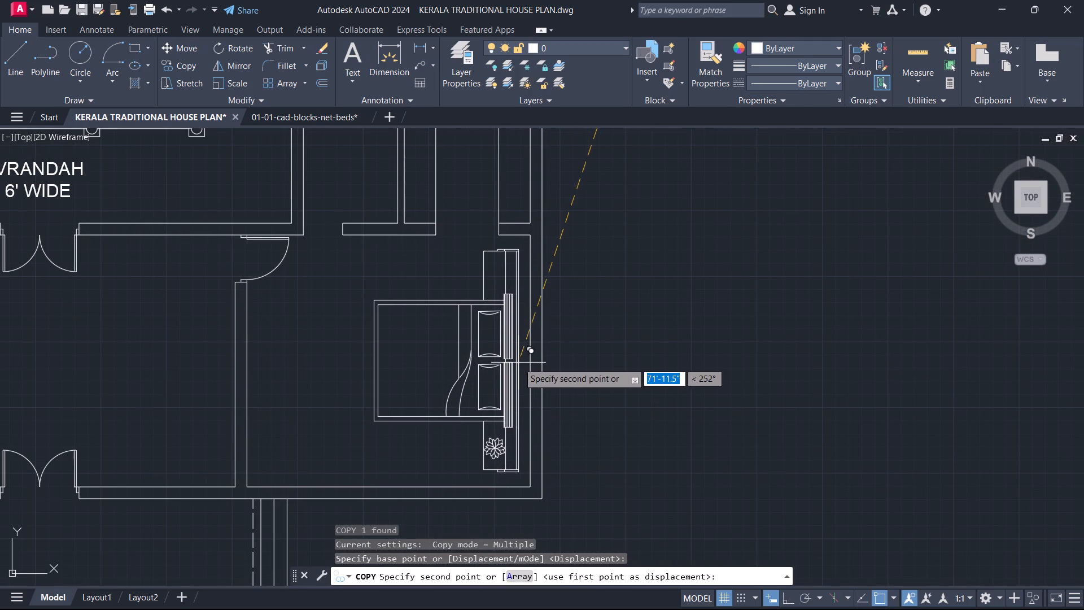
left_click(518, 363)
middle_click_drag(440, 371, 775, 396)
scroll(773, 395, "down", 1)
key("Escape")
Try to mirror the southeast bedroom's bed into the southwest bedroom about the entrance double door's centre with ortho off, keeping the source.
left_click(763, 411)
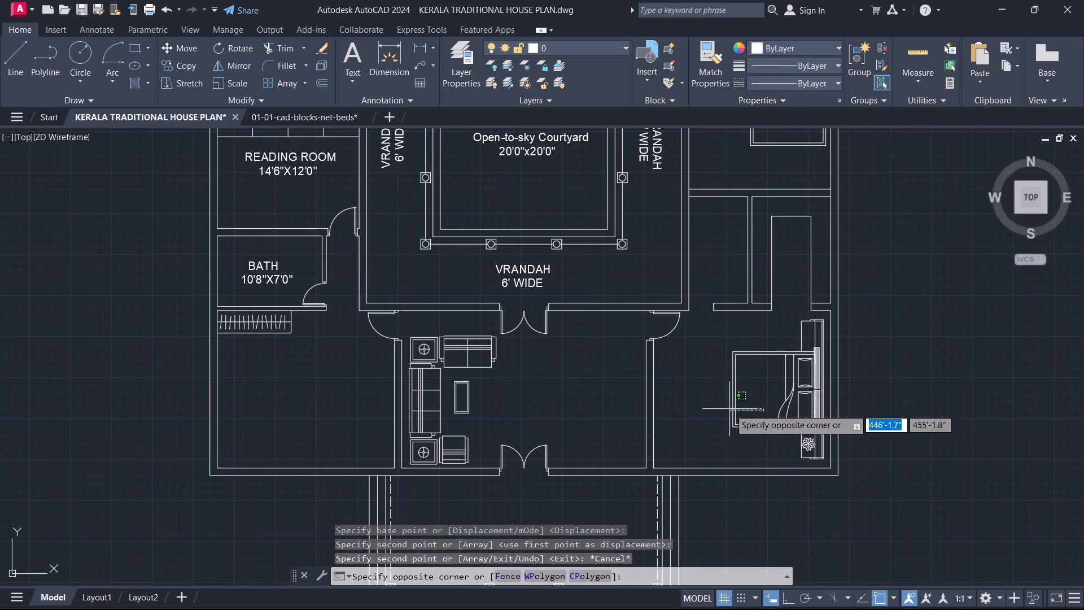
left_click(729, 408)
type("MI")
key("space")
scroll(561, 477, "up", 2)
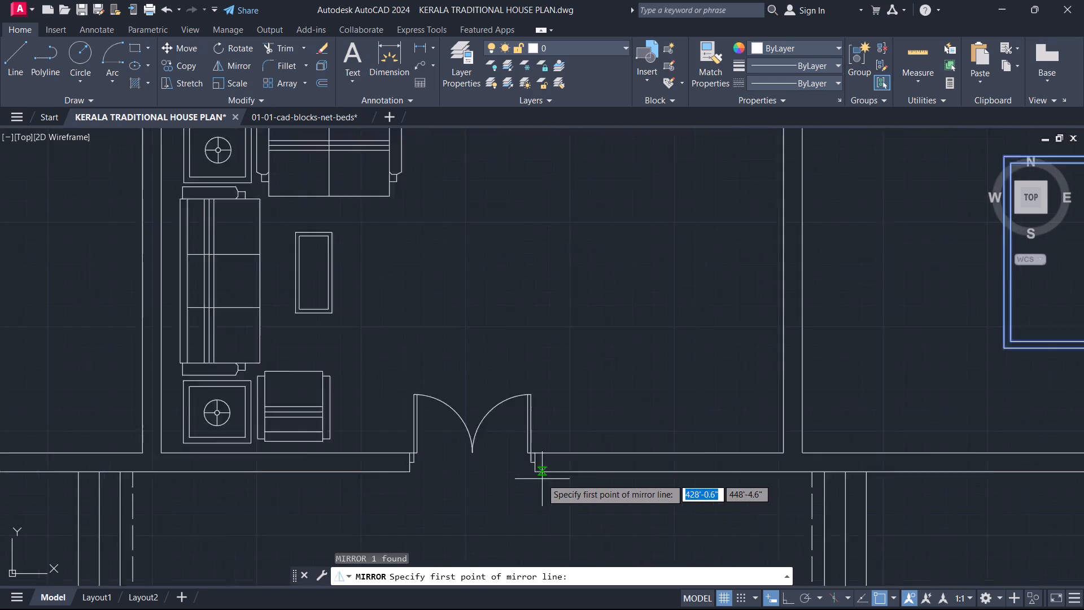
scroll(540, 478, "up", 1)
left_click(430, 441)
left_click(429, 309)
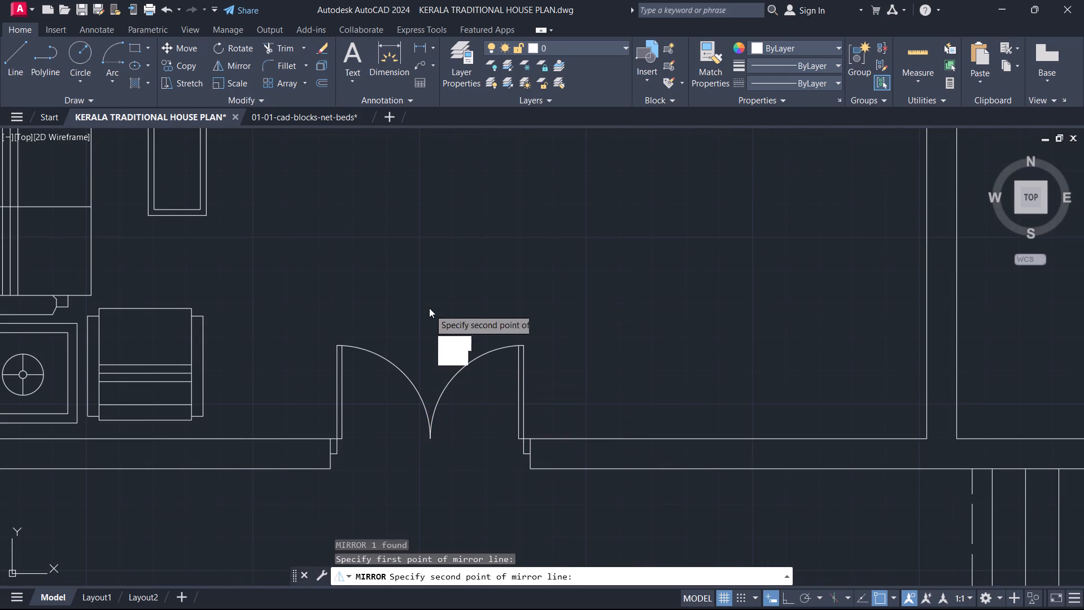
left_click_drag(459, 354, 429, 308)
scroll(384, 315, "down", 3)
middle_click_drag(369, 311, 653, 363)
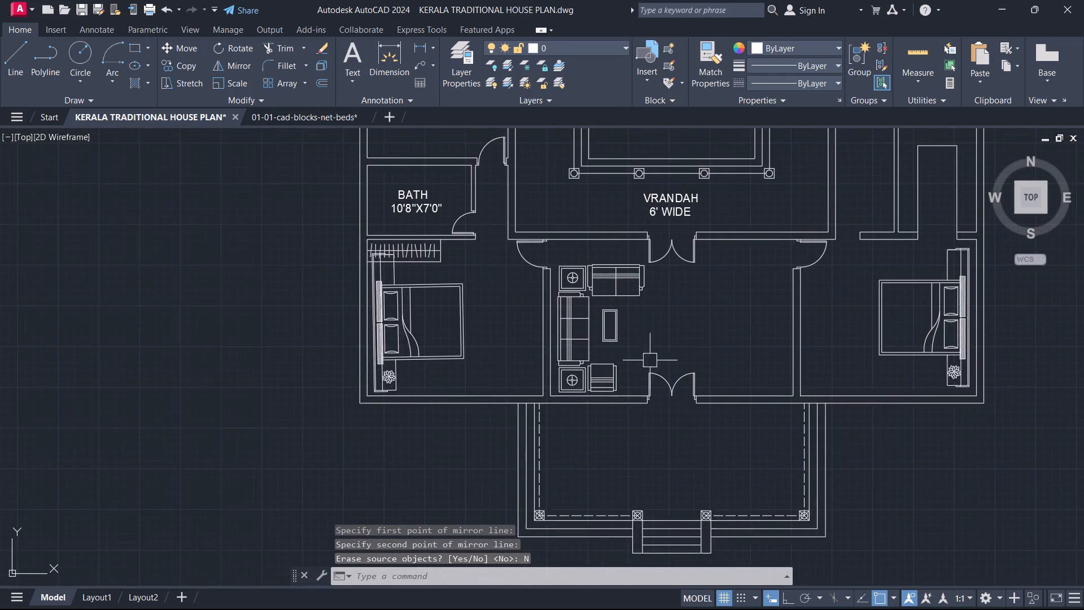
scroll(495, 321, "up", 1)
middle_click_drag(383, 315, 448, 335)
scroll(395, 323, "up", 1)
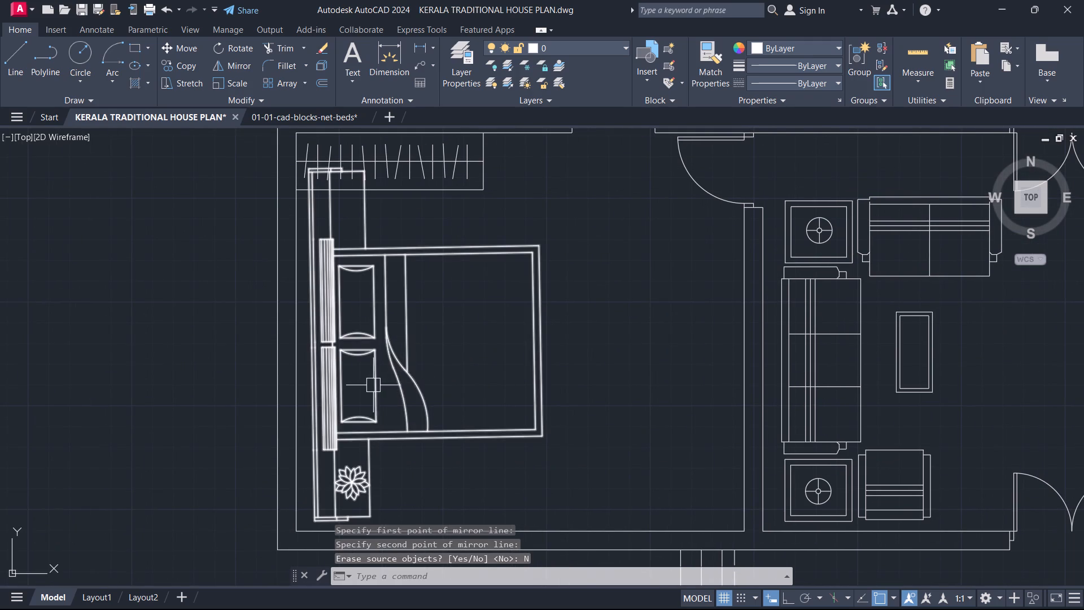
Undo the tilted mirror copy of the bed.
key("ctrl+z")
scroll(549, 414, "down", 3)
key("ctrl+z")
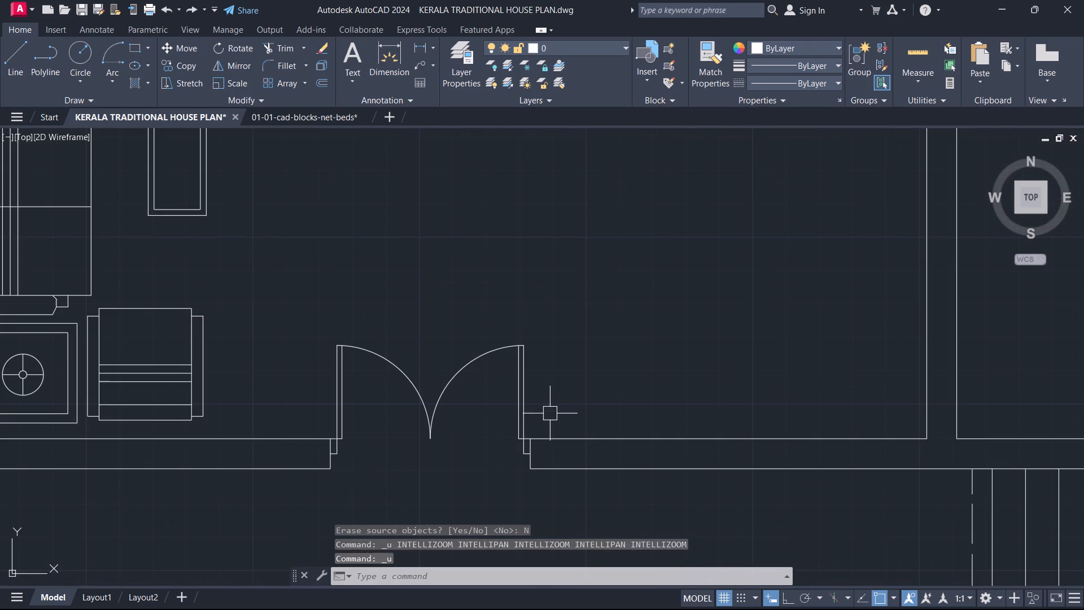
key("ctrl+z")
Mirror the southeast bedroom's bed about a vertical line through the entrance double door's centre with ortho on, keeping the source.
left_click(738, 400)
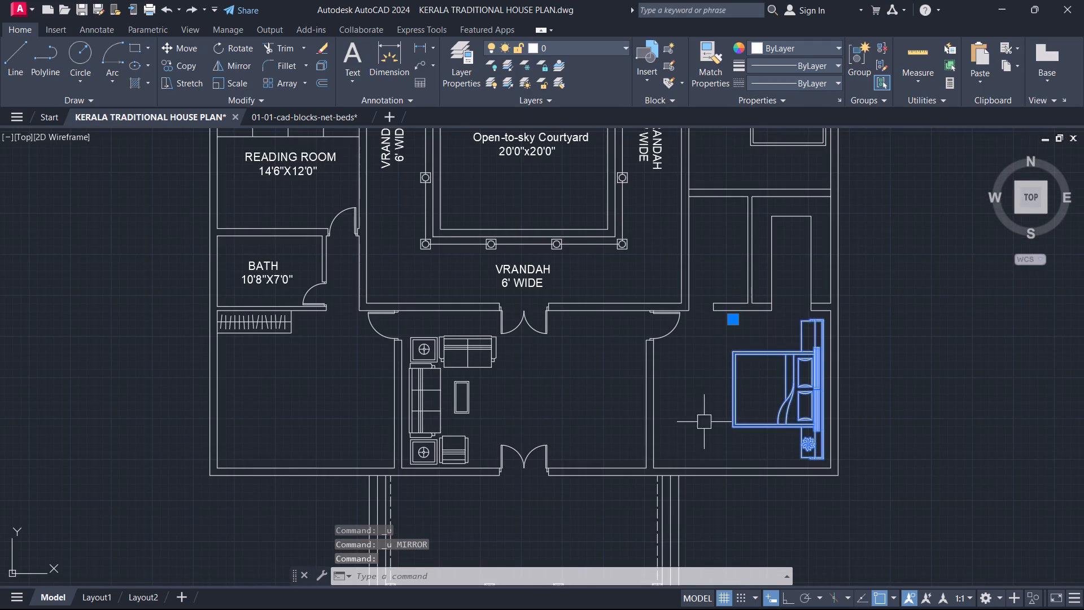
key("m")
type("I")
key("space")
scroll(517, 498, "up", 2)
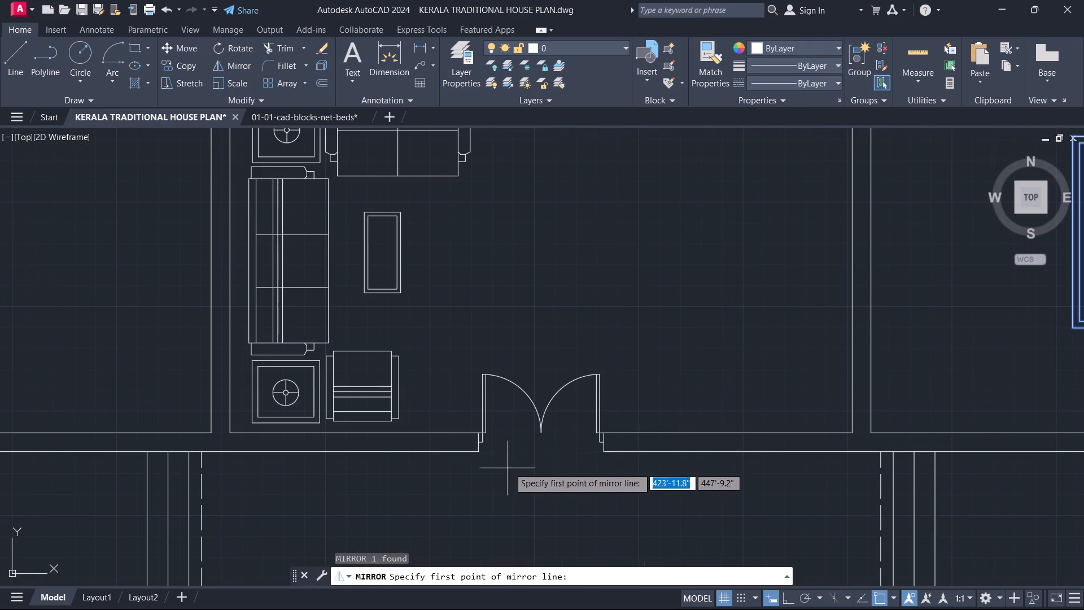
left_click(540, 434)
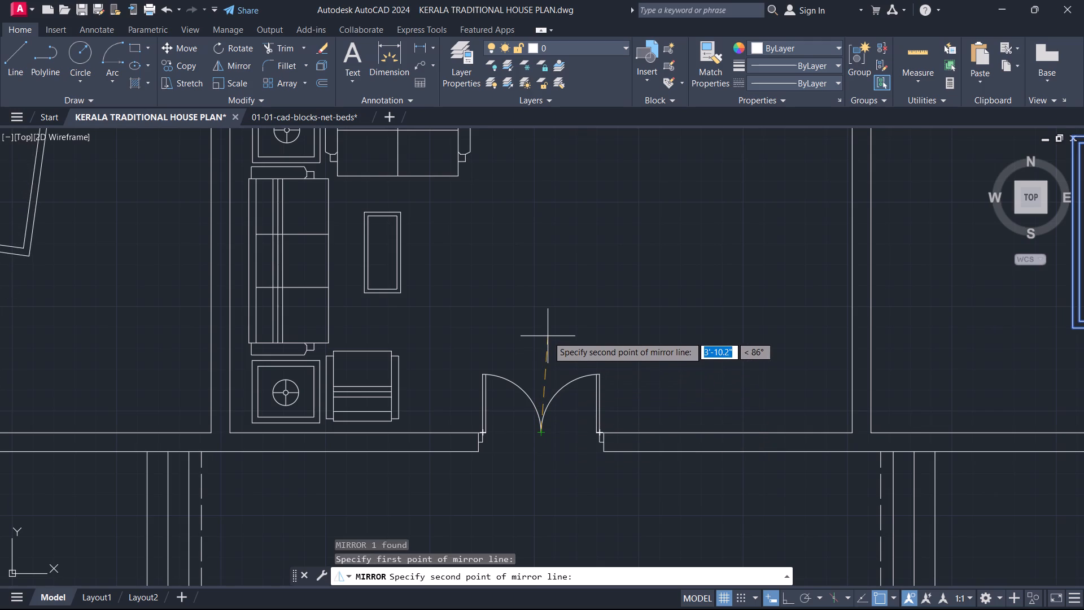
key("F8")
left_click(544, 334)
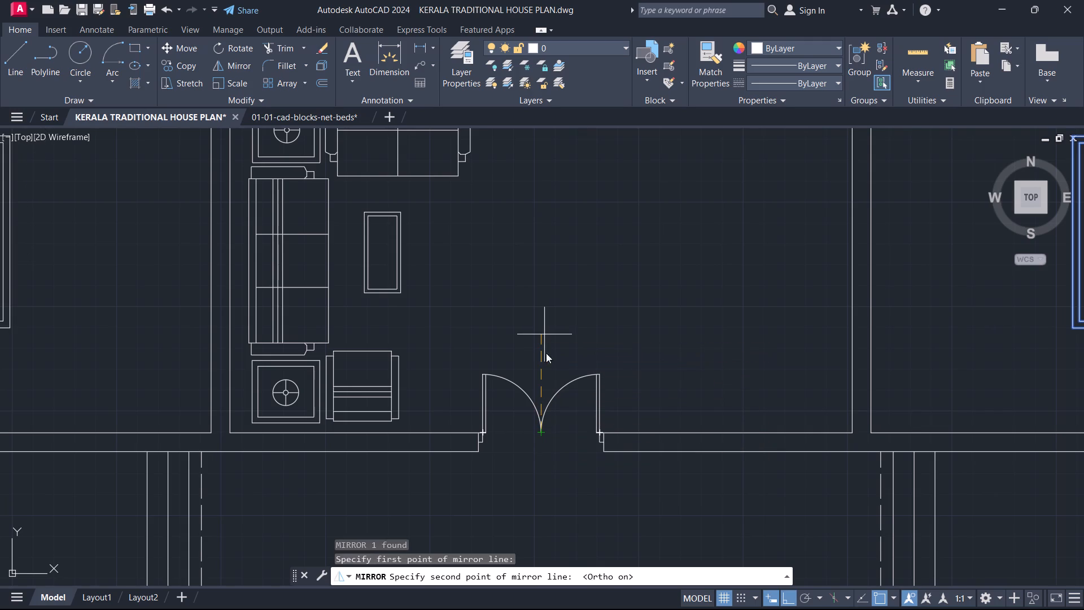
left_click_drag(568, 381, 544, 335)
key("Escape")
Explode the mirrored bed block in the southwest bedroom.
scroll(457, 333, "down", 2)
middle_click_drag(456, 333, 641, 391)
scroll(541, 362, "up", 2)
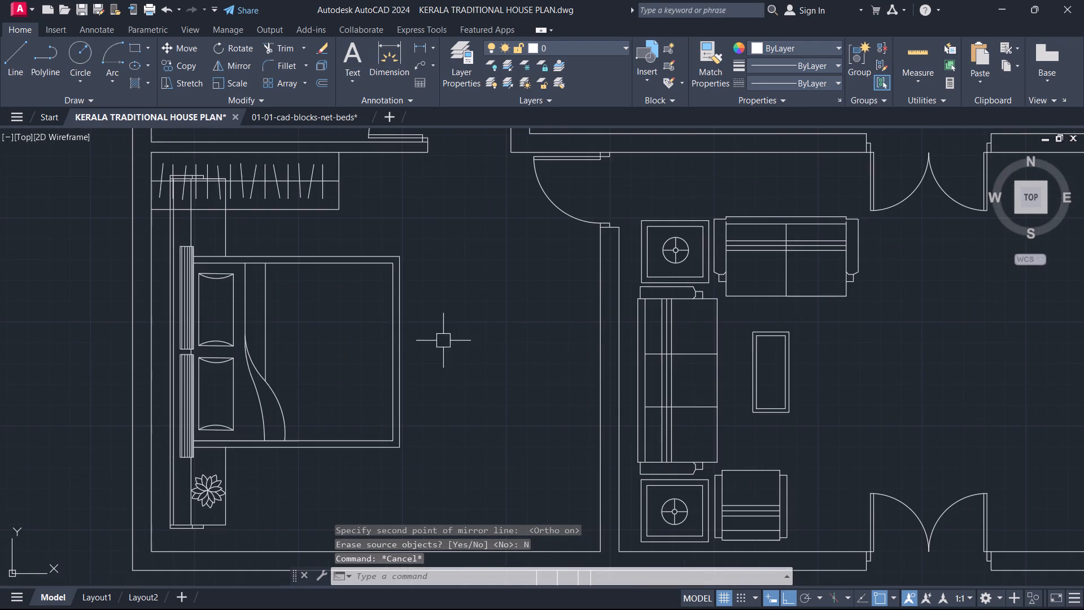
left_click(399, 351)
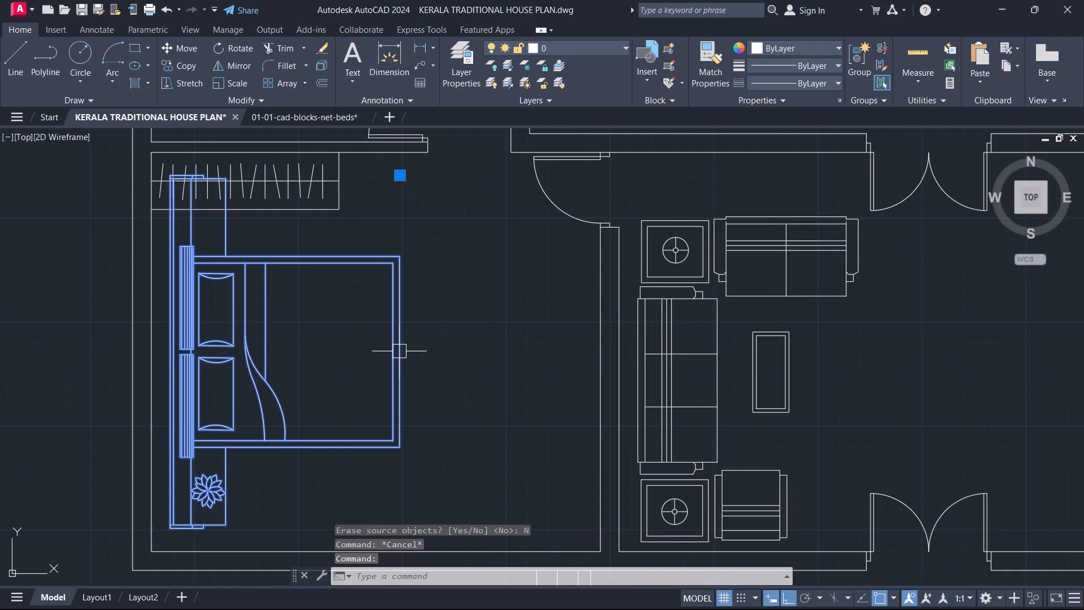
type("X")
key("space")
Trim away the upper side table's two vertical lines between the wardrobe and the southwest bedroom's bed.
middle_click_drag(202, 247, 290, 338)
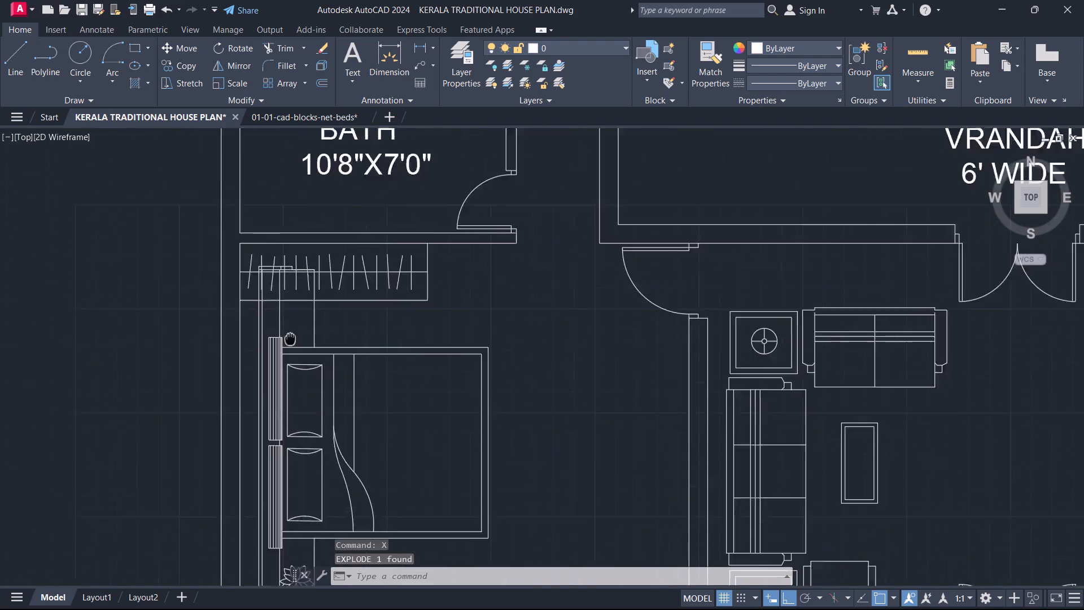
middle_click_drag(290, 338, 346, 426)
scroll(371, 406, "up", 1)
type("TR")
key("space")
left_click_drag(397, 396, 385, 393)
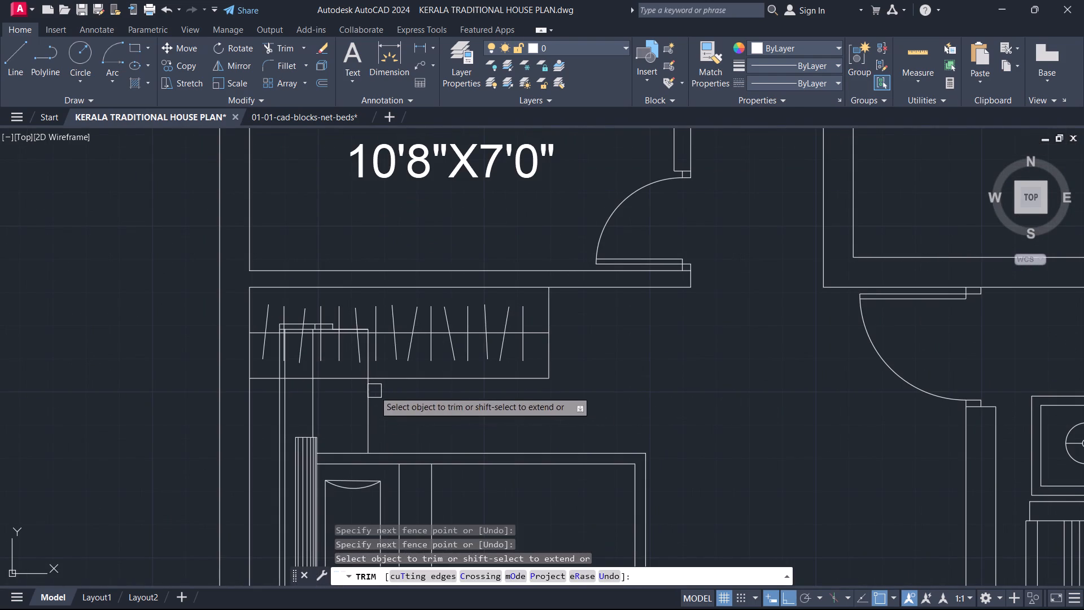
left_click(270, 405)
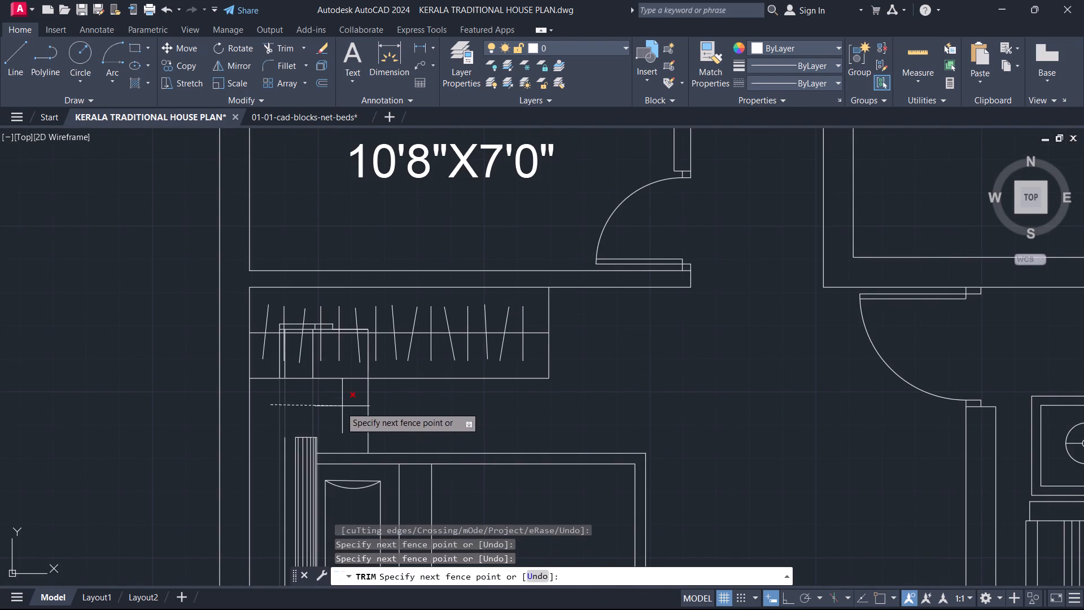
key("Escape")
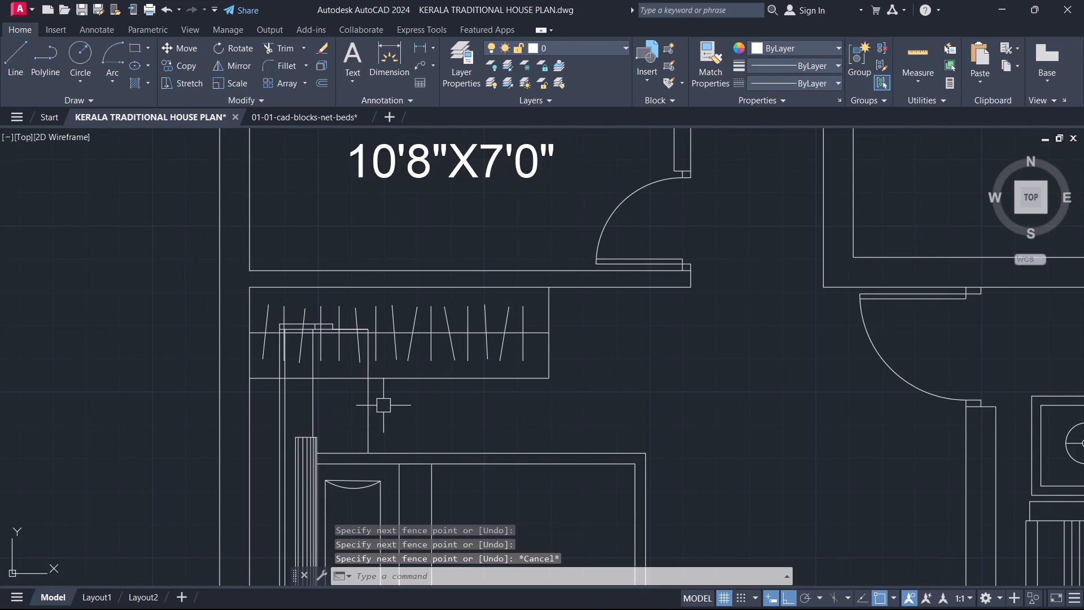
key("space")
left_click(385, 402)
left_click(323, 400)
left_click(315, 396)
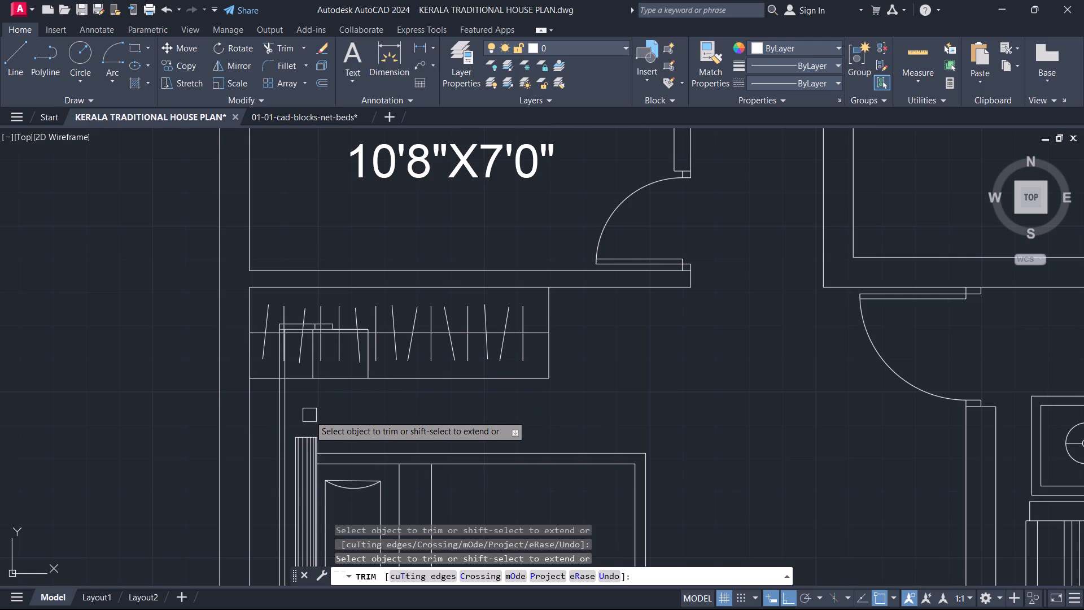
Trim the side table's top line at the wardrobe and erase the leftover side table lines overlapping the wardrobe.
scroll(309, 415, "up", 3)
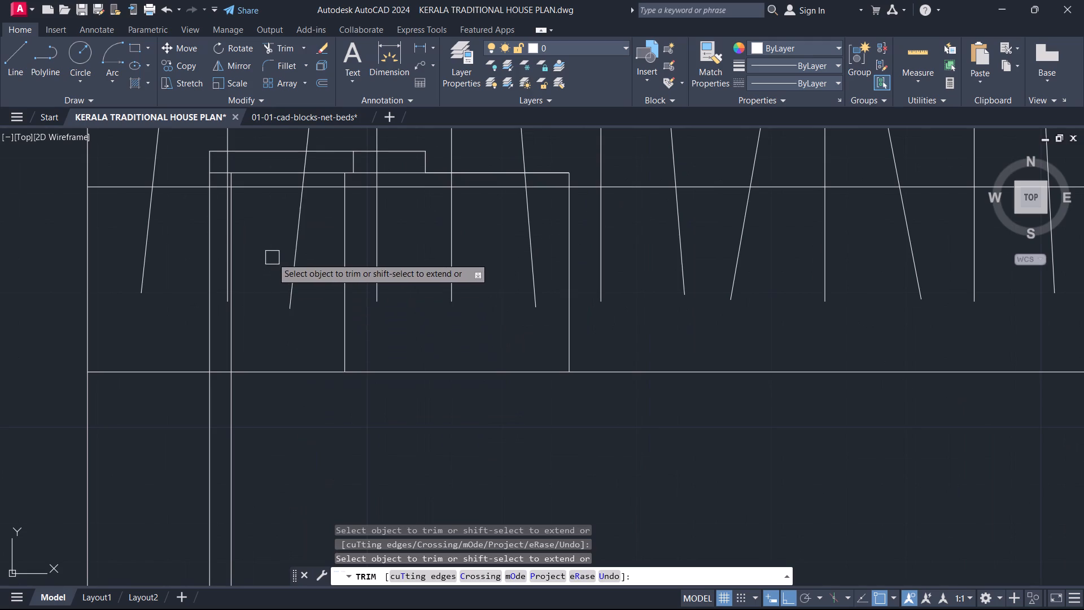
middle_click_drag(272, 258, 270, 376)
left_click(279, 292)
key("Escape")
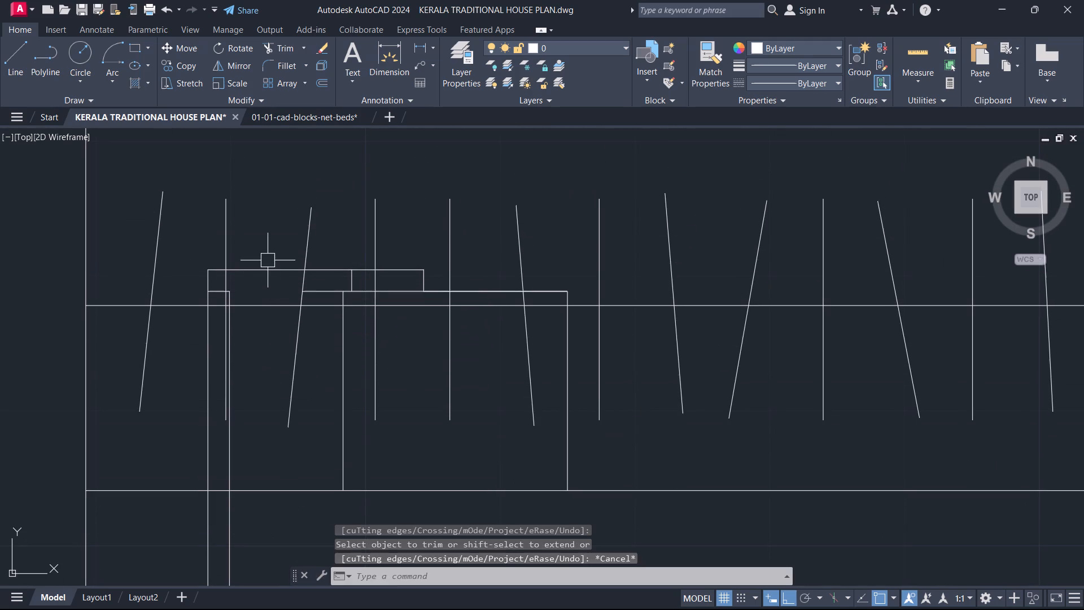
left_click(259, 269)
key("Delete")
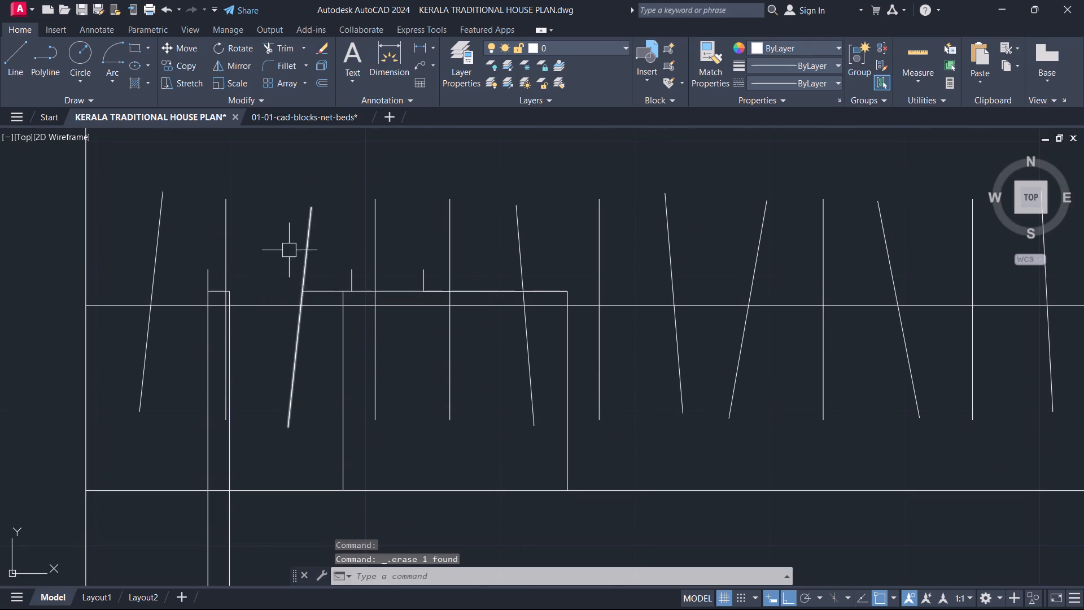
left_click_drag(285, 247, 296, 263)
left_click(589, 364)
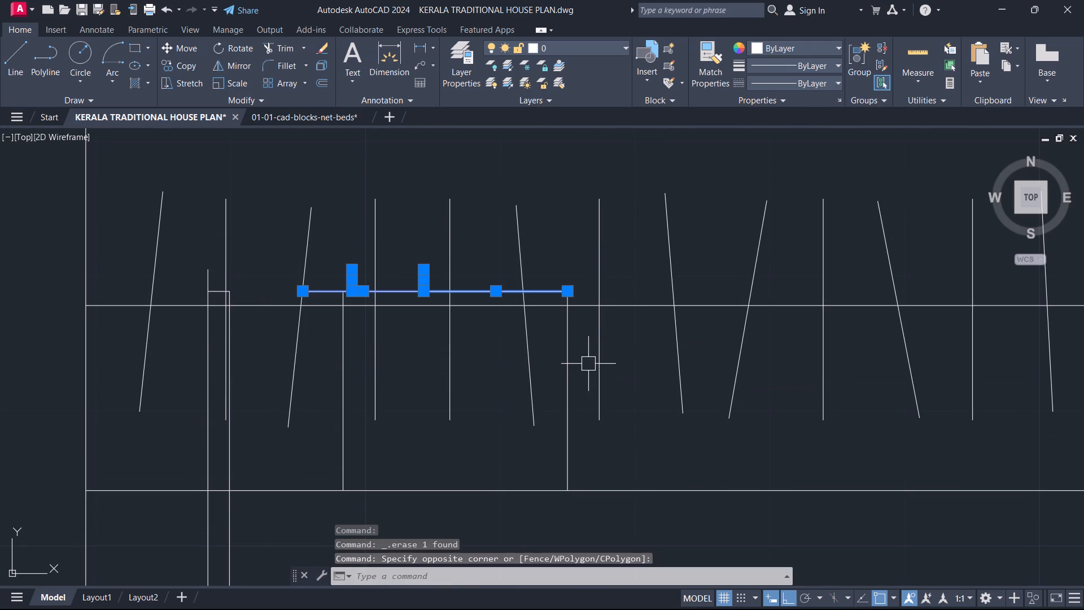
key("Delete")
left_click_drag(575, 371, 569, 371)
left_click(548, 360)
key("Delete")
left_click(344, 365)
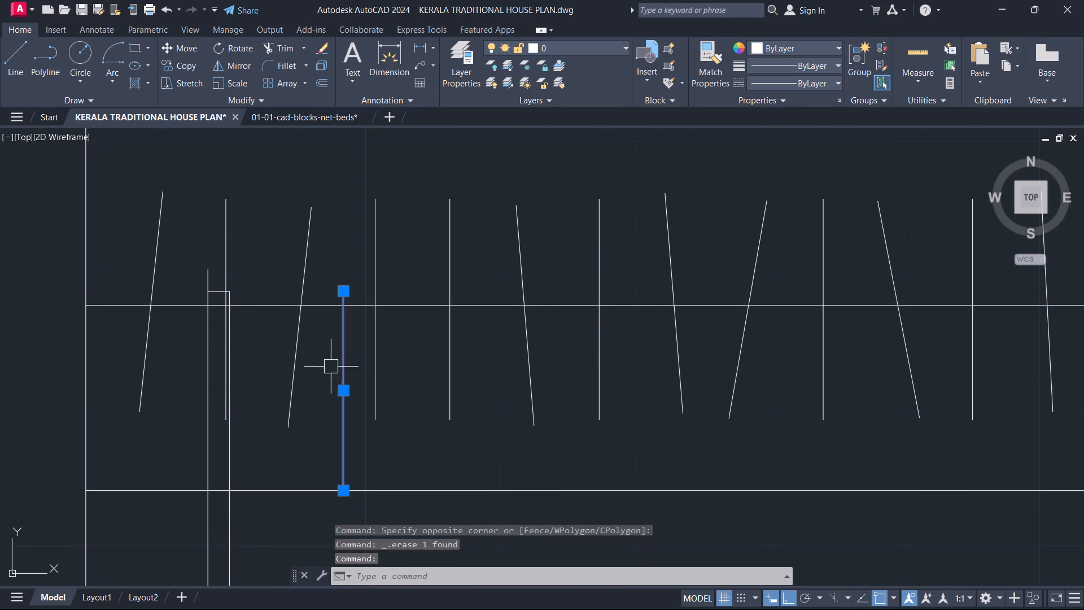
key("Delete")
Trim the headboard's two long back lines at the wardrobe's front edge and erase the leftover pieces inside the wardrobe.
scroll(320, 420, "down", 2)
middle_click_drag(320, 420, 410, 420)
scroll(404, 415, "up", 1)
middle_click_drag(391, 424, 492, 367)
scroll(391, 424, "up", 1)
type("TR")
key("space")
left_click(448, 410)
left_click(398, 412)
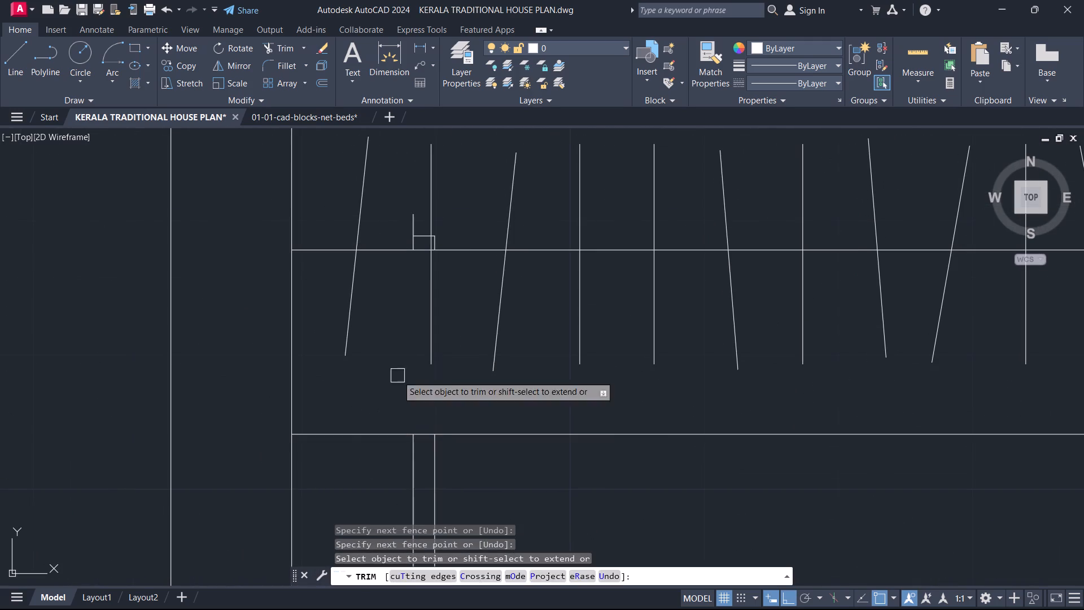
key("Escape")
left_click_drag(394, 212, 405, 228)
left_click(449, 276)
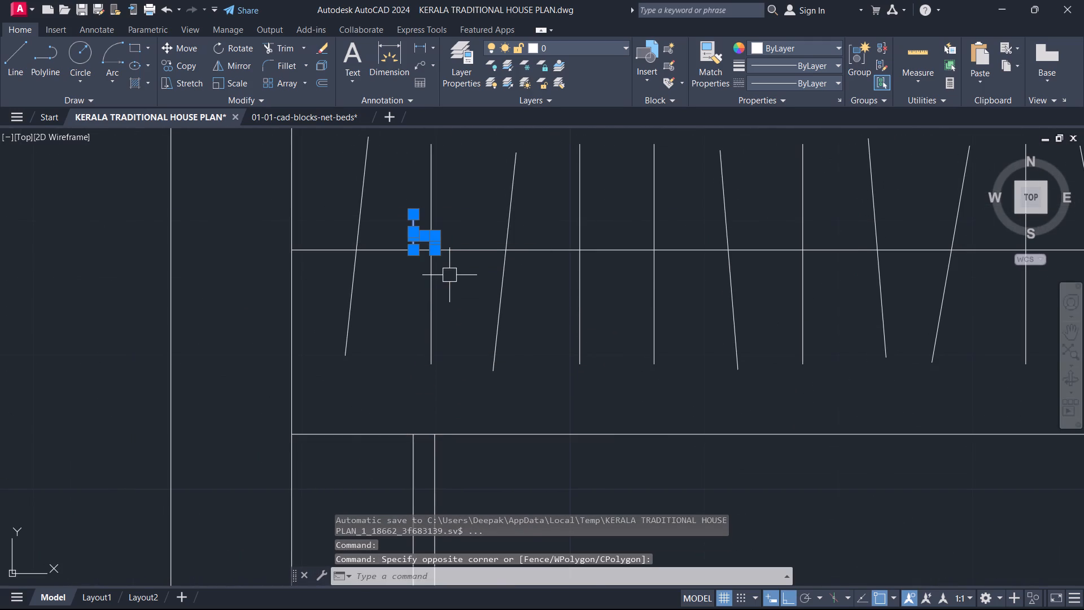
key("Delete")
Draw a line from the top of the southwest bedroom's headboard across its two back lines and trim the excess beyond it.
scroll(449, 276, "down", 2)
middle_click_drag(449, 276, 461, 213)
scroll(494, 328, "up", 1)
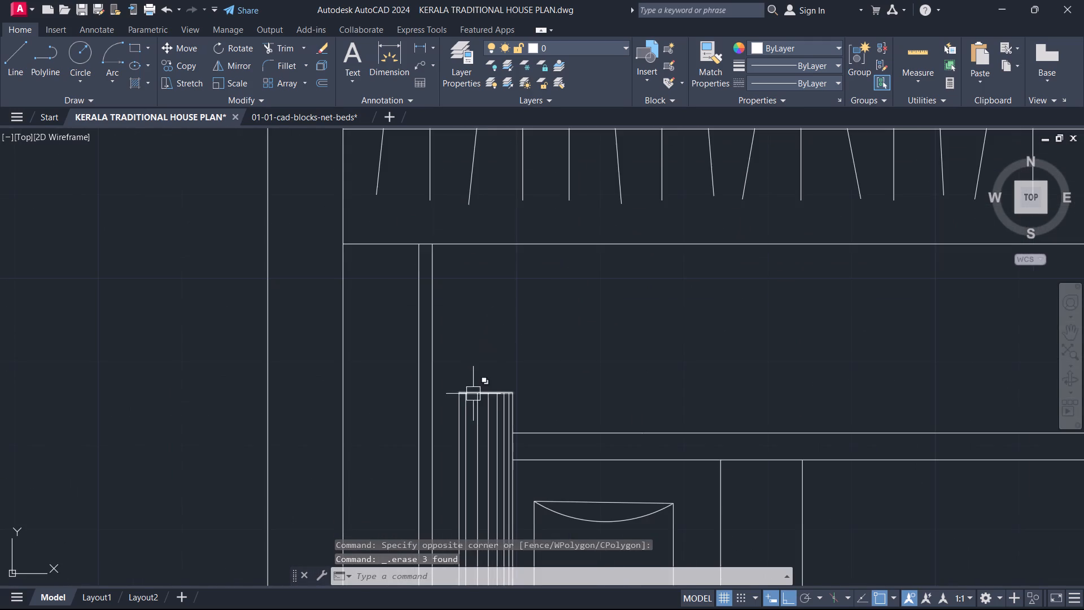
scroll(471, 400, "up", 1)
key("l")
key("space")
left_click(451, 384)
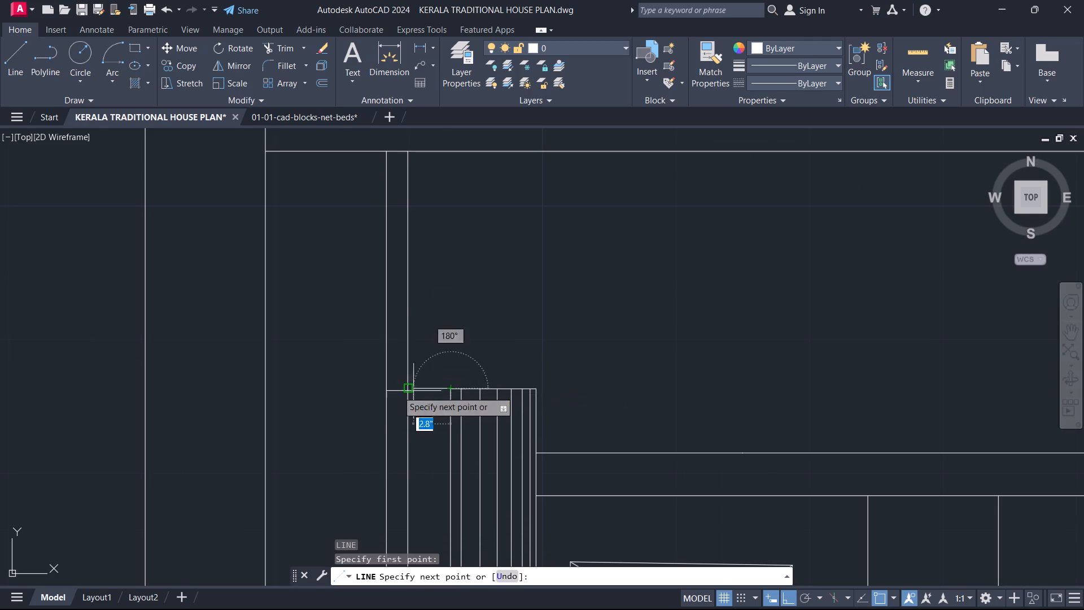
left_click(339, 387)
key("Escape")
type("TR")
key("space")
left_click(351, 415)
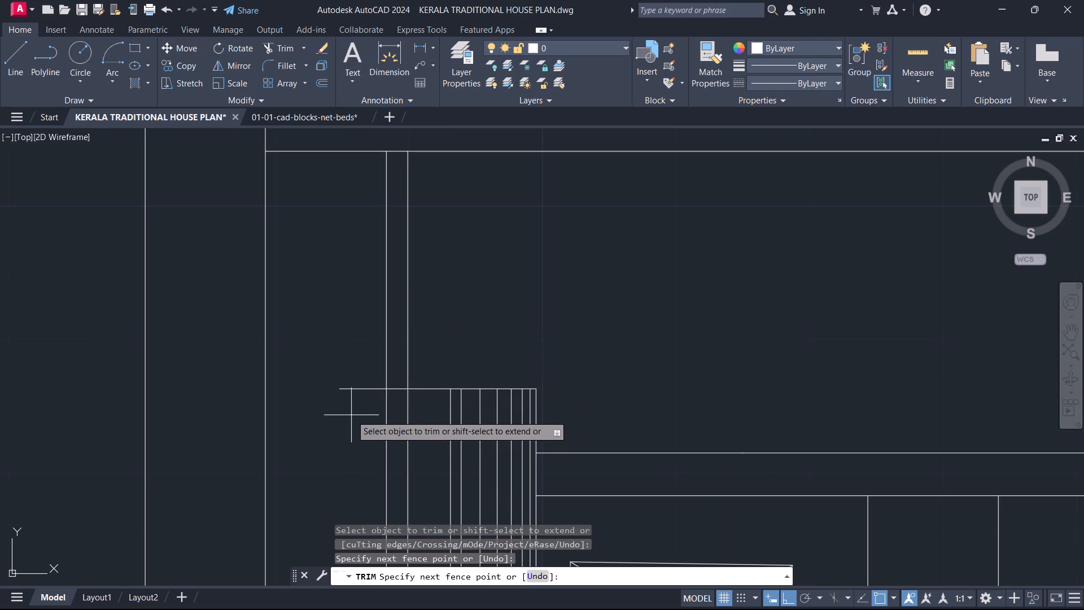
left_click(416, 297)
key("Escape")
Copy the STORE 10'0"X6'0" label horizontally into the north bedroom beside the double doors.
scroll(492, 315, "down", 3)
scroll(526, 424, "down", 1)
middle_click_drag(547, 442, 391, 247)
middle_click_drag(457, 332, 356, 389)
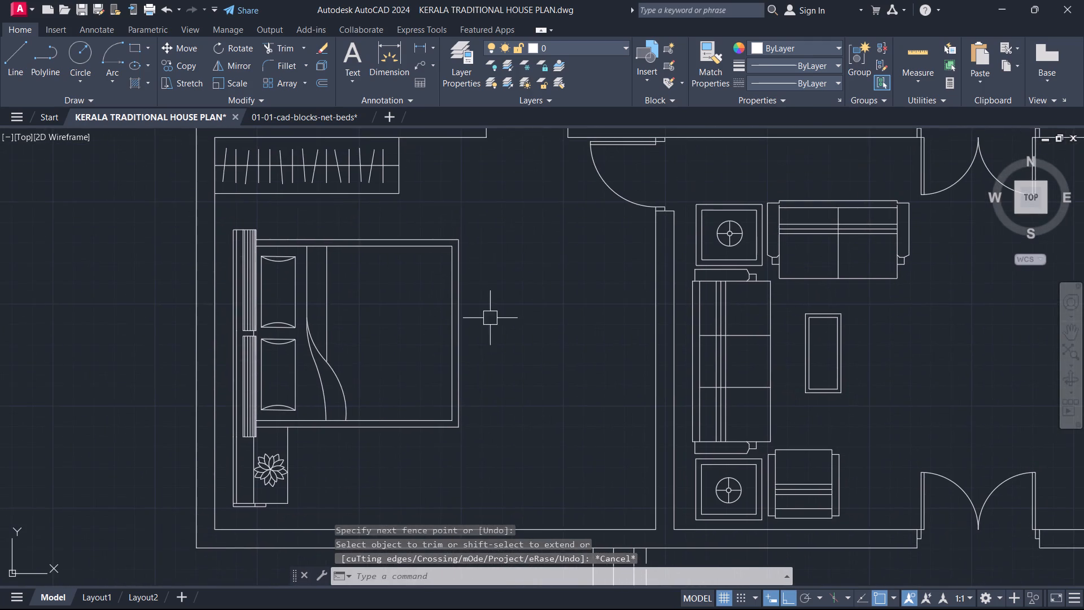
scroll(492, 317, "down", 1)
middle_click_drag(492, 317, 362, 364)
scroll(517, 376, "down", 3)
scroll(519, 375, "up", 1)
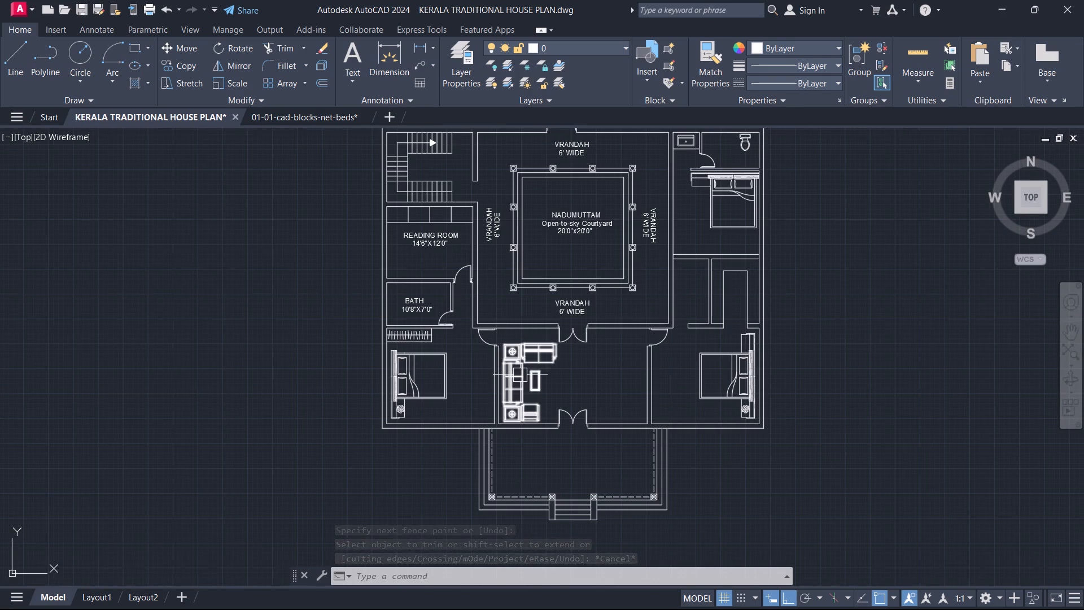
middle_click_drag(729, 338, 696, 554)
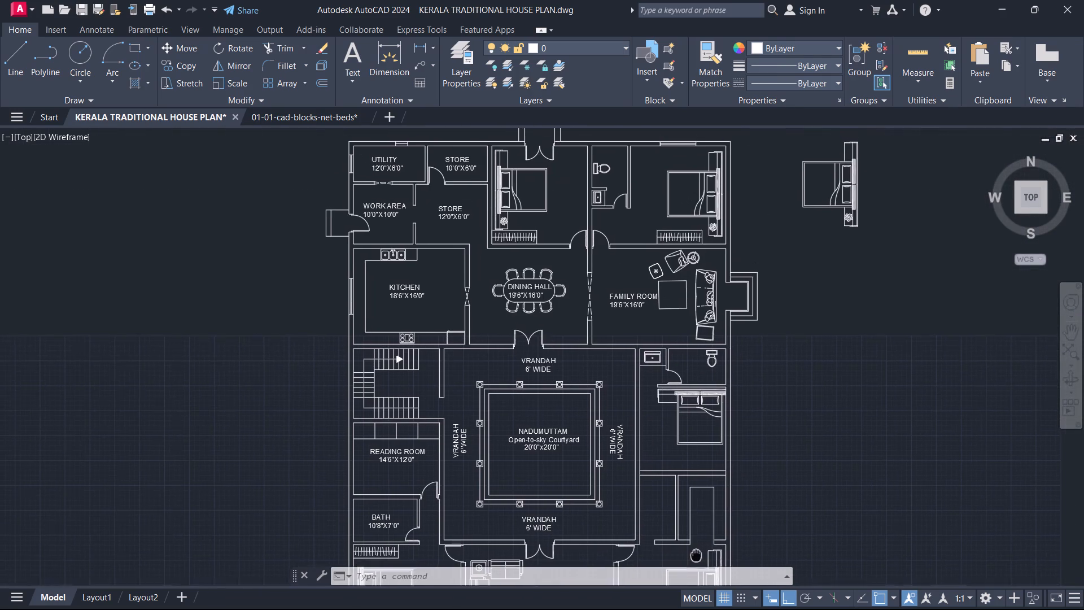
middle_click_drag(696, 554, 716, 556)
scroll(604, 271, "up", 1)
middle_click_drag(596, 265, 659, 547)
scroll(582, 434, "up", 2)
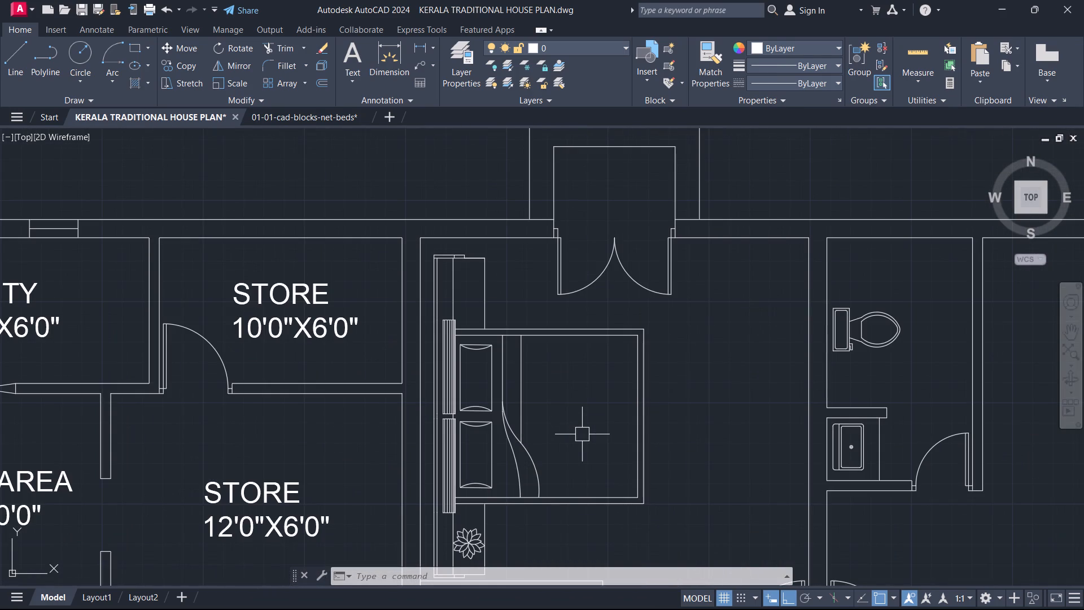
left_click(300, 338)
type("CO")
key("space")
left_click_drag(299, 334, 312, 338)
middle_click_drag(696, 399, 488, 523)
left_click(516, 460)
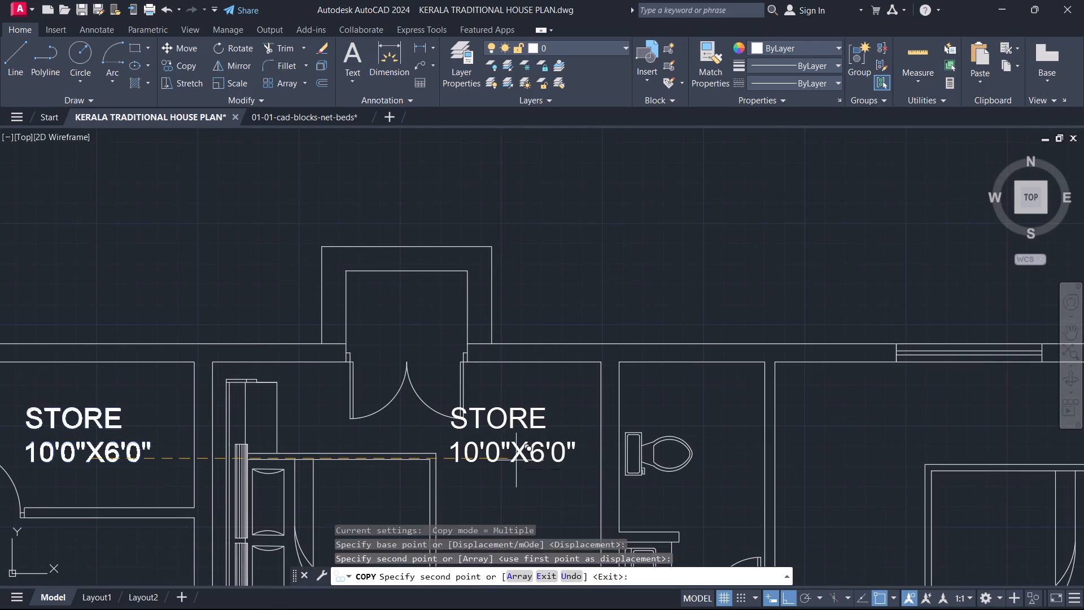
key("Escape")
Move the copied label down to the open floor between the bed and the bathroom wall.
left_click(516, 460)
left_click(496, 443)
key("m")
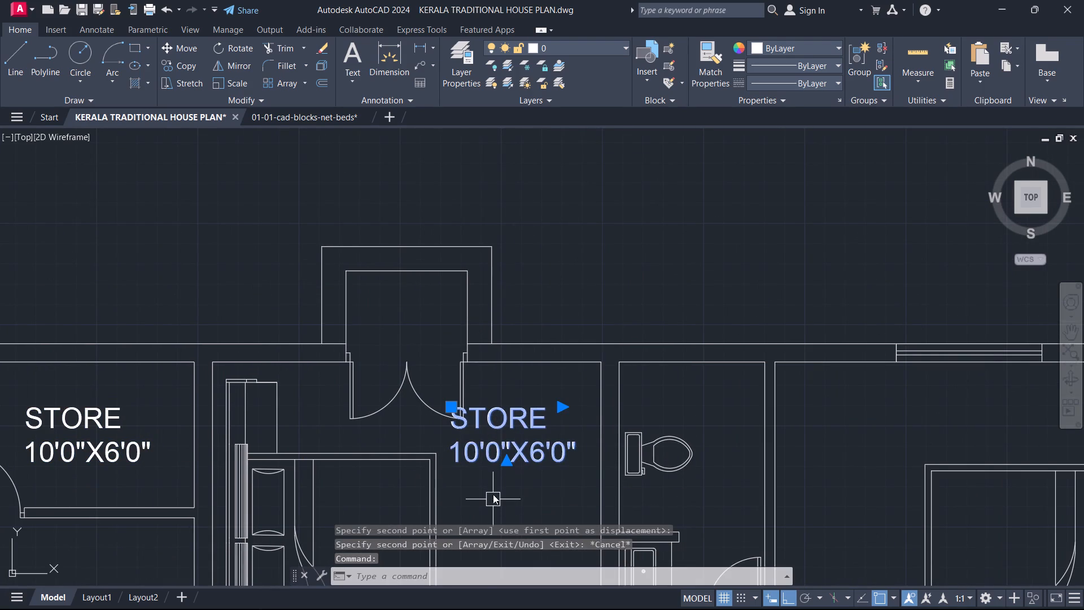
key("space")
left_click(493, 446)
middle_click_drag(523, 524, 515, 350)
left_click(496, 372)
key("Escape")
Replace the copied label's text in the north bedroom with BEDROOM.
double_click(496, 344)
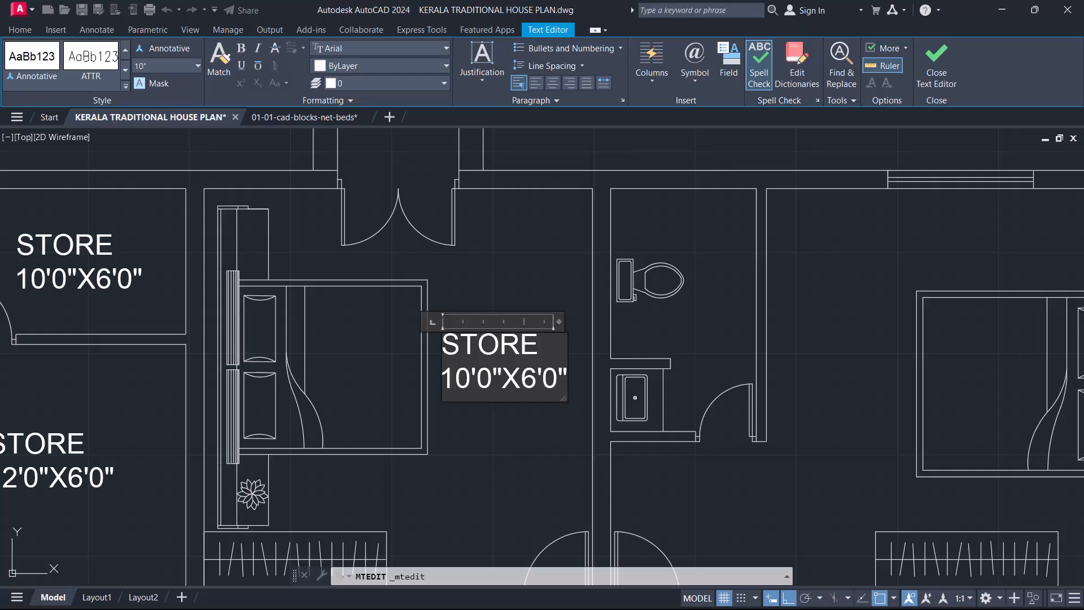
key("ctrl+s")
key("ctrl+a")
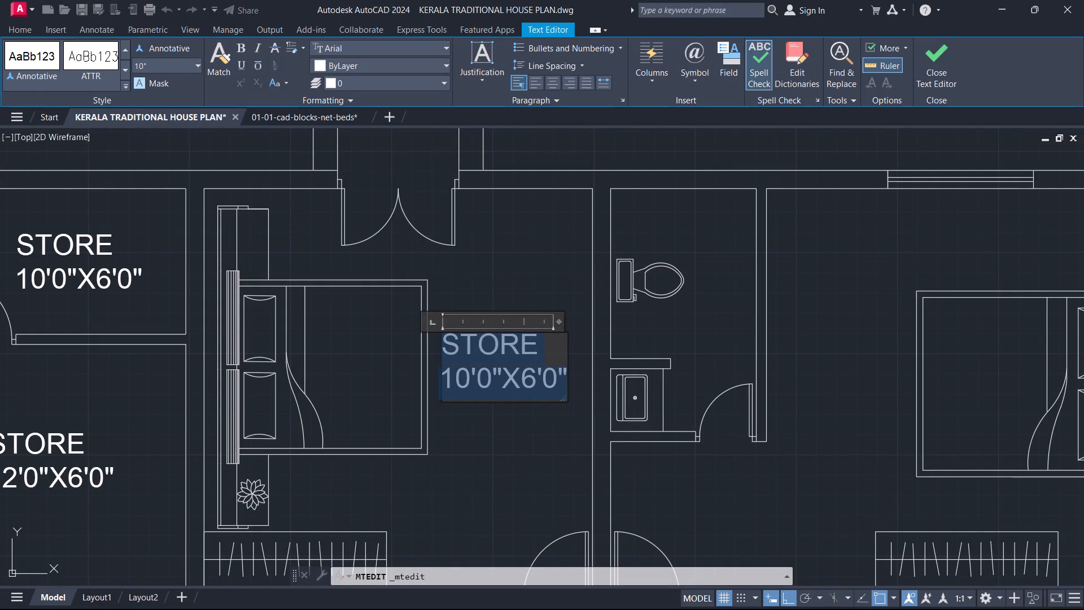
type("BED R")
key("BackSpace")
key("BackSpace")
type("ROOM")
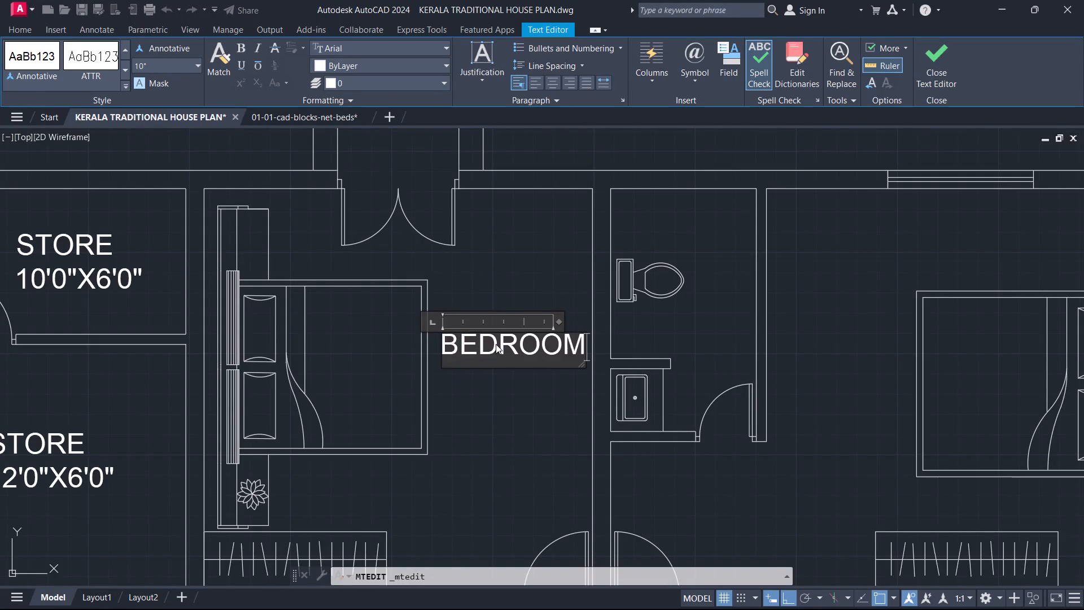
key("Return")
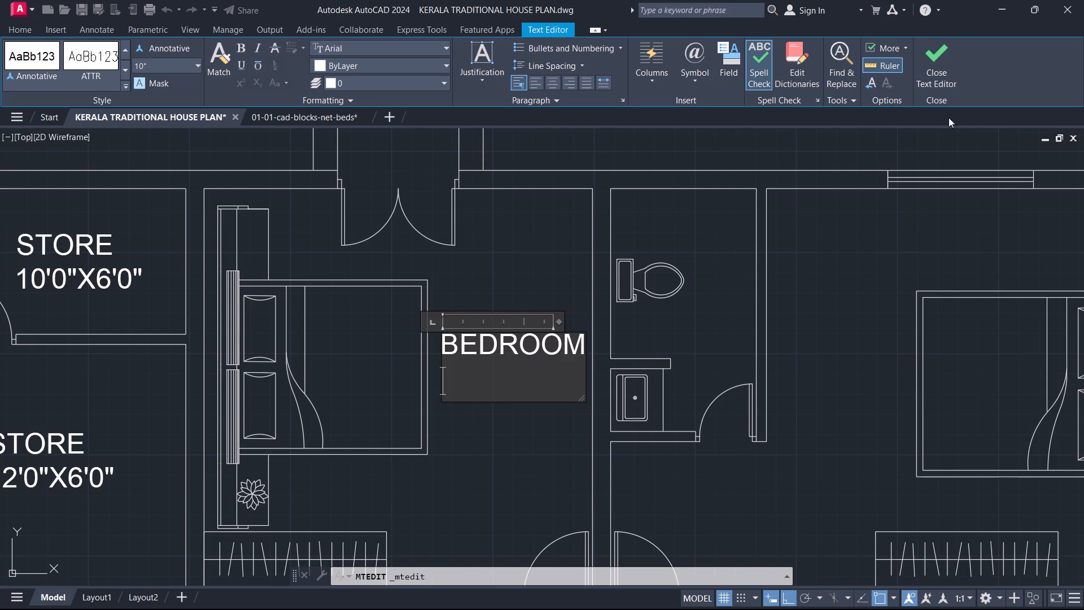
left_click(929, 85)
Measure the north bedroom's width between its side walls and its length from the south wall to the north wall.
key("s")
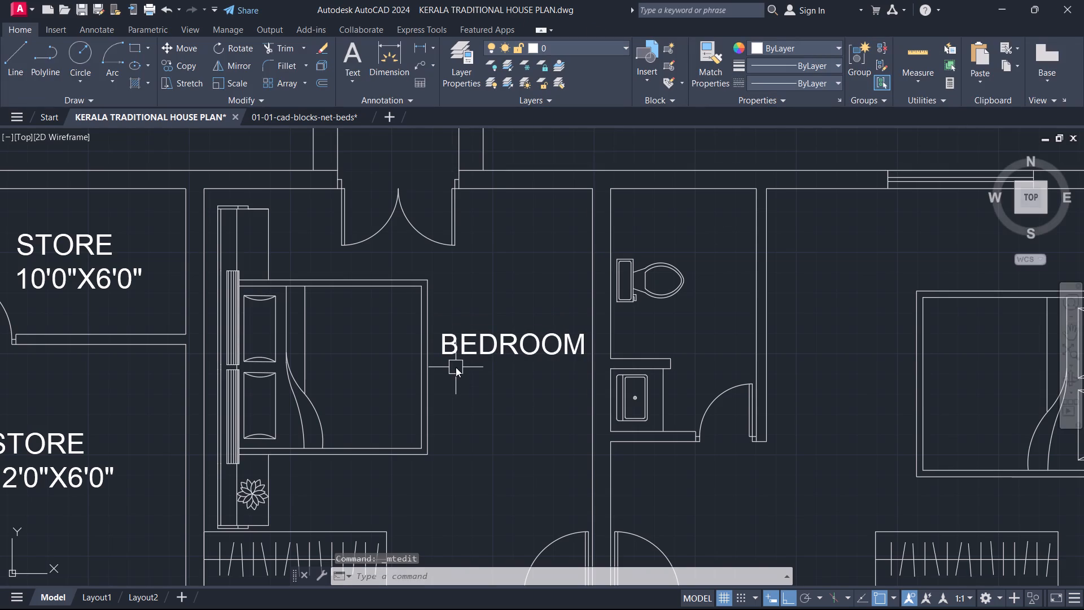
key("Escape")
type("DI")
key("space")
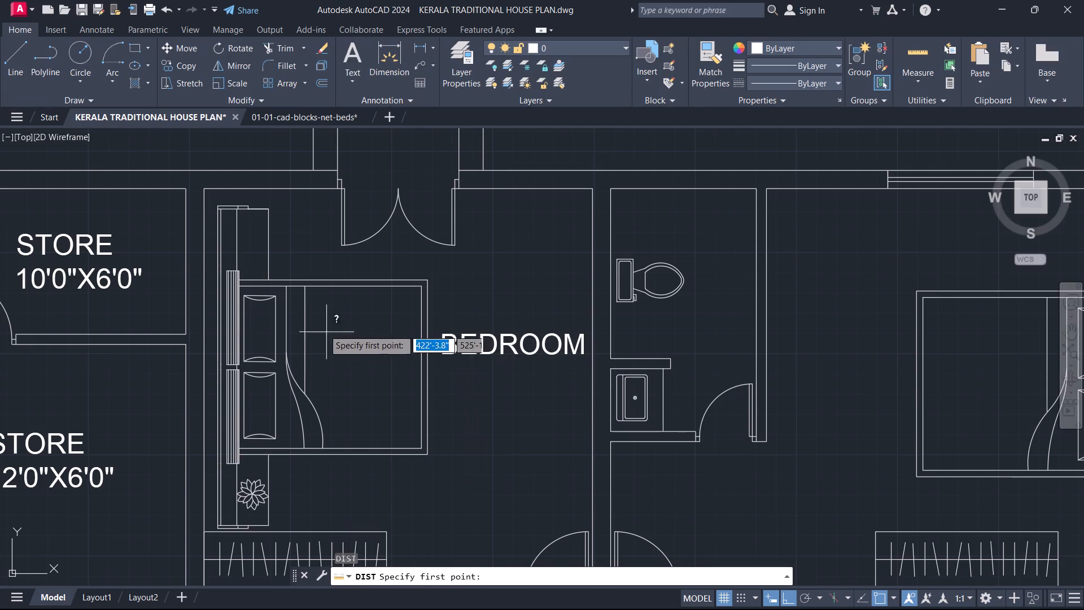
left_click(205, 340)
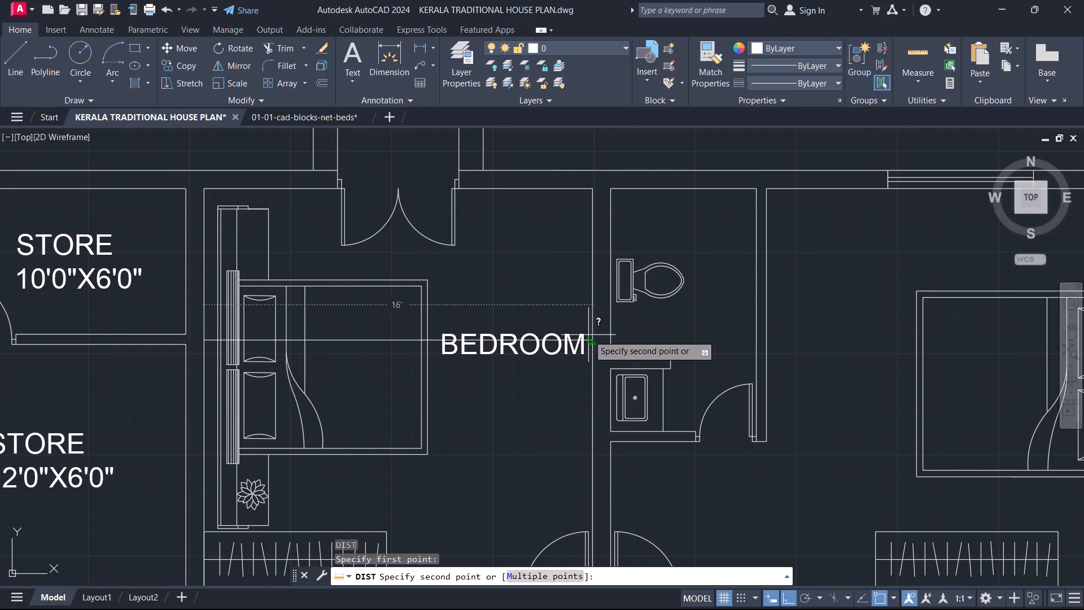
key("Escape")
middle_click_drag(524, 408, 589, 197)
key("space")
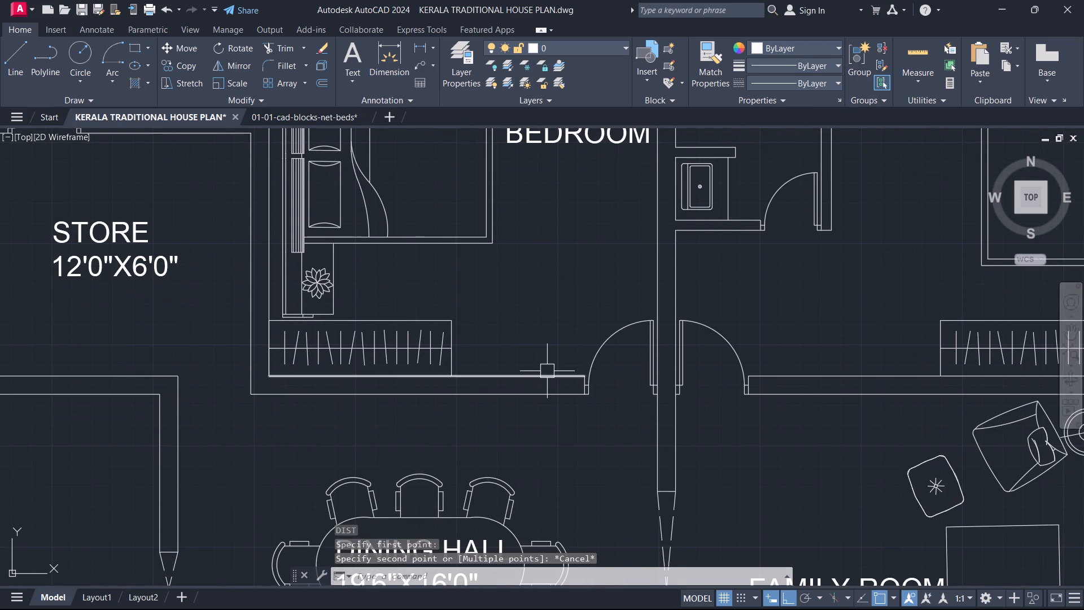
key("space")
left_click(543, 373)
middle_click_drag(537, 236, 563, 609)
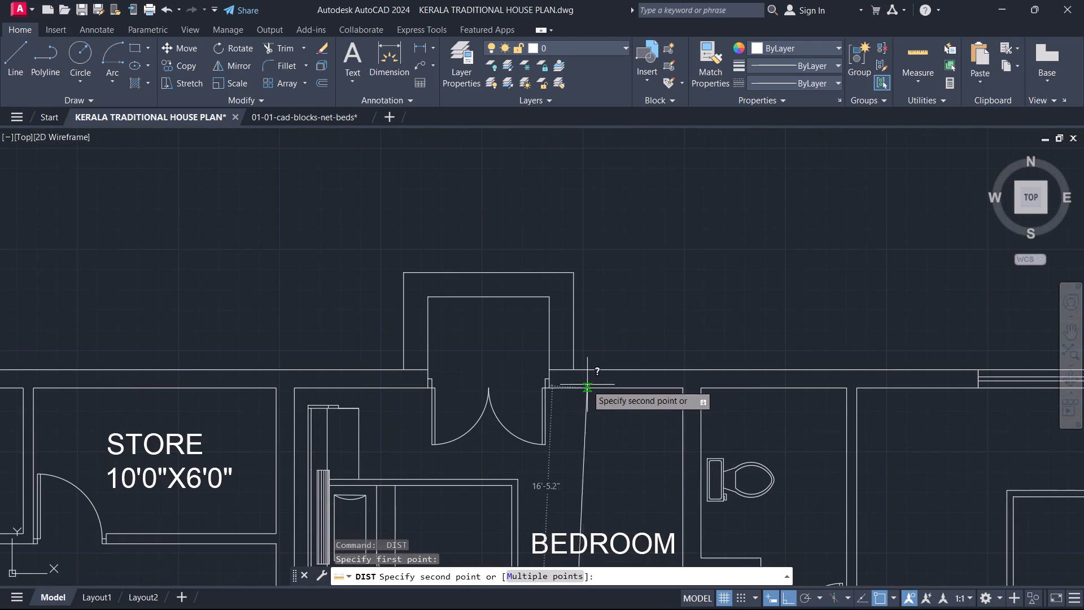
key("Escape")
middle_click_drag(591, 500, 535, 306)
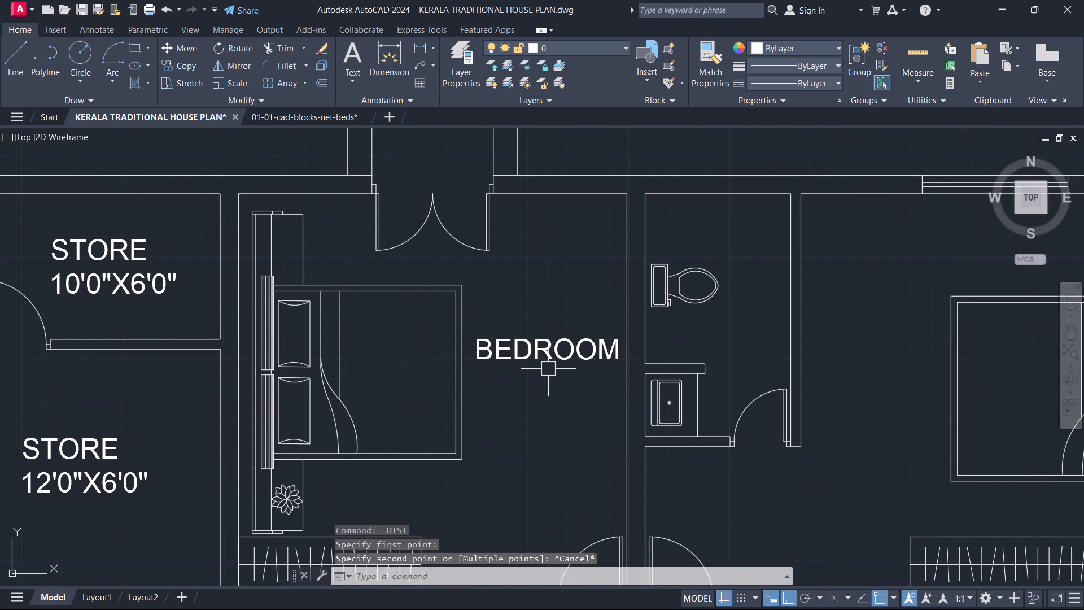
Add the room size 16'0"X16'0" as a second line under BEDROOM in the north bedroom's label.
double_click(543, 349)
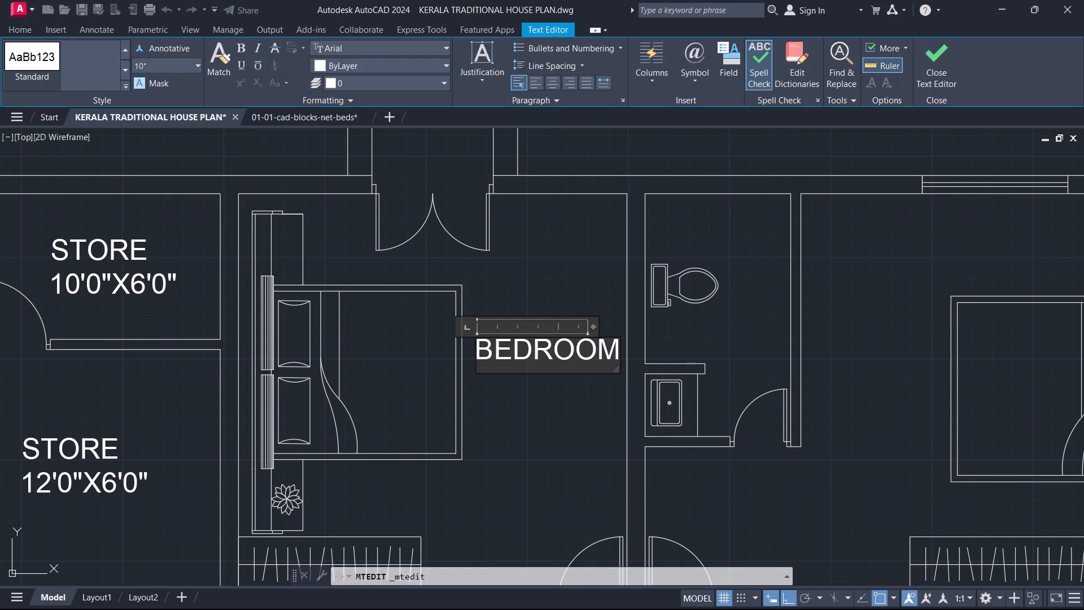
key("Right")
key("Right")
key("Right")
key("Right")
key("Right")
key("Return")
type("16'")
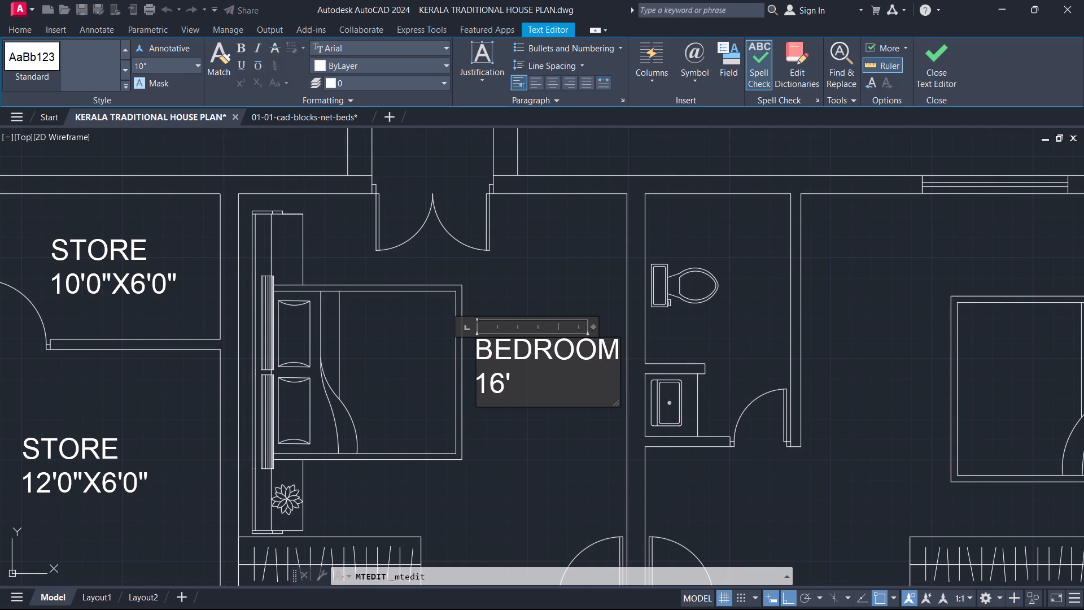
type("0\"X11")
key("BackSpace")
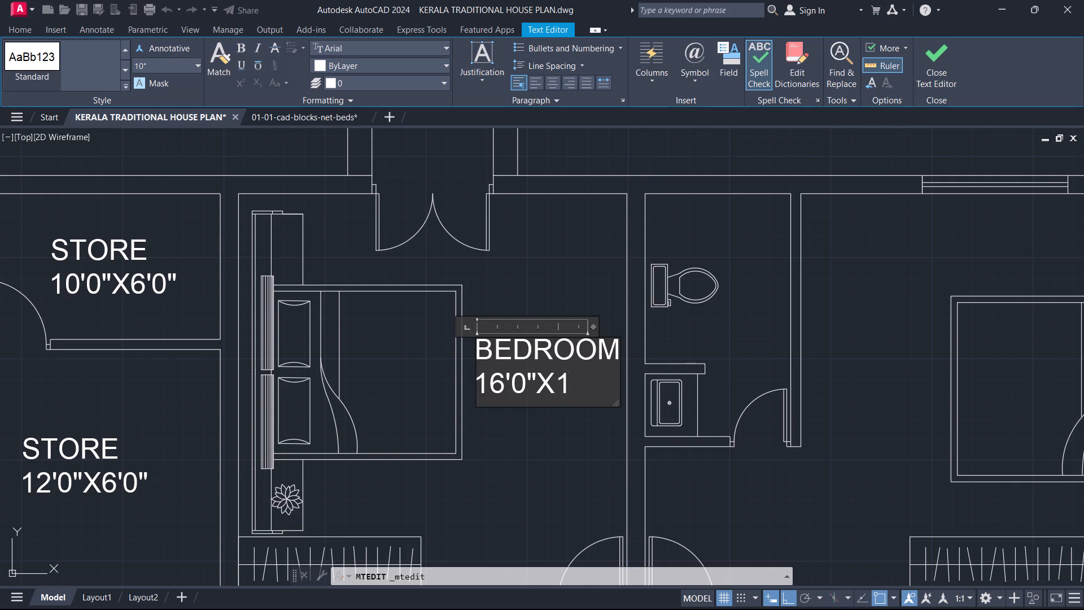
key("BackSpace")
key("Down")
key("1")
key("6")
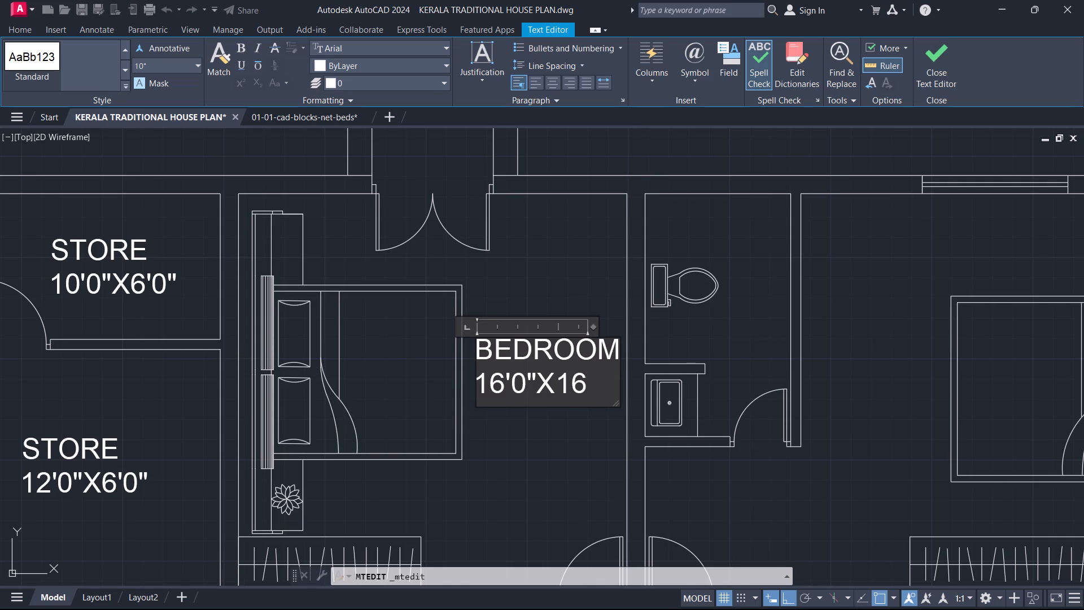
type("'0'")
key("BackSpace")
key("shift+quotedbl")
key("Return")
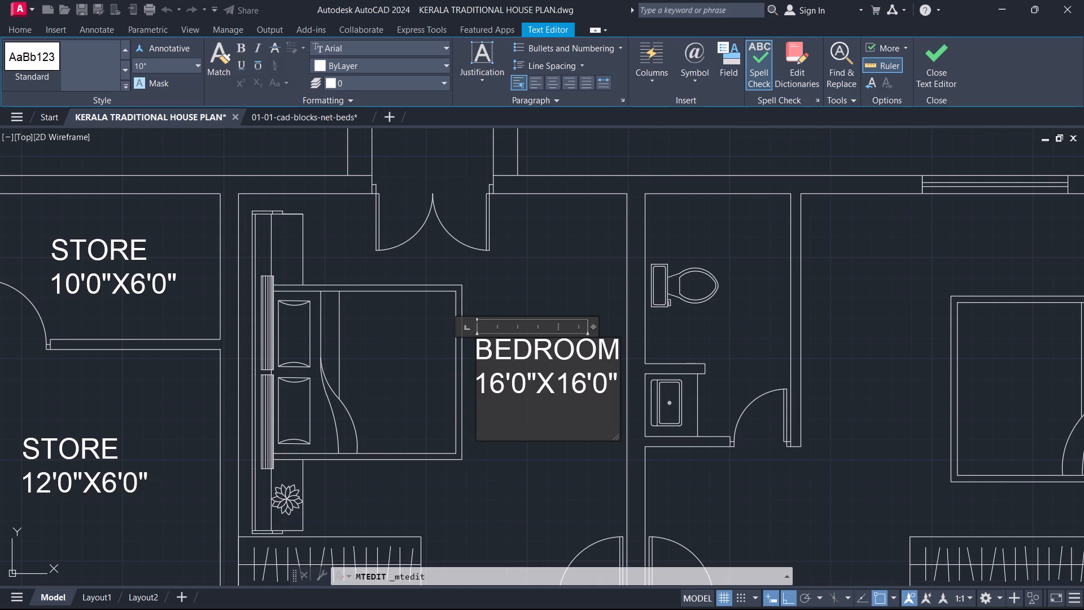
left_click(936, 64)
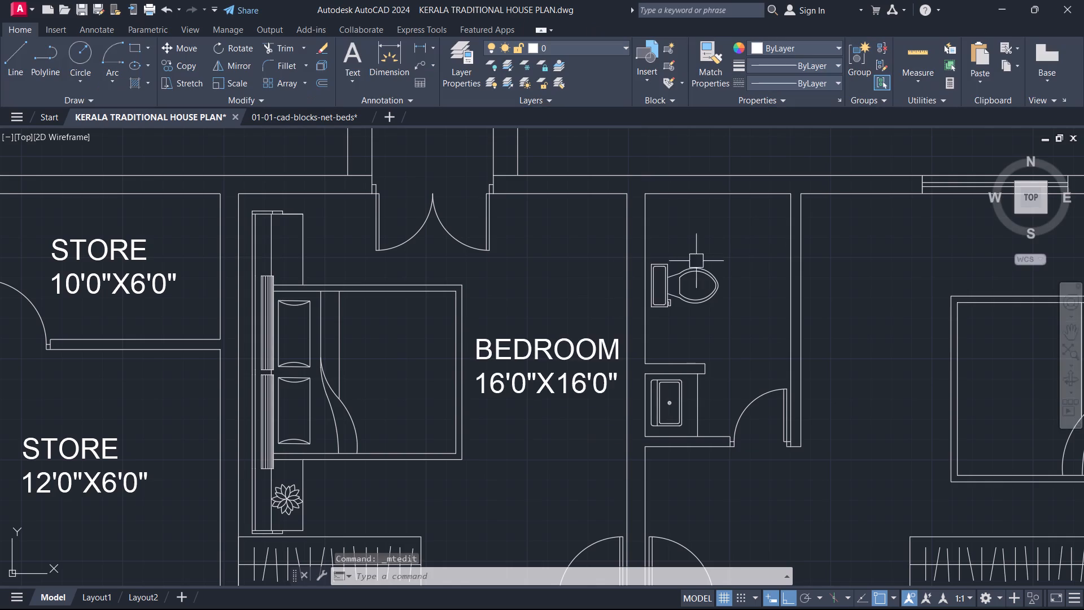
Copy the BEDROOM 16'0"X16'0" label into the northeast bedroom, beside the bed and level with the original.
left_click(550, 372)
type("CO")
key("space")
left_click(550, 372)
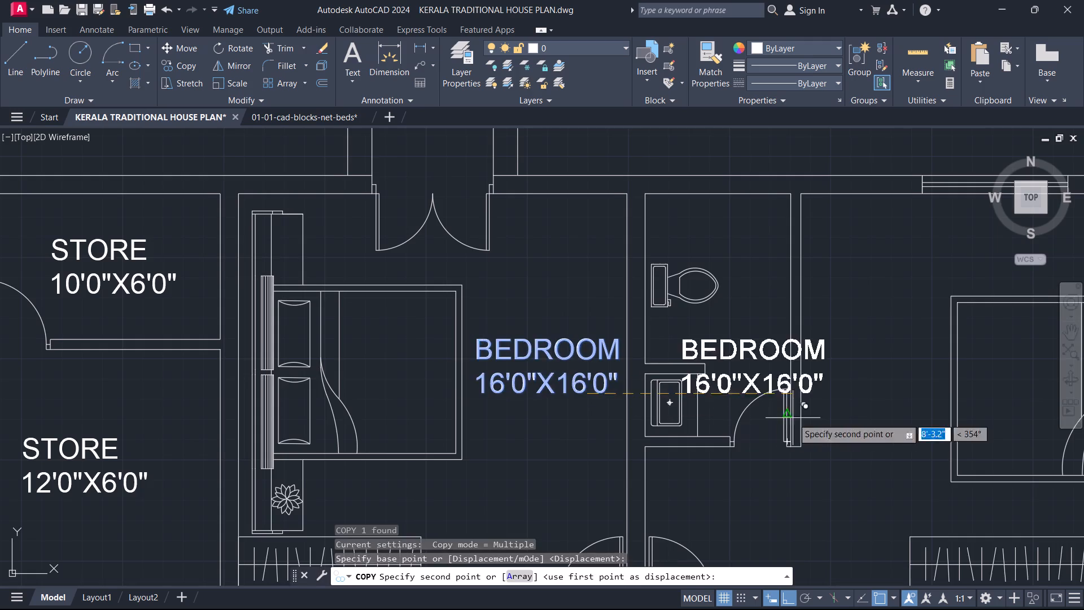
middle_click_drag(795, 417, 337, 461)
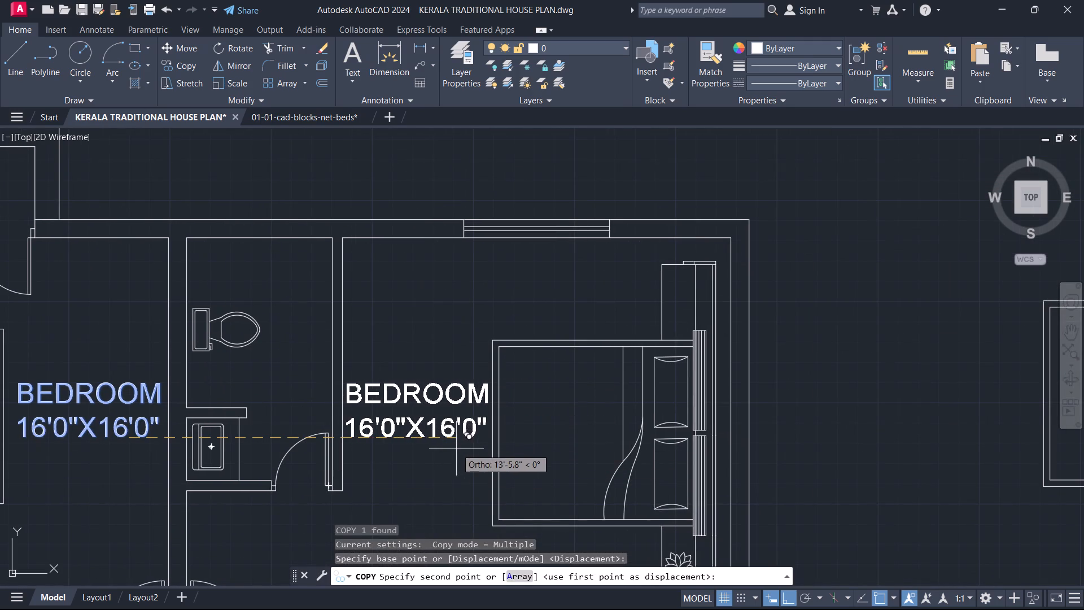
left_click(457, 450)
key("Escape")
Copy the BATH 10'8"X7'0" label from beside the reading room into the bathroom between the two north bedrooms, at its north end.
scroll(448, 451, "down", 1)
middle_click_drag(448, 451, 698, 377)
middle_click_drag(445, 397, 450, 395)
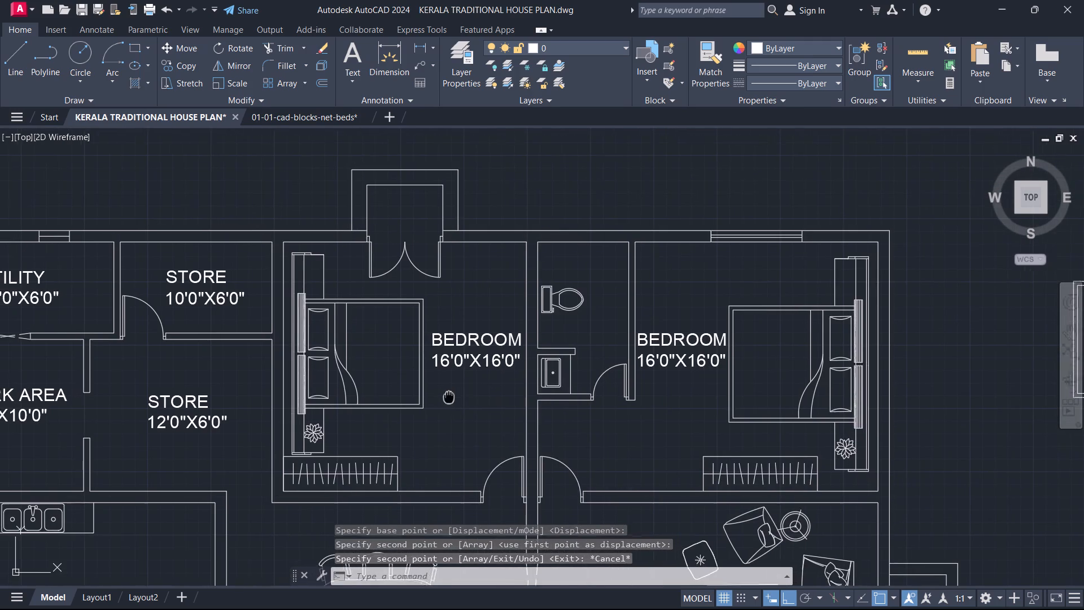
middle_click_drag(450, 395, 484, 293)
middle_click_drag(484, 293, 505, 358)
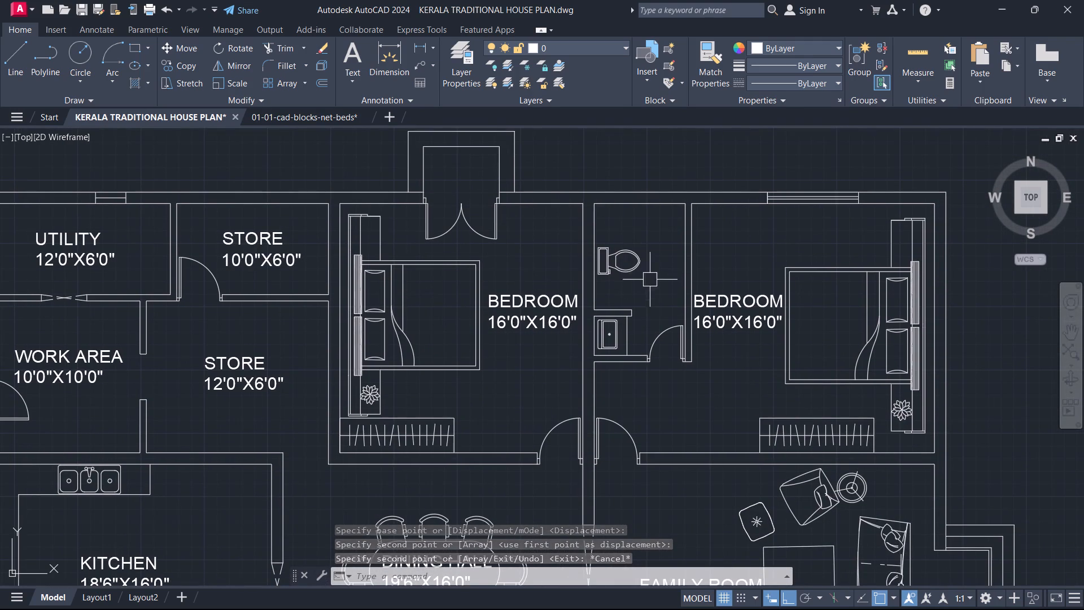
scroll(234, 422, "down", 1)
middle_click_drag(254, 433, 478, 336)
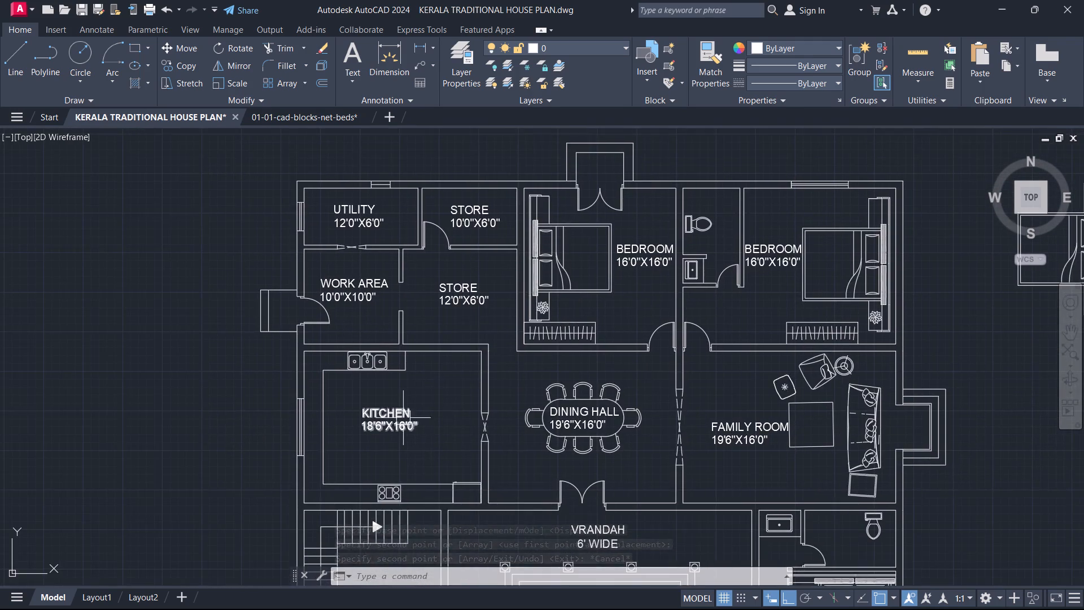
middle_click_drag(399, 420, 245, 132)
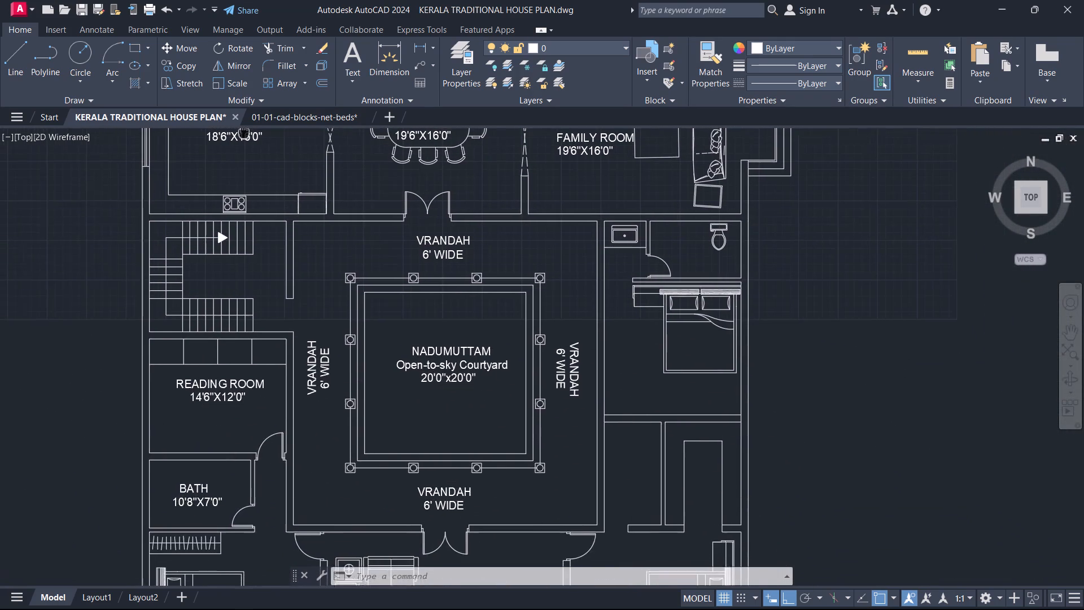
middle_click_drag(245, 132, 345, 118)
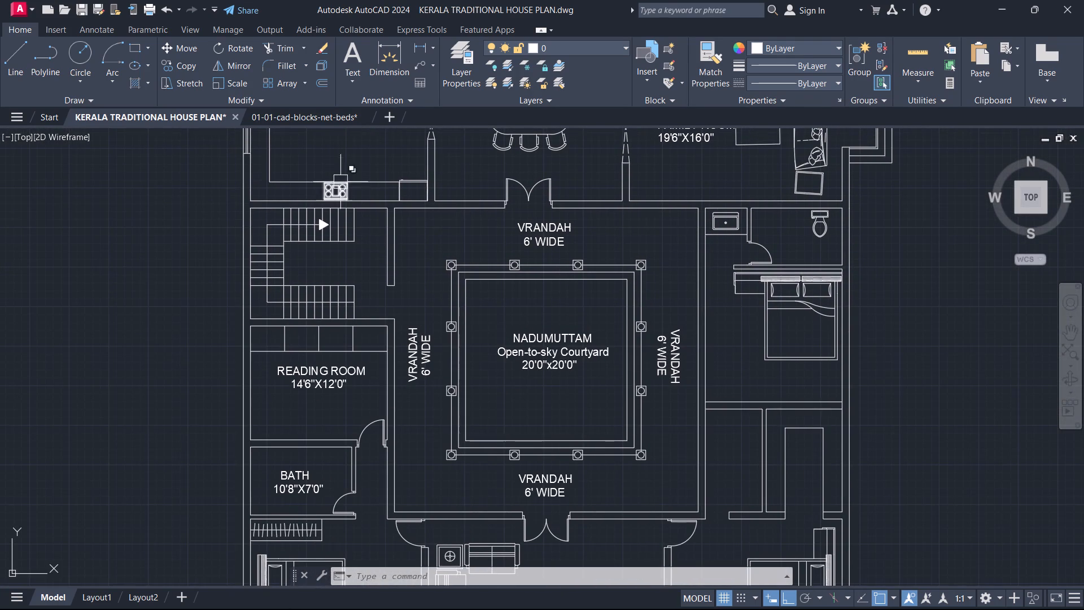
middle_click_drag(321, 239, 543, 102)
scroll(525, 341, "up", 3)
left_click(524, 342)
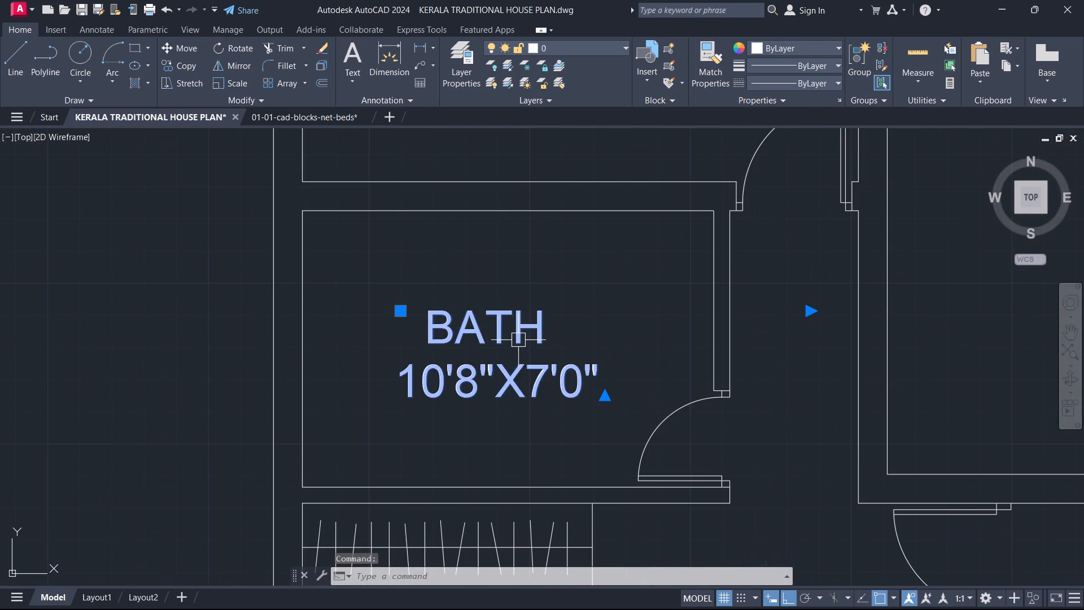
type("CO")
key("space")
left_click(517, 342)
scroll(572, 287, "down", 3)
middle_click_drag(572, 287, 282, 486)
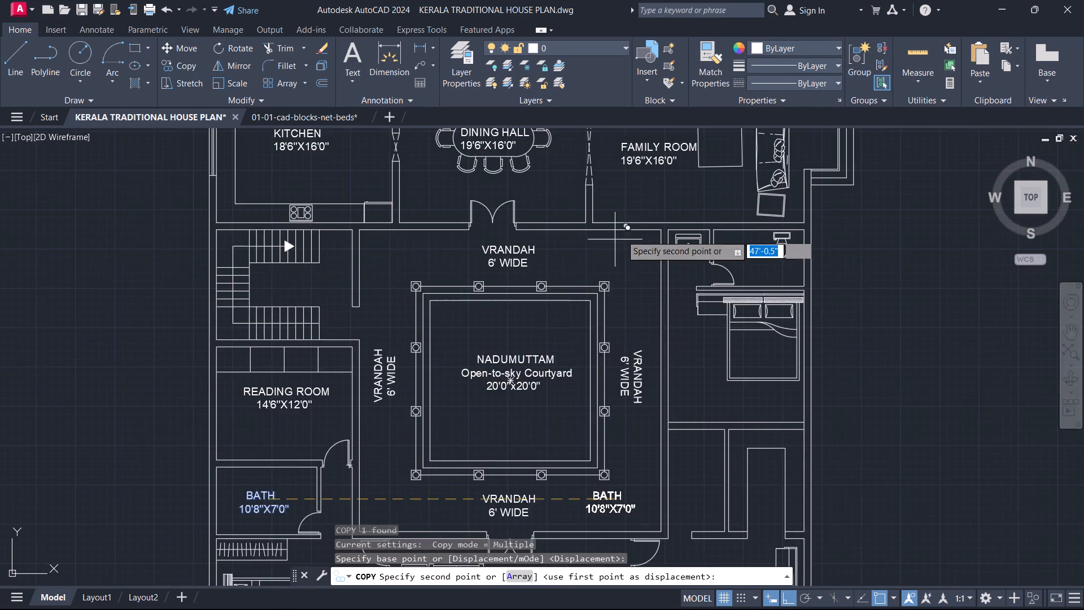
middle_click_drag(621, 235, 450, 459)
key("F8")
middle_click_drag(477, 306, 496, 515)
scroll(480, 447, "up", 3)
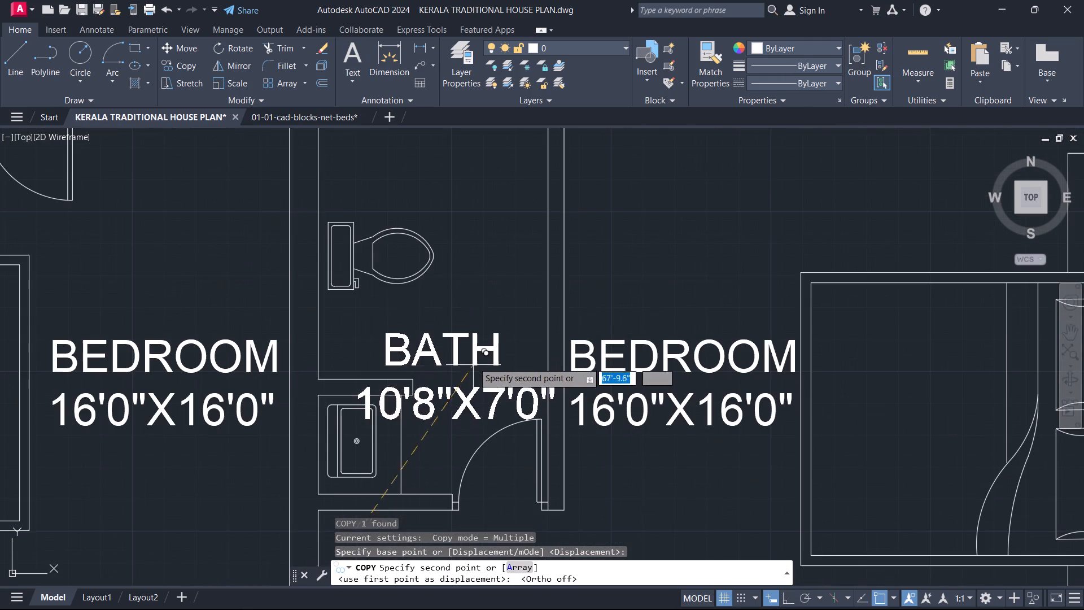
middle_click_drag(479, 282, 465, 419)
scroll(461, 409, "up", 1)
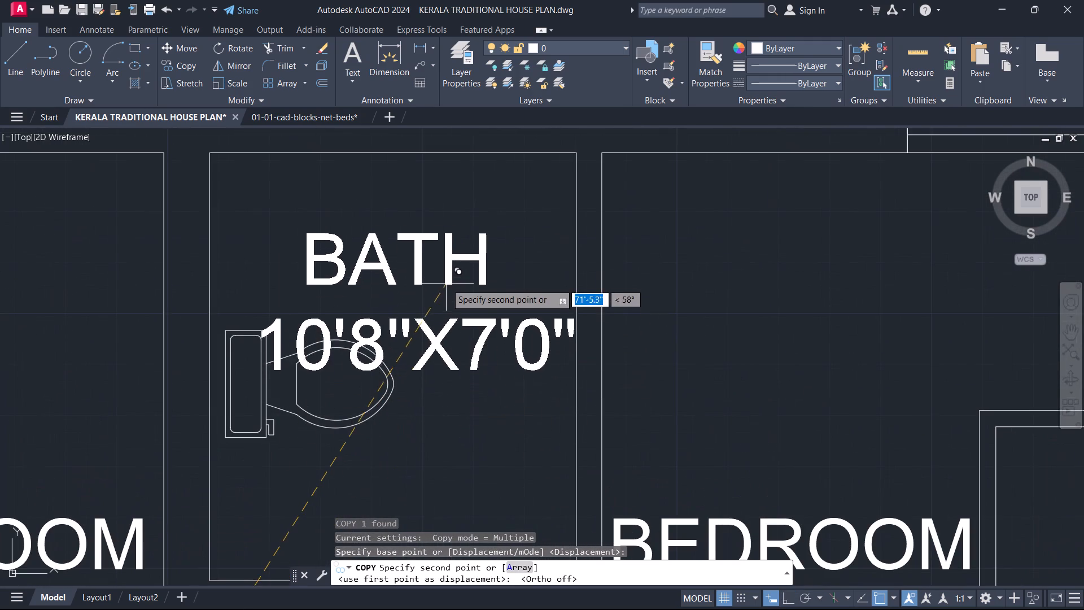
left_click(446, 243)
key("Escape")
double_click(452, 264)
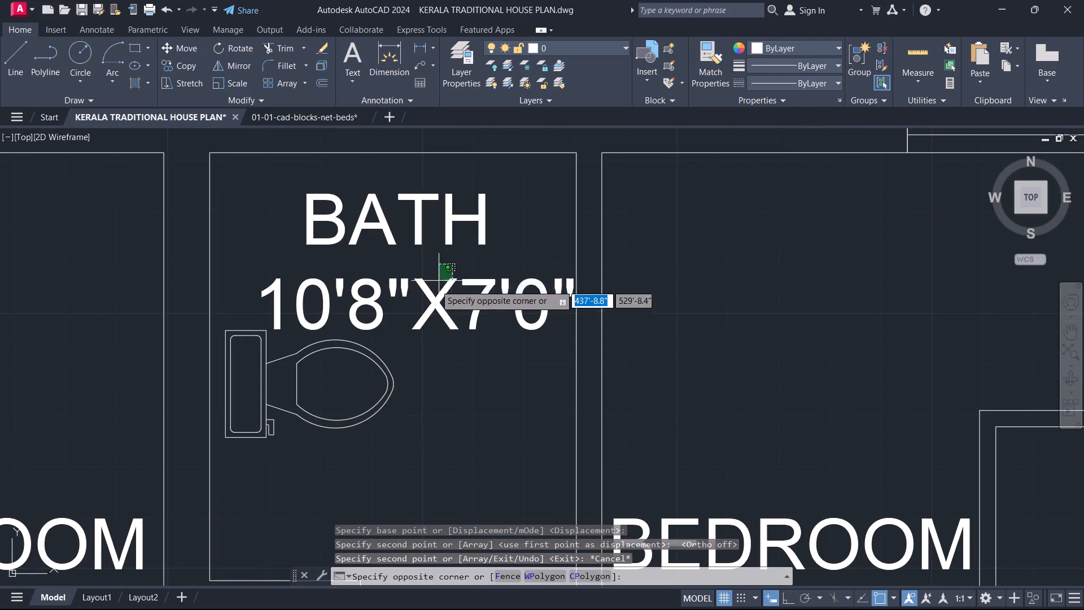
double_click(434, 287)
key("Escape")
Measure the width of the bathroom between the two north bedrooms, starting from its west wall.
scroll(410, 313, "down", 3)
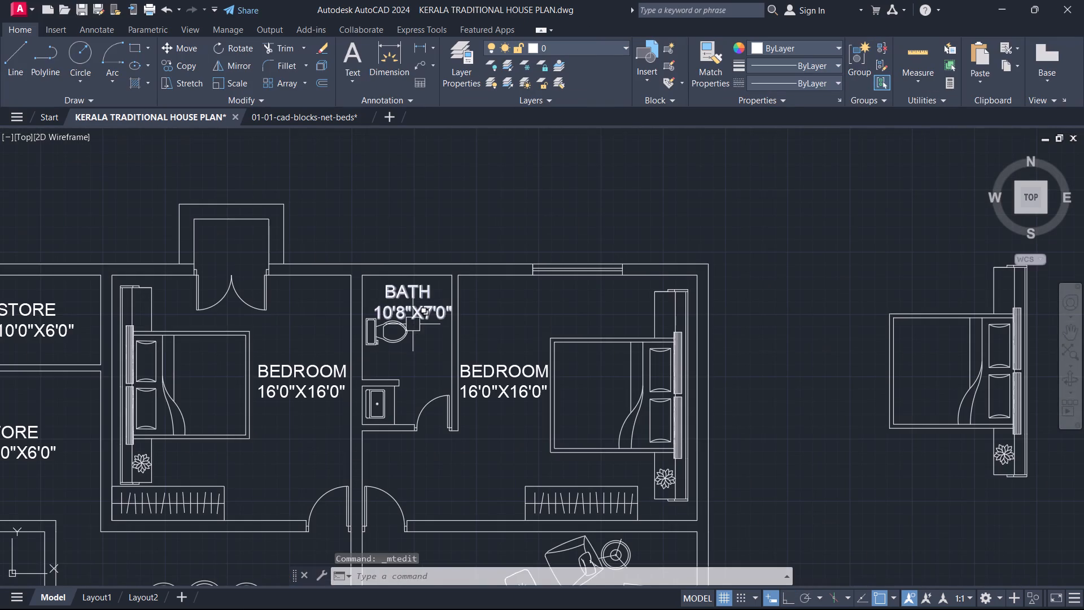
key("d")
key("i")
key("space")
scroll(374, 341, "up", 2)
left_click(343, 386)
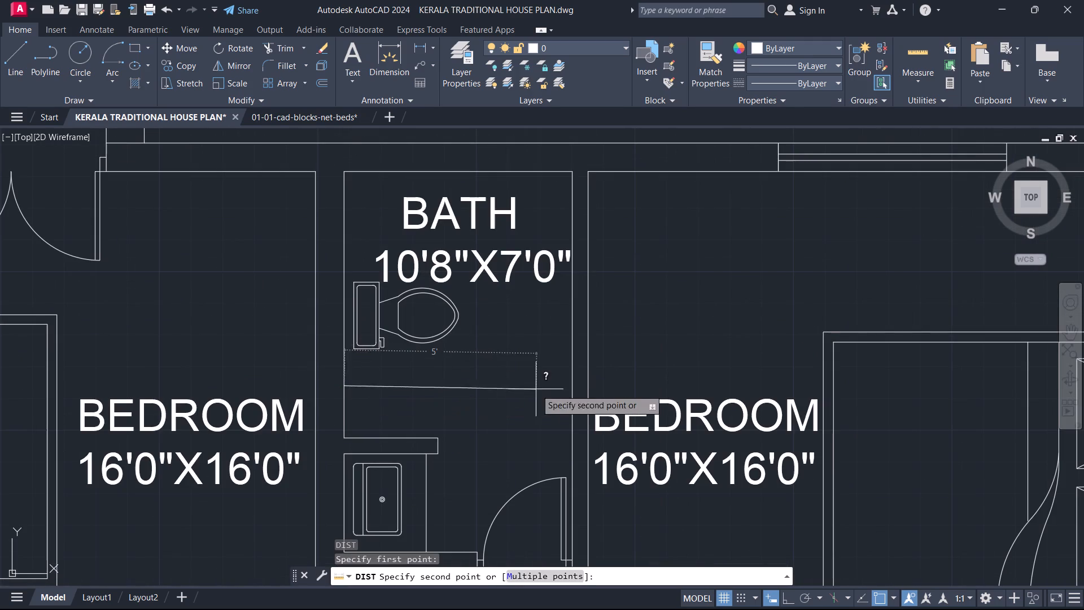
key("Escape")
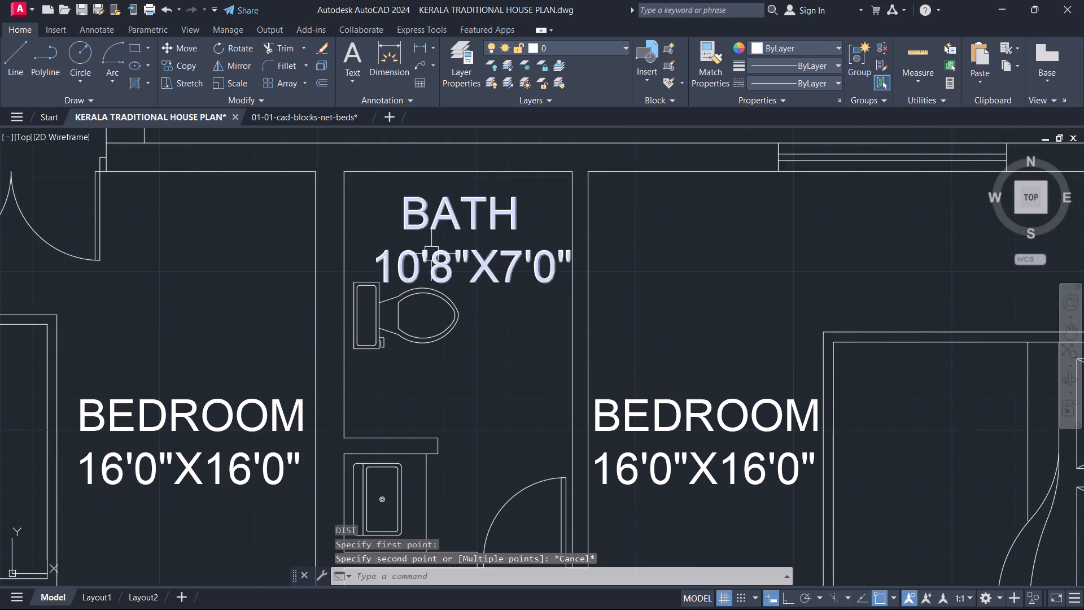
Change the size line of the BATH label between the two north bedrooms to 7'0"X10'0".
double_click(435, 260)
left_click(453, 276)
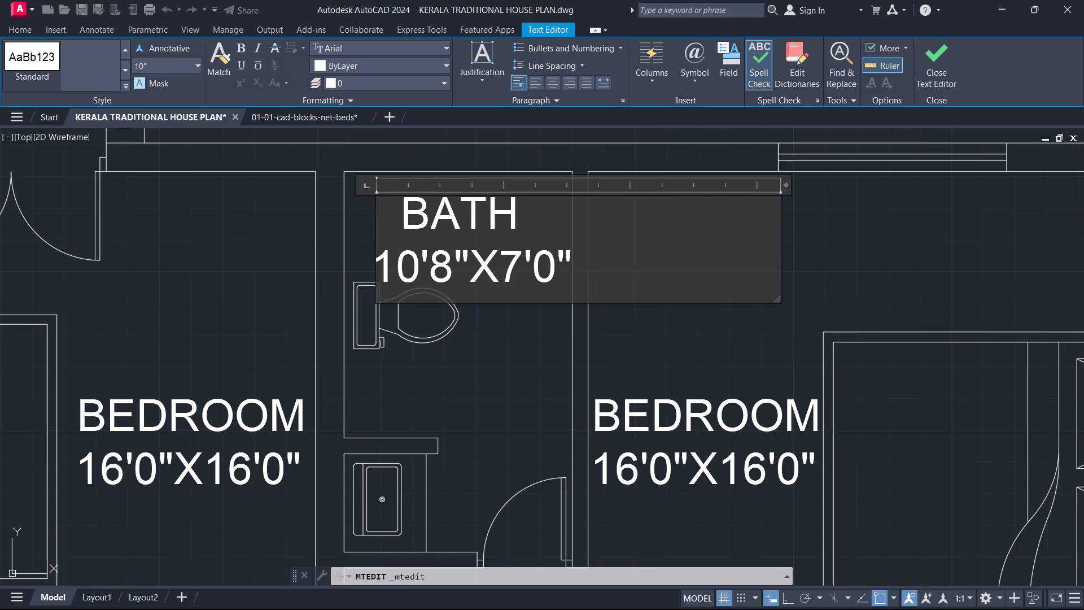
key("BackSpace")
key("BackSpace")
key("BackSpace")
key("BackSpace")
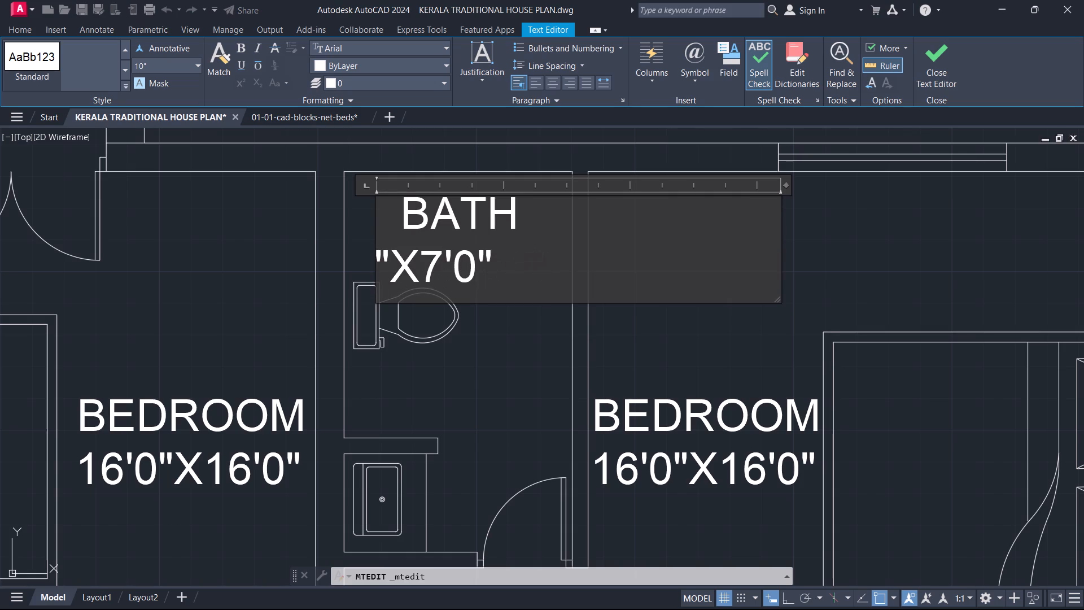
key("7")
key("Right")
key("Delete")
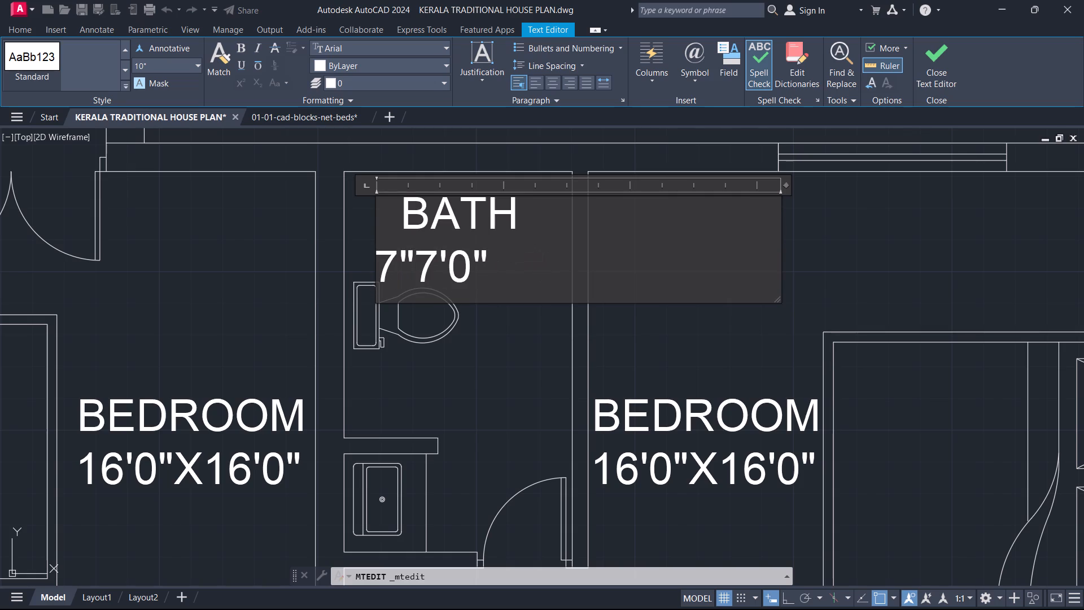
key("BackSpace")
key("0")
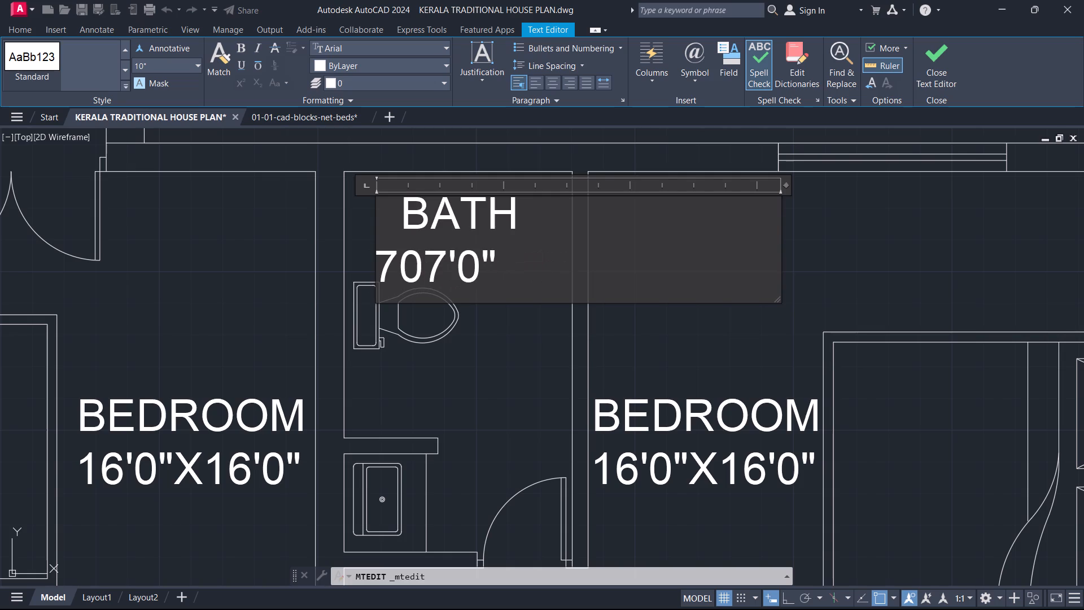
key("BackSpace")
type("'0\"")
key("x")
key("Right")
key("Right")
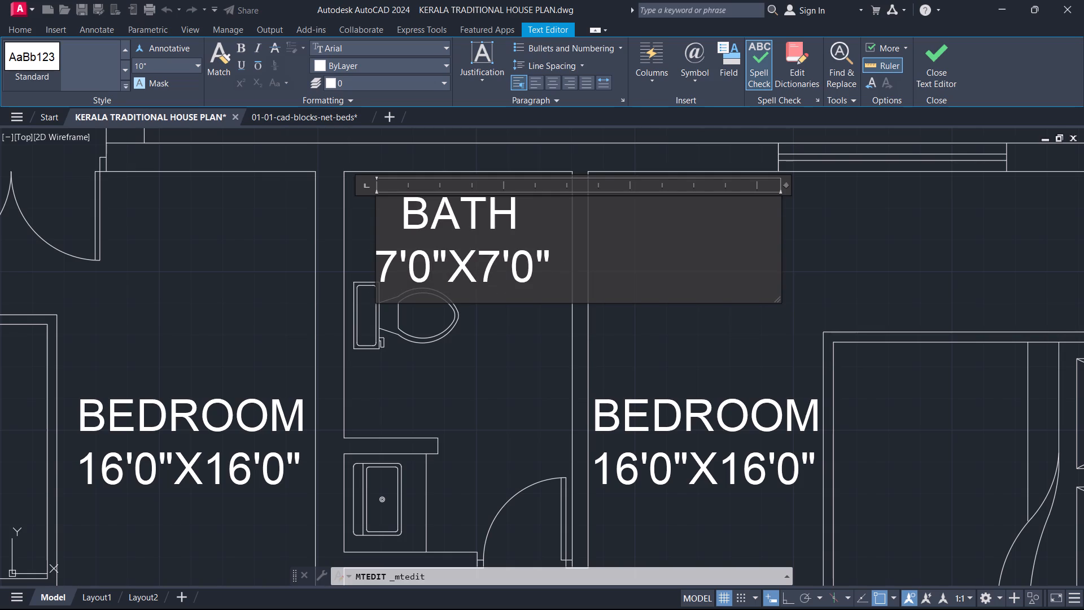
key("Left")
key("BackSpace")
type("10")
left_click(964, 56)
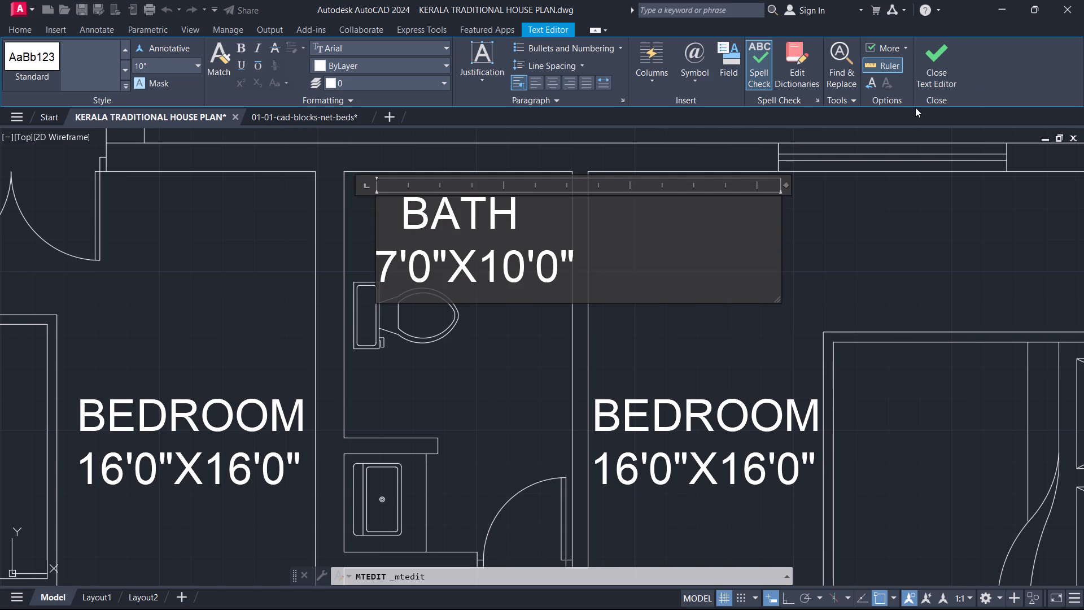
left_click(925, 63)
Copy the BATH 10'8"X7'0" label from below the reading room into the east bathroom south of the family room, beside the toilet.
scroll(438, 350, "down", 2)
middle_click_drag(430, 316, 428, 254)
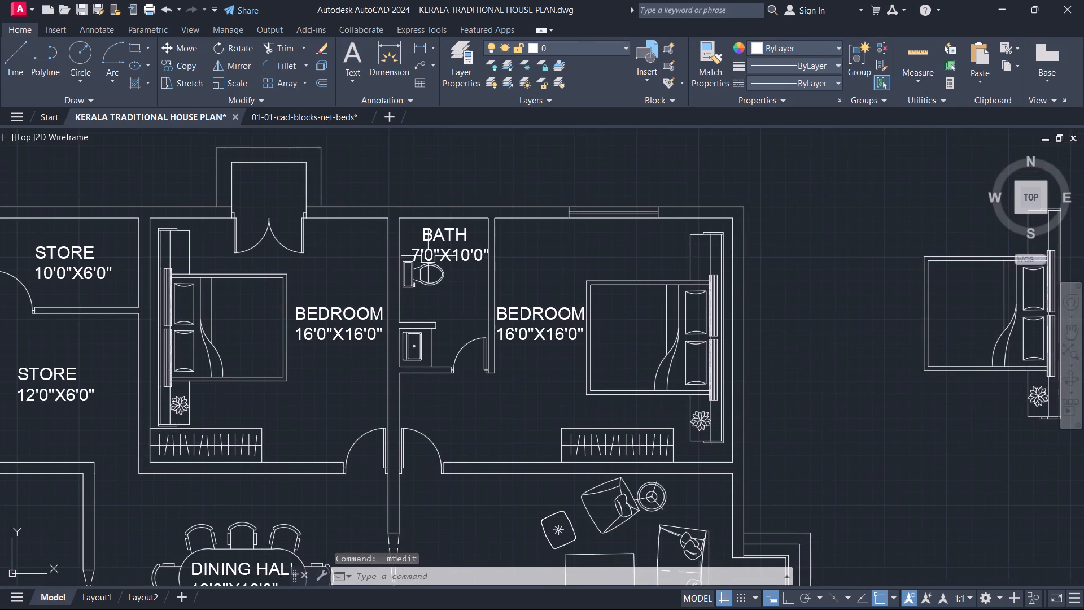
middle_click_drag(465, 332, 458, 117)
scroll(518, 349, "down", 2)
middle_click_drag(552, 465, 535, 416)
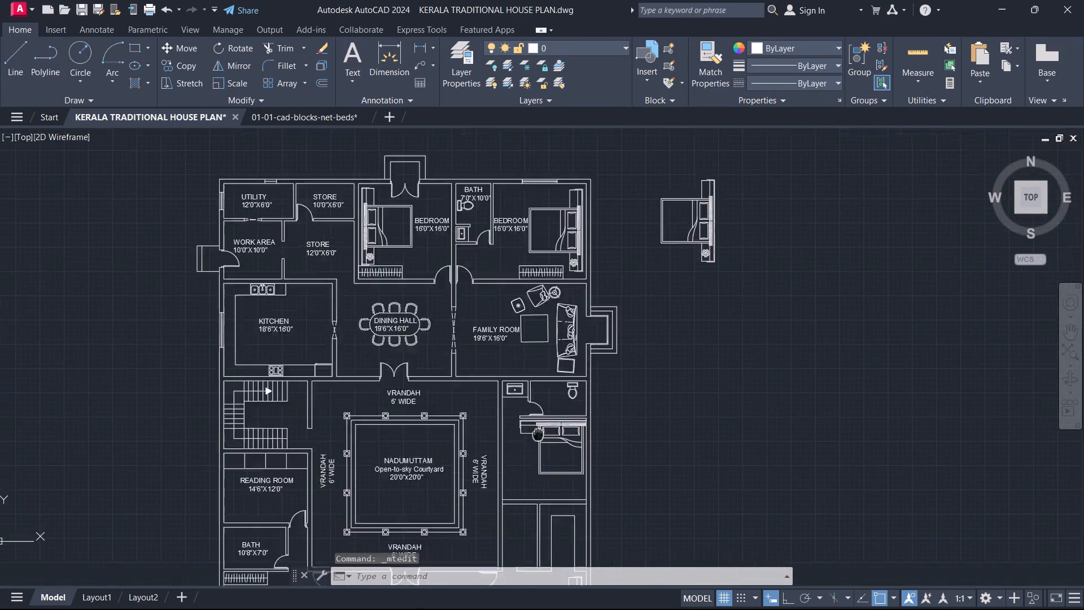
middle_click_drag(535, 416, 497, 221)
scroll(517, 288, "up", 1)
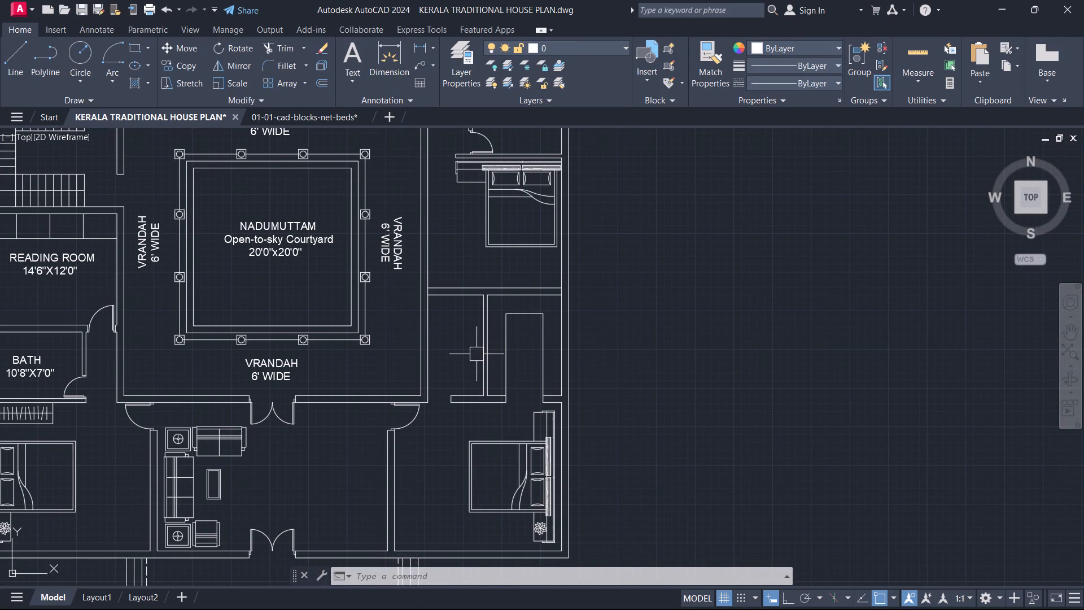
middle_click_drag(484, 310, 506, 438)
middle_click_drag(537, 267, 562, 381)
scroll(563, 379, "up", 1)
middle_click_drag(496, 241, 528, 313)
middle_click_drag(554, 401, 881, 257)
scroll(881, 257, "down", 2)
scroll(604, 307, "up", 1)
left_click(602, 485)
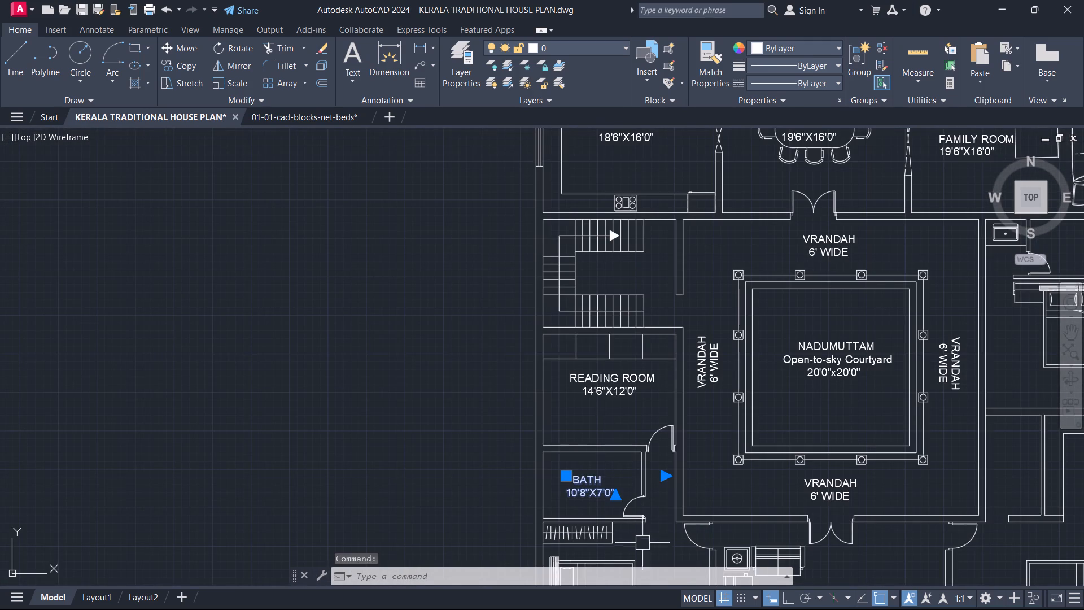
key("c")
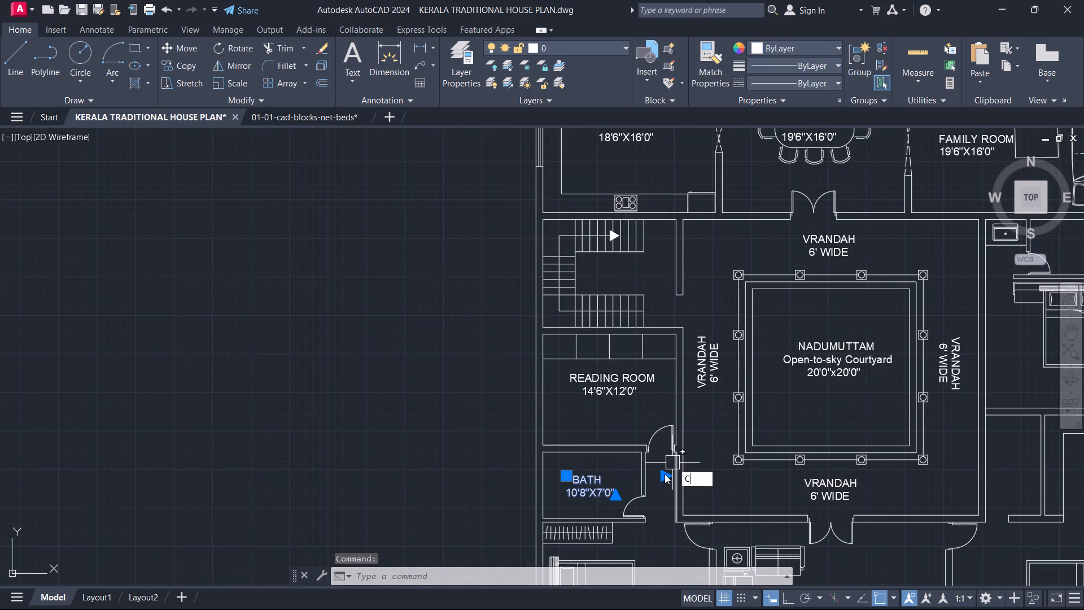
key("o")
key("space")
left_click(603, 476)
middle_click_drag(715, 411, 111, 412)
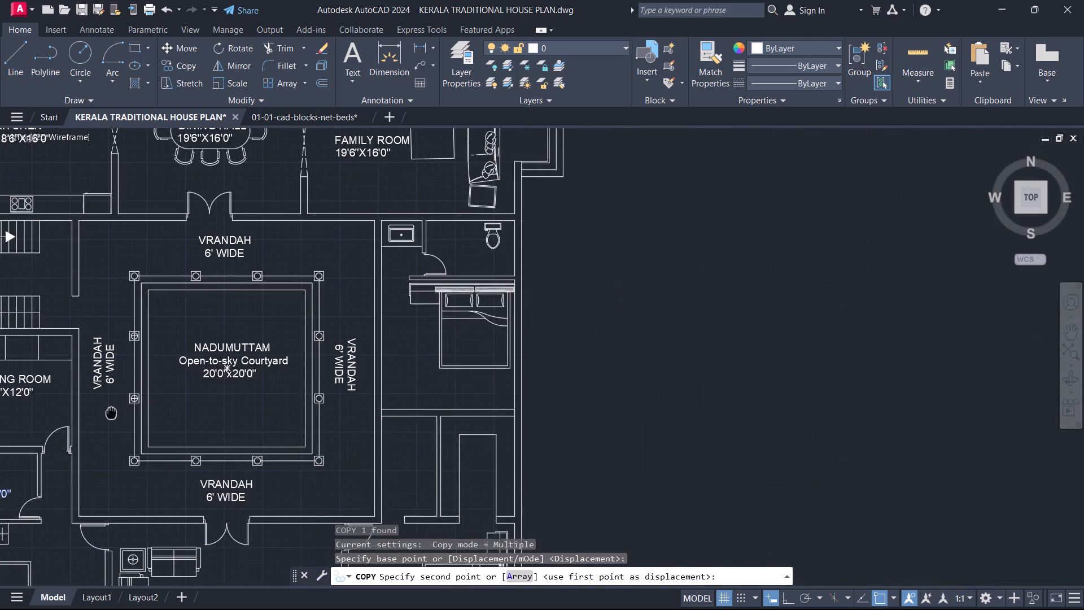
middle_click_drag(111, 412, 121, 441)
scroll(488, 395, "up", 2)
middle_click_drag(410, 392, 414, 609)
scroll(471, 312, "up", 2)
middle_click_drag(417, 432, 445, 286)
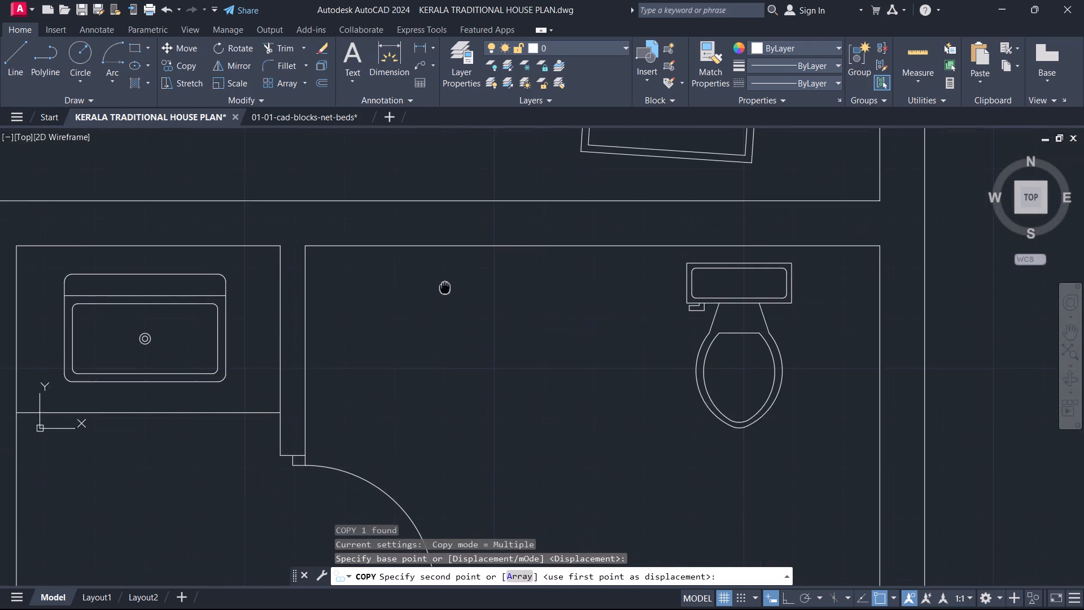
middle_click_drag(445, 286, 445, 285)
left_click(389, 333)
middle_click_drag(398, 366, 440, 326)
key("Escape")
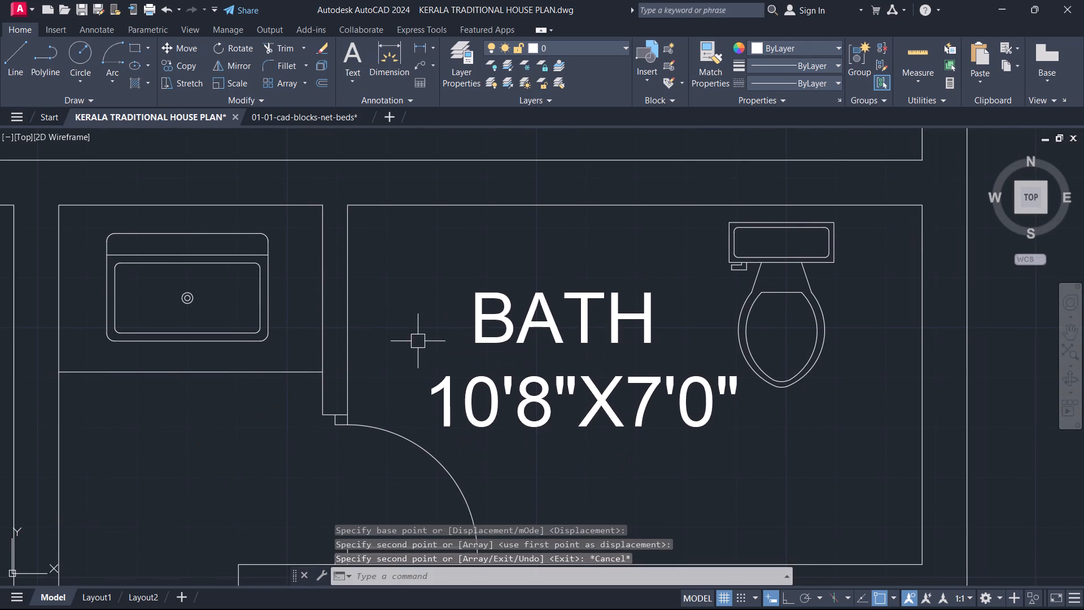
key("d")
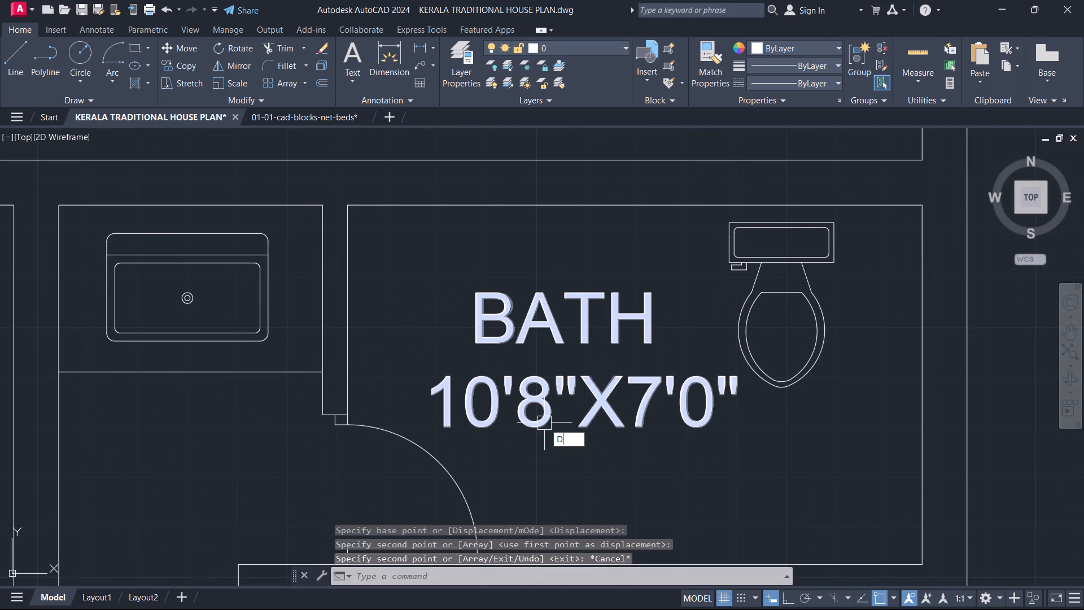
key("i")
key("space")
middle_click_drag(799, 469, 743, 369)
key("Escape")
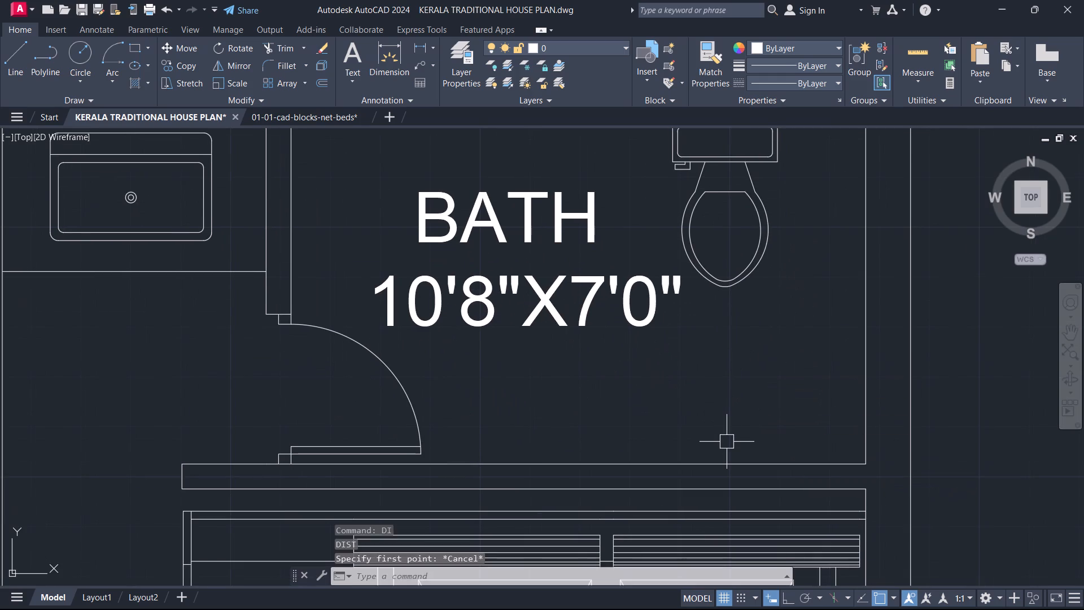
Measure the east bathroom from its south wall to its north wall.
type("DI")
key("space")
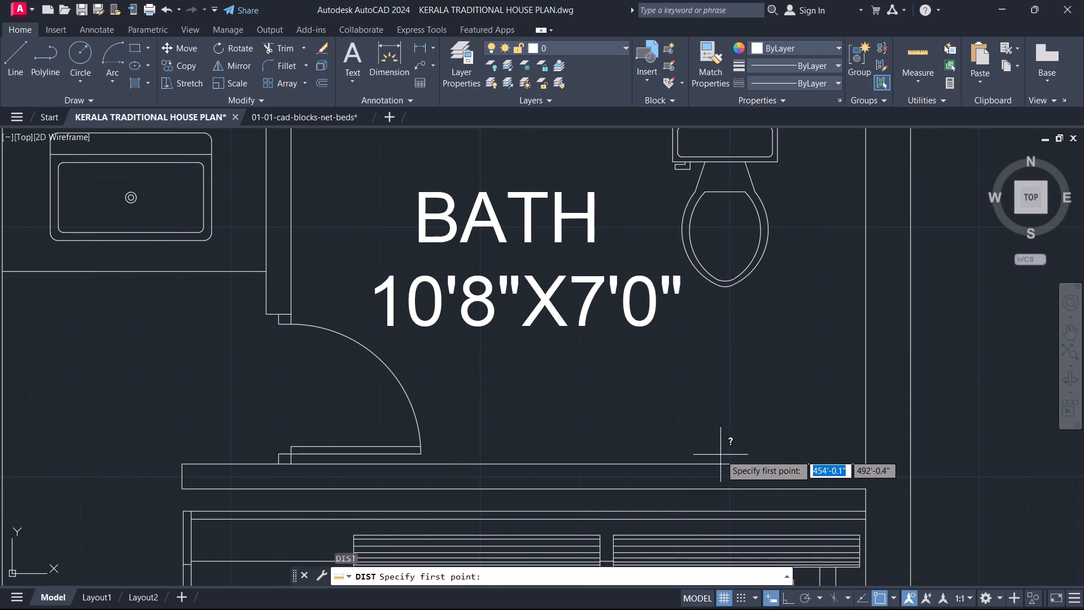
left_click(721, 464)
middle_click_drag(713, 378, 688, 578)
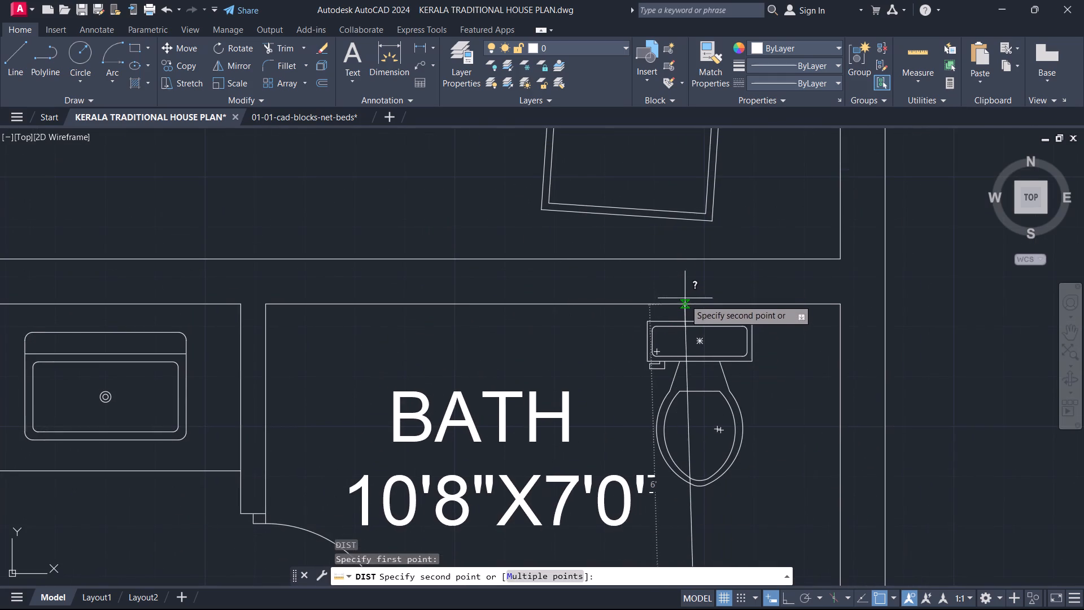
key("Escape")
Change the size line of the east bathroom's BATH label to 10'8"X6'0".
double_click(636, 498)
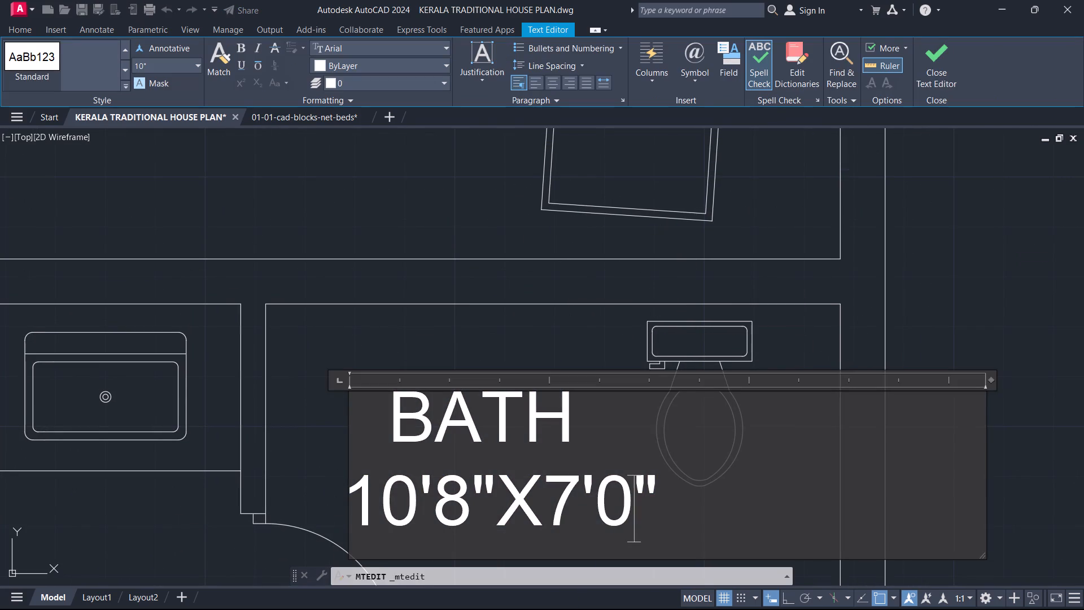
left_click(569, 495)
key("BackSpace")
key("6")
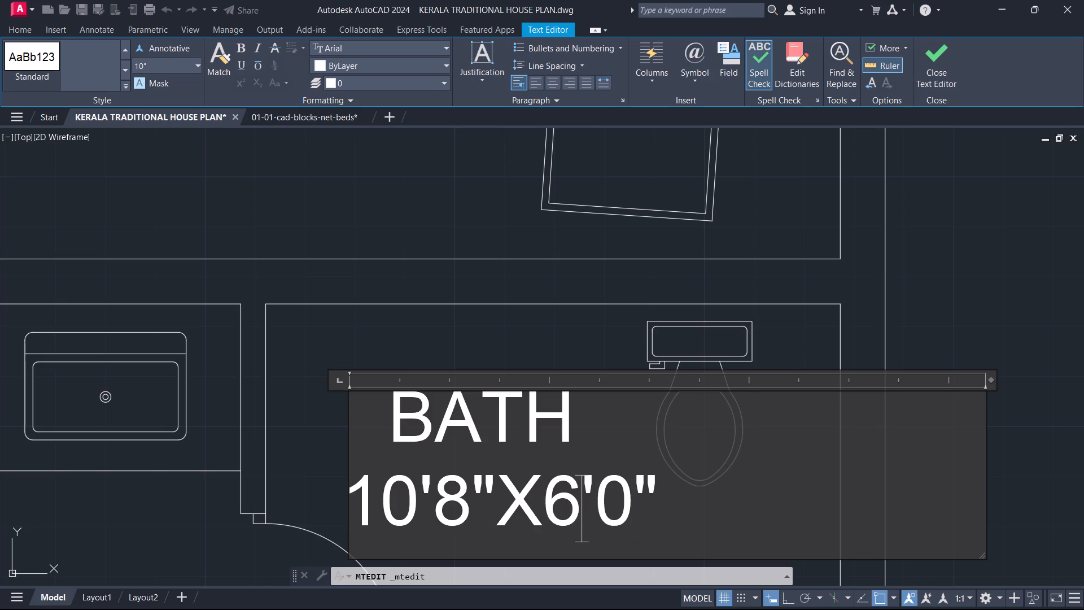
left_click(945, 58)
key("Escape")
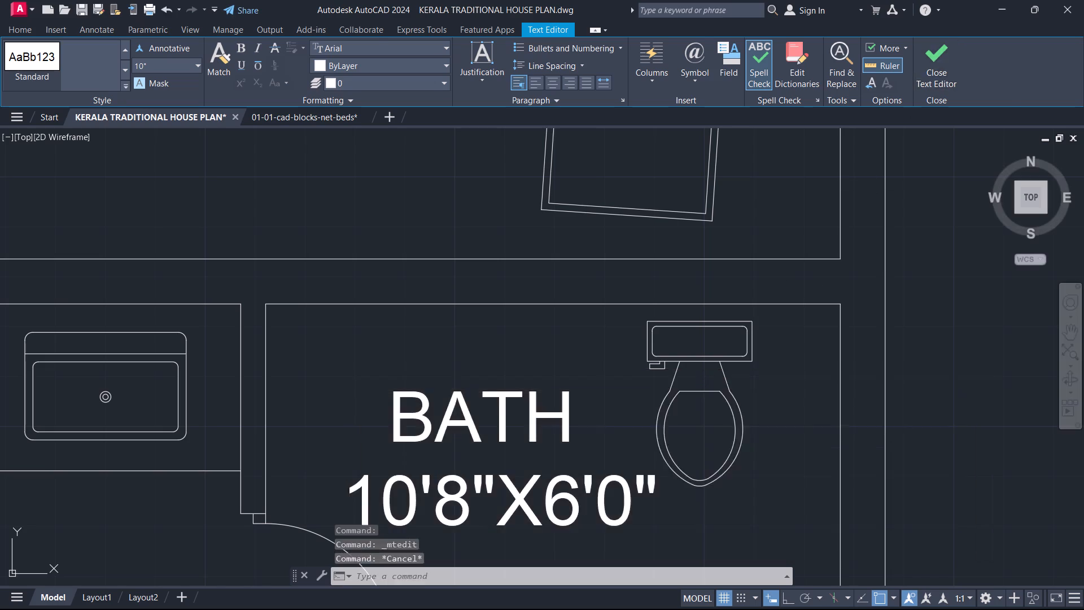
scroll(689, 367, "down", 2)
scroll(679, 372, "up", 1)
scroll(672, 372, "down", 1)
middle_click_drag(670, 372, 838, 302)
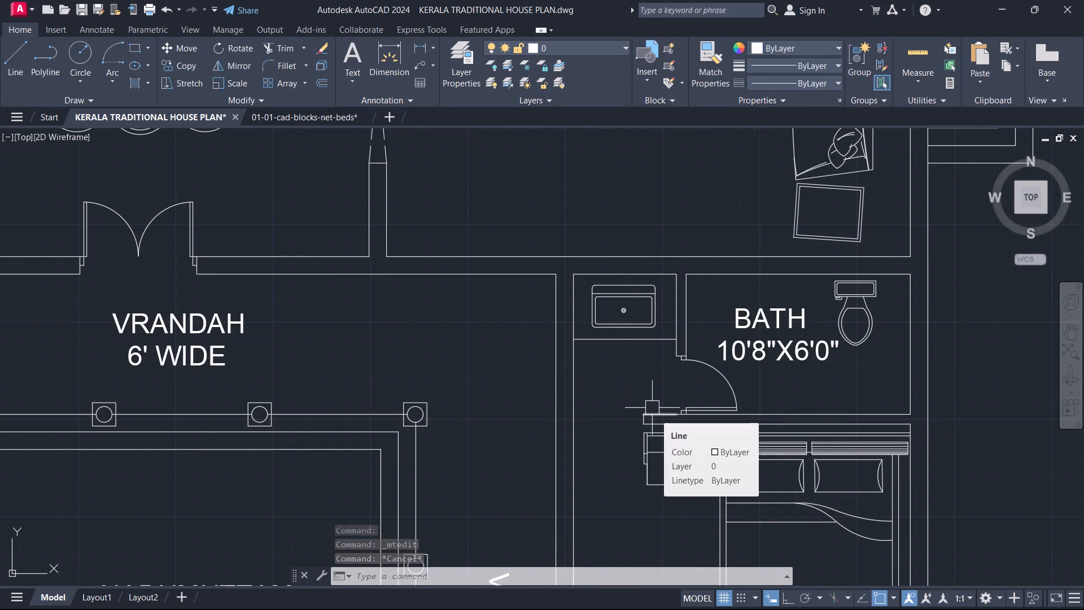
Rename the northeast bedroom's label BEDROOM 5 and widen its text box so the name fits on one line.
scroll(652, 408, "down", 1)
scroll(714, 238, "down", 1)
middle_click_drag(714, 238, 614, 490)
left_click(560, 299)
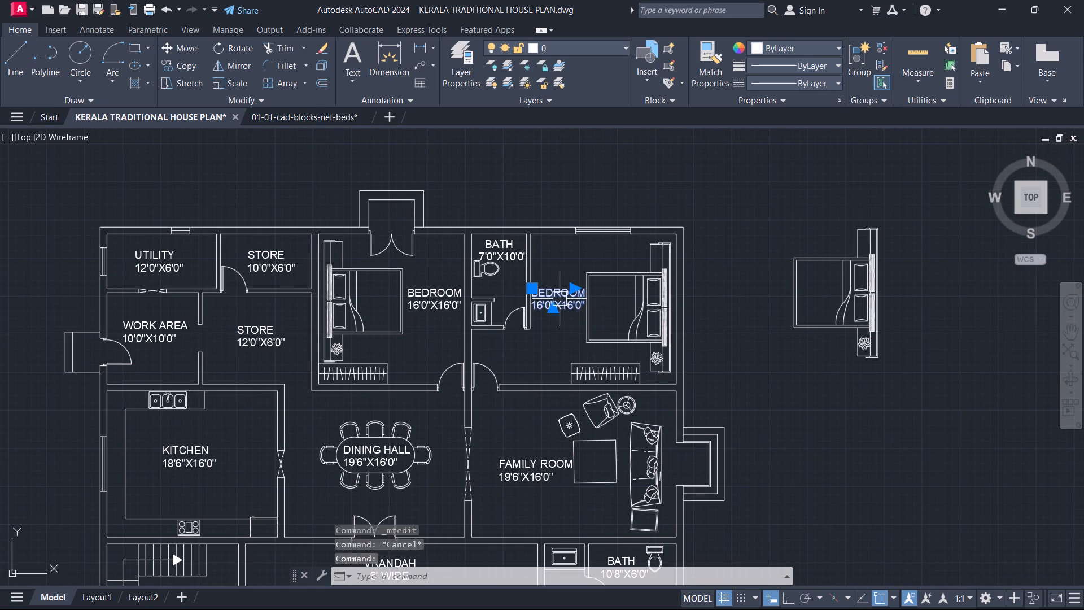
double_click(560, 298)
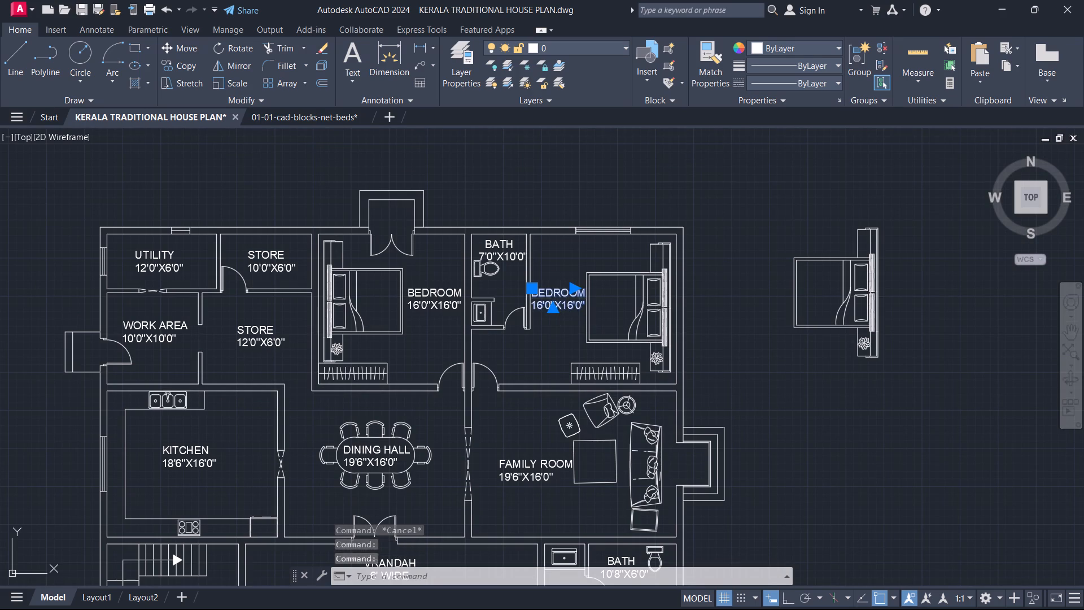
key("Right")
key("Right")
key("Right")
key("Right")
key("Right")
key("Right")
key("Right")
key("Right")
key("Right")
key("Right")
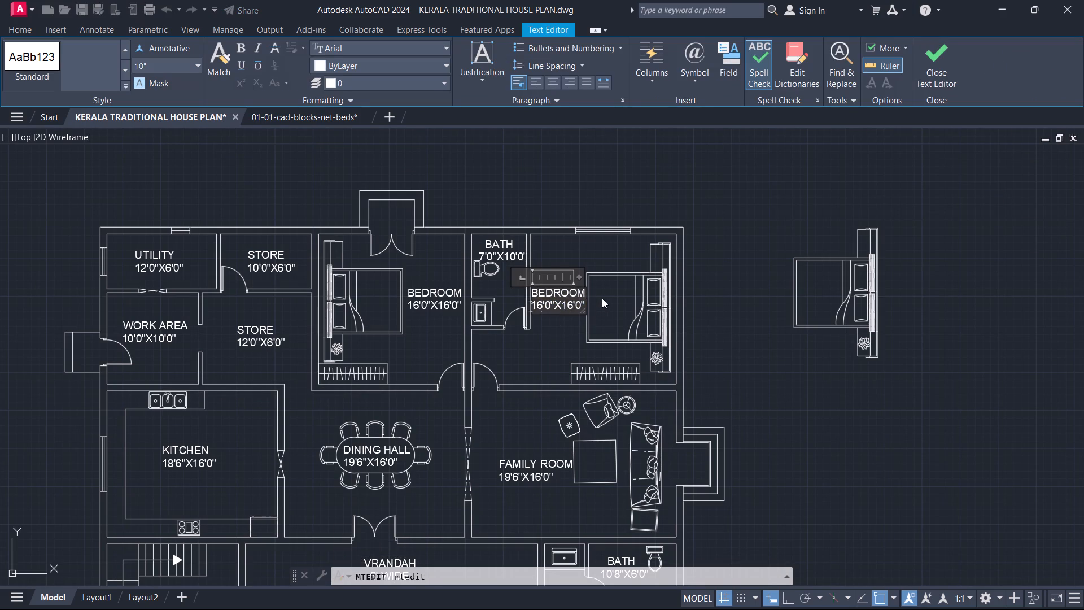
key("Left")
key("Left")
key("Left")
key("Left")
key("Left")
key("Left")
key("Left")
key("space")
type("5")
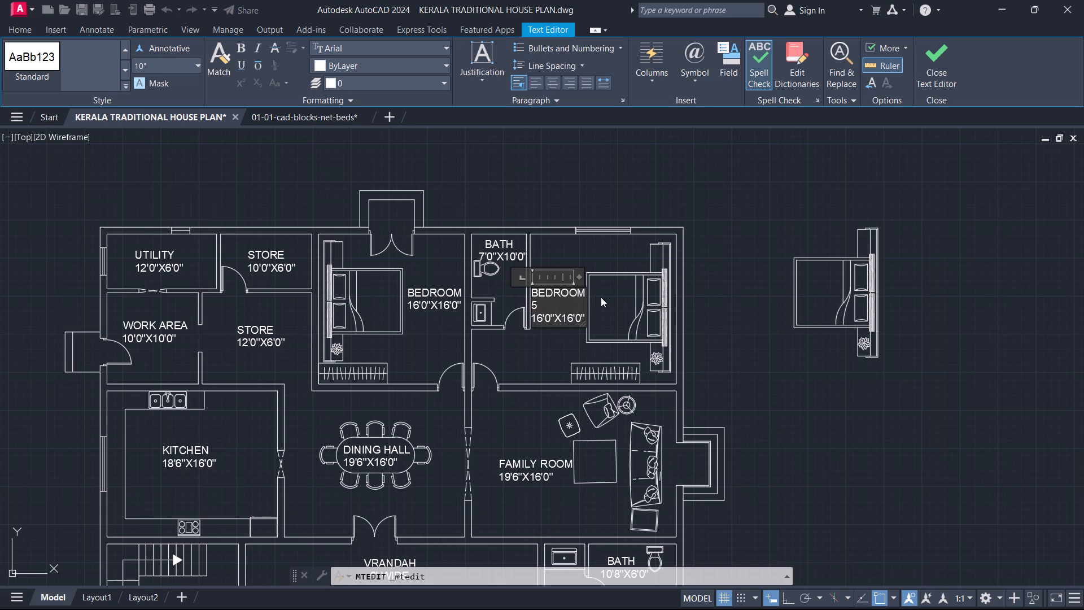
left_click_drag(576, 277, 658, 269)
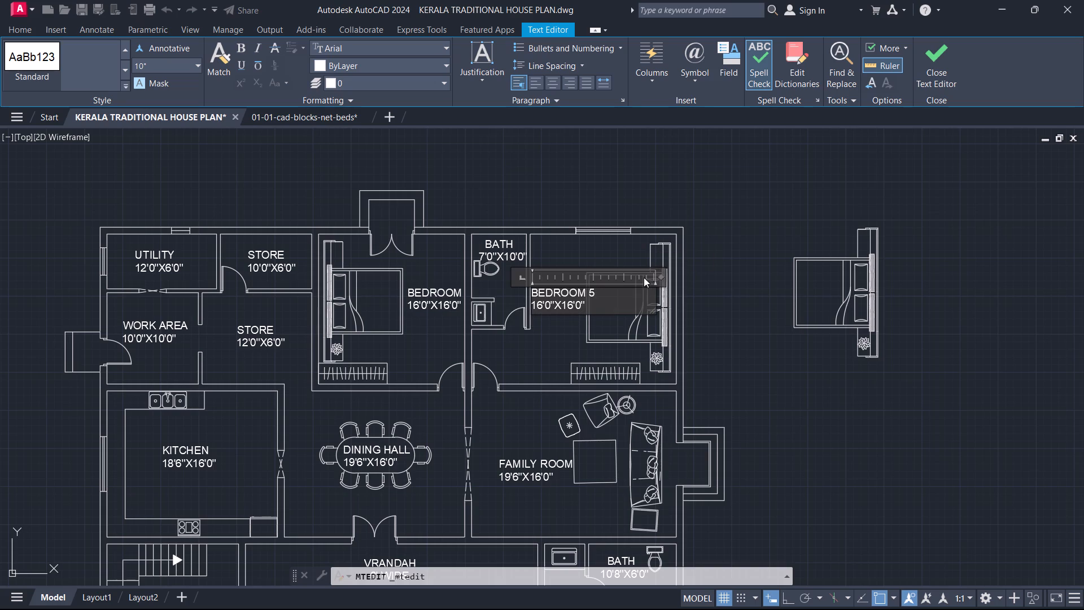
left_click(943, 51)
Move the BEDROOM 5 label north, into the clear space between the bed and the north wall.
scroll(649, 390, "up", 2)
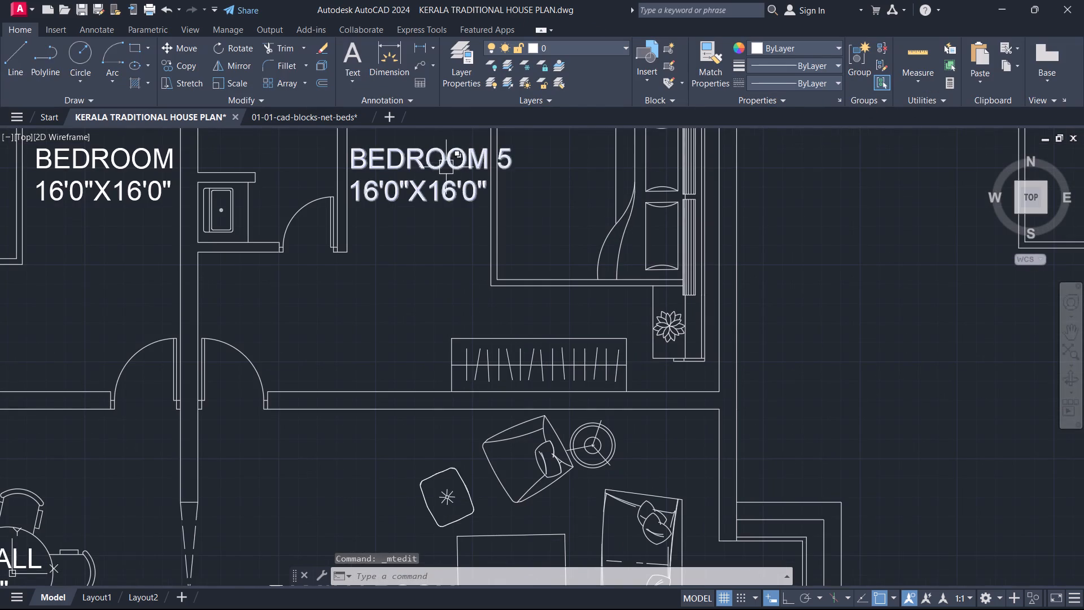
left_click(444, 168)
type("M")
key("space")
left_click(470, 195)
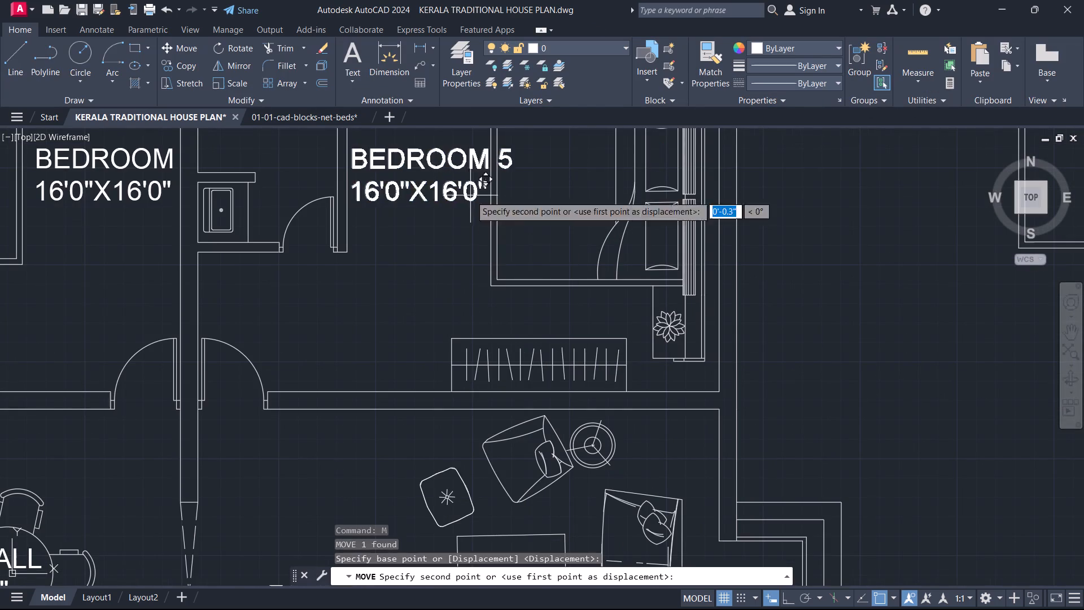
middle_click_drag(465, 234, 498, 486)
left_click(571, 324)
key("Escape")
Nudge the BEDROOM 5 label about 10.6" south, keeping it clear of the bed below.
scroll(533, 404, "up", 1)
scroll(532, 404, "down", 2)
middle_click_drag(532, 404, 600, 371)
left_click(594, 312)
type("M")
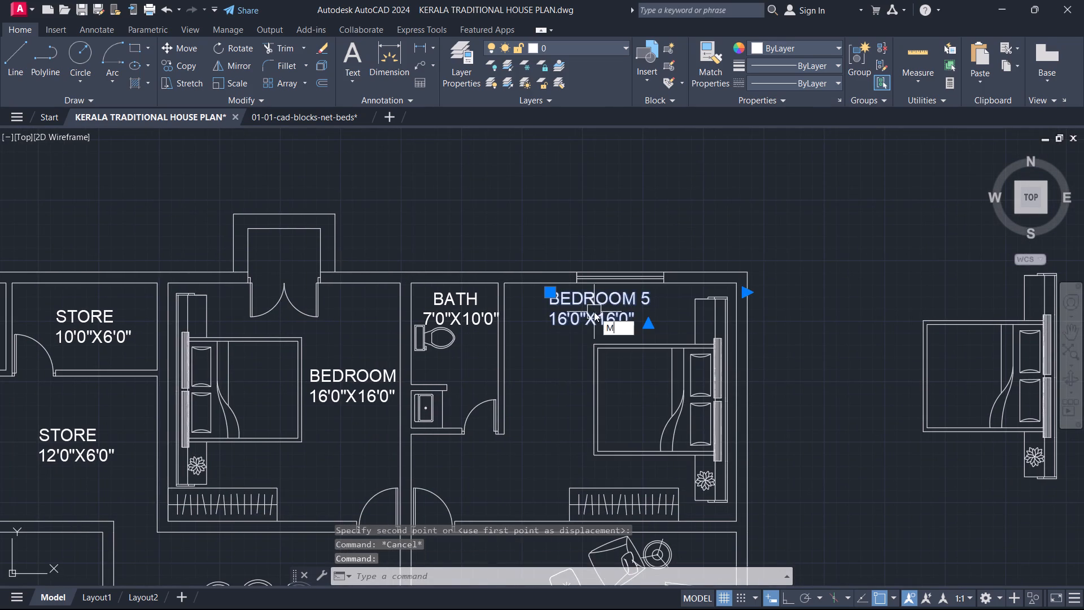
key("space")
left_click(594, 312)
scroll(552, 337, "up", 3)
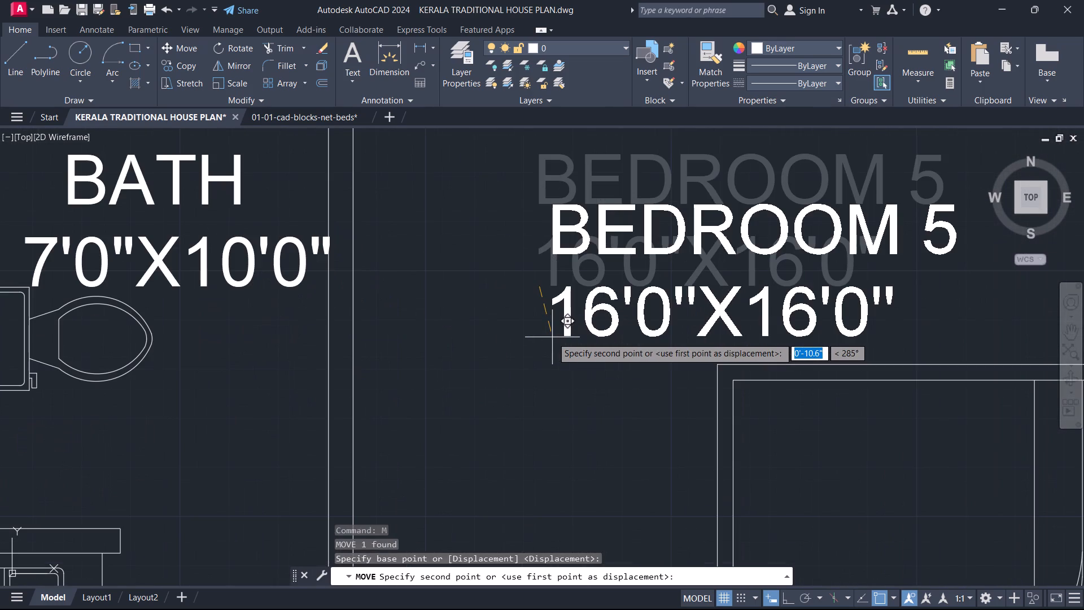
left_click(552, 337)
key("Escape")
Rename the label of the bedroom west of the north bath BEDROOM 4 and widen its text box to fit one line.
scroll(543, 341, "down", 4)
middle_click_drag(346, 366, 543, 319)
triple_click(612, 326)
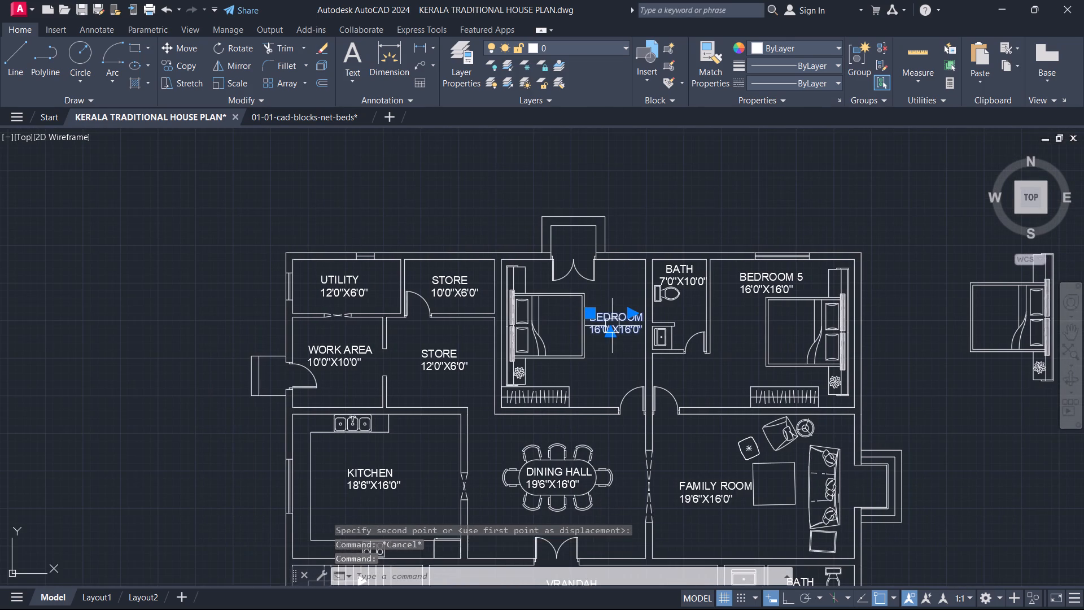
left_click(640, 320)
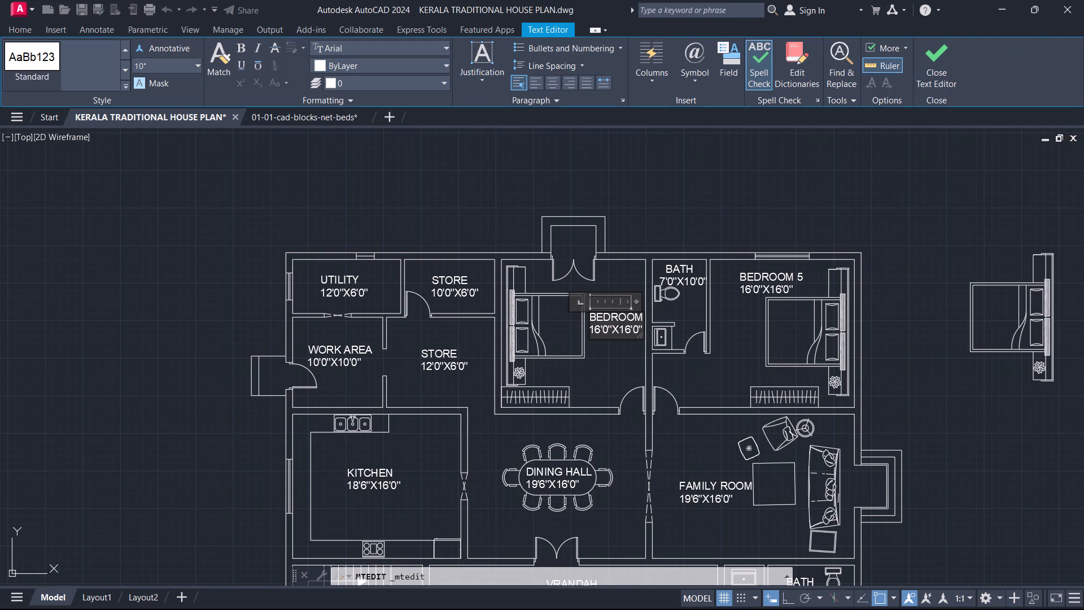
key("space")
type("4")
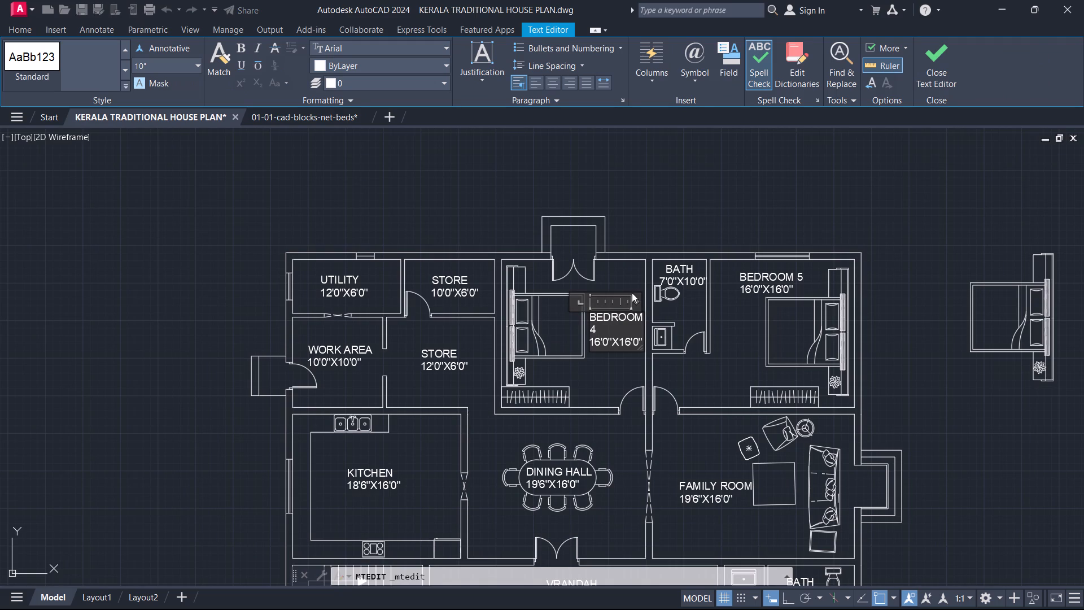
left_click_drag(633, 303, 649, 302)
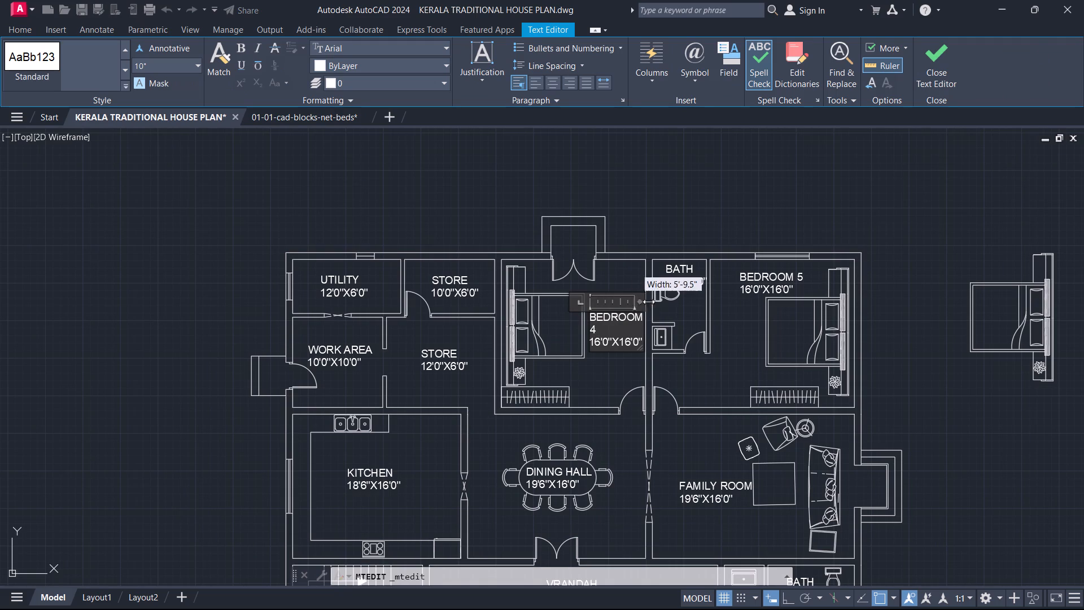
left_click_drag(649, 302, 659, 302)
left_click(946, 58)
Move the BEDROOM 4 label southwest, into the clear floor south of the bed, between the wardrobe and the door.
scroll(684, 355, "up", 3)
key("Escape")
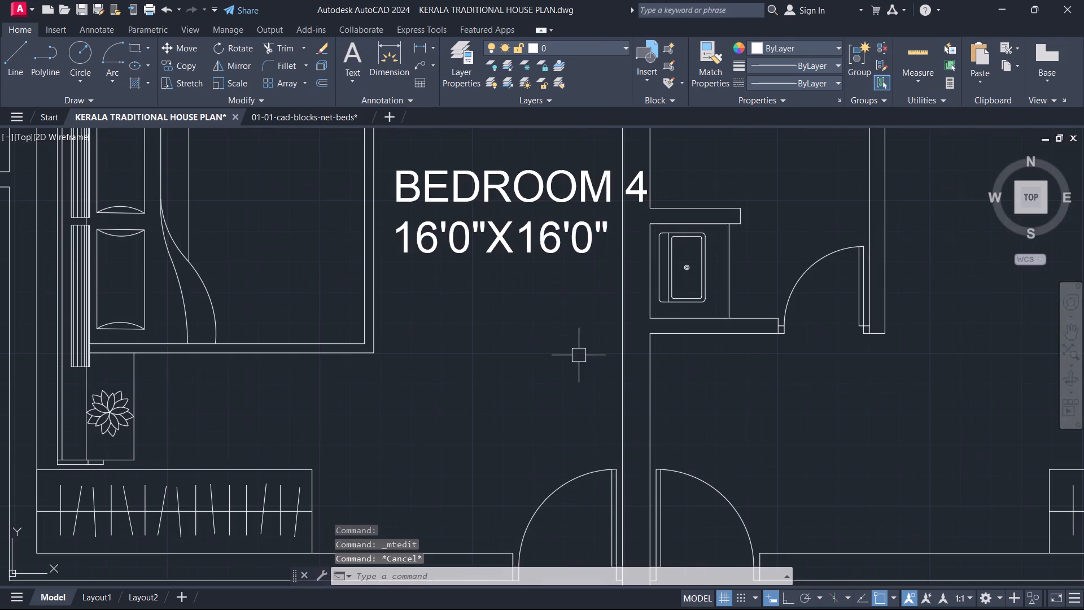
left_click(535, 233)
type("M")
key("space")
left_click(506, 205)
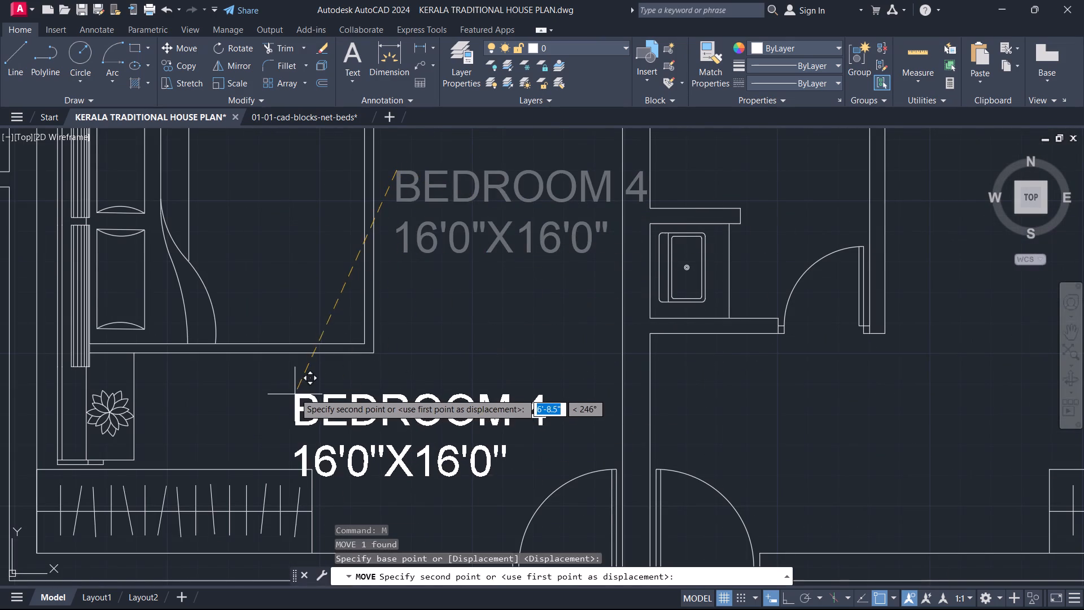
left_click(307, 380)
key("Escape")
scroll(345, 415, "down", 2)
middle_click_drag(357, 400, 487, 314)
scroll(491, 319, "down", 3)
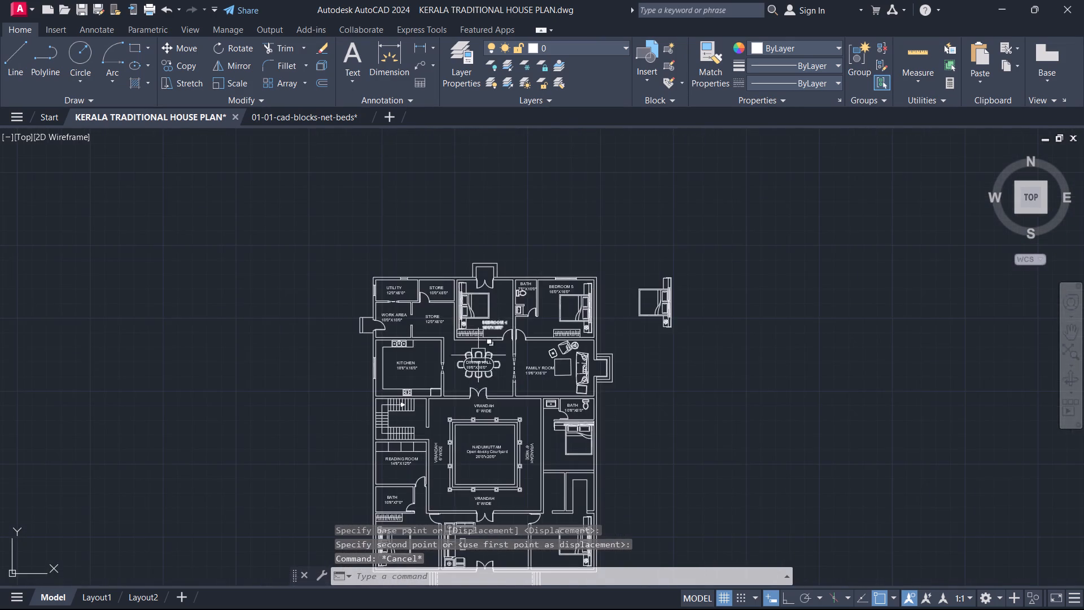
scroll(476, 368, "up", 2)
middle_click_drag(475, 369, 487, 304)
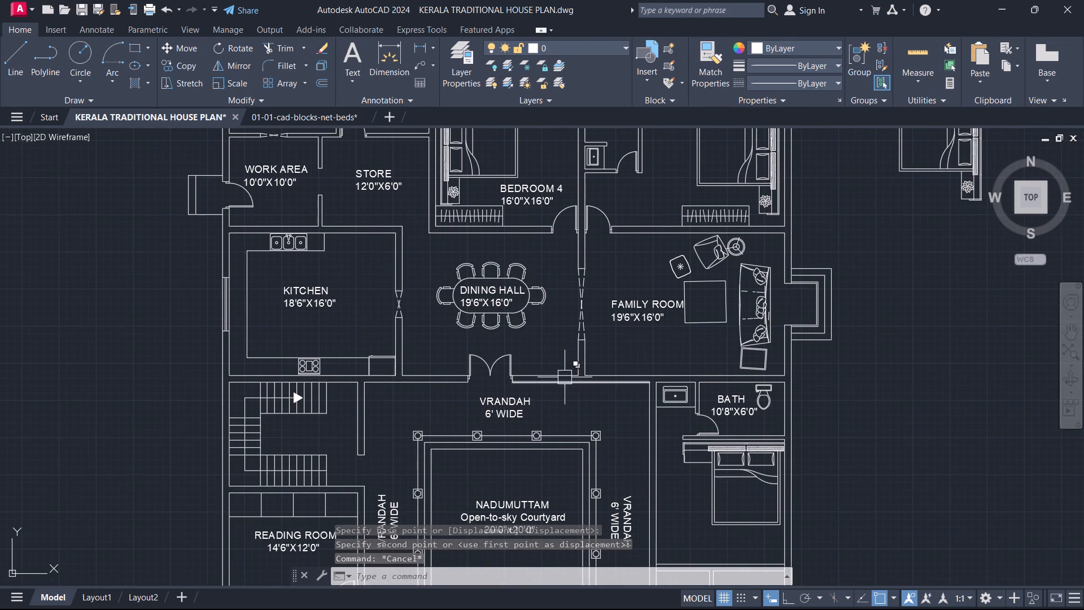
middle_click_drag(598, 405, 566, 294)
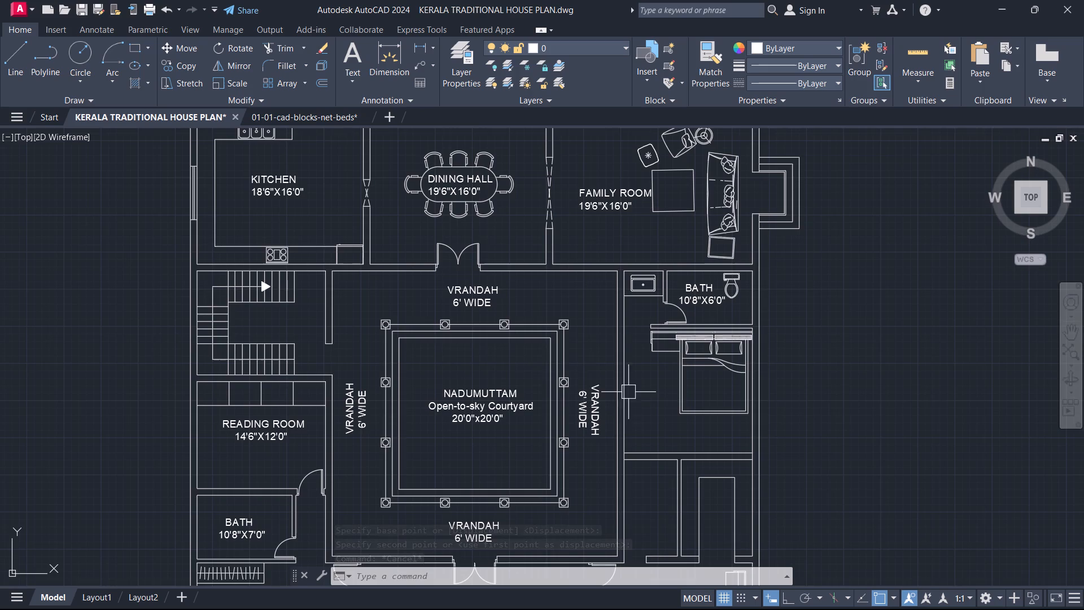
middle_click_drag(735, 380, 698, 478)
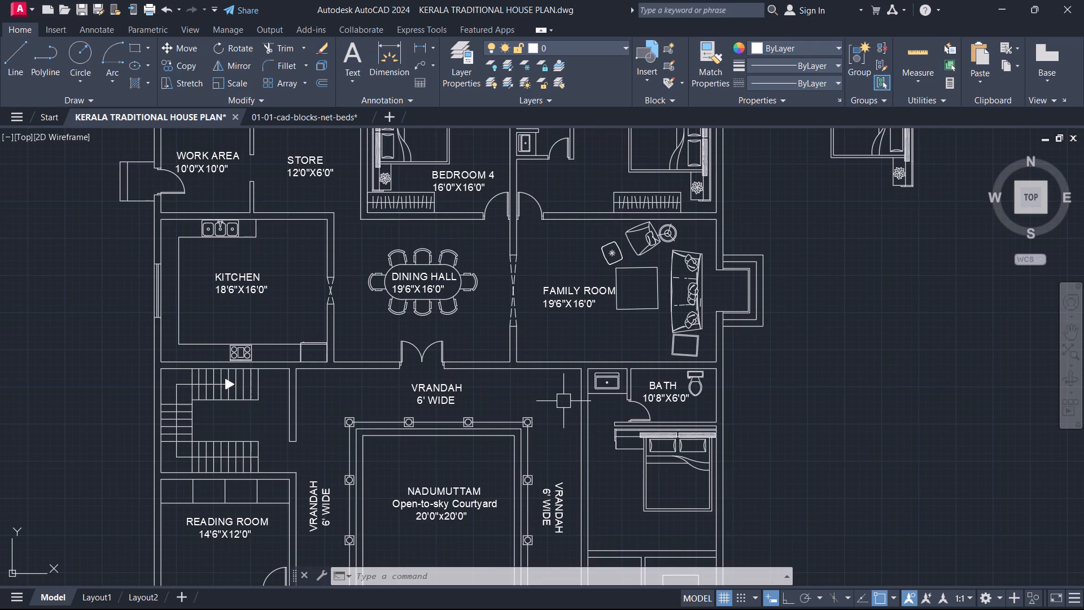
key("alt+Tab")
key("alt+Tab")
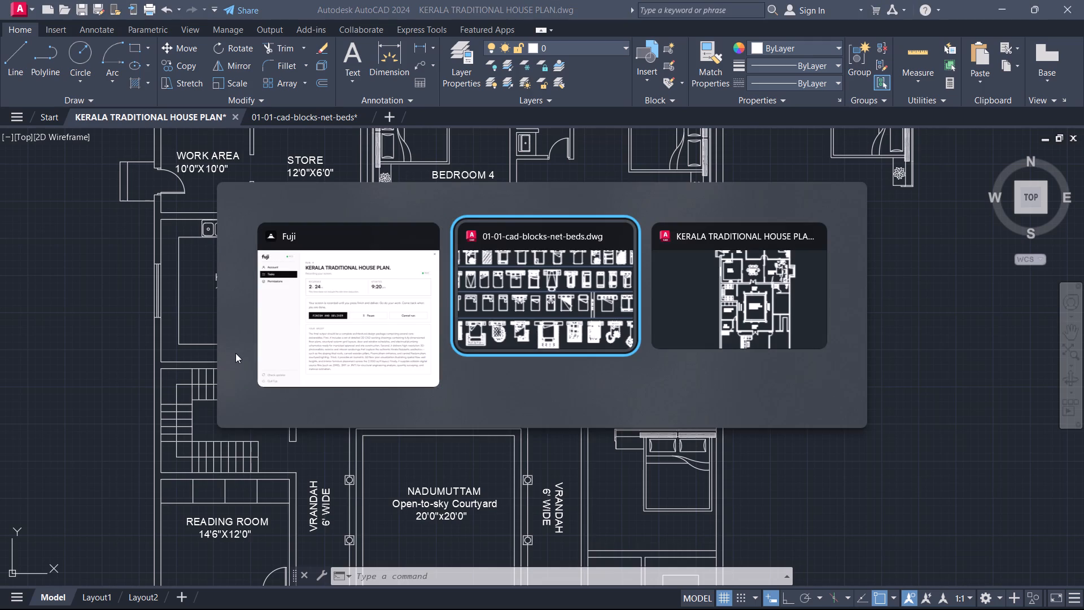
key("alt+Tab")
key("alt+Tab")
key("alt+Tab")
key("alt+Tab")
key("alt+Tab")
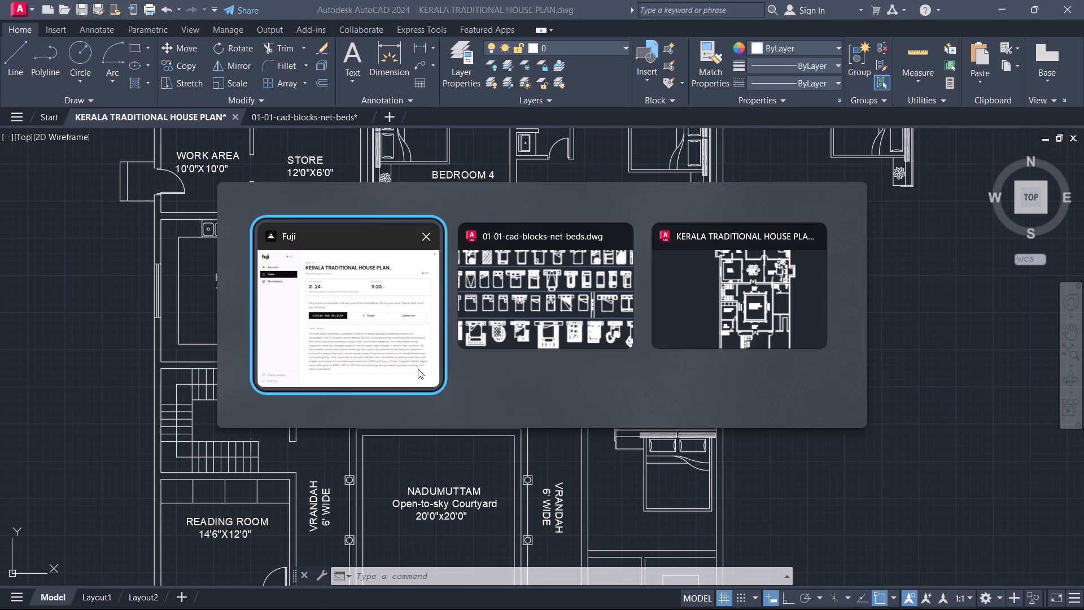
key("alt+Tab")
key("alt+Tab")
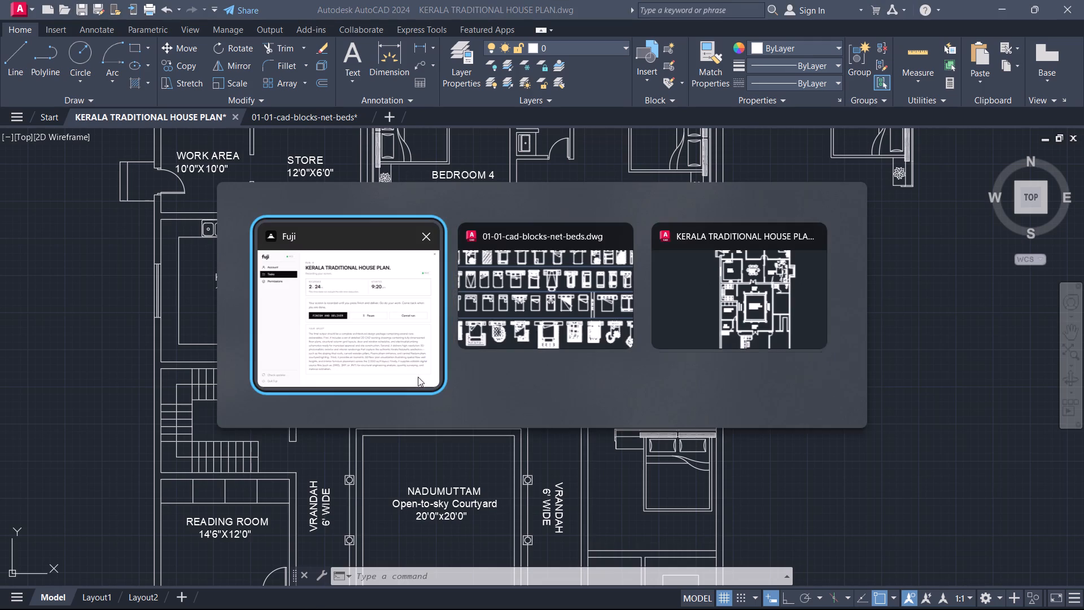
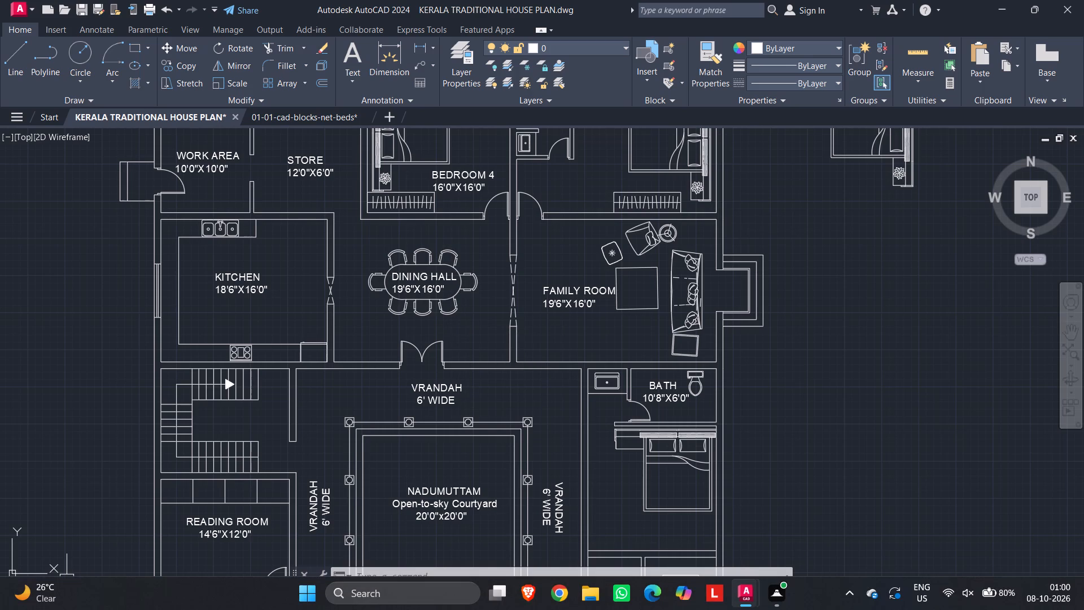
Delete the spare bed block lying outside the house plan, beyond its northeast corner.
middle_click_drag(418, 302, 496, 334)
scroll(404, 325, "down", 1)
scroll(514, 346, "up", 1)
middle_click_drag(537, 343, 463, 351)
scroll(530, 342, "down", 1)
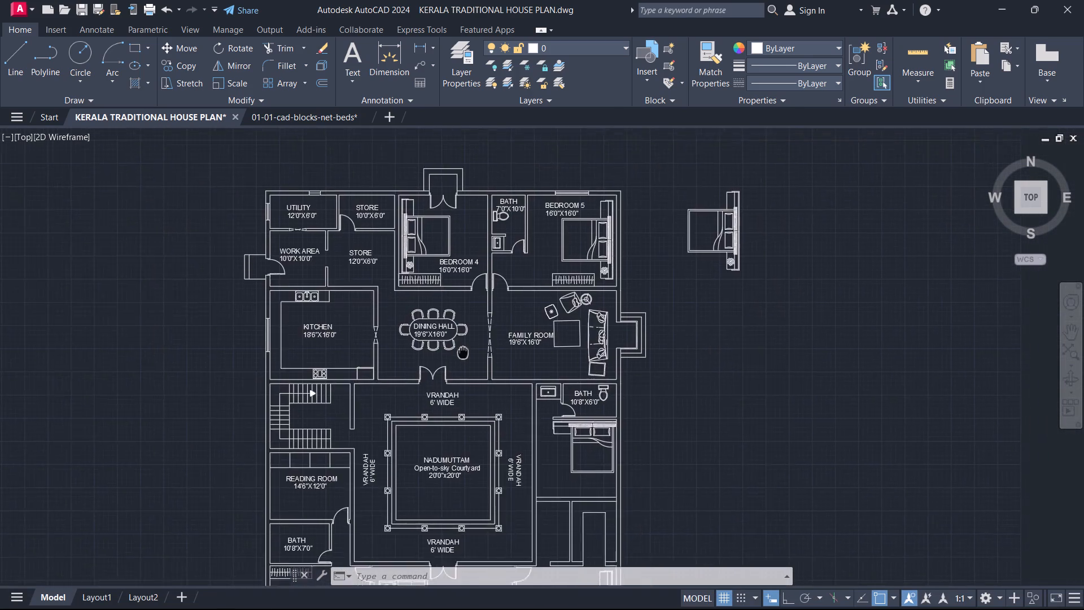
middle_click_drag(463, 351, 414, 358)
scroll(427, 362, "down", 1)
left_click(633, 314)
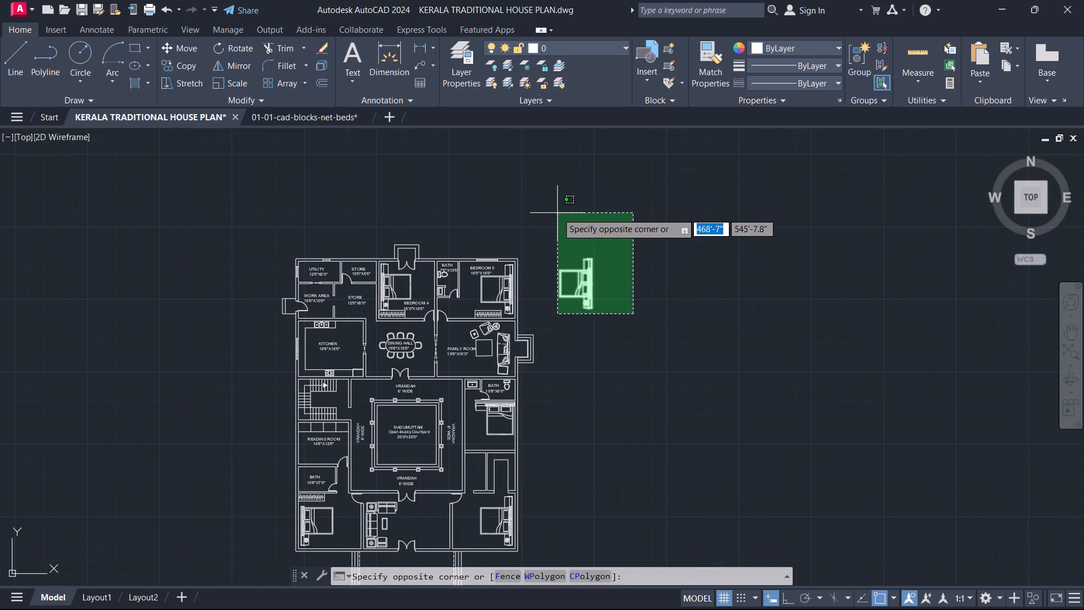
left_click(558, 213)
key("Delete")
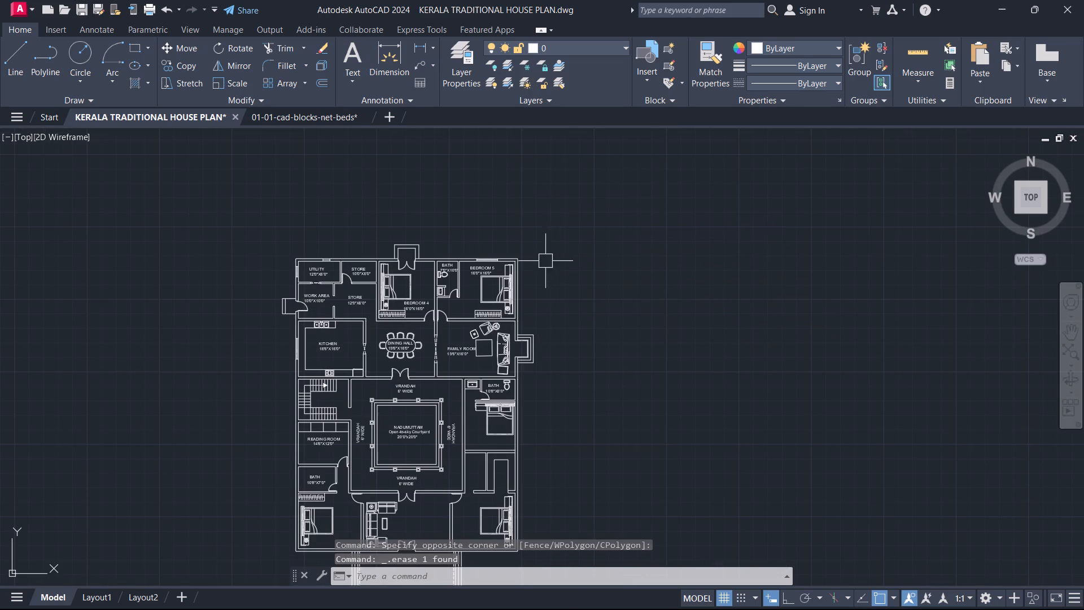
Measure the inside width of the sofa-furnished front room between its west and east walls.
middle_click_drag(464, 472, 593, 264)
scroll(539, 319, "up", 3)
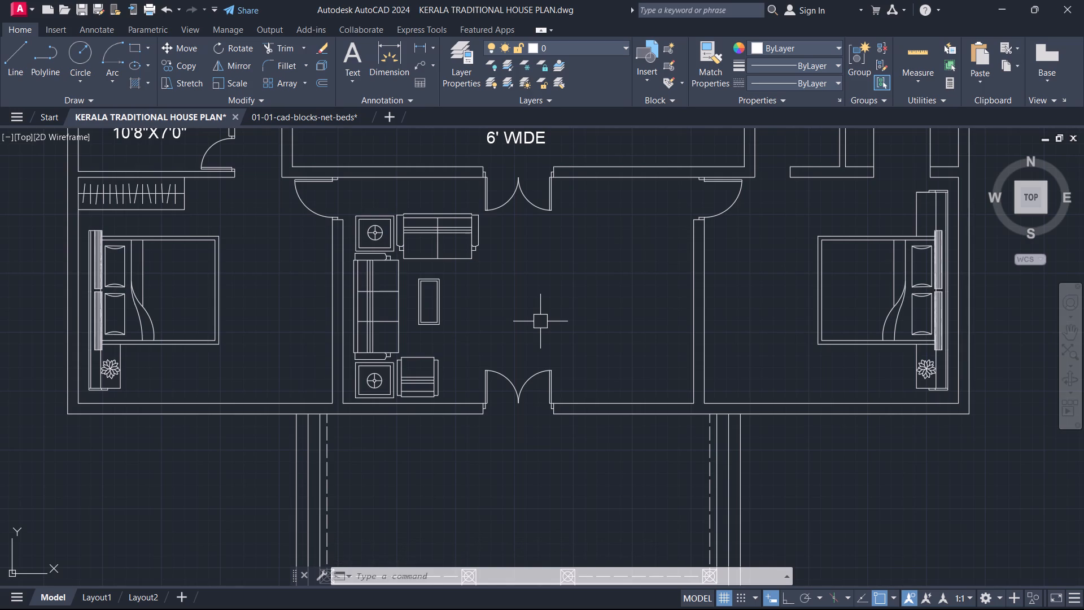
middle_click_drag(442, 264, 468, 531)
scroll(444, 265, "down", 1)
middle_click_drag(591, 256, 495, 468)
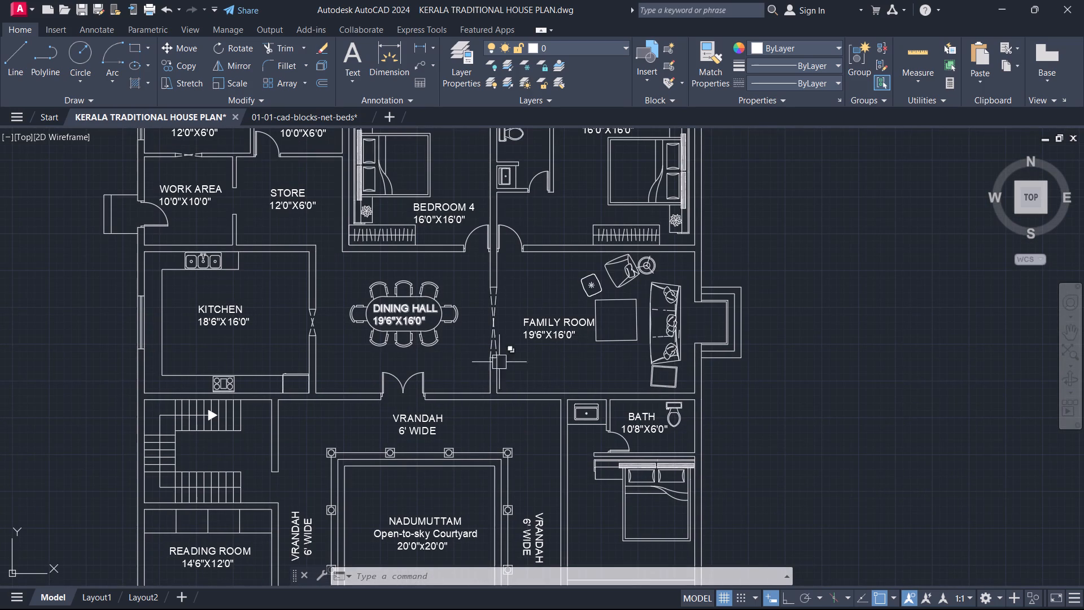
middle_click_drag(525, 397, 550, 307)
scroll(544, 276, "up", 1)
scroll(550, 307, "down", 1)
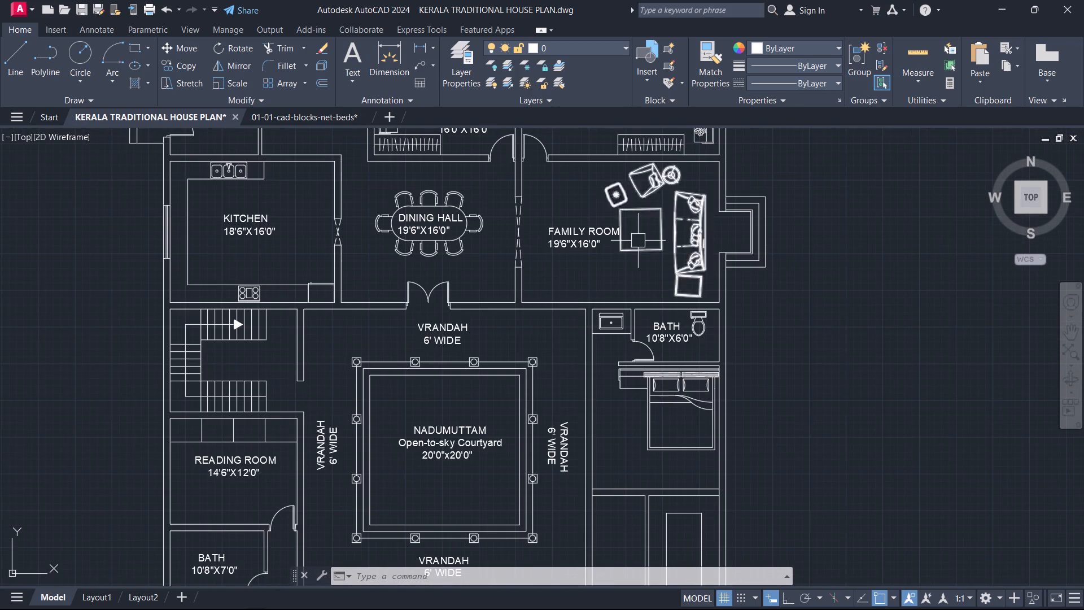
scroll(532, 298, "down", 1)
middle_click_drag(530, 307, 450, 85)
scroll(418, 303, "up", 1)
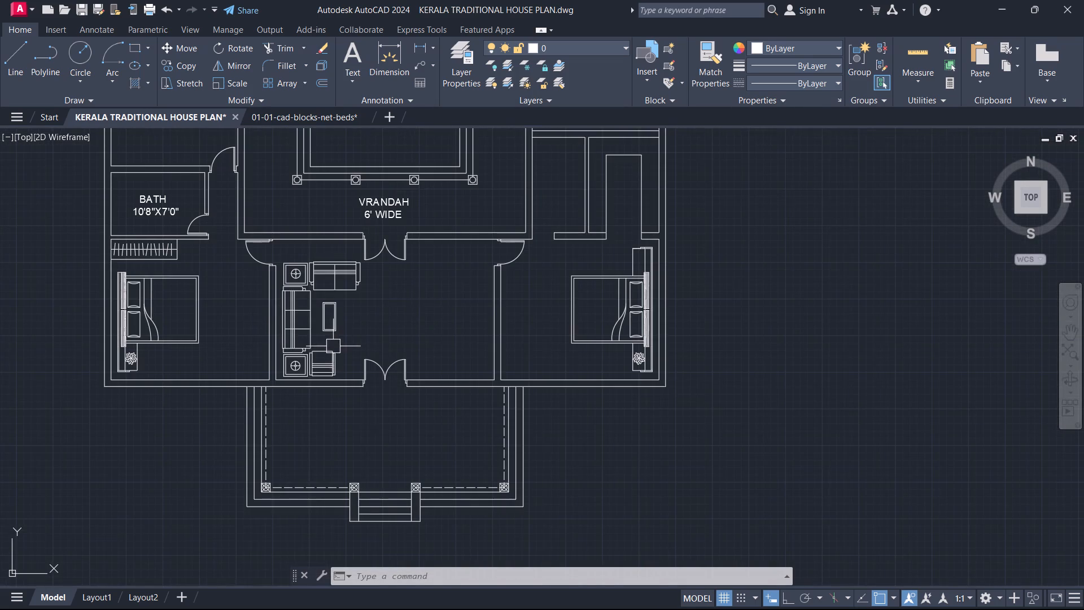
scroll(327, 347, "up", 1)
key("d")
key("i")
key("space")
scroll(273, 343, "up", 1)
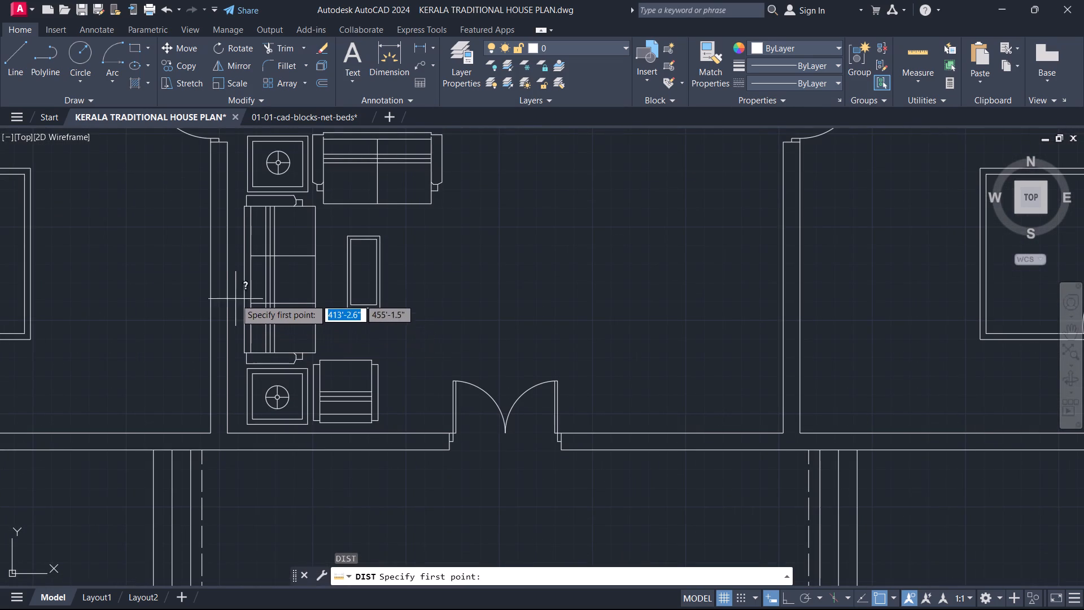
left_click_drag(228, 294, 233, 297)
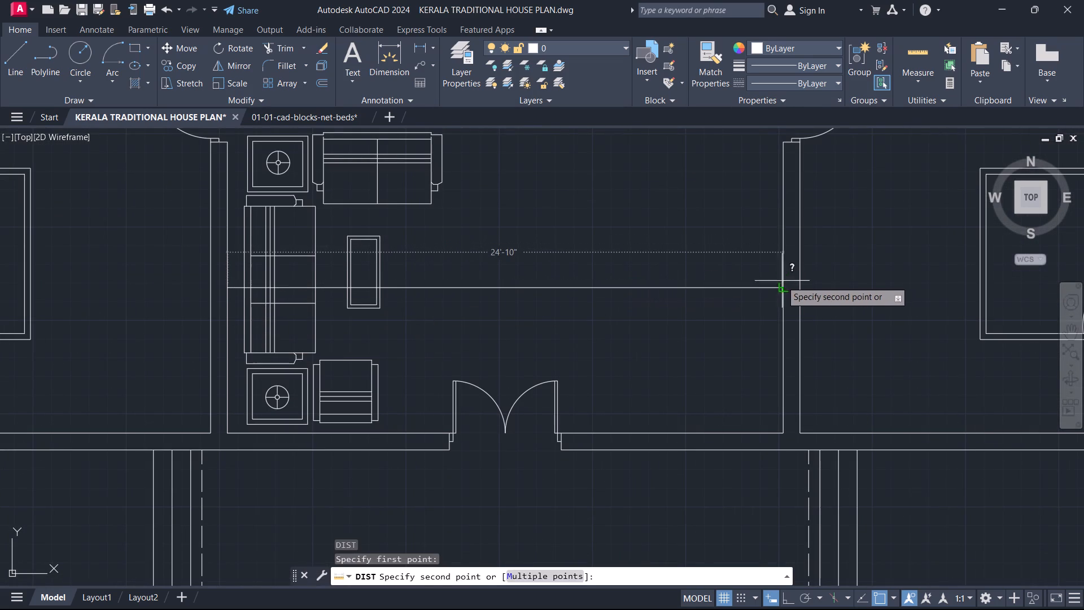
key("Escape")
Measure the front room's inside depth from its south wall to its north wall.
key("space")
left_click(637, 430)
middle_click_drag(636, 416, 664, 609)
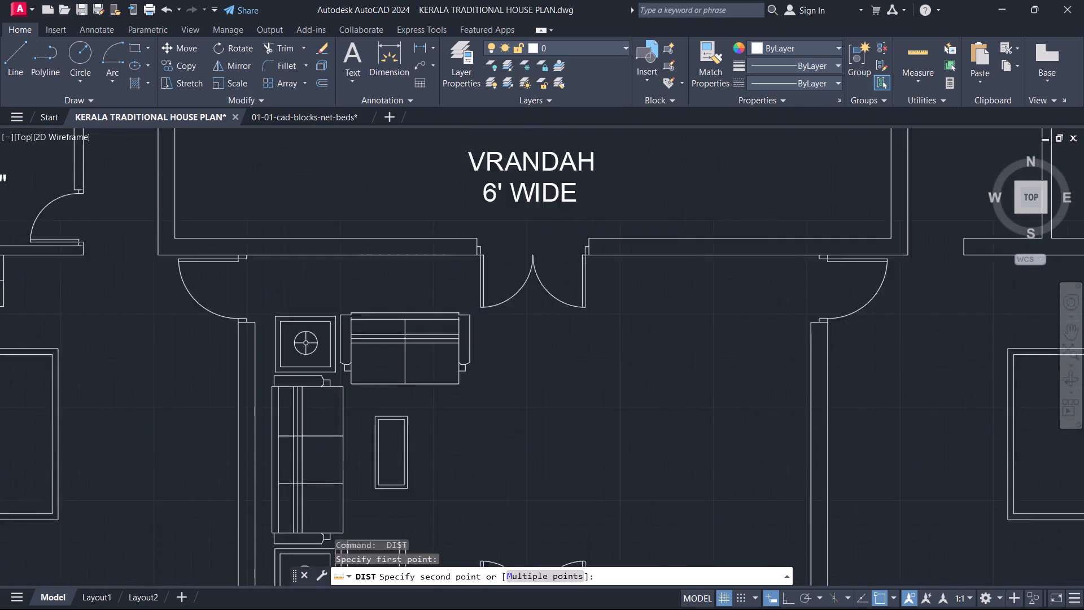
middle_click_drag(664, 609, 659, 609)
key("Escape")
Copy the BATH 10'8"X7'0" label into the open floor of the front room, east of the sofas.
scroll(652, 434, "down", 1)
middle_click_drag(652, 434, 698, 258)
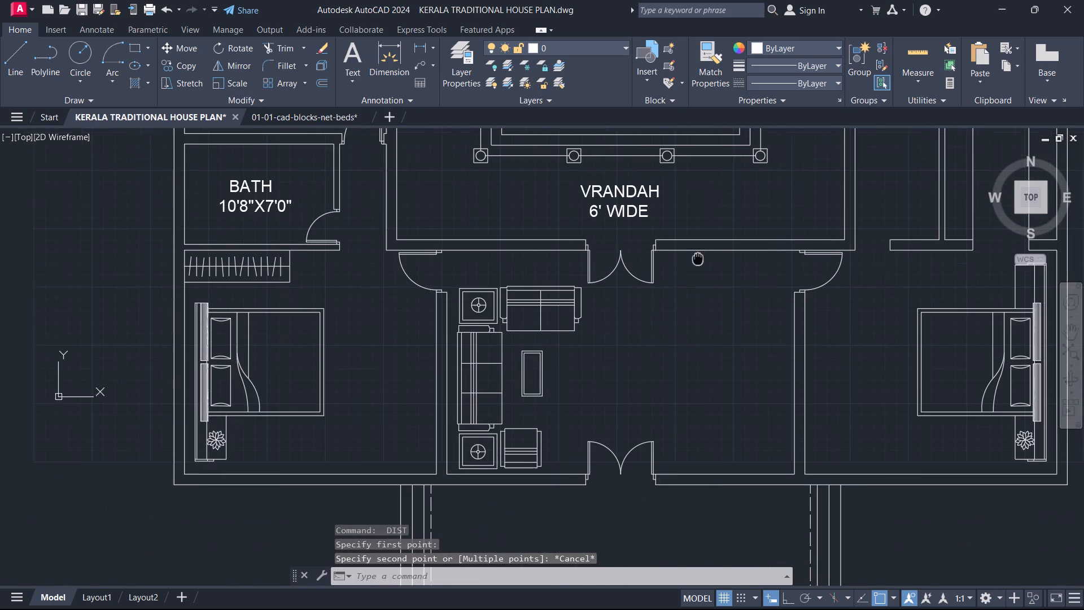
middle_click_drag(698, 258, 698, 256)
left_click(262, 193)
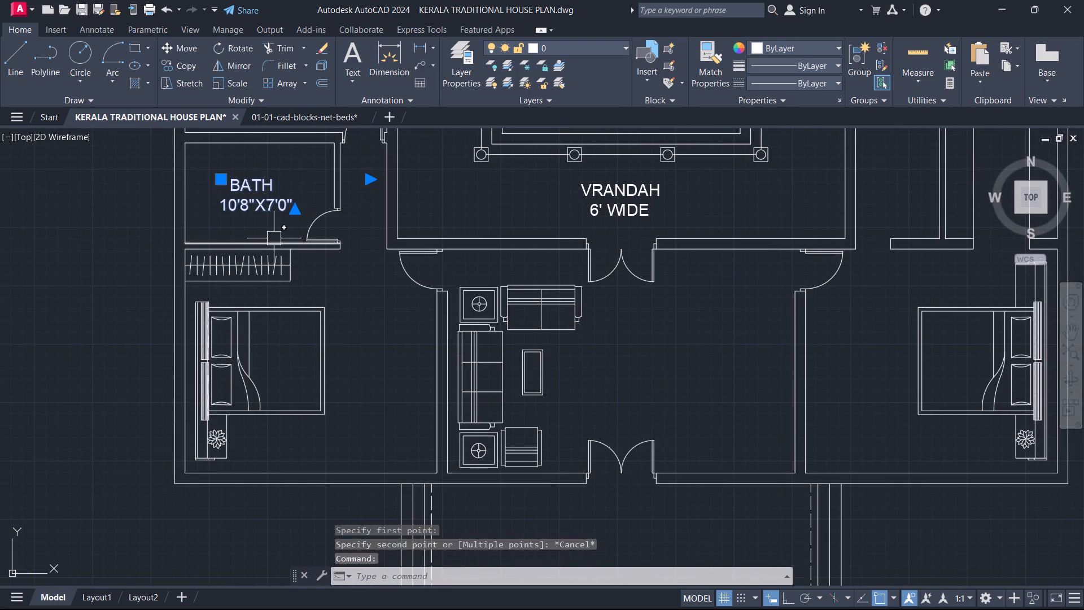
type("CO")
key("space")
left_click_drag(274, 238, 288, 252)
left_click(681, 409)
key("Escape")
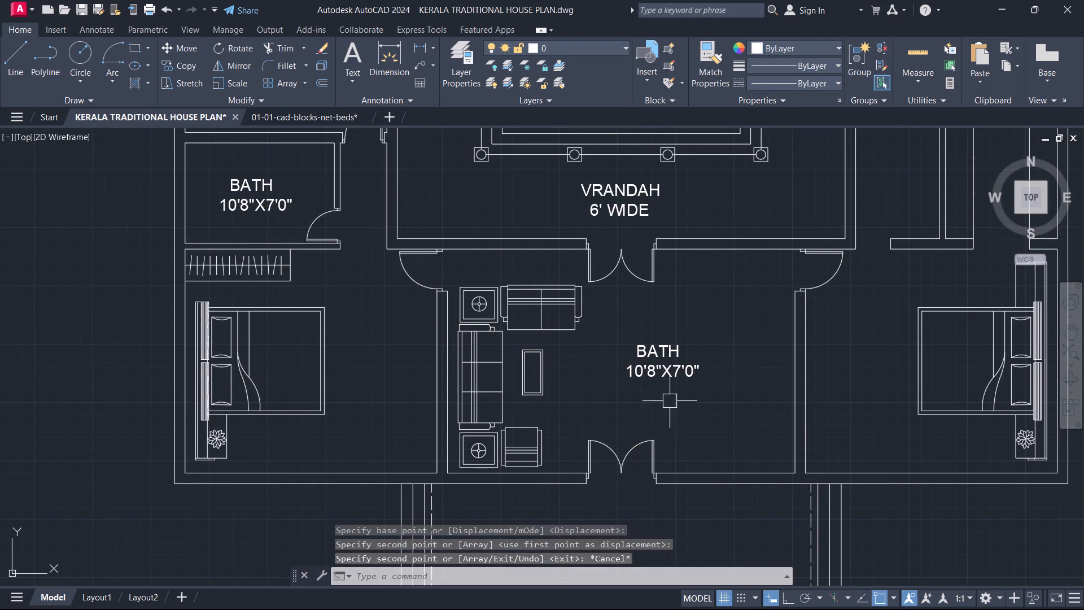
Set the size line of the copied label in the front room to 24'10"X14'0".
double_click(658, 381)
key("BackSpace")
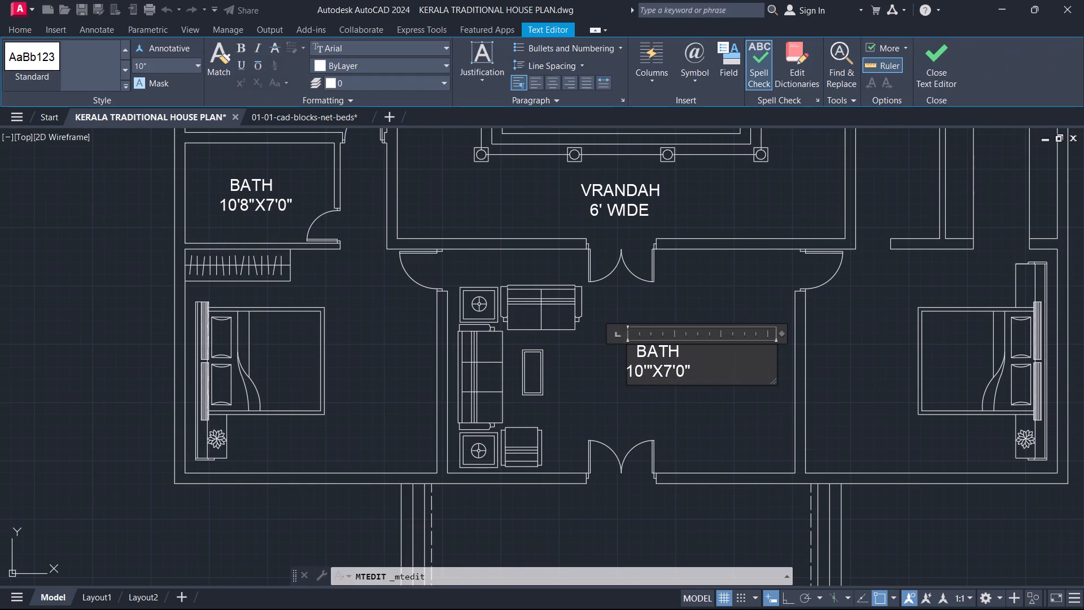
type("10")
key("Left")
key("Left")
key("Left")
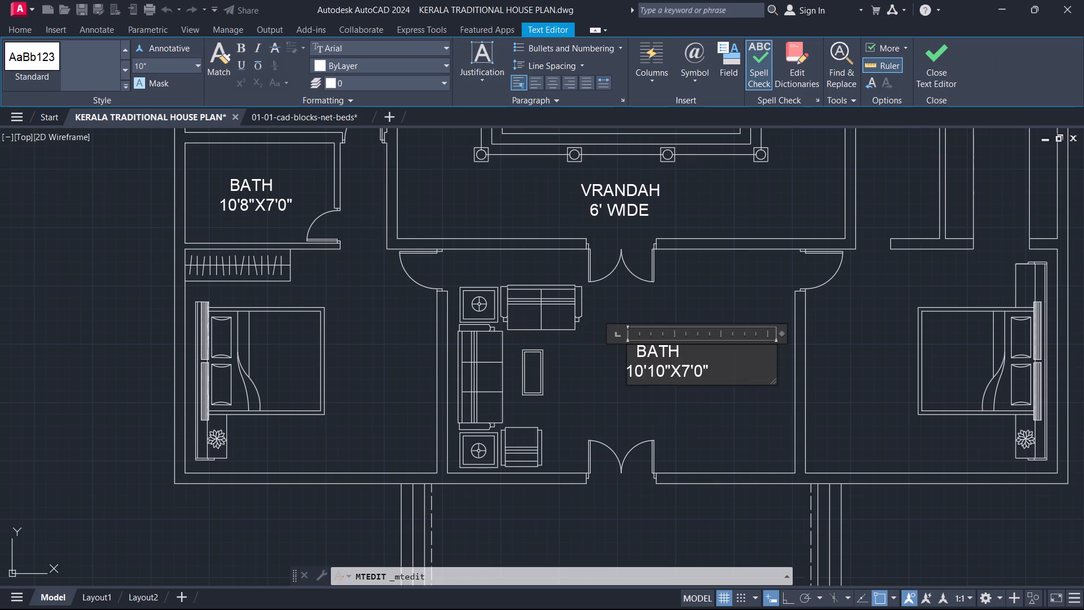
key("BackSpace")
key("BackSpace")
type("24")
key("Right")
key("Right")
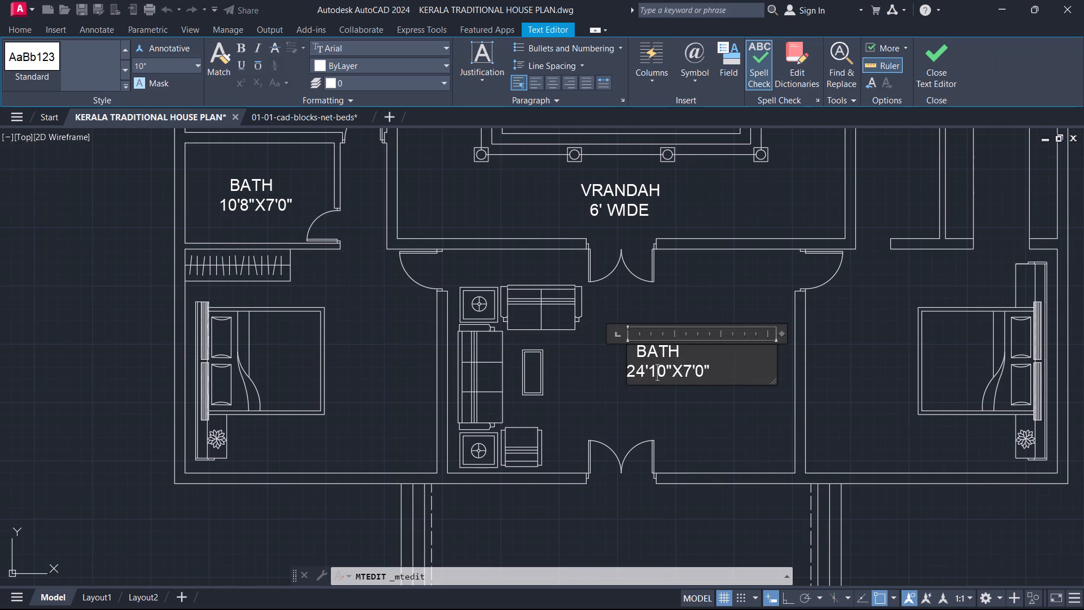
key("Right")
key("Right")
key("Right")
key("Right")
key("BackSpace")
type("14")
left_click(935, 68)
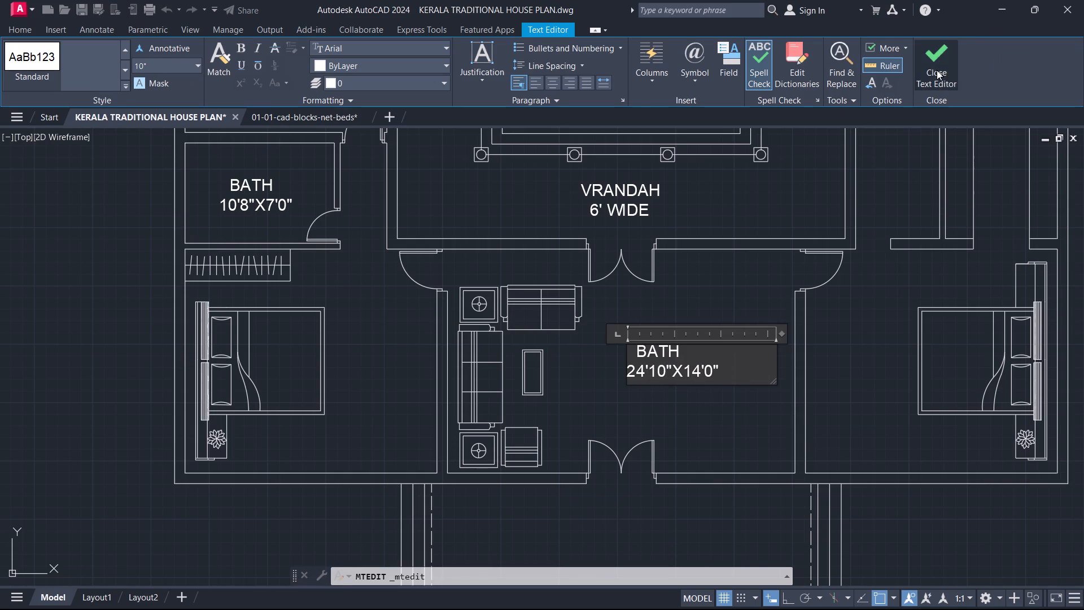
Recheck the front room's north-south depth and east-west width with distance measurements.
key("d")
key("i")
key("space")
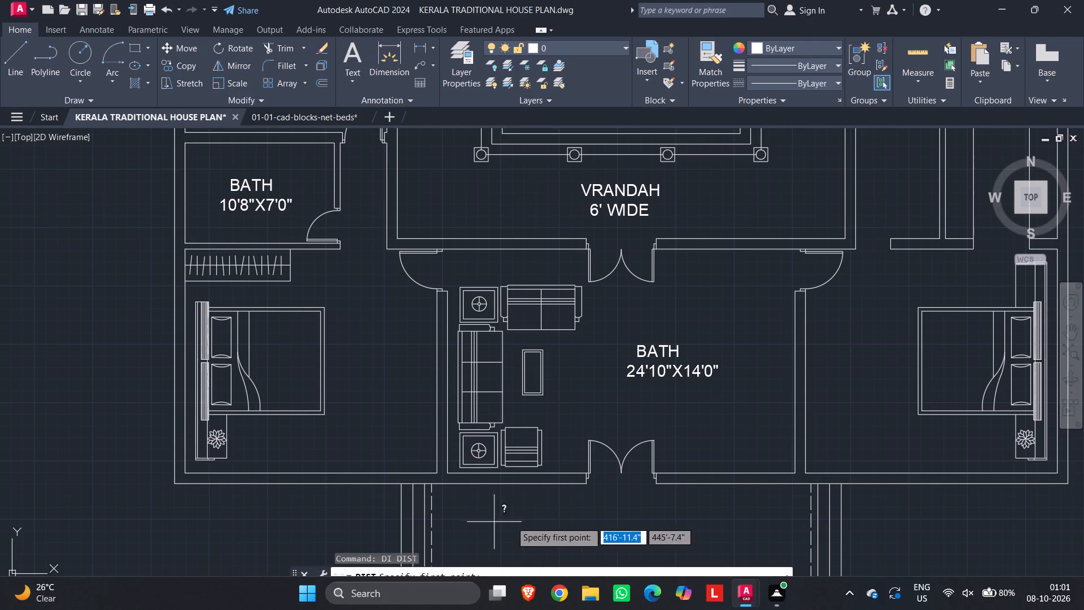
left_click(707, 476)
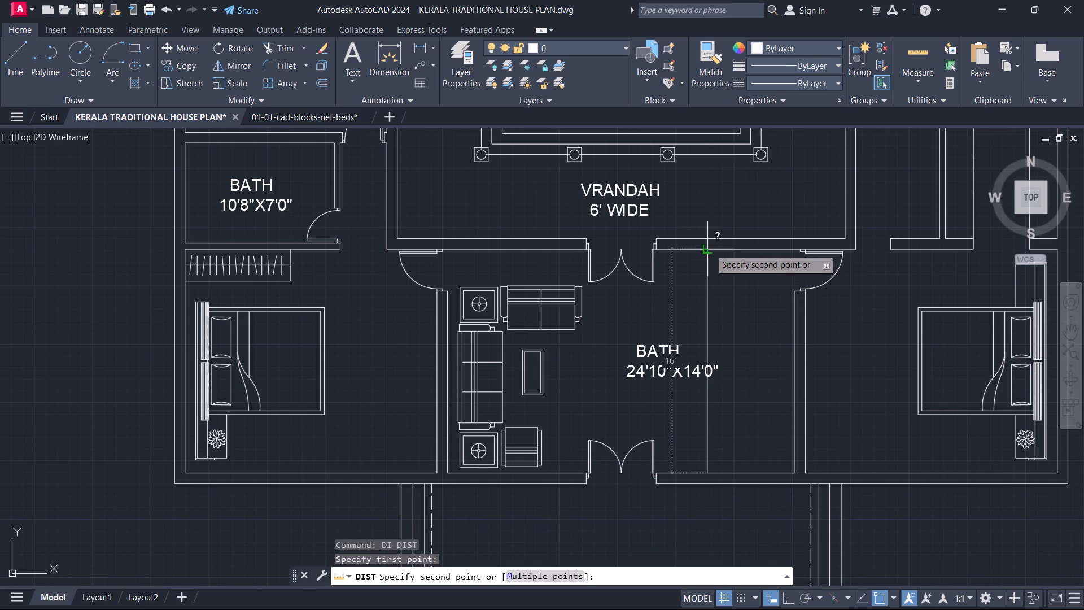
key("Escape")
key("space")
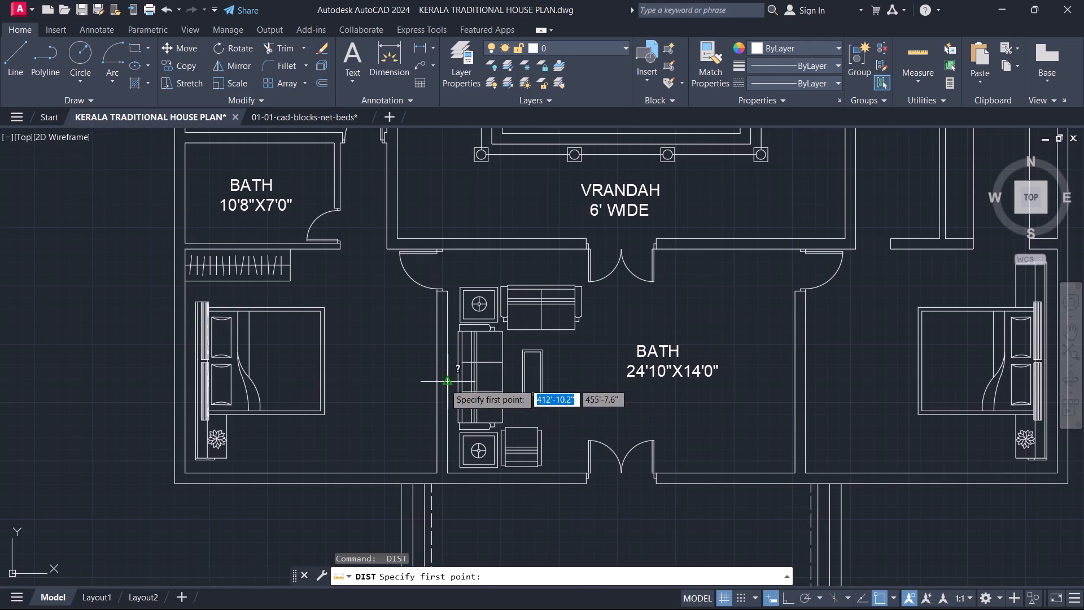
left_click(444, 384)
key("Escape")
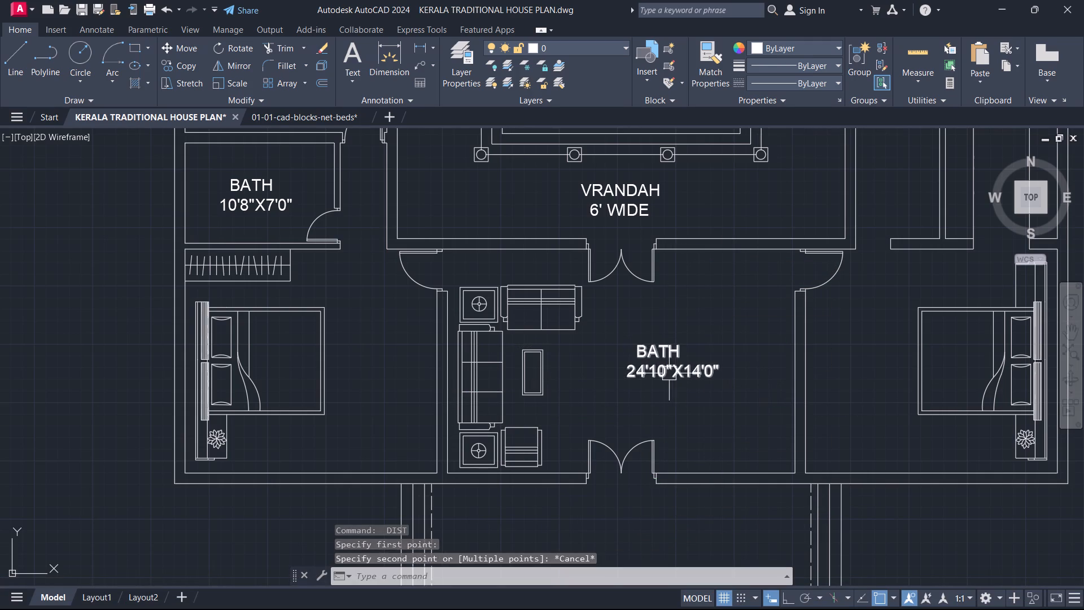
Correct the front room label's size to 24'10"X16'0" and replace its name with LIVING ROOM.
double_click(669, 373)
left_click(699, 368)
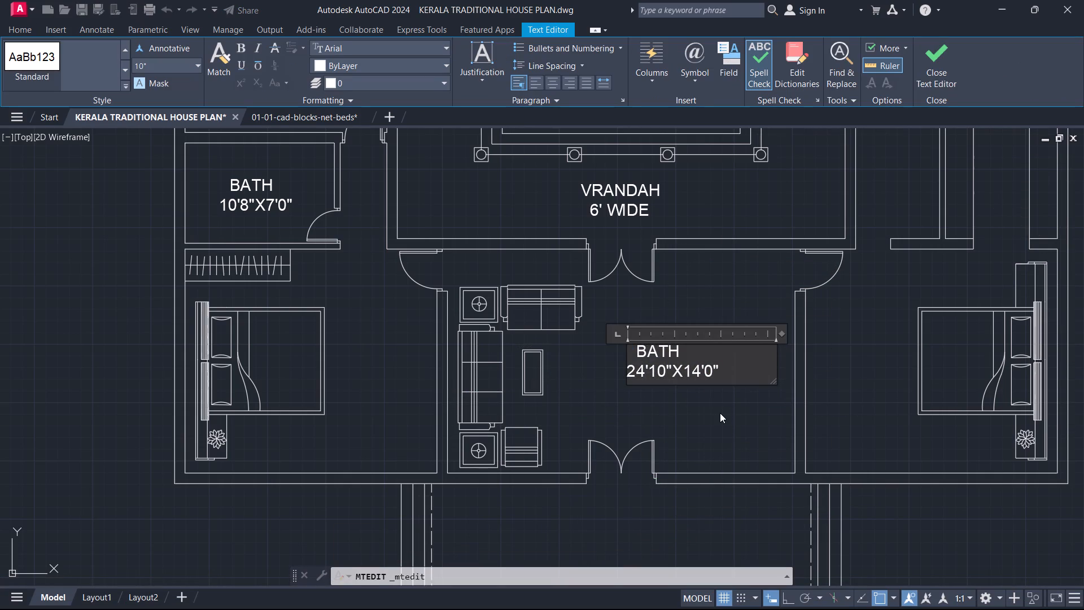
key("BackSpace")
key("6")
left_click(734, 364)
key("ctrl+BackSpace")
key("ctrl+BackSpace")
key("ctrl+BackSpace")
key("BackSpace")
key("BackSpace")
type("LIVING ROOM")
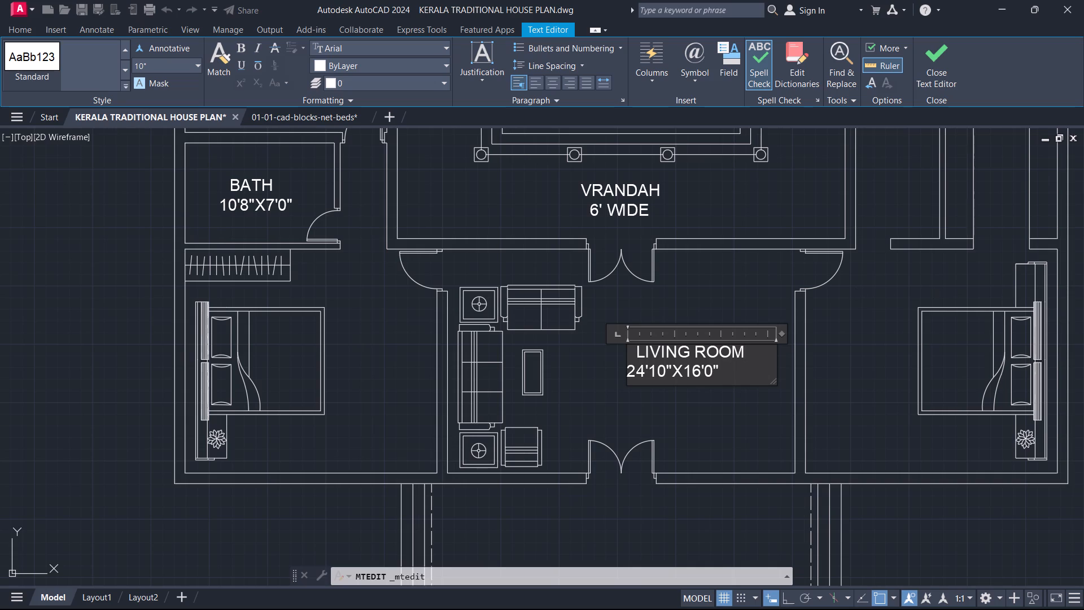
Remove the spaces before LIVING ROOM and indent the size line by two spaces to centre it beneath the name.
left_click(636, 356)
key("BackSpace")
key("BackSpace")
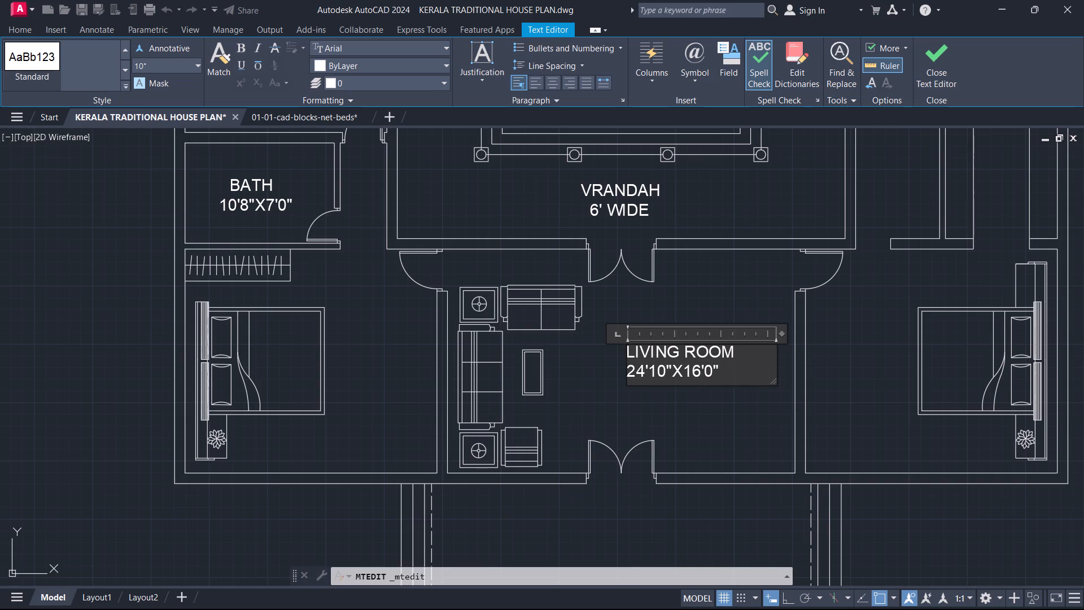
key("Down")
key("space")
key("space")
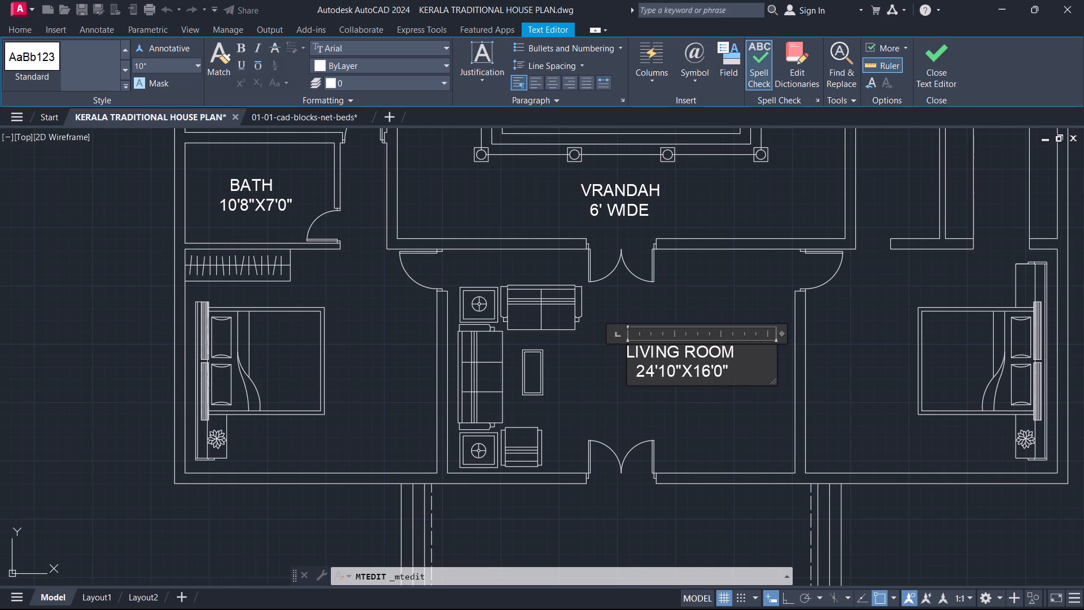
key("BackSpace")
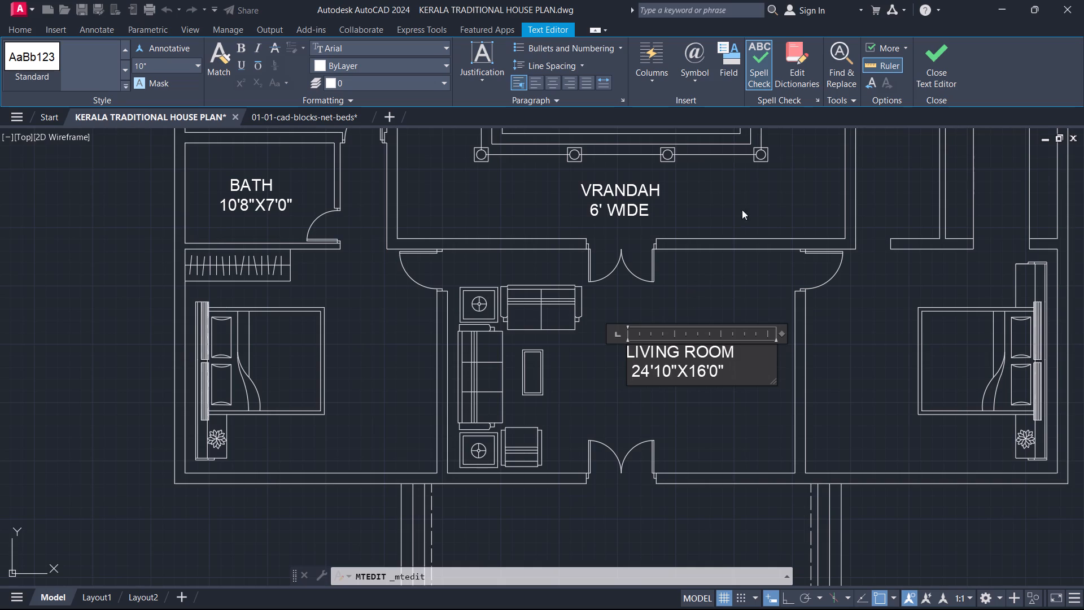
key("space")
left_click(942, 59)
Move the LIVING ROOM label west, closer to the centre table and in line with the double doors.
middle_click_drag(669, 368, 544, 392)
left_click(548, 394)
type("M")
key("space")
scroll(556, 379, "up", 2)
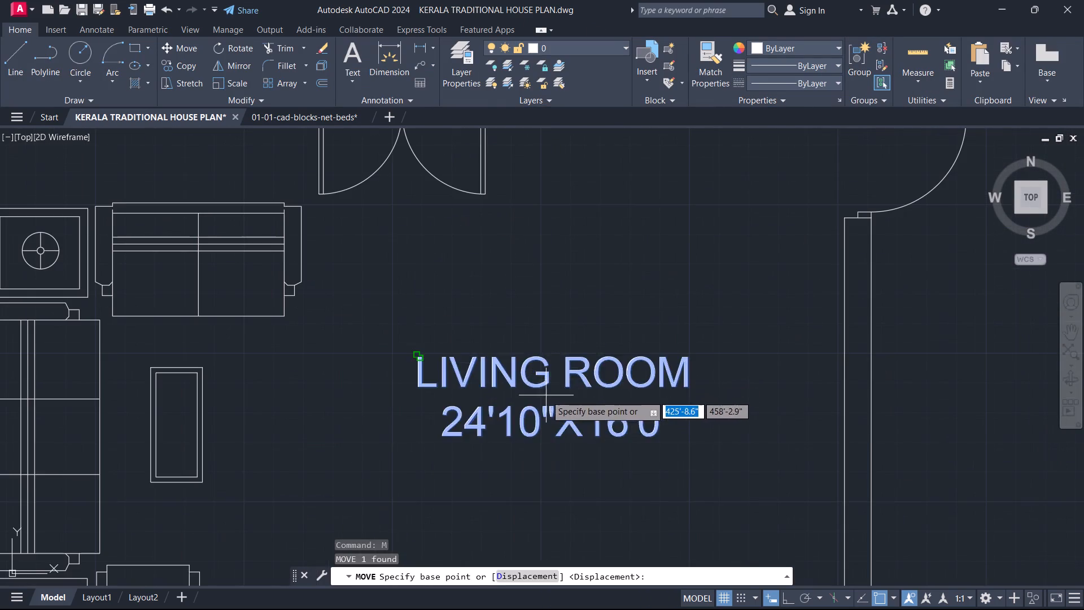
left_click(546, 395)
left_click(309, 393)
key("Escape")
Nudge the LIVING ROOM label slightly further west, keeping it clear of the centre table.
scroll(429, 413, "down", 4)
middle_click_drag(451, 394, 541, 345)
scroll(471, 389, "up", 1)
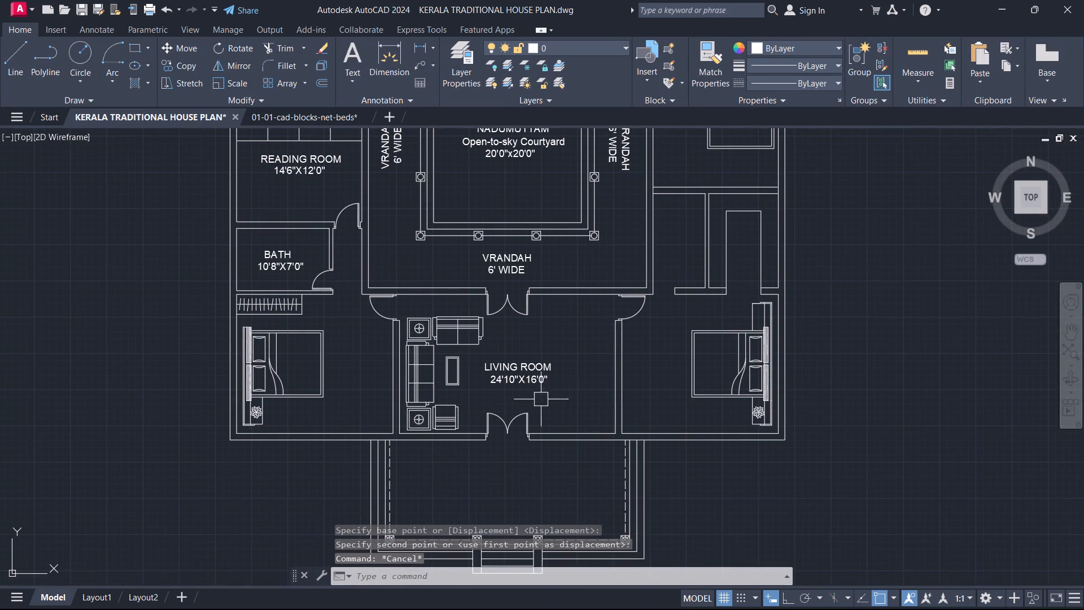
scroll(518, 391, "up", 1)
middle_click_drag(519, 390, 578, 372)
left_click(561, 339)
type("M")
key("space")
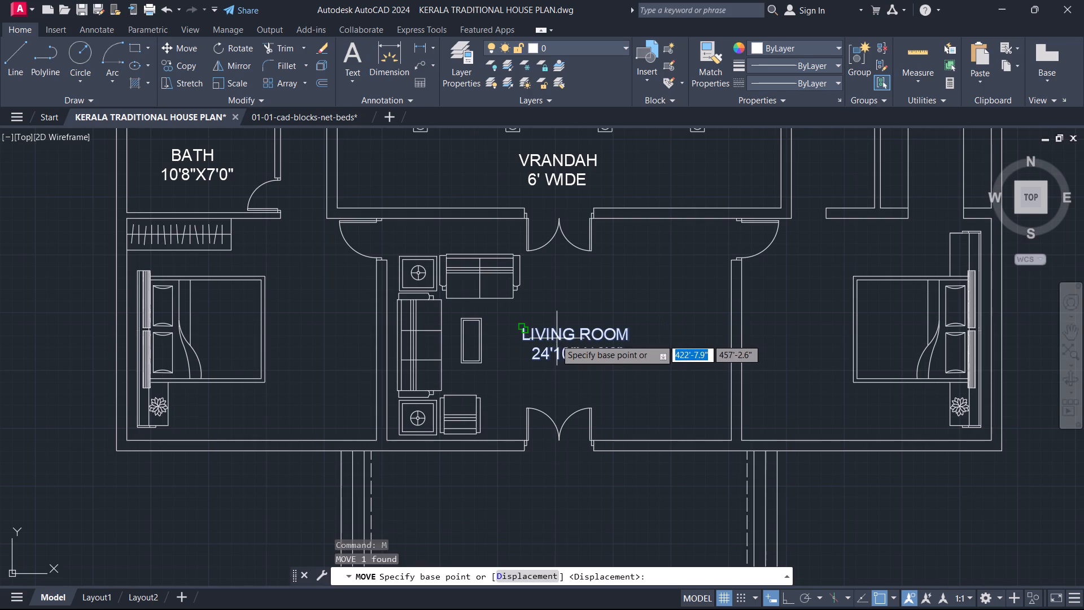
left_click(531, 338)
left_click(512, 334)
key("Escape")
Copy the LIVING ROOM label south into the middle of the front porch between the columns and the entrance doors.
scroll(624, 448, "down", 1)
middle_click_drag(625, 449, 640, 430)
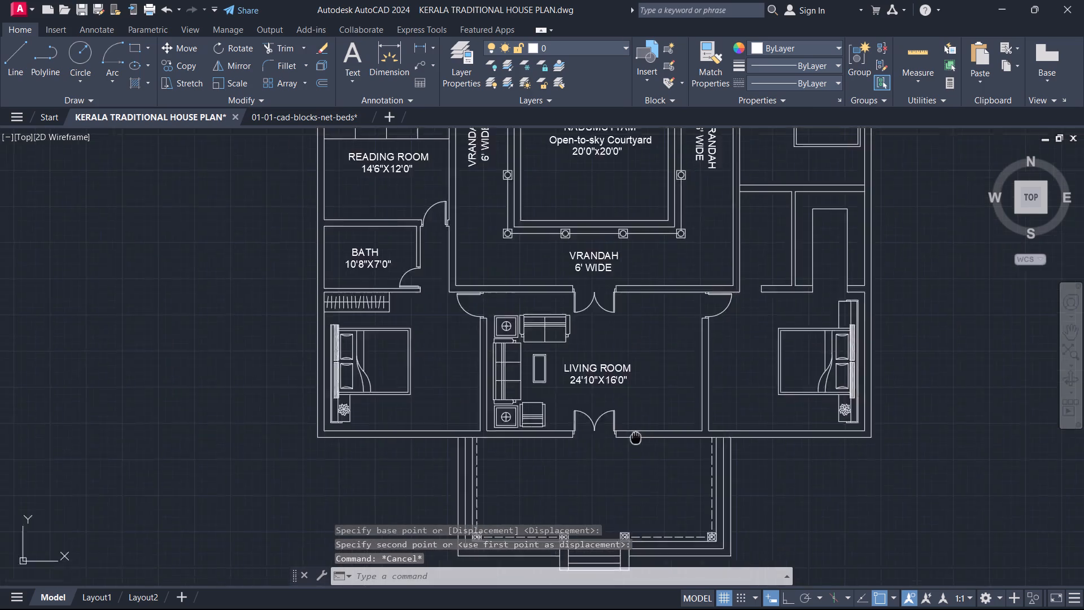
middle_click_drag(640, 430, 655, 285)
scroll(653, 285, "down", 1)
scroll(612, 351, "up", 2)
middle_click_drag(617, 320, 613, 364)
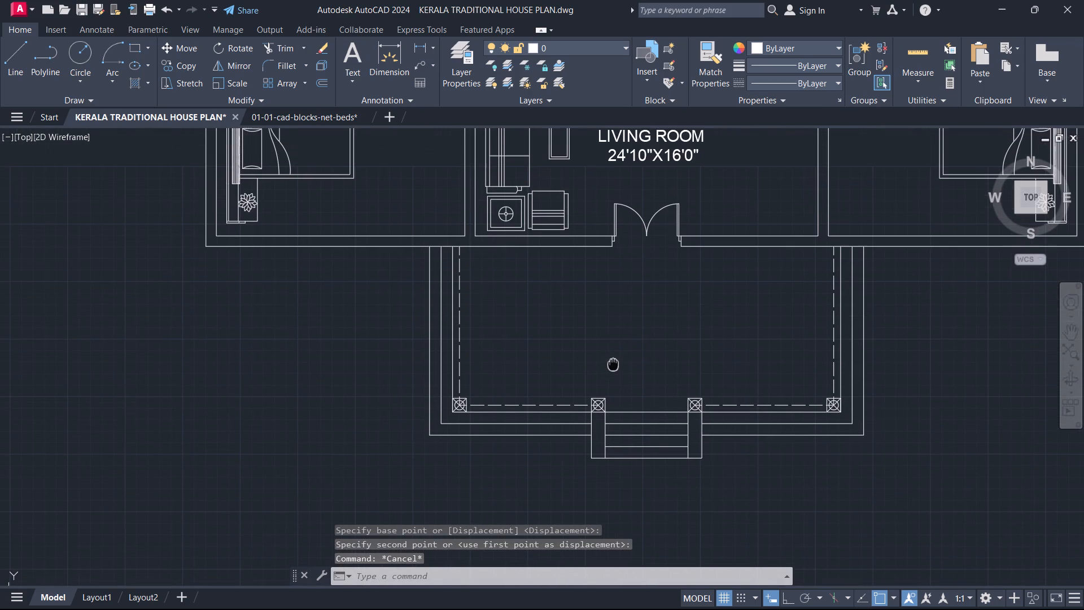
middle_click_drag(613, 364, 613, 365)
left_click(621, 164)
key("c")
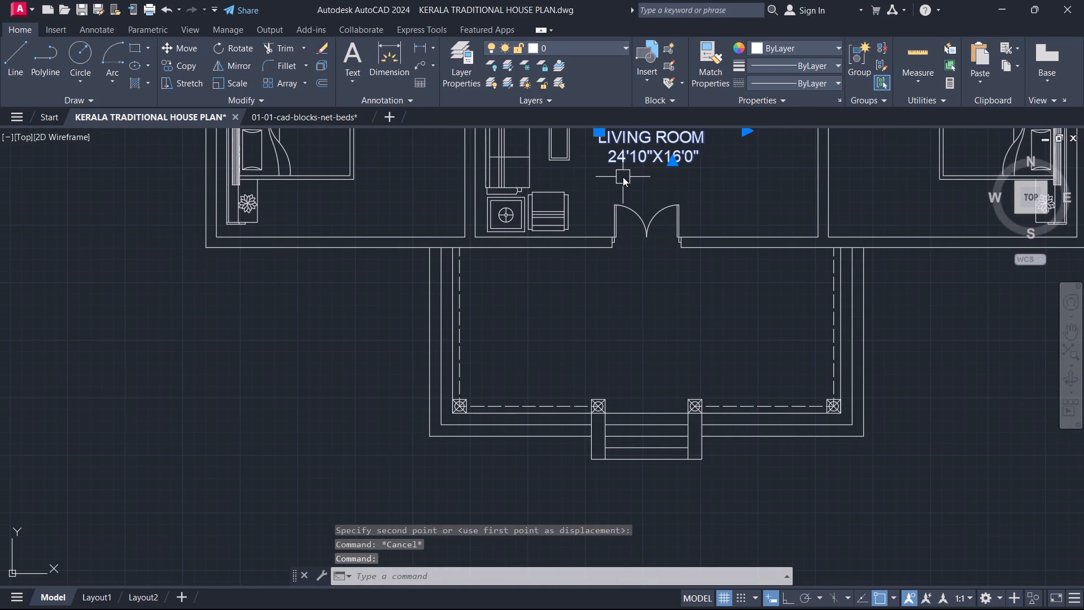
type("O")
key("space")
left_click(623, 178)
left_click(611, 355)
key("Escape")
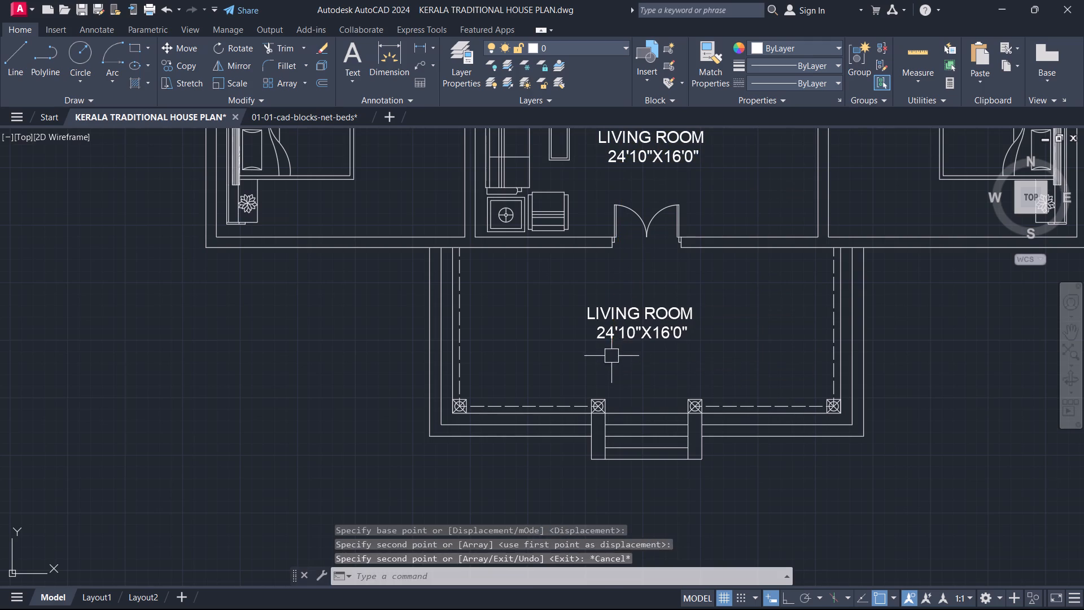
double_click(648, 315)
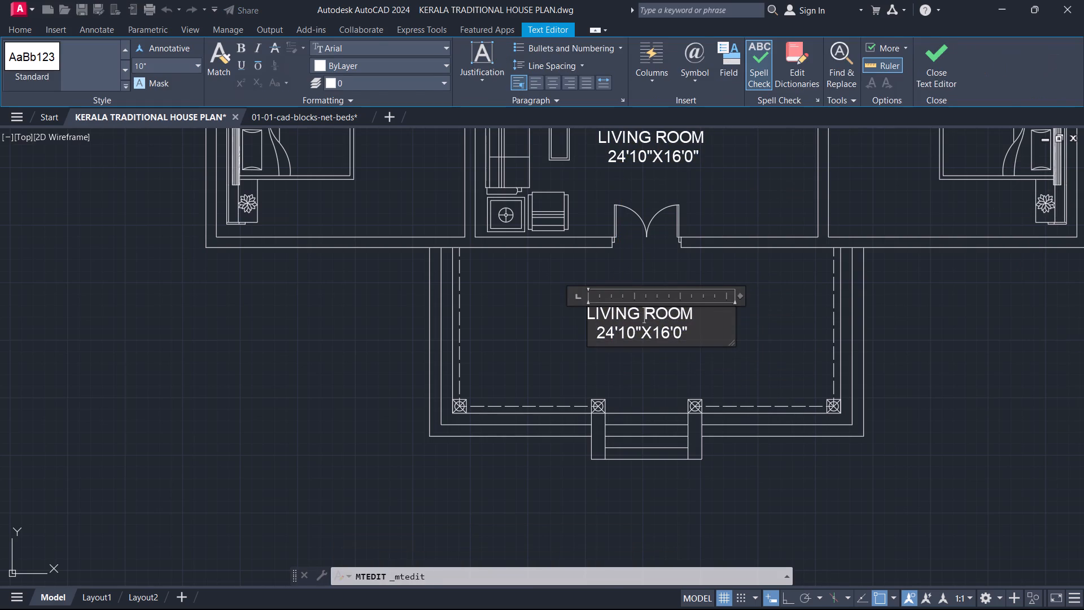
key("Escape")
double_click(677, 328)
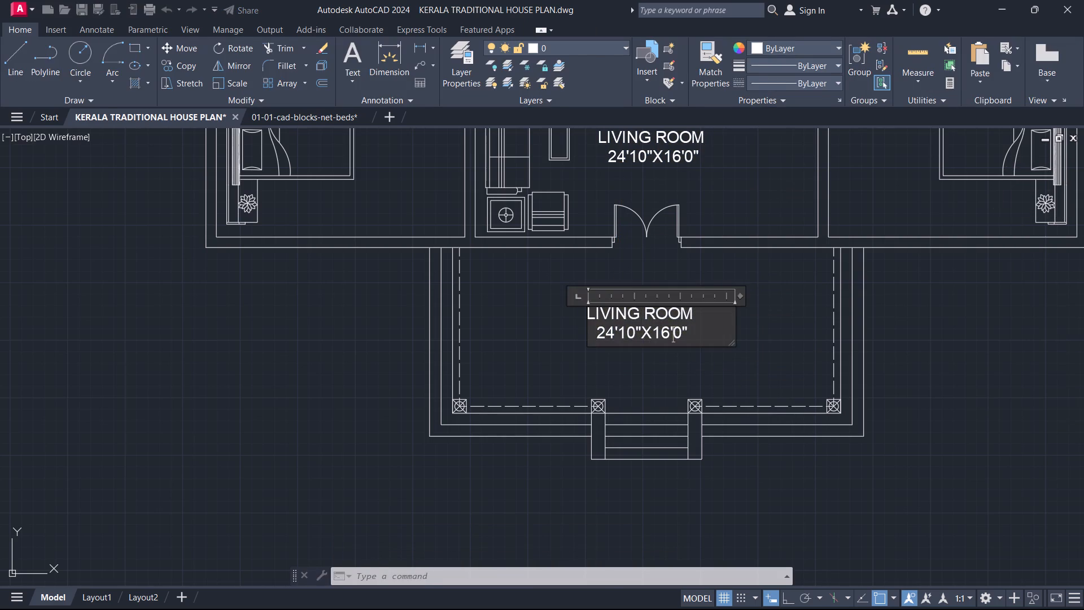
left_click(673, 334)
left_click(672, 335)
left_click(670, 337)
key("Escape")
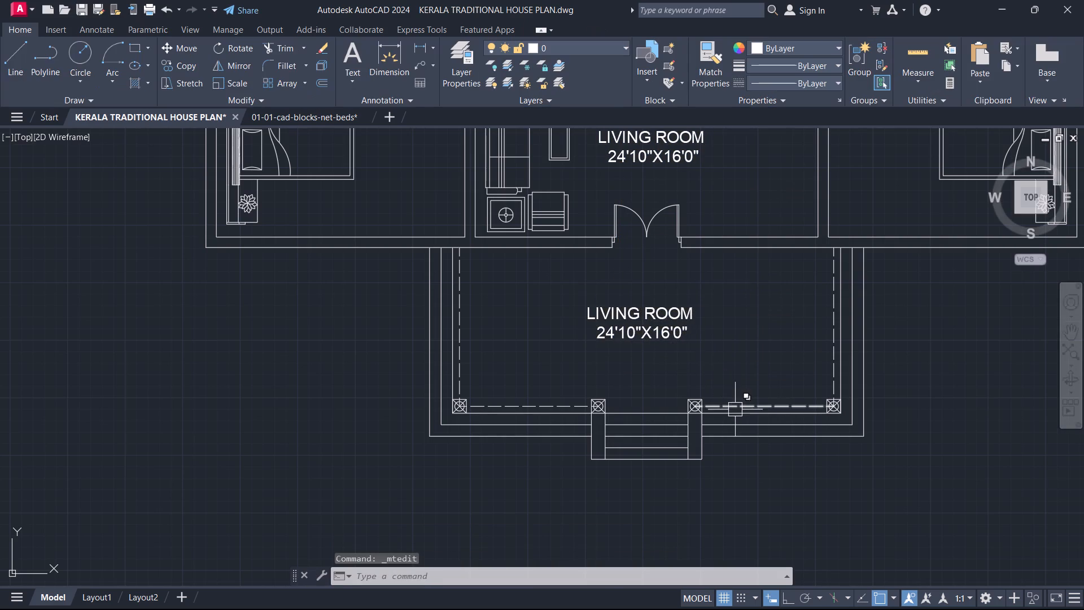
Replace the name LIVING ROOM in the front porch label with SIT-OUT/VERANDAH.
scroll(549, 310, "up", 1)
double_click(679, 309)
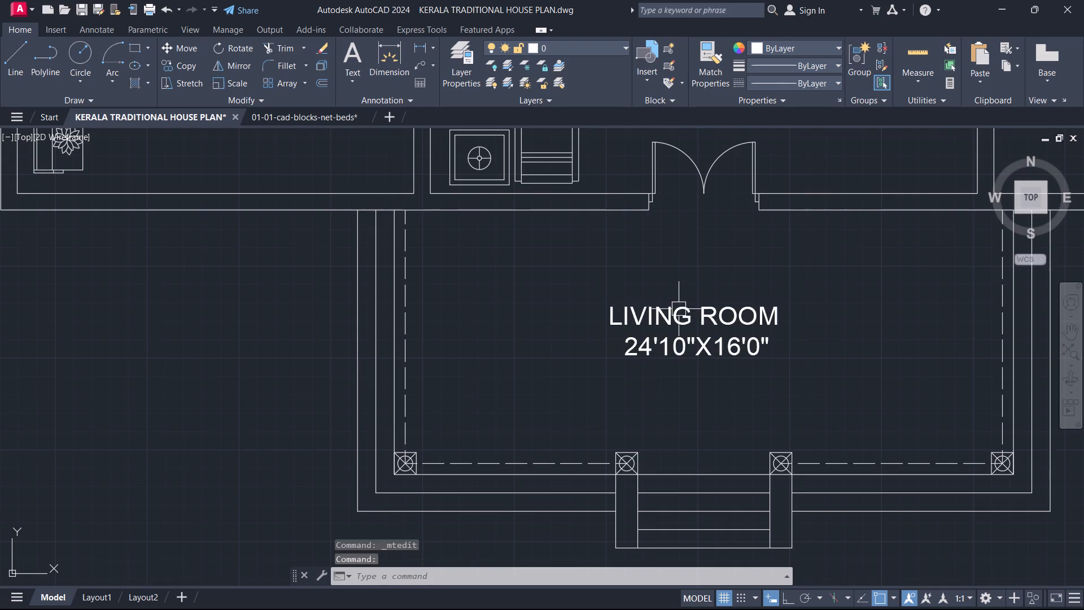
left_click_drag(786, 318, 541, 317)
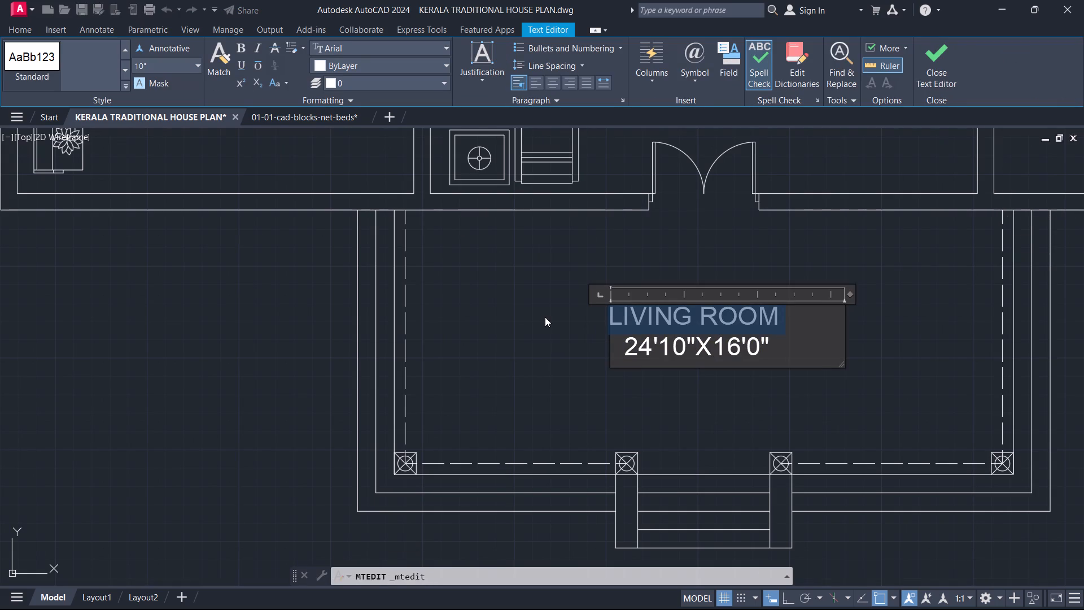
type("SIT OUT")
key("Left")
key("Left")
key("Left")
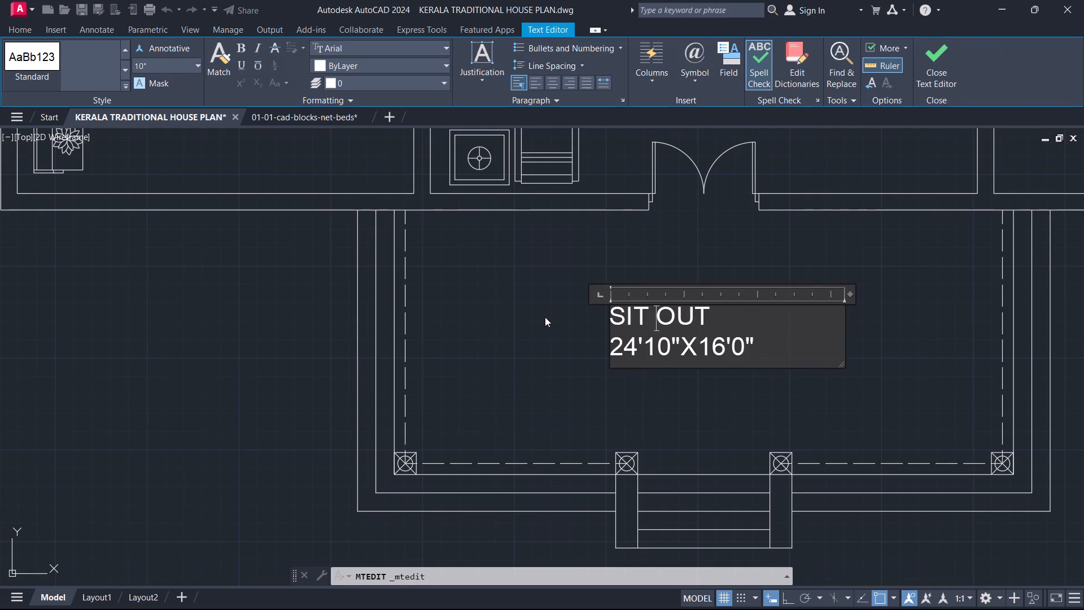
key("BackSpace")
key("equal")
key("BackSpace")
key("minus")
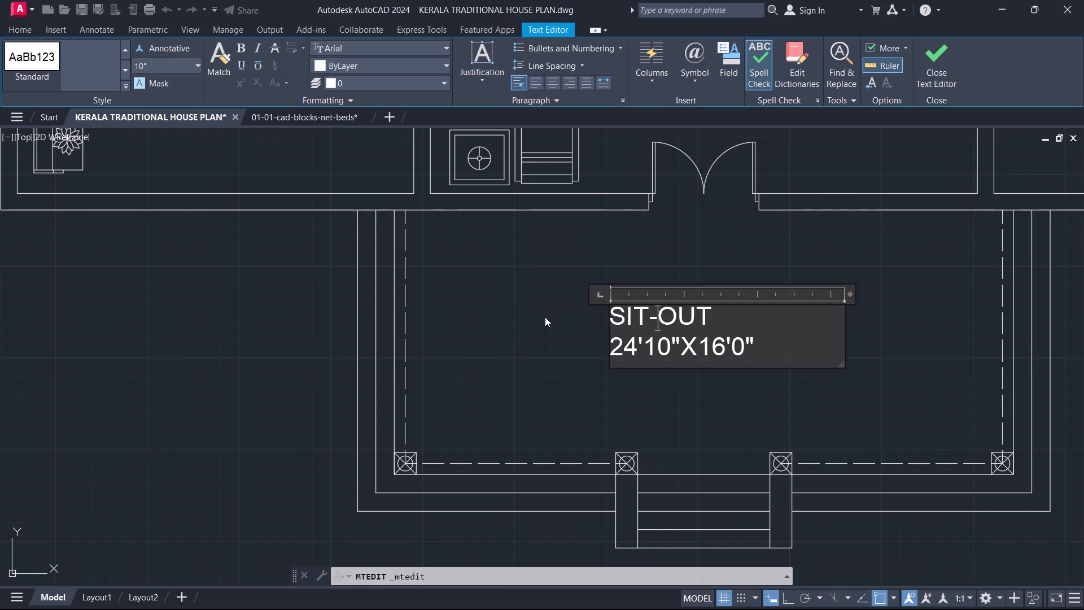
key("Right")
key("Right")
key("Right")
key("slash")
type("VER")
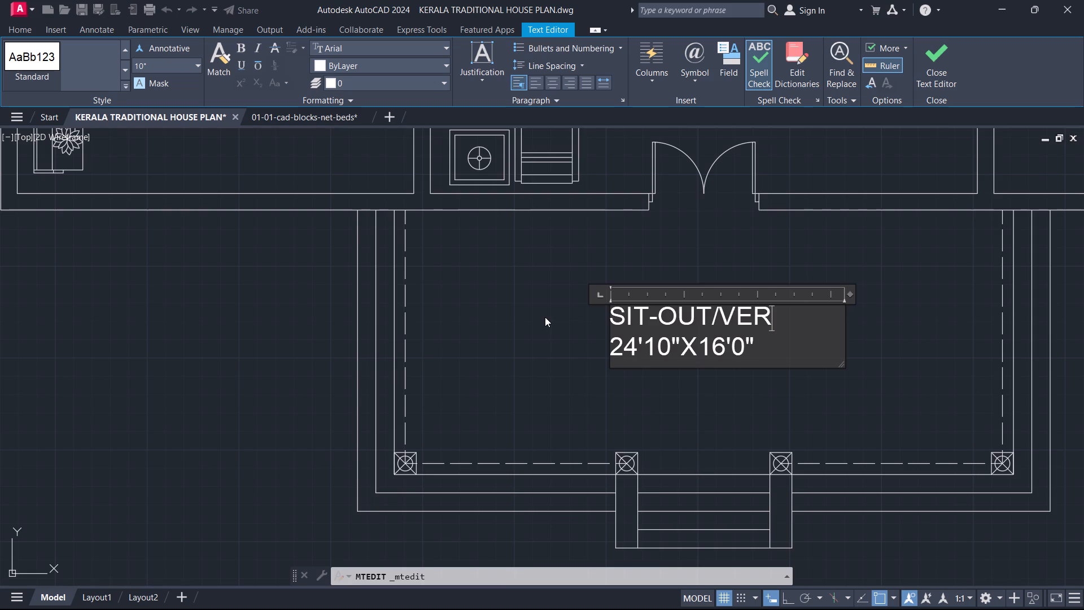
type("ANDHA")
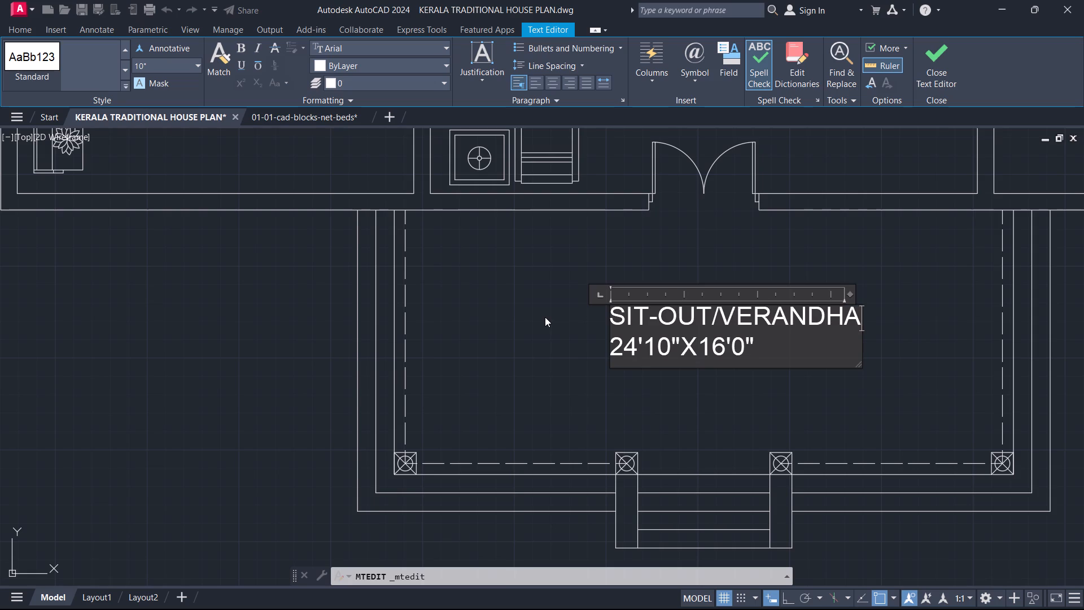
key("BackSpace")
key("BackSpace")
type("AH")
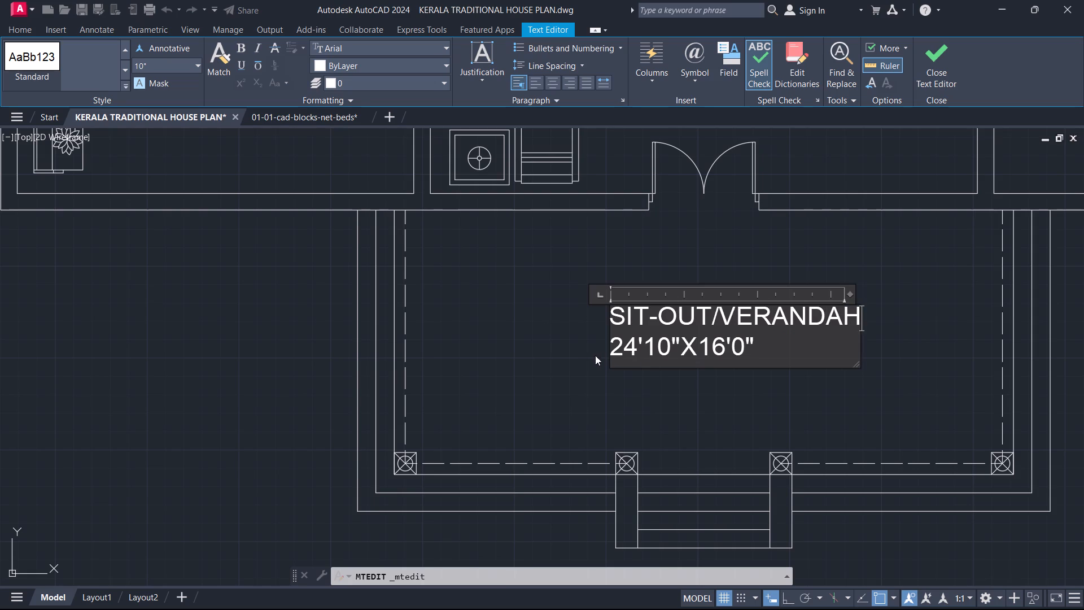
Try to indent the size line of the SIT-OUT/VERANDAH label with spaces, and widen its text frame to fit the name.
left_click(611, 349)
key("space")
key("space")
key("space")
key("space")
key("space")
key("space")
key("space")
key("space")
left_click_drag(849, 298, 900, 289)
key("space")
key("space")
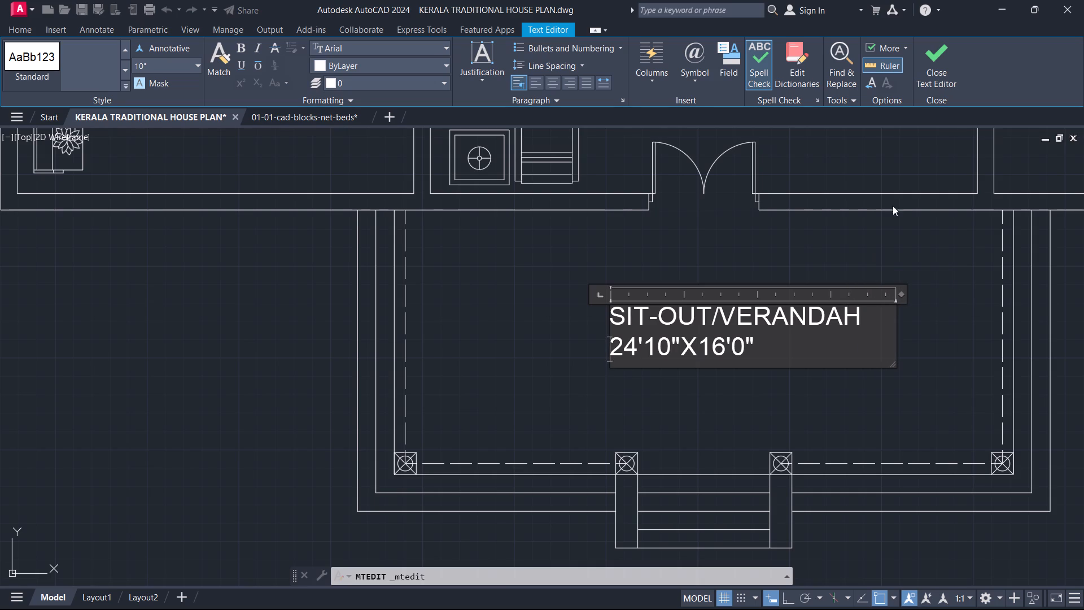
left_click_drag(954, 67, 958, 75)
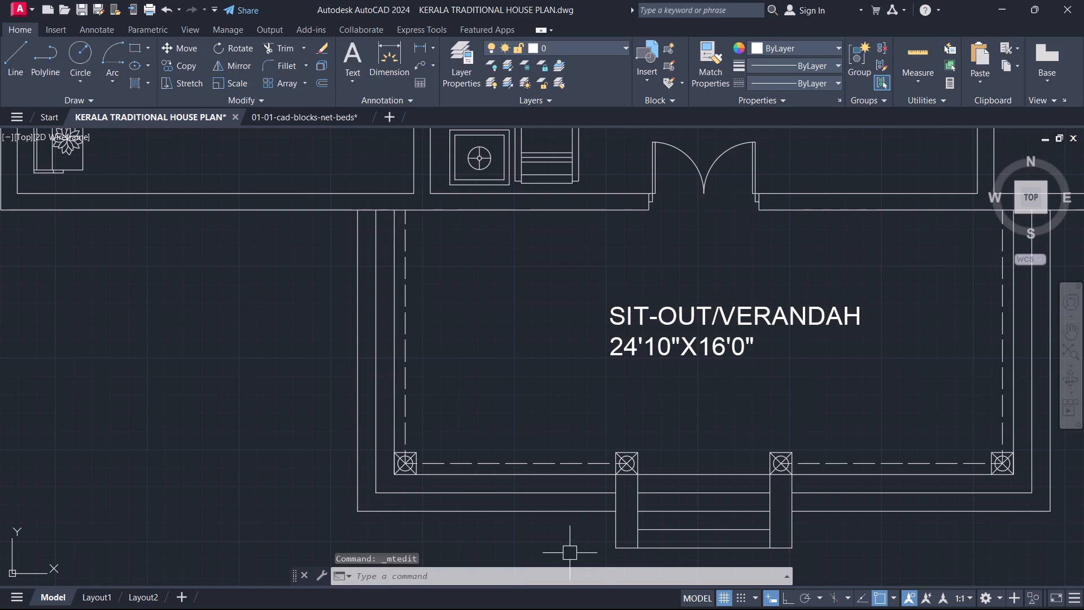
Copy the BEDROOM 4 label into the bedroom west of the living room, between the bed and the shared wall.
scroll(683, 353, "down", 1)
middle_click_drag(683, 353, 536, 403)
scroll(539, 404, "up", 2)
scroll(496, 377, "down", 2)
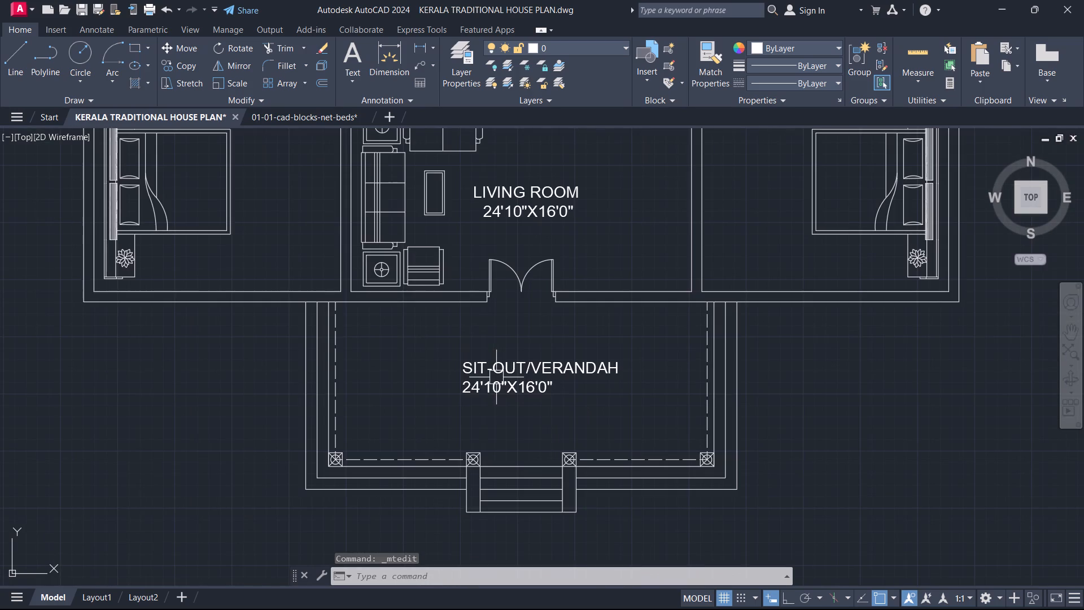
middle_click_drag(497, 326, 535, 393)
scroll(530, 390, "down", 1)
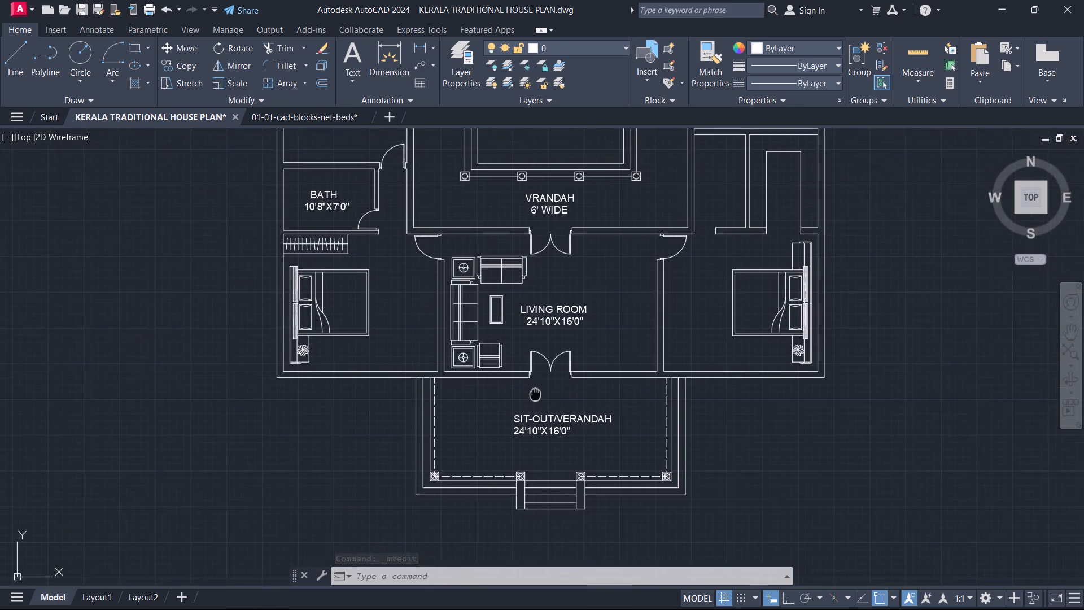
middle_click_drag(535, 393, 555, 386)
middle_click_drag(397, 353, 504, 466)
scroll(558, 315, "down", 1)
middle_click_drag(558, 313, 548, 432)
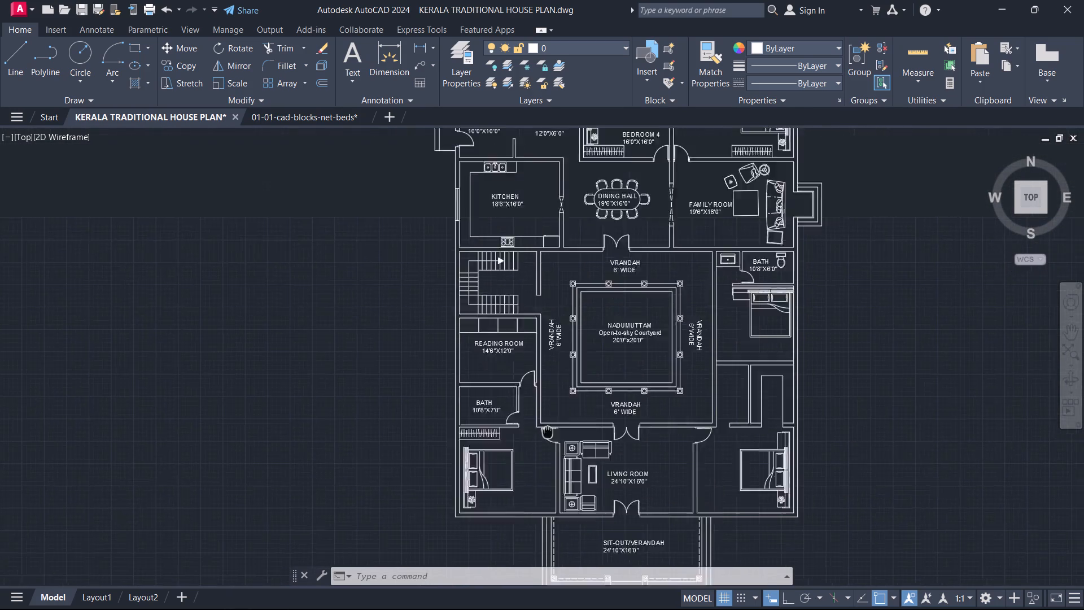
middle_click_drag(548, 432, 537, 495)
scroll(540, 215, "up", 2)
middle_click_drag(762, 272, 621, 334)
left_click(617, 303)
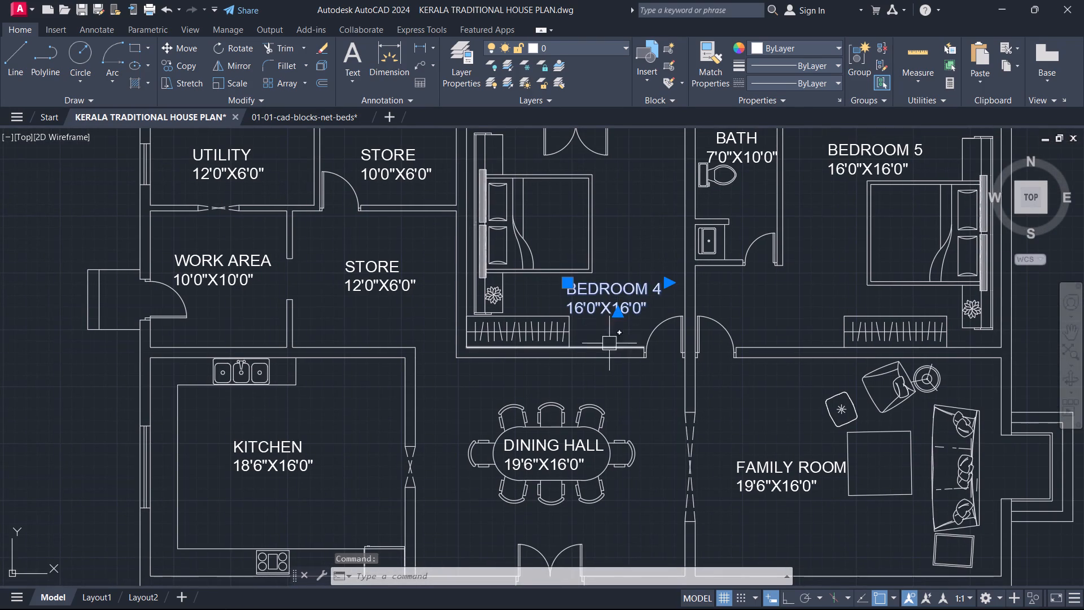
type("CO")
key("space")
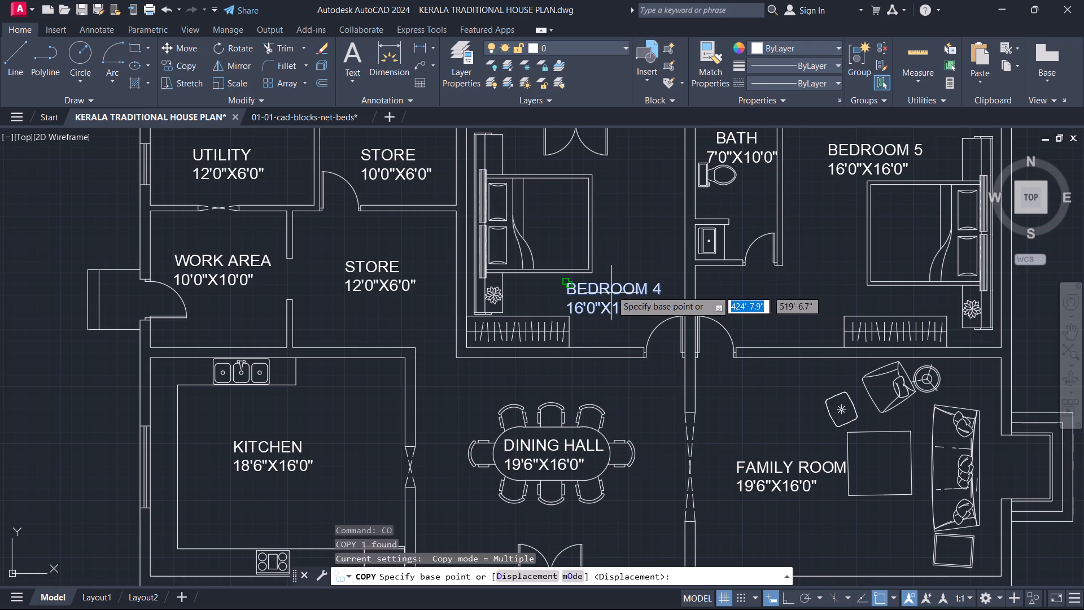
left_click(611, 290)
middle_click_drag(516, 406, 705, 63)
middle_click_drag(454, 453, 519, 136)
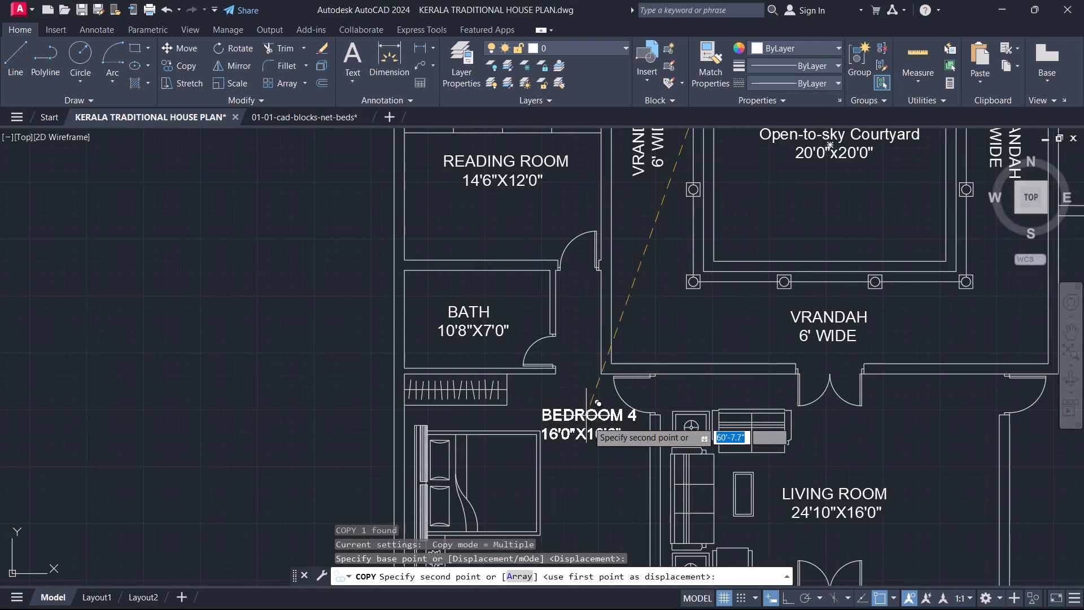
middle_click_drag(589, 441, 503, 221)
scroll(521, 317, "up", 1)
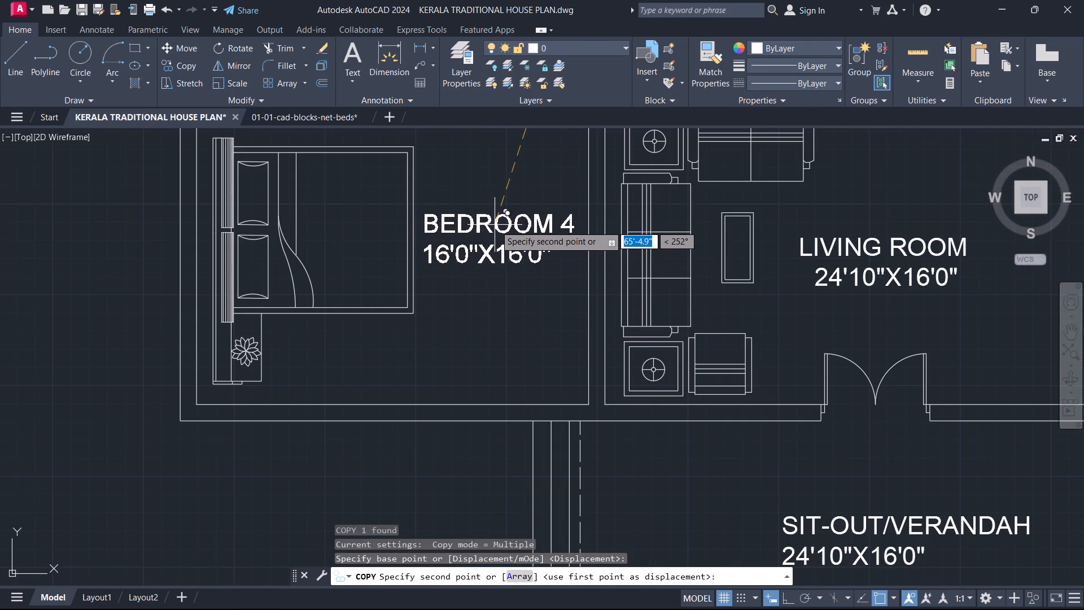
left_click(496, 226)
key("Escape")
Rename the copied label west of the living room as BEDROOM 3.
middle_click_drag(495, 241, 487, 376)
scroll(495, 242, "down", 1)
middle_click_drag(456, 276, 469, 302)
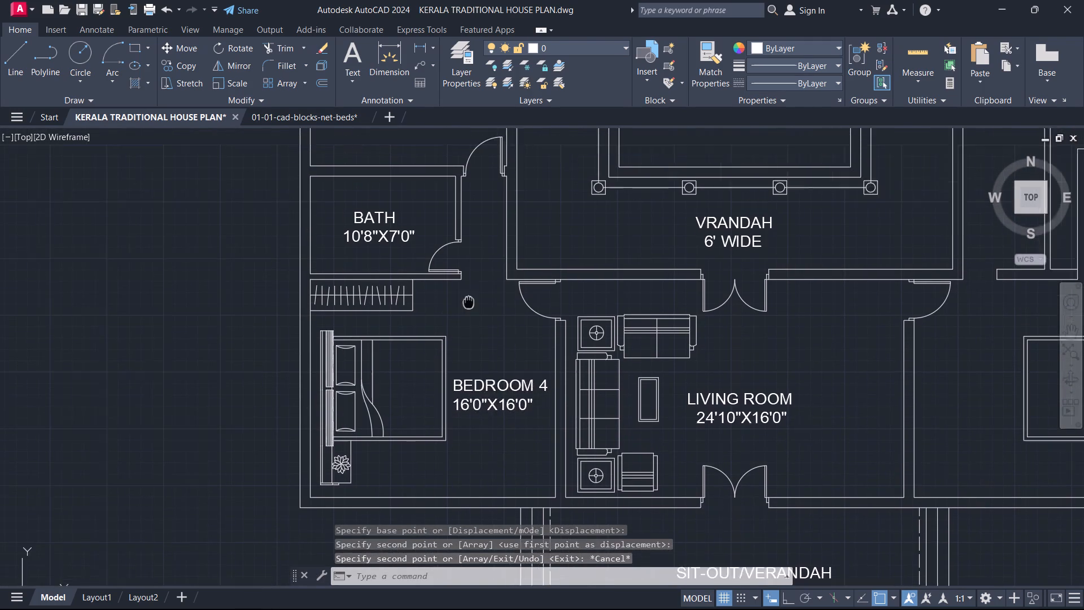
middle_click_drag(469, 302, 467, 390)
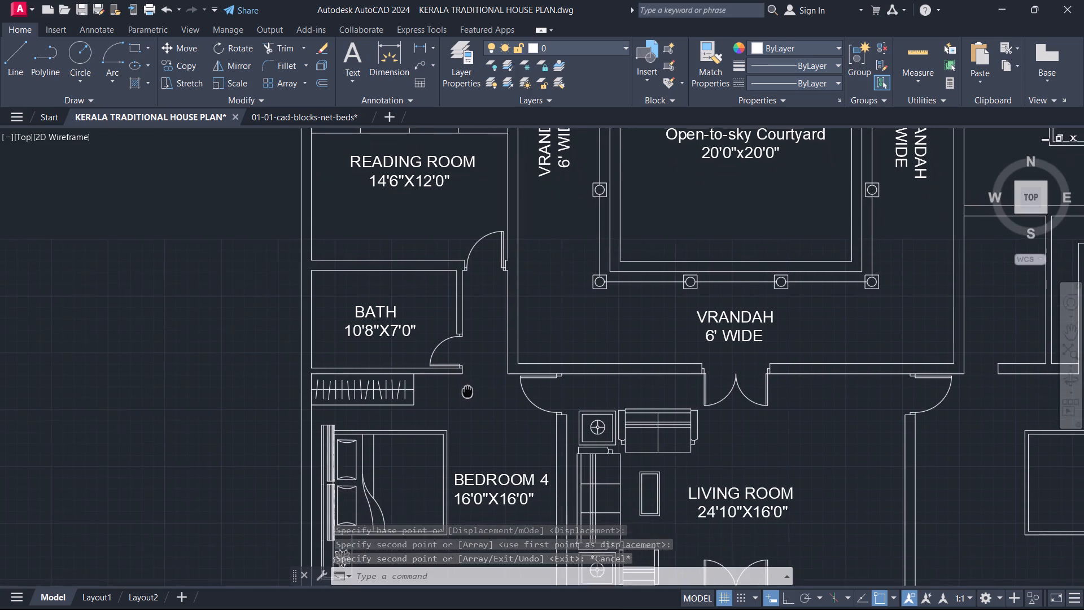
middle_click_drag(467, 390, 467, 390)
middle_click_drag(500, 480, 466, 364)
scroll(460, 364, "up", 1)
double_click(471, 369)
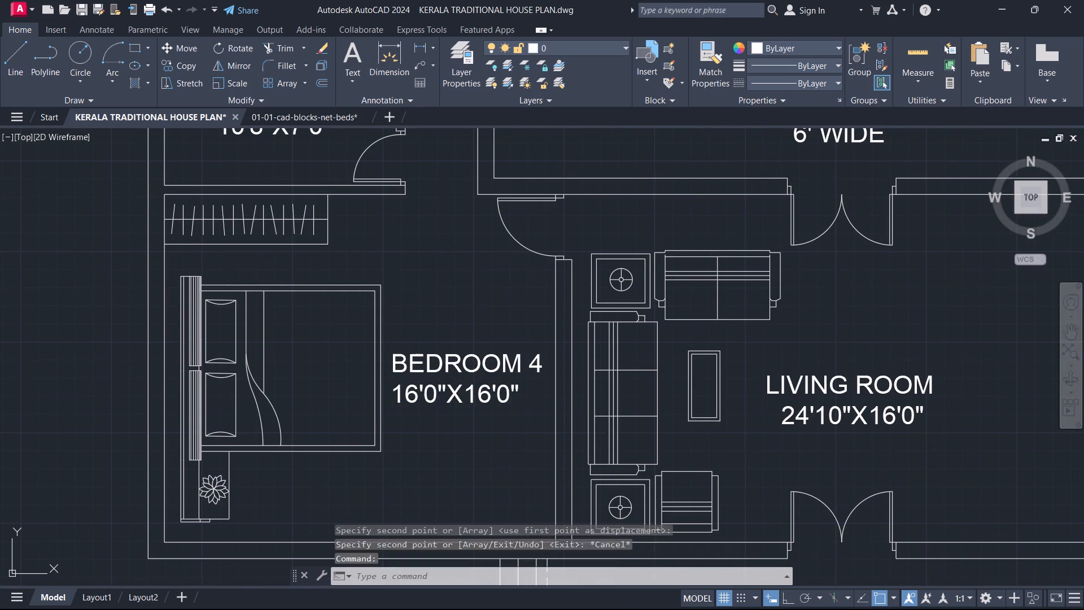
left_click(545, 372)
key("BackSpace")
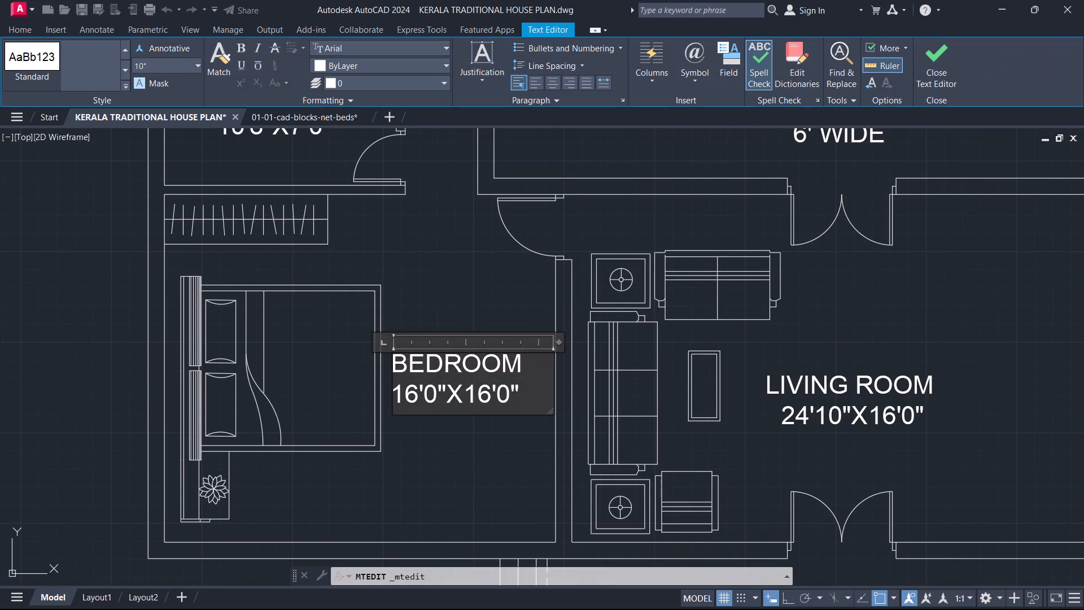
key("3")
left_click(948, 59)
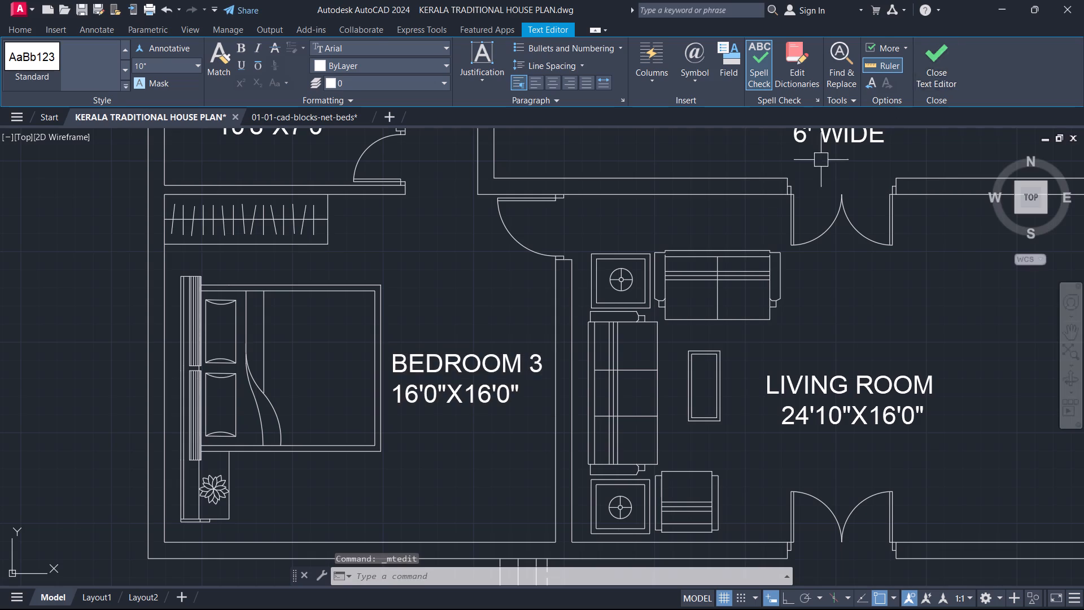
Measure the east-west inside width of BEDROOM 3 between its wall faces.
type("DI")
key("space")
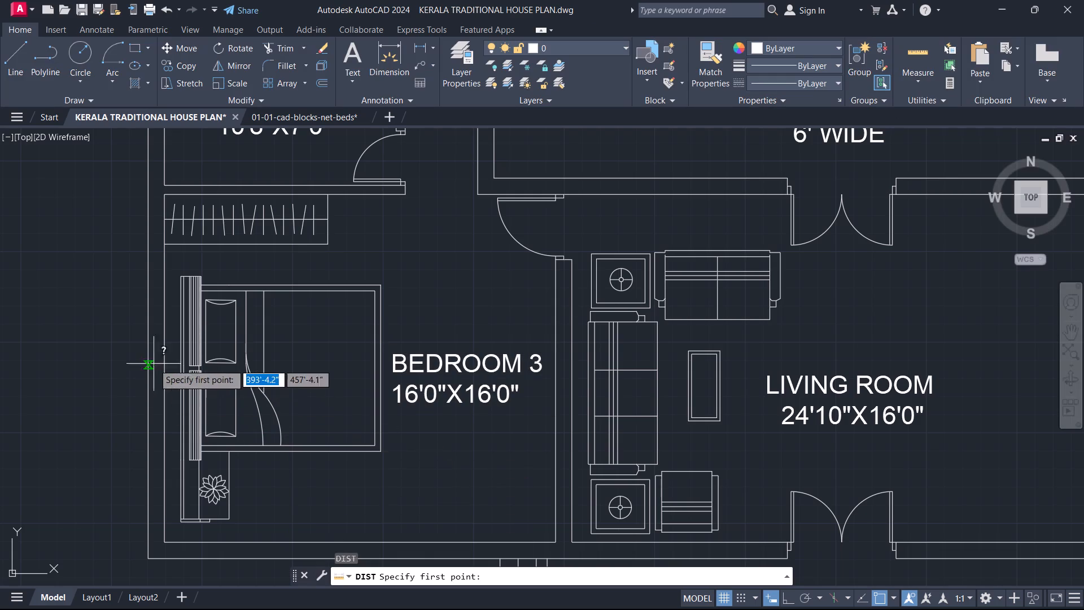
left_click(167, 303)
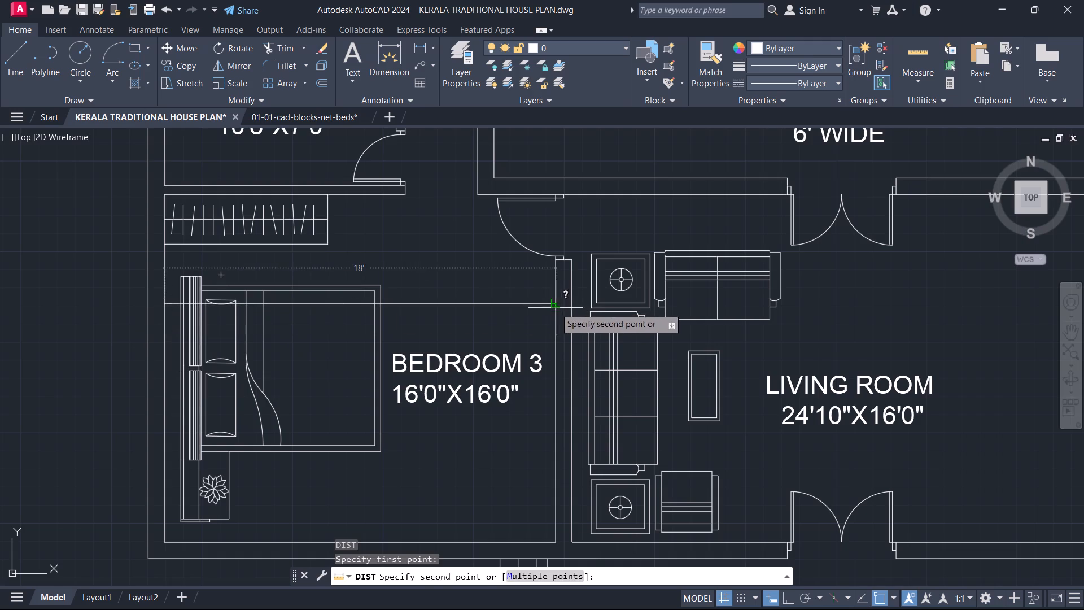
key("Escape")
Change the size line of the BEDROOM 3 label to 18'0"X16'0".
double_click(482, 390)
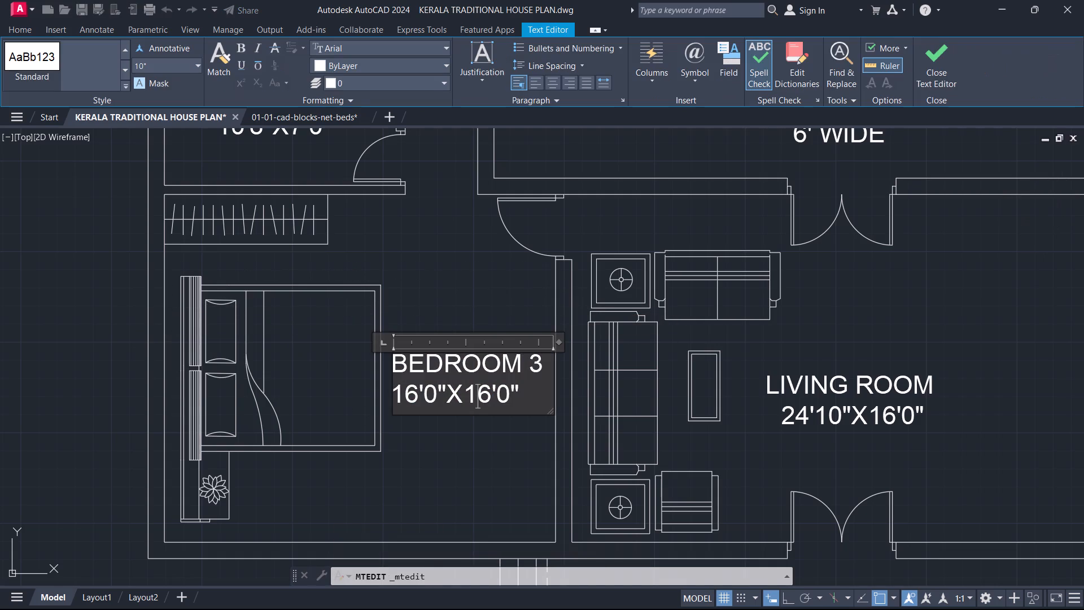
left_click(419, 390)
key("BackSpace")
key("8")
left_click(930, 63)
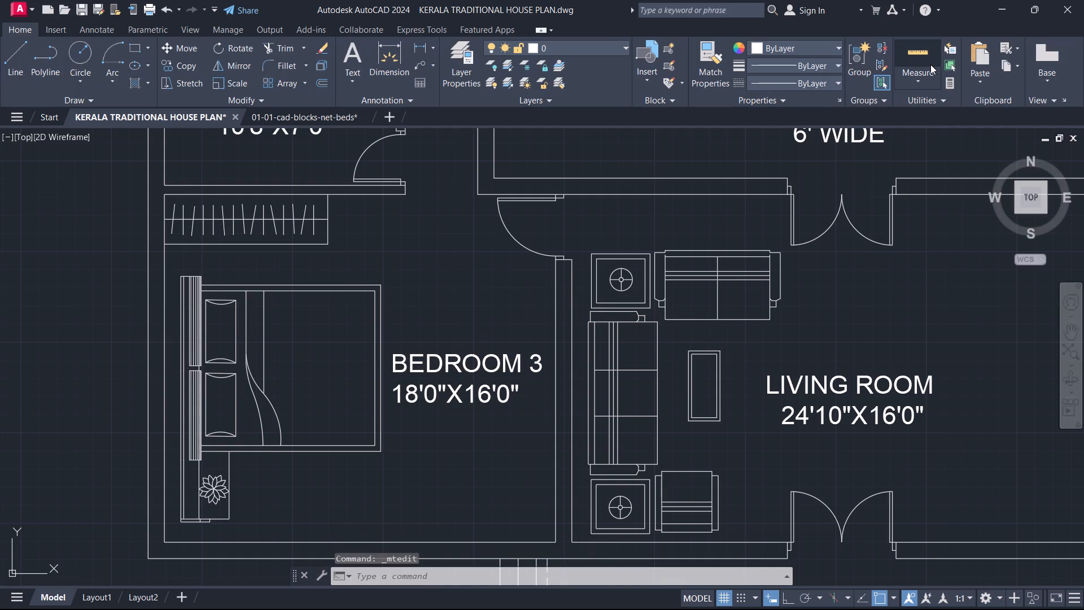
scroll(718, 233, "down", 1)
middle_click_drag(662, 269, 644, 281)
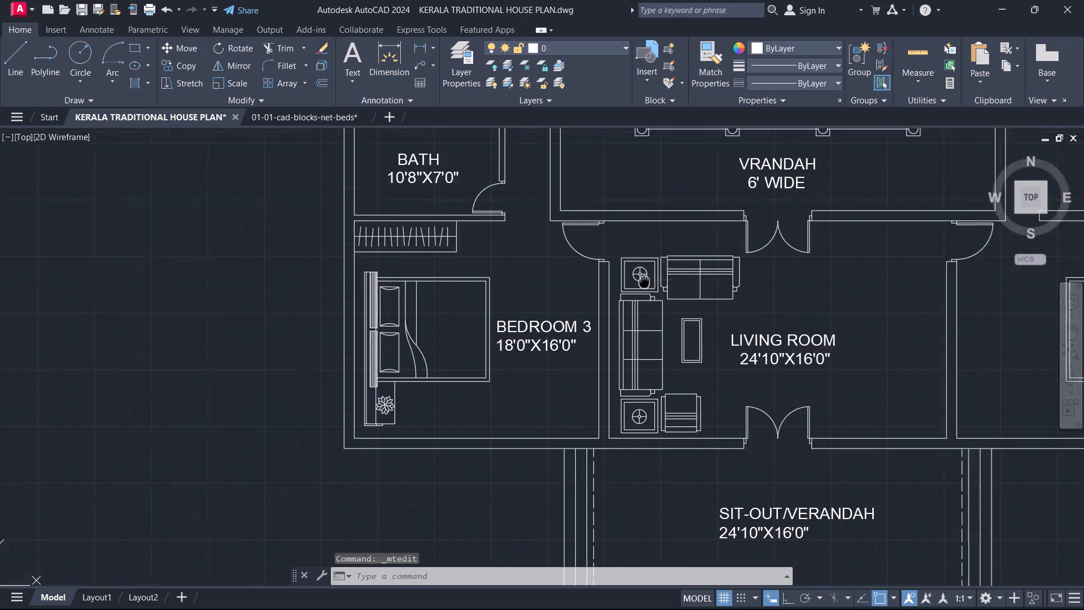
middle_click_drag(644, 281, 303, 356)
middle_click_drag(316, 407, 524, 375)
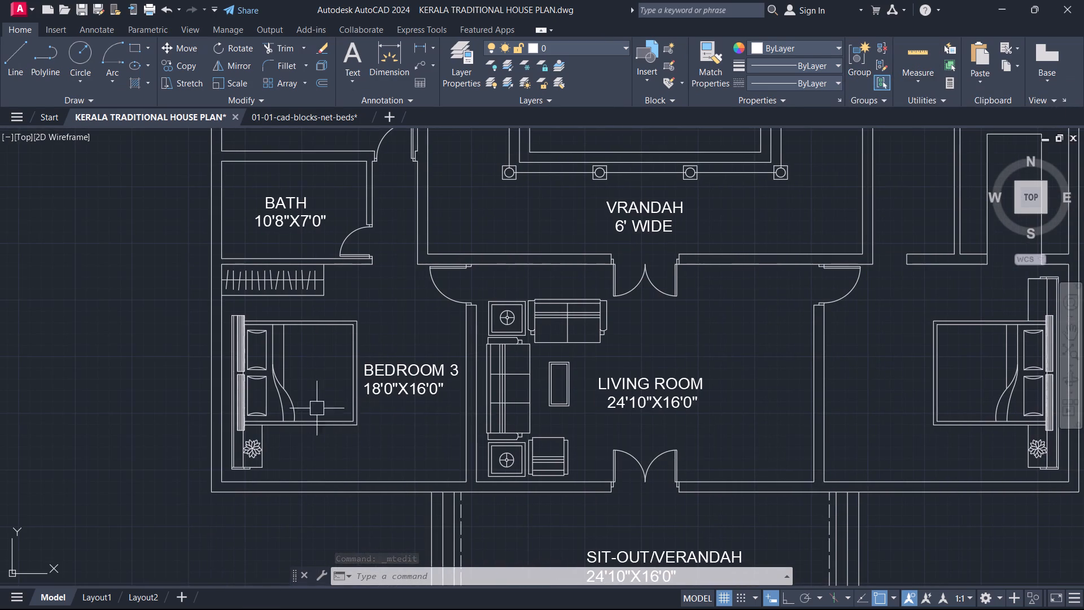
Copy the BEDROOM 3 label into the bedroom east of the living room, between the shared wall and the bed.
left_click_drag(454, 396, 449, 393)
left_click(404, 372)
type("CO")
key("space")
left_click_drag(404, 371, 422, 364)
middle_click_drag(786, 341, 490, 400)
scroll(562, 448, "up", 3)
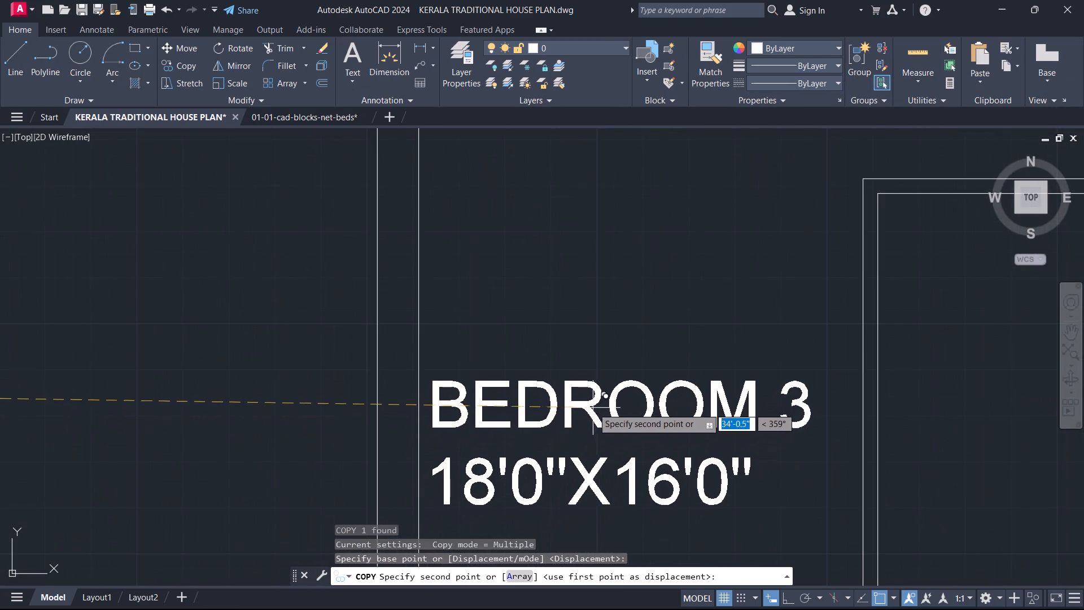
left_click(615, 398)
key("Escape")
Rename the copied label east of the living room as BEDROOM 2.
double_click(821, 382)
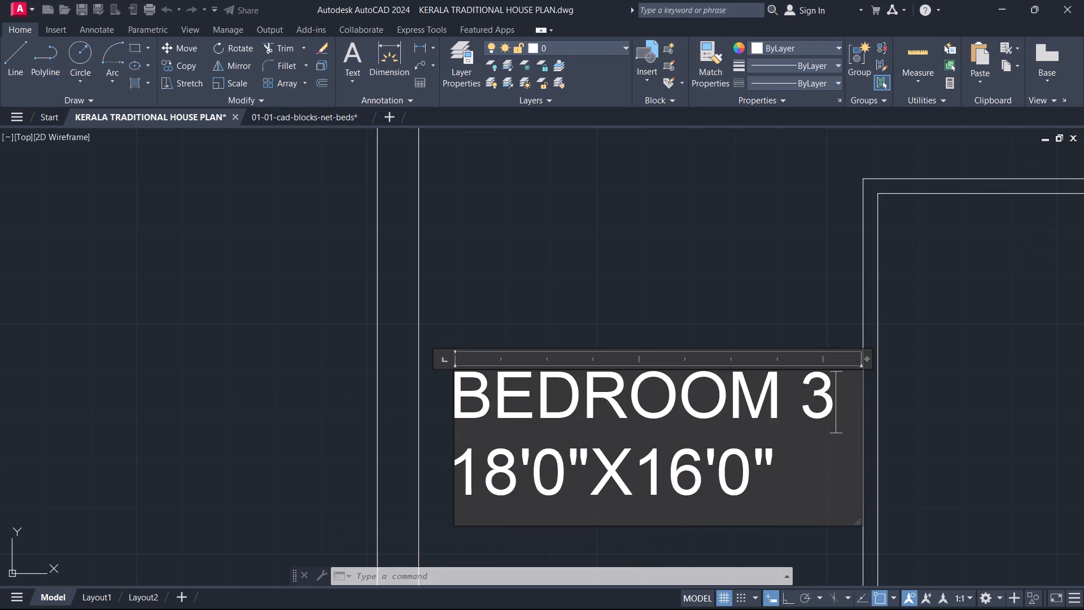
left_click(821, 382)
key("BackSpace")
key("2")
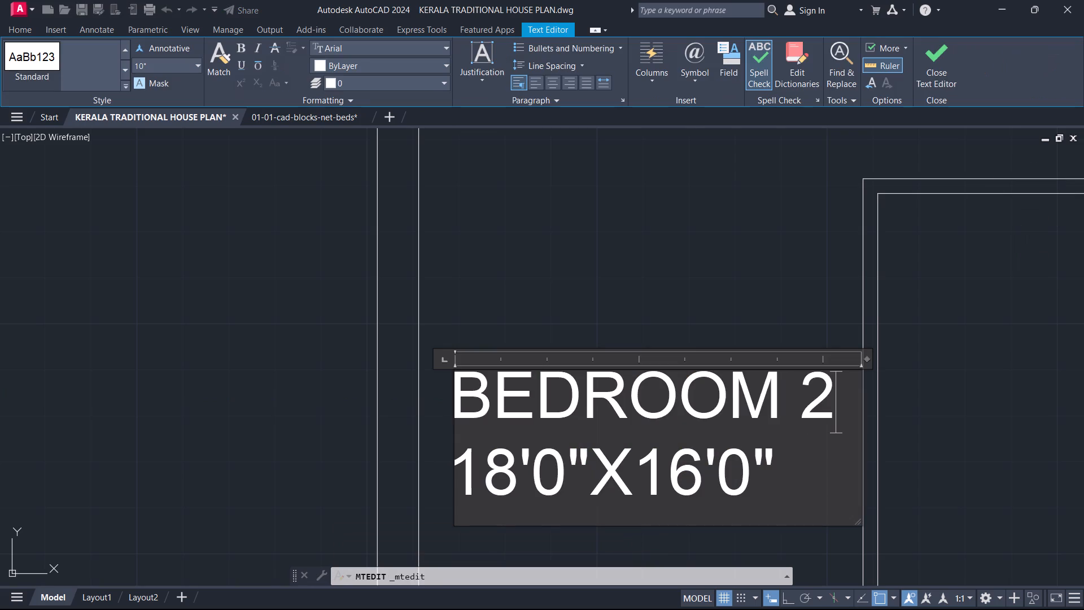
left_click(953, 66)
Copy the BEDROOM 2 label into the bedroom east of the courtyard, in the free space south of the bed.
scroll(698, 451, "down", 3)
middle_click_drag(687, 465, 633, 609)
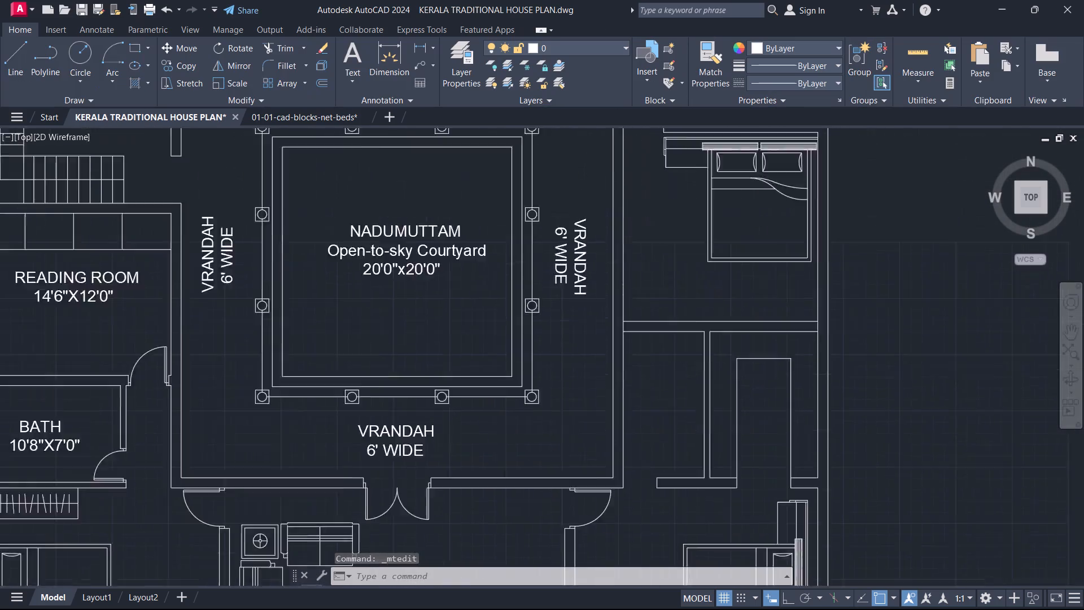
middle_click_drag(633, 609, 596, 609)
middle_click_drag(627, 406, 626, 138)
left_click(615, 438)
type("CO")
key("space")
left_click(613, 442)
middle_click_drag(646, 234, 662, 566)
scroll(689, 472, "up", 2)
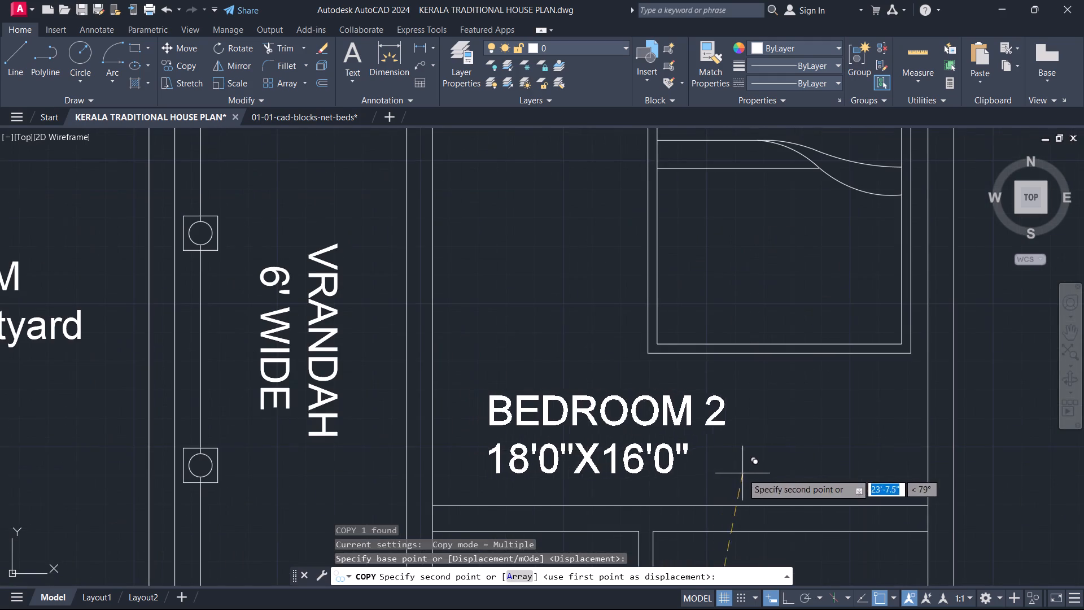
left_click(824, 463)
key("Escape")
Rename the copied label east of the courtyard as BEDROOM 1.
left_click(813, 396)
double_click(803, 394)
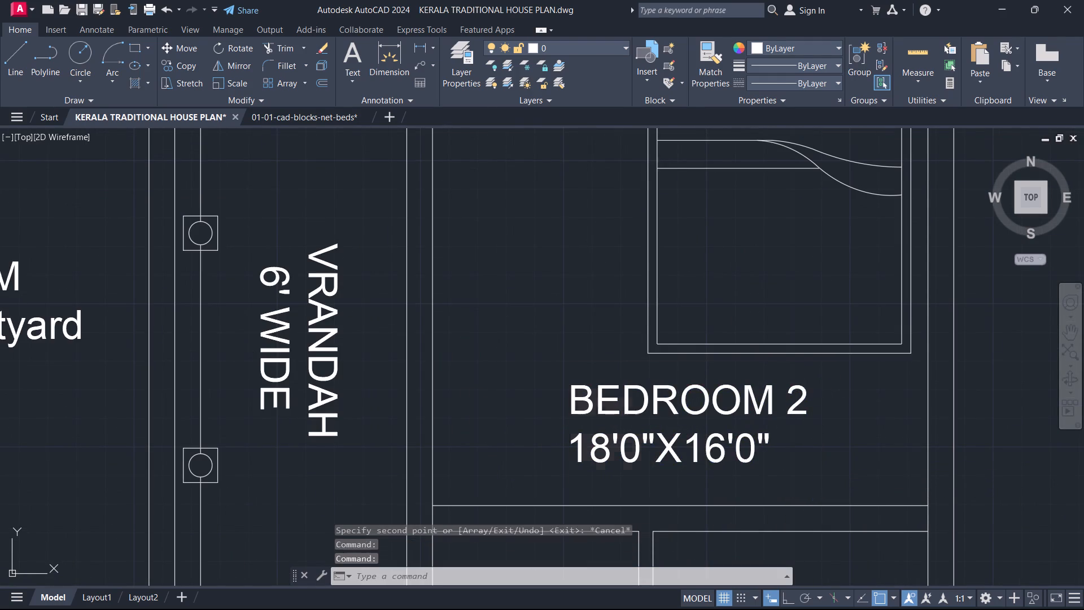
key("BackSpace")
key("1")
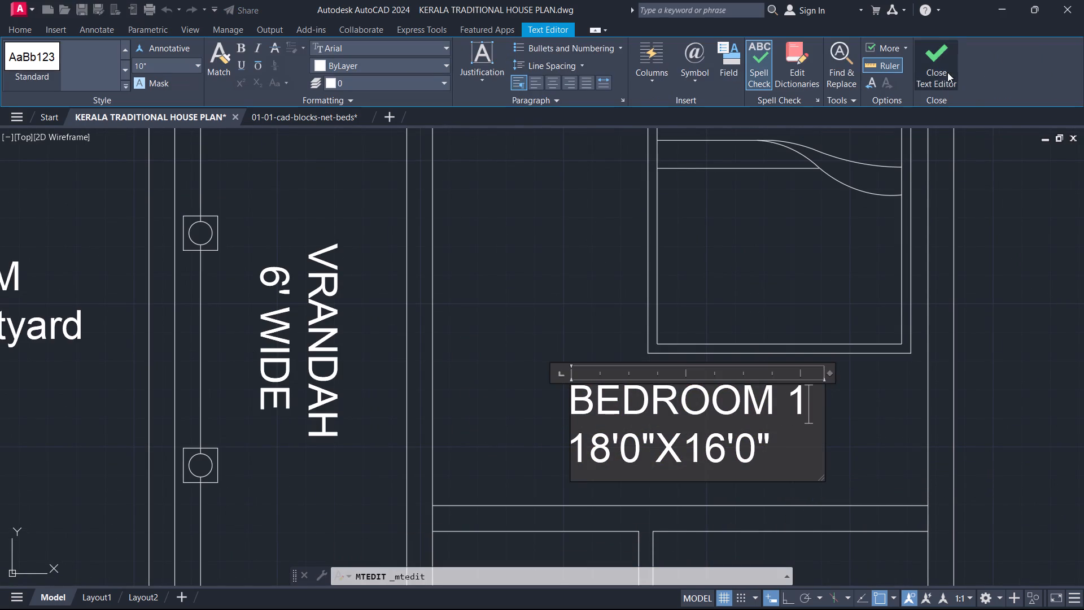
left_click(934, 69)
Review the plan from the unlabelled spaces between BEDROOM 1 and BEDROOM 2 to the northern rooms, checking labels and door openings.
scroll(850, 405, "down", 2)
middle_click_drag(807, 387, 544, 232)
scroll(476, 427, "down", 1)
middle_click_drag(476, 427, 582, 267)
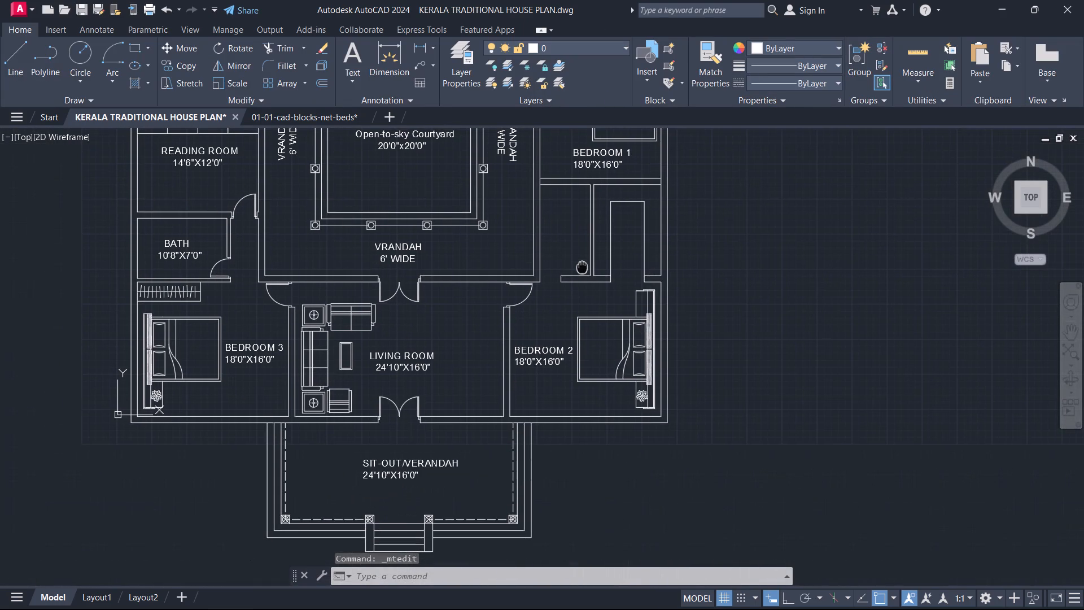
middle_click_drag(582, 267, 563, 395)
middle_click_drag(579, 287, 502, 192)
scroll(585, 293, "up", 1)
scroll(612, 398, "up", 1)
scroll(513, 374, "up", 2)
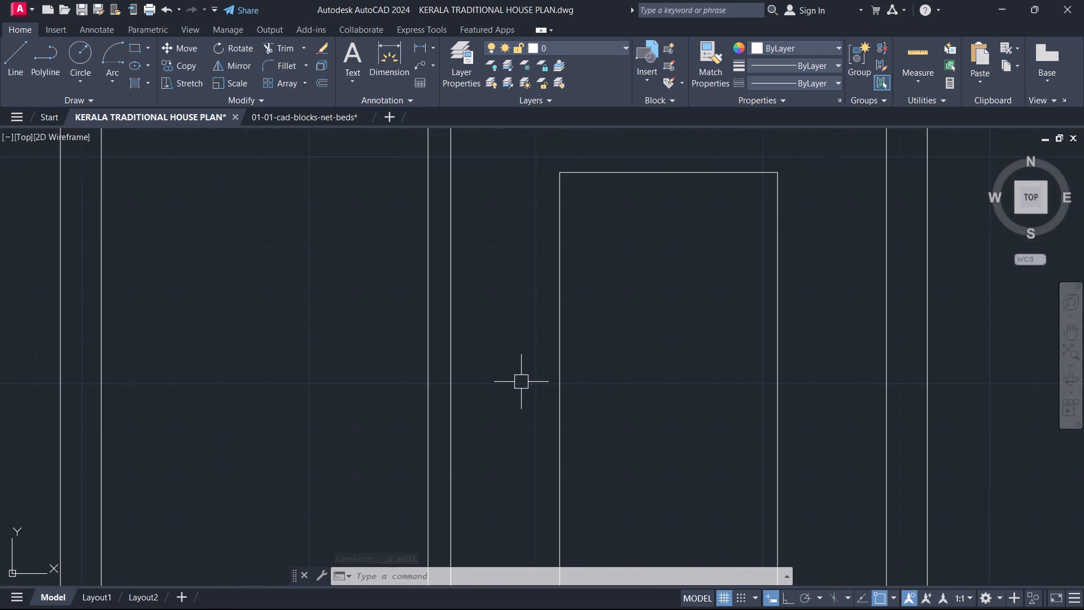
scroll(553, 403, "down", 2)
scroll(458, 397, "down", 1)
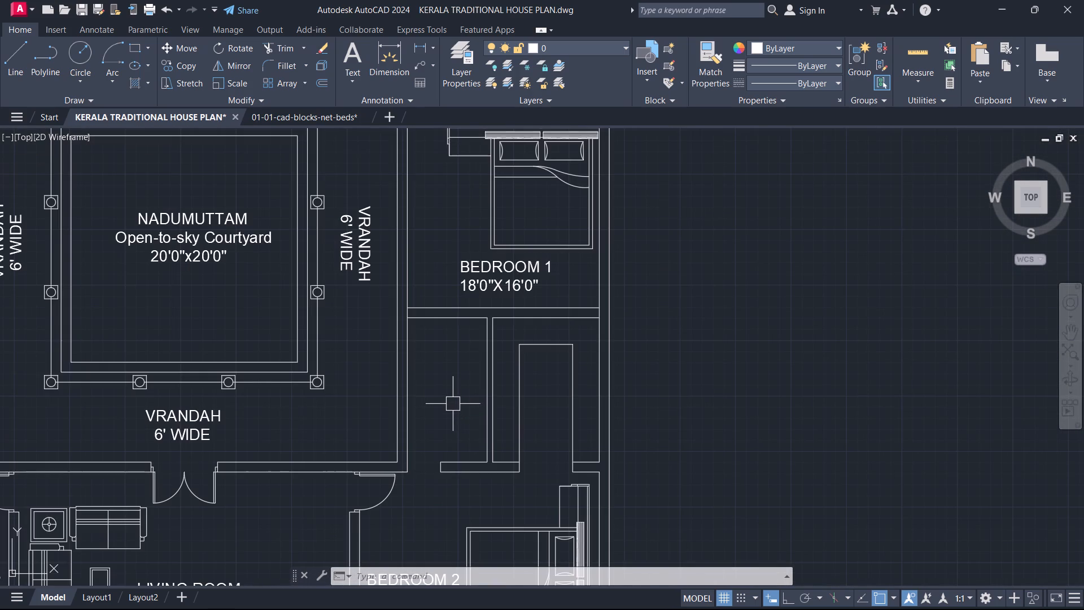
scroll(453, 400, "down", 2)
scroll(447, 417, "up", 2)
middle_click_drag(334, 430, 853, 434)
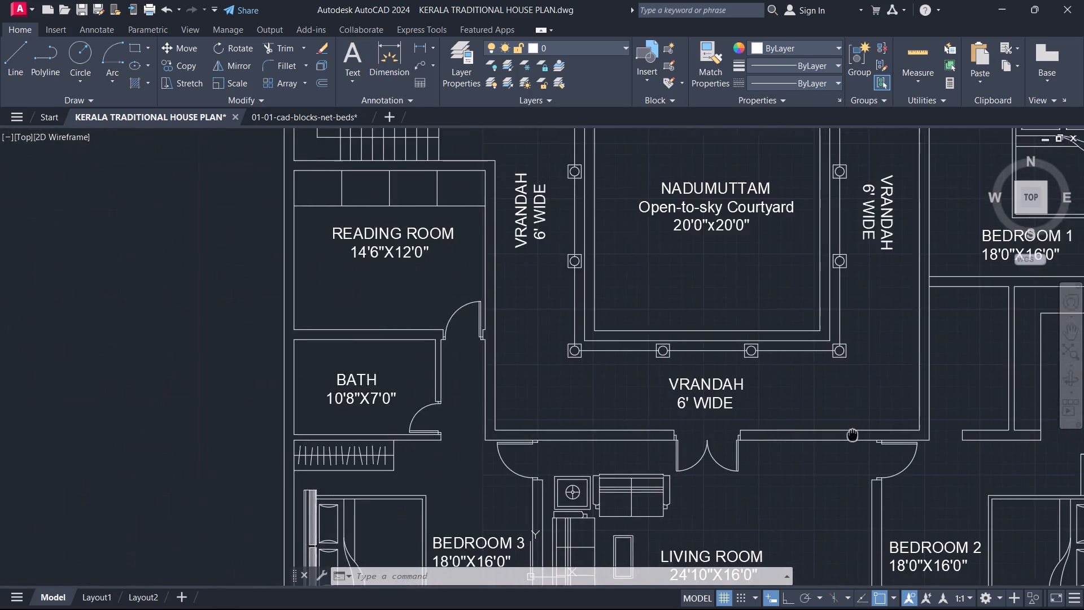
middle_click_drag(853, 434, 419, 487)
middle_click_drag(490, 255, 480, 460)
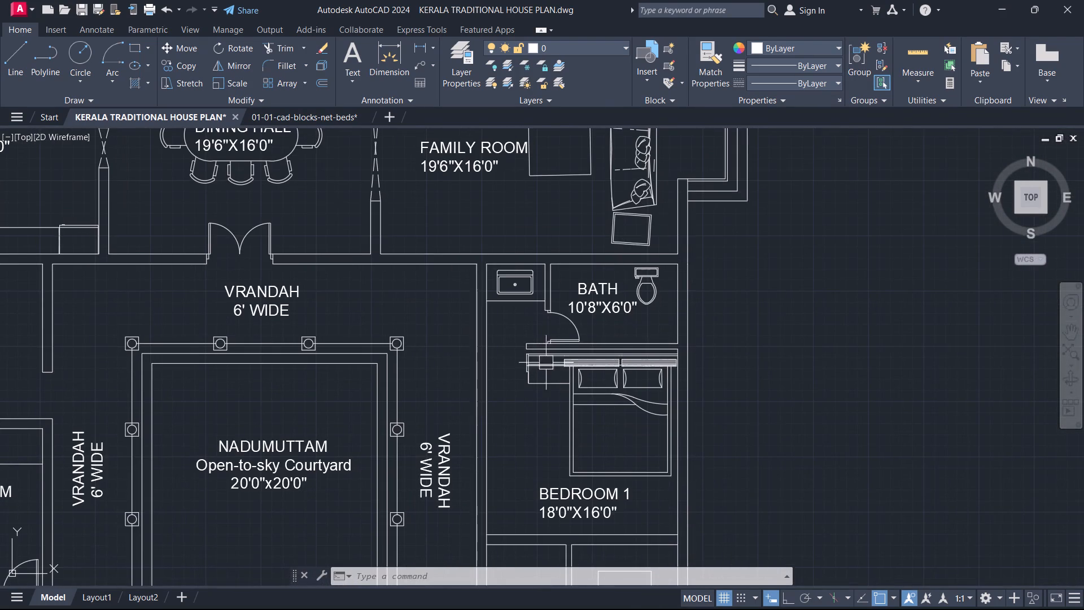
scroll(562, 328, "down", 1)
scroll(423, 236, "down", 2)
scroll(426, 224, "up", 2)
middle_click_drag(448, 156, 444, 397)
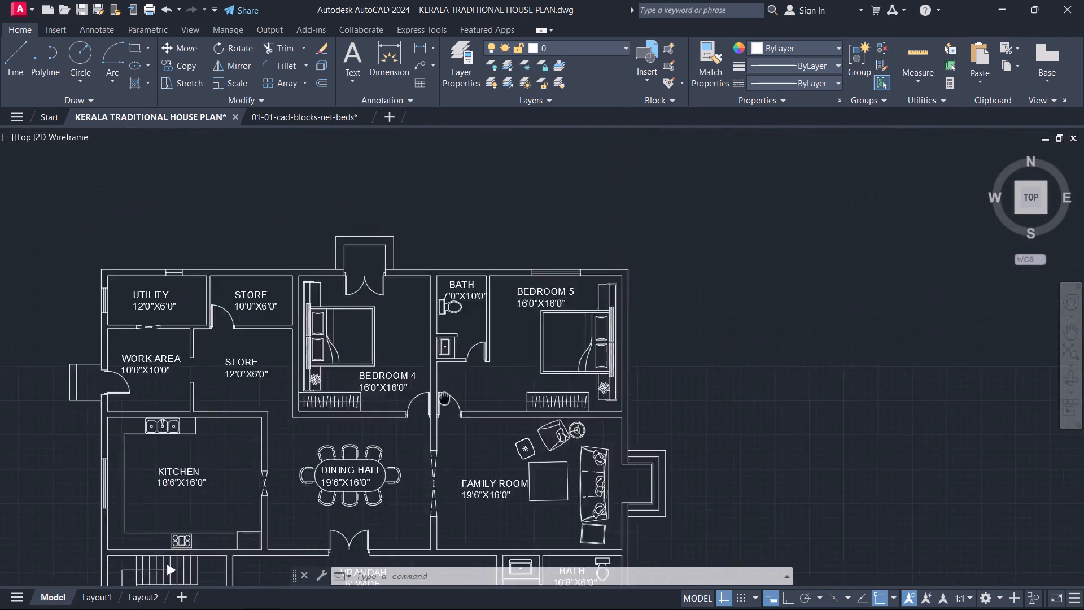
middle_click_drag(444, 397, 427, 454)
scroll(428, 449, "up", 2)
scroll(492, 330, "down", 1)
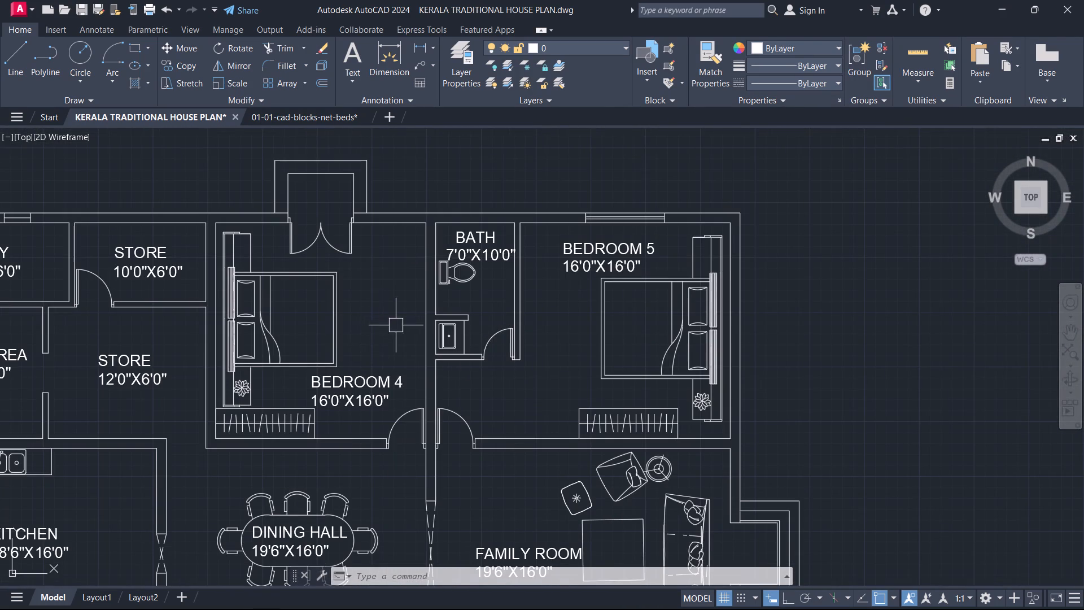
scroll(398, 329, "down", 1)
scroll(460, 334, "up", 1)
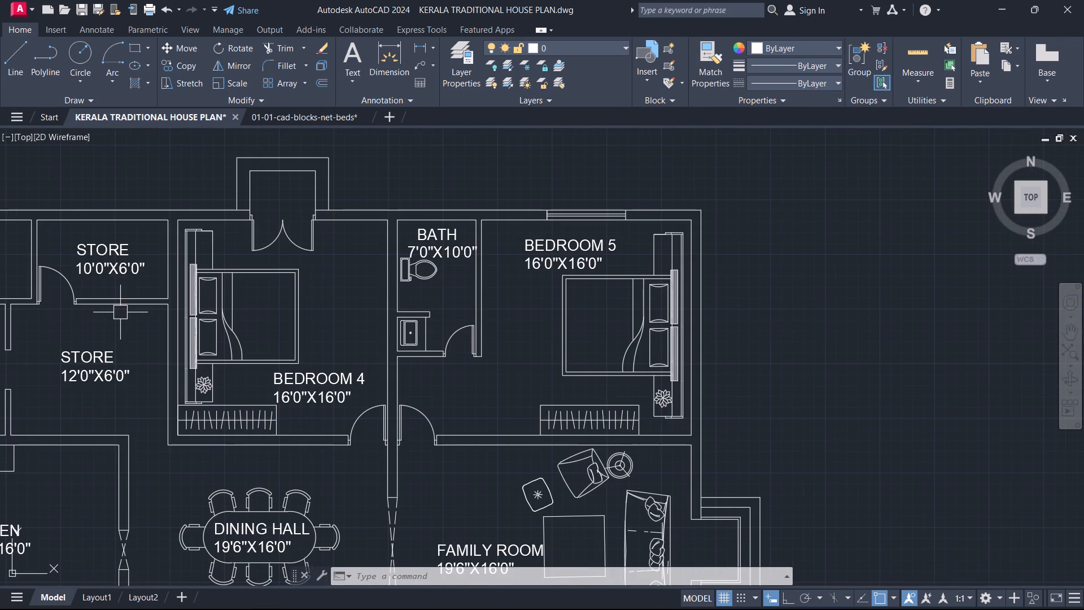
Copy the door of the bath between BEDROOM 4 and BEDROOM 5 into the opening north of BEDROOM 2, against the verandah wall.
middle_click(133, 320)
scroll(405, 354, "up", 2)
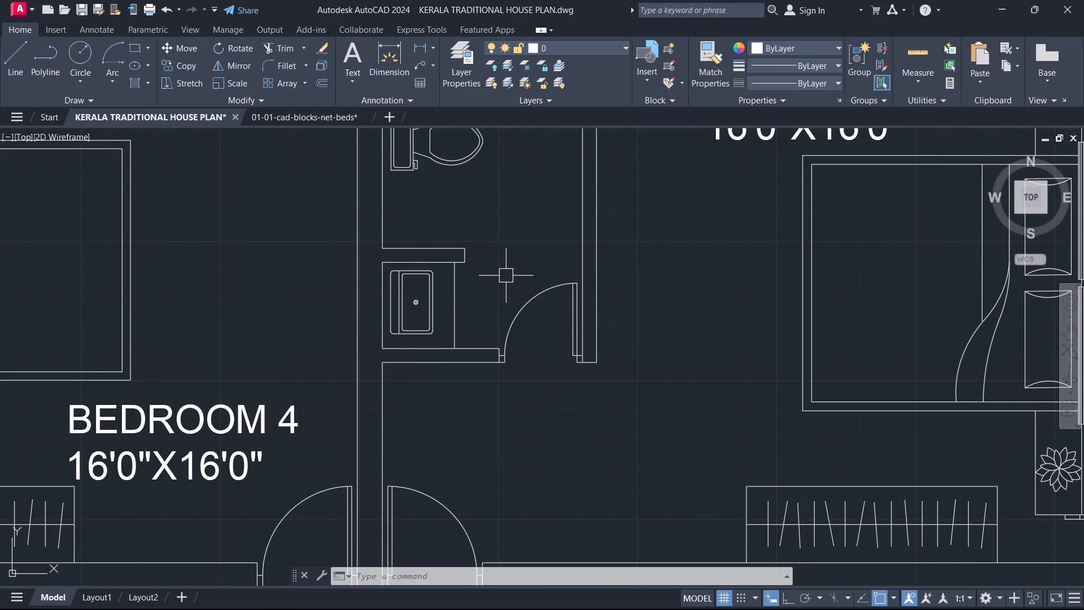
scroll(496, 351, "up", 2)
scroll(630, 371, "up", 2)
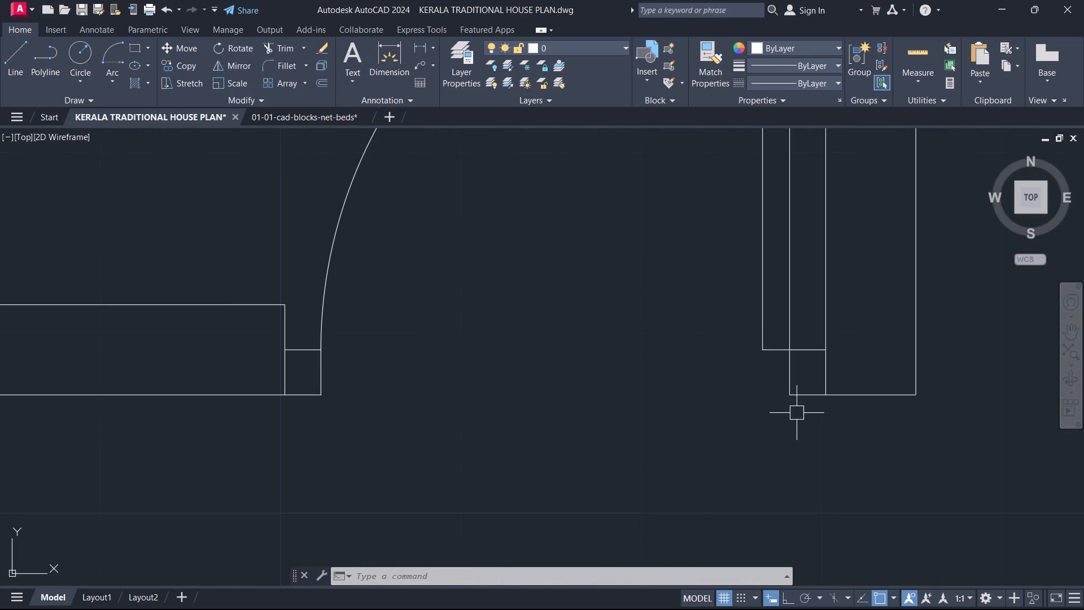
left_click(799, 413)
left_click(304, 307)
scroll(605, 345, "down", 2)
middle_click_drag(605, 345, 579, 346)
type("CO")
key("space")
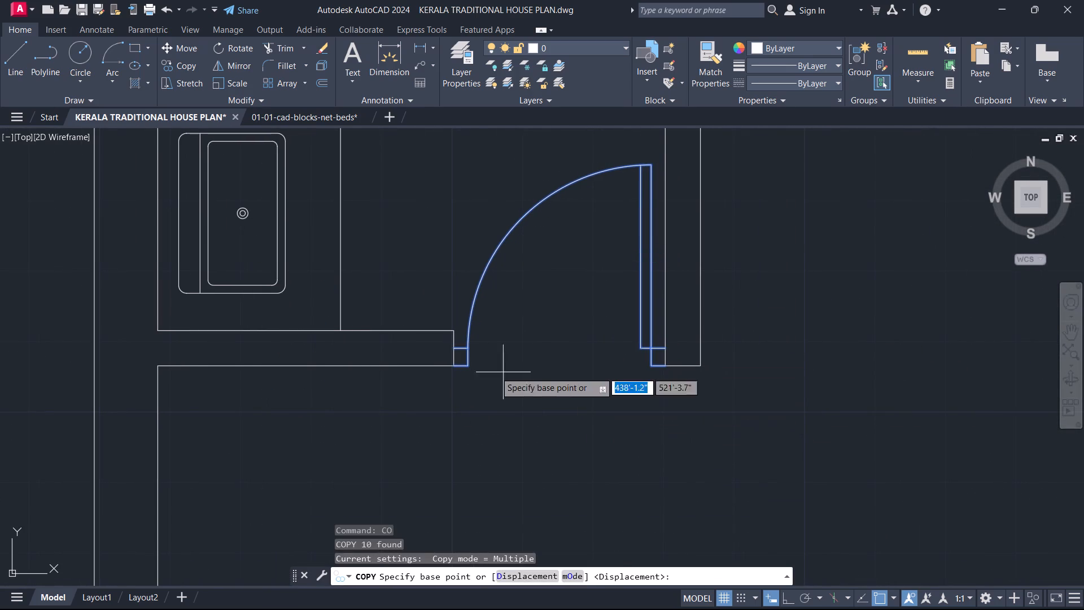
left_click(451, 368)
scroll(535, 503, "down", 3)
middle_click_drag(536, 496, 454, 183)
scroll(553, 391, "down", 4)
middle_click_drag(563, 503, 488, 215)
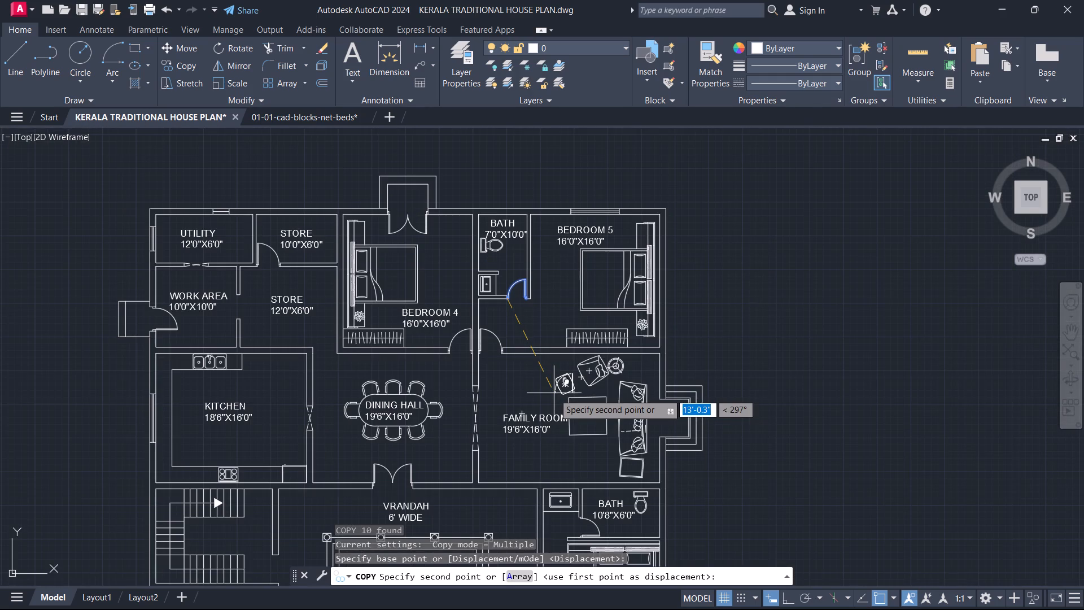
middle_click_drag(488, 215, 480, 145)
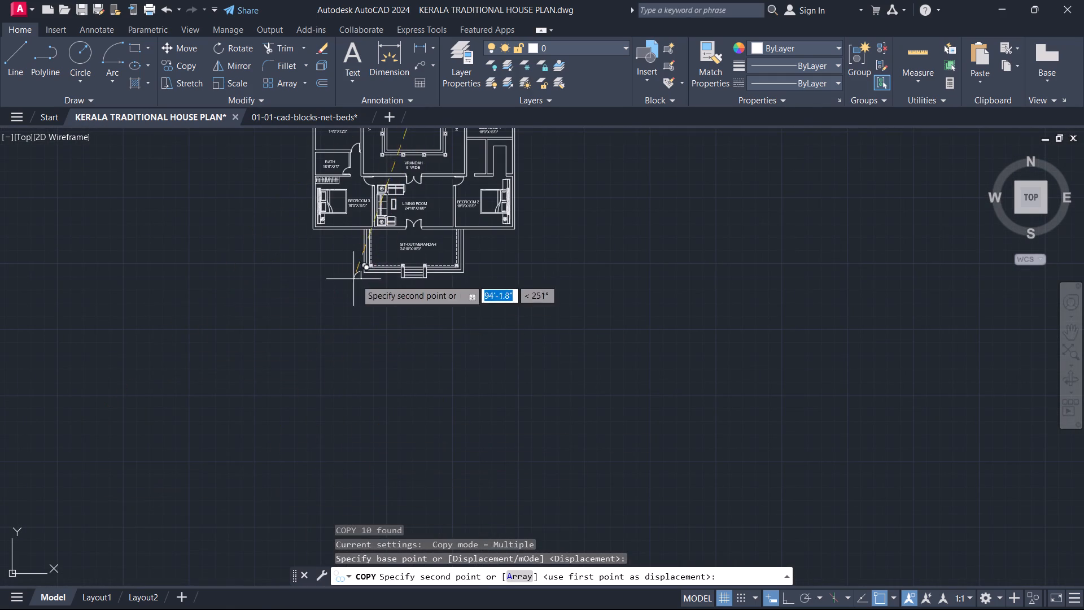
middle_click_drag(447, 205, 433, 330)
scroll(447, 205, "up", 2)
scroll(538, 360, "up", 2)
middle_click_drag(533, 339, 491, 587)
scroll(343, 365, "up", 2)
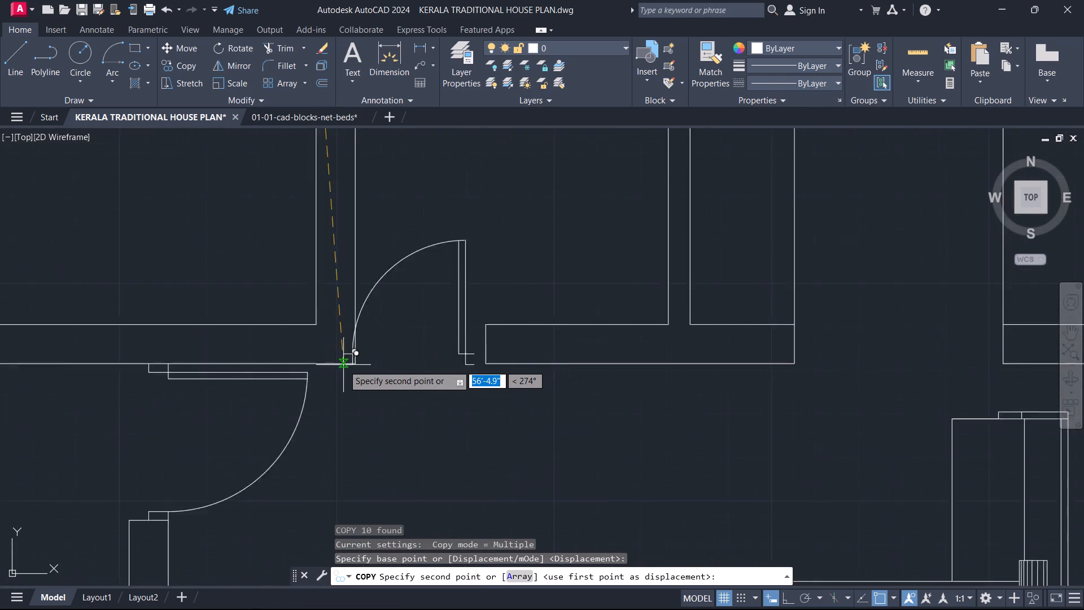
scroll(343, 365, "up", 2)
left_click(374, 360)
scroll(473, 300, "down", 2)
middle_click_drag(473, 300, 438, 370)
key("Escape")
scroll(521, 294, "up", 1)
key("Escape")
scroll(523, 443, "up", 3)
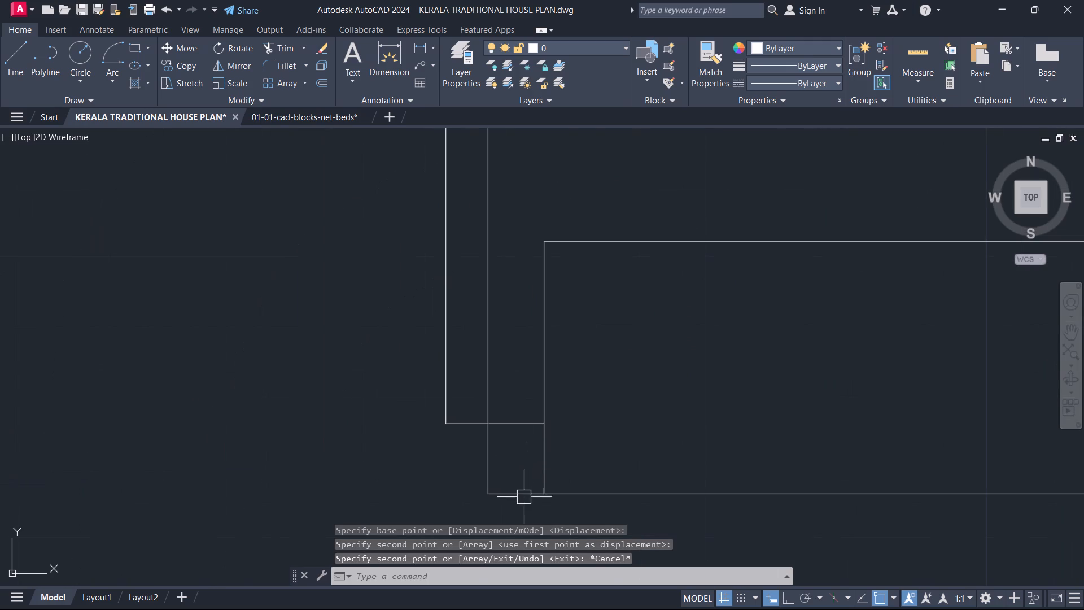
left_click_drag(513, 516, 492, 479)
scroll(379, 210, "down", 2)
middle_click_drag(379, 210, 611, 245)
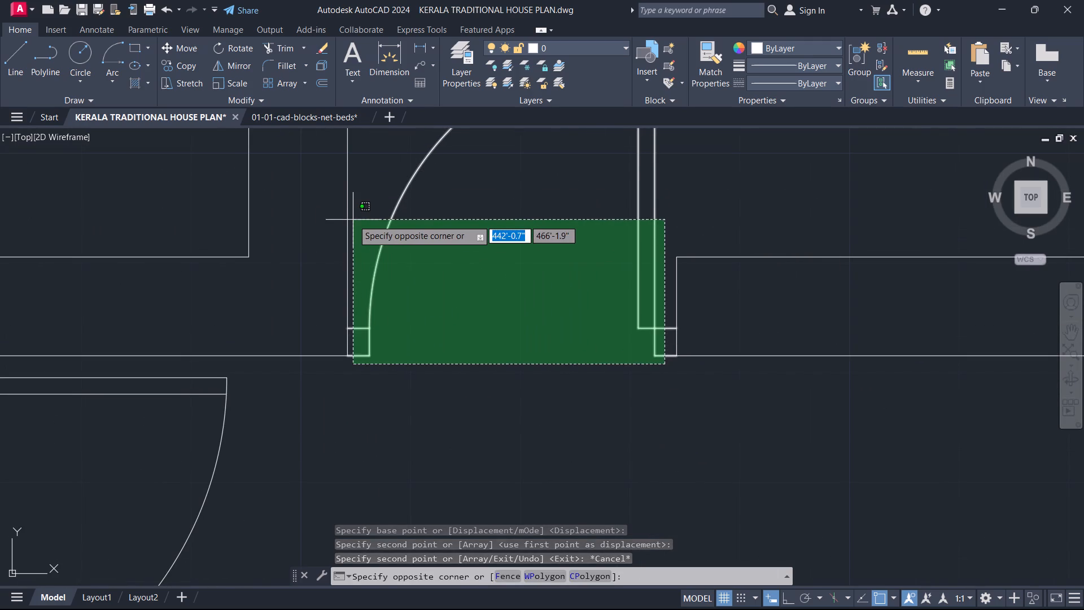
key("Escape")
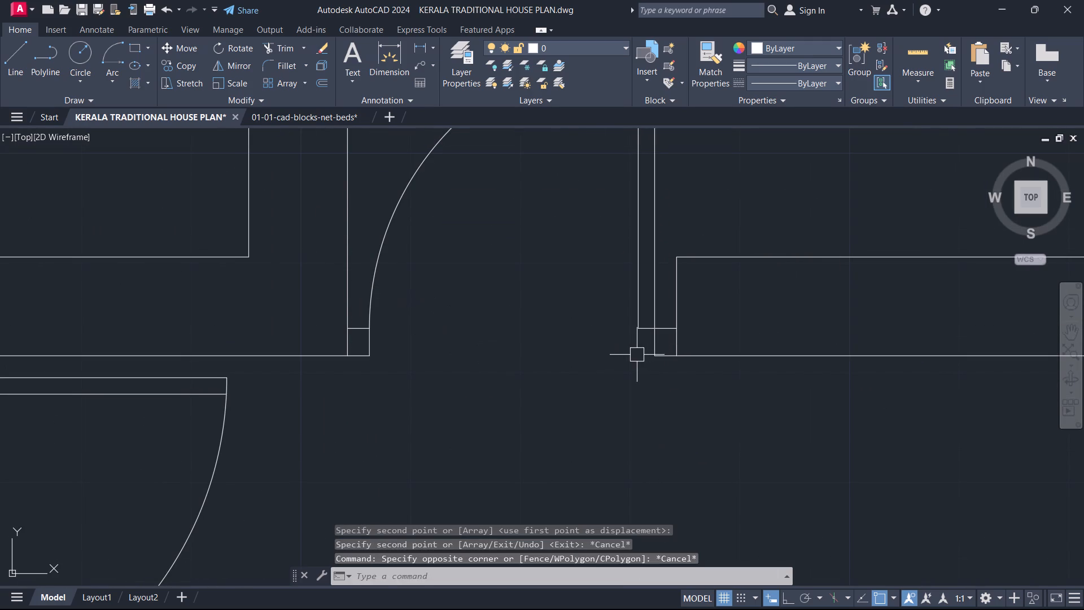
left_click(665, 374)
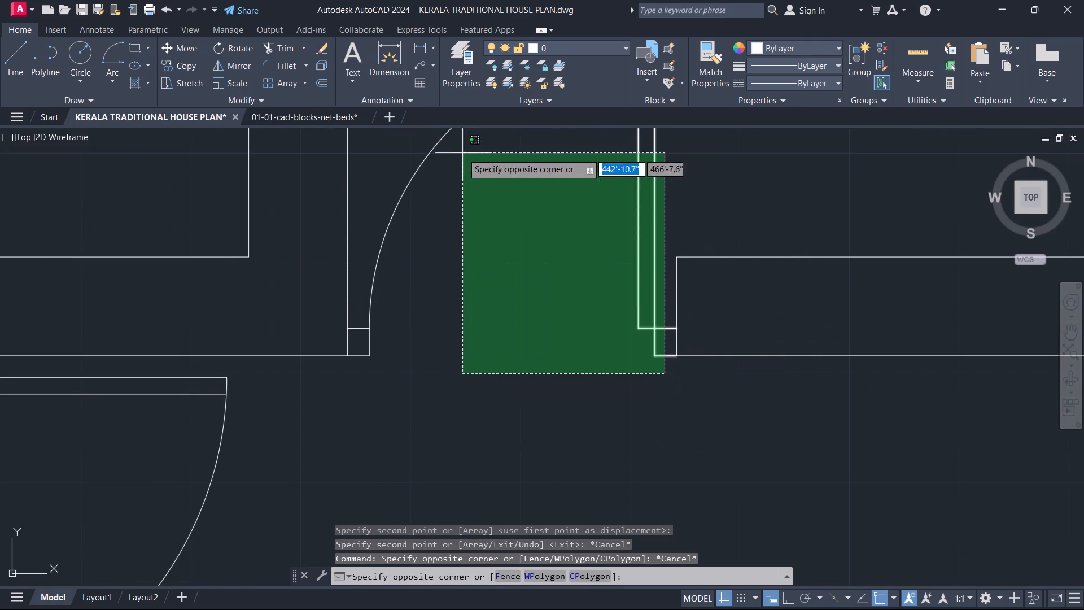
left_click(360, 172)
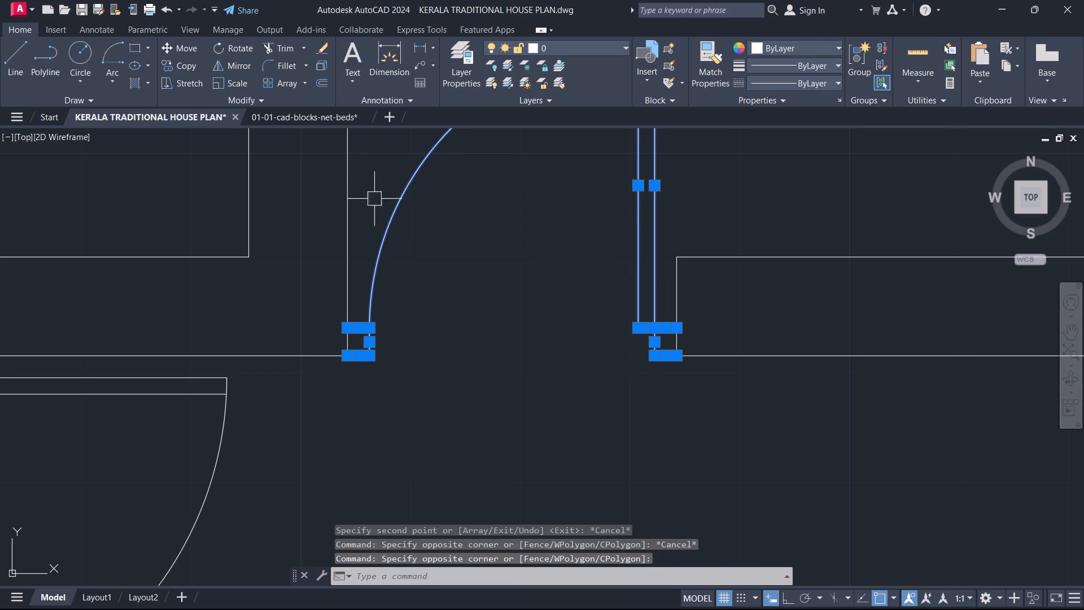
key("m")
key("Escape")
Move the copied door 2'-6" east, from the verandah wall corner to the wall end across the opening north of BEDROOM 2.
left_click_drag(658, 374, 653, 371)
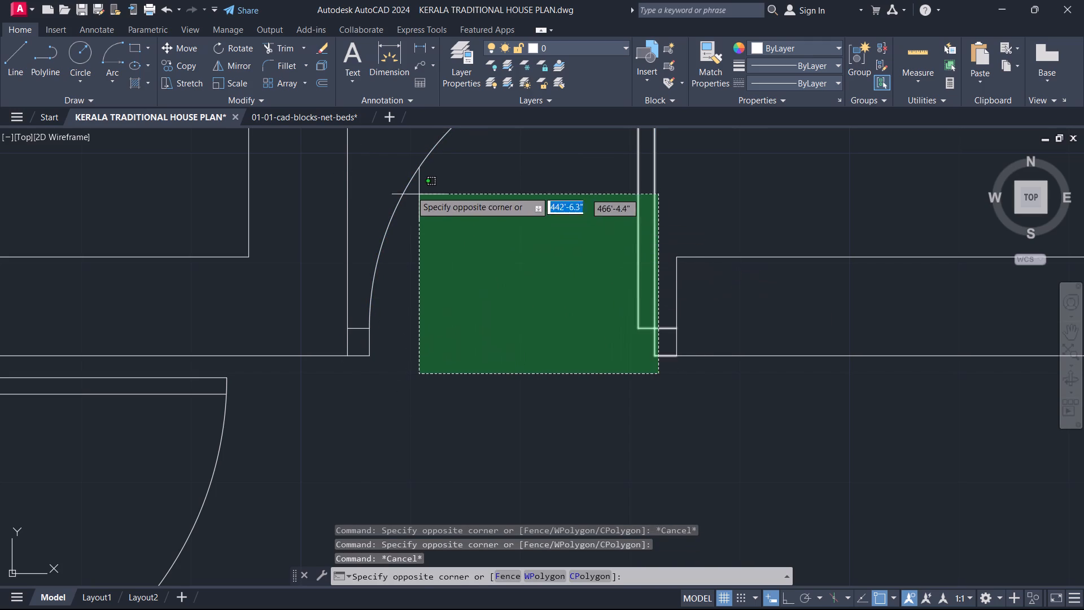
left_click(363, 165)
type("M")
key("space")
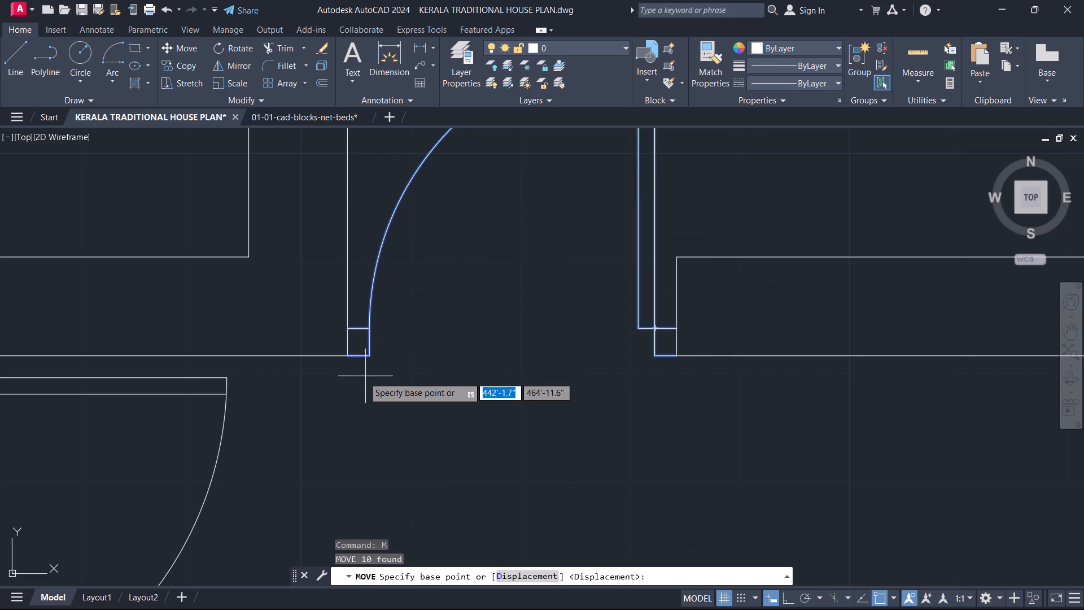
left_click(349, 352)
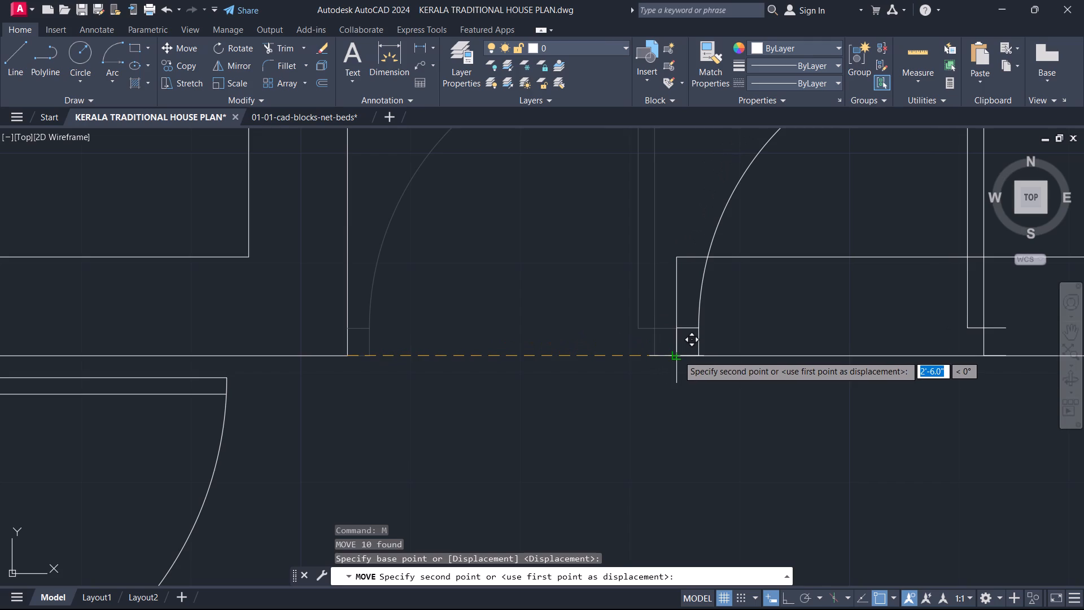
left_click(679, 353)
key("Escape")
Mirror the moved door about the vertical wall end north of BEDROOM 2, erasing the source, so it sits in the opening.
scroll(652, 353, "down", 2)
middle_click_drag(650, 352, 570, 369)
left_click_drag(570, 211, 588, 228)
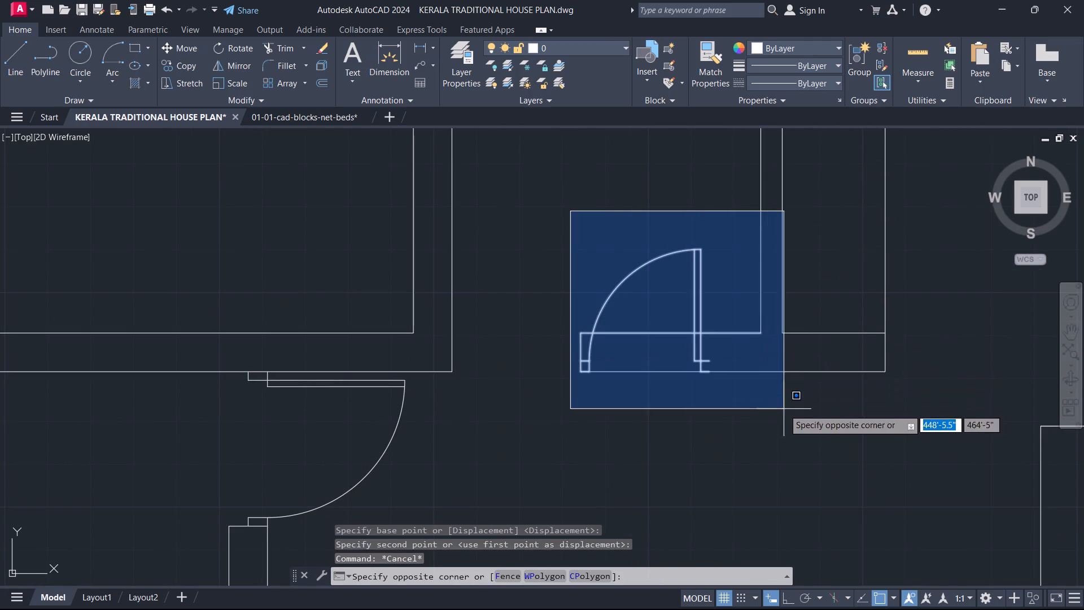
left_click(746, 409)
scroll(574, 343, "up", 4)
left_click_drag(633, 363, 626, 357, "shift")
left_click(571, 331, "shift")
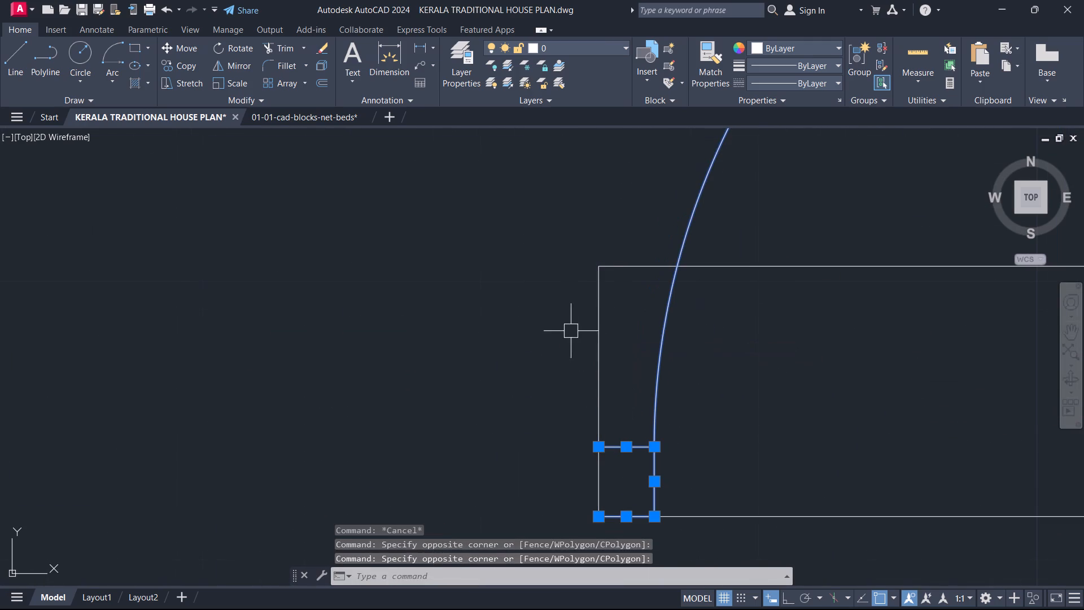
type("MI")
key("space")
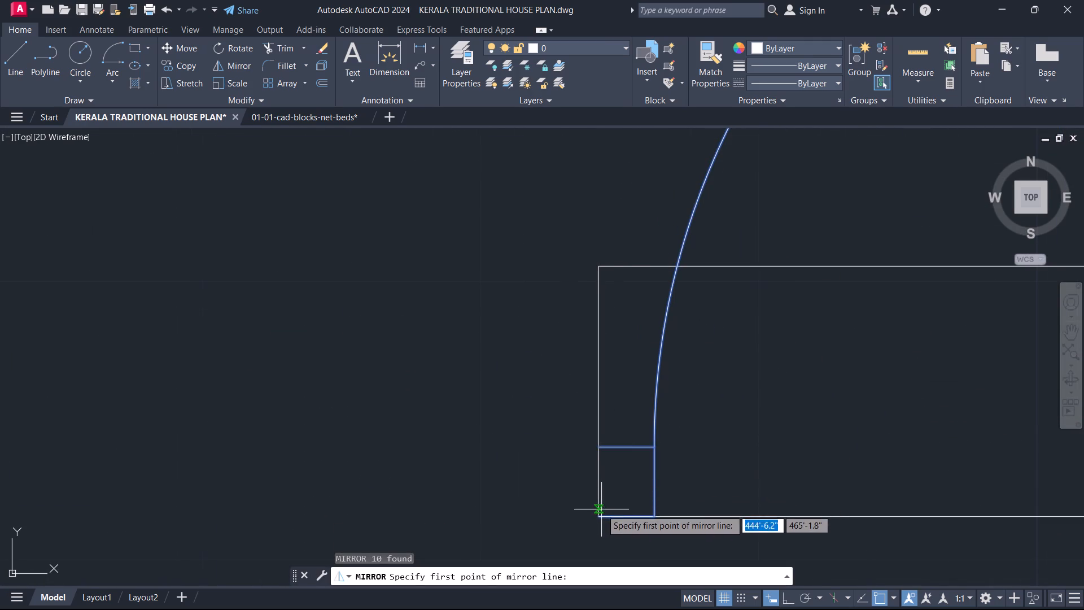
left_click(597, 514)
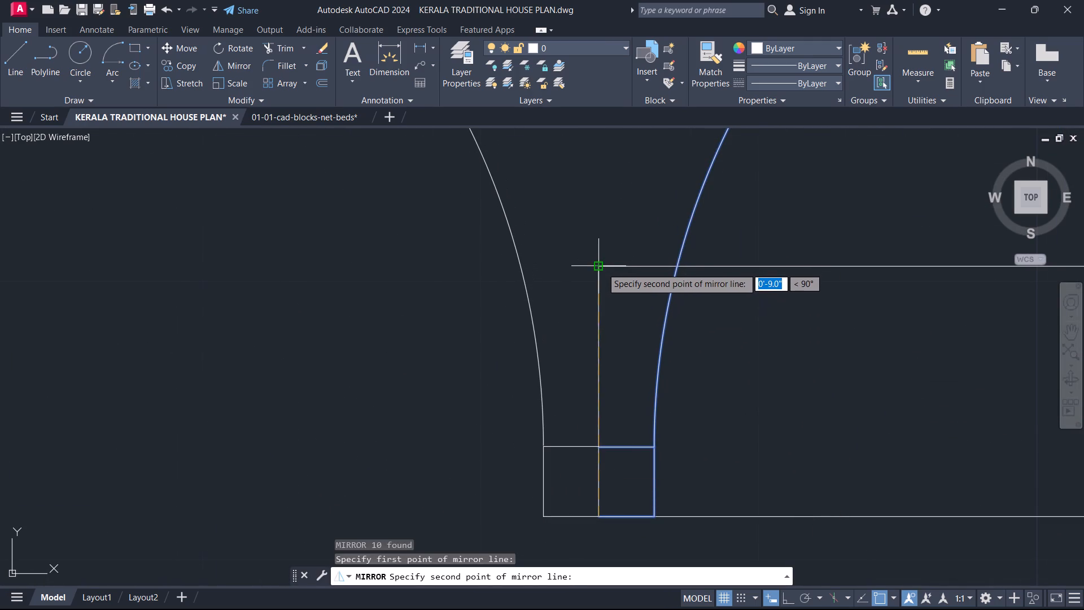
left_click(602, 268)
left_click_drag(626, 300, 602, 268)
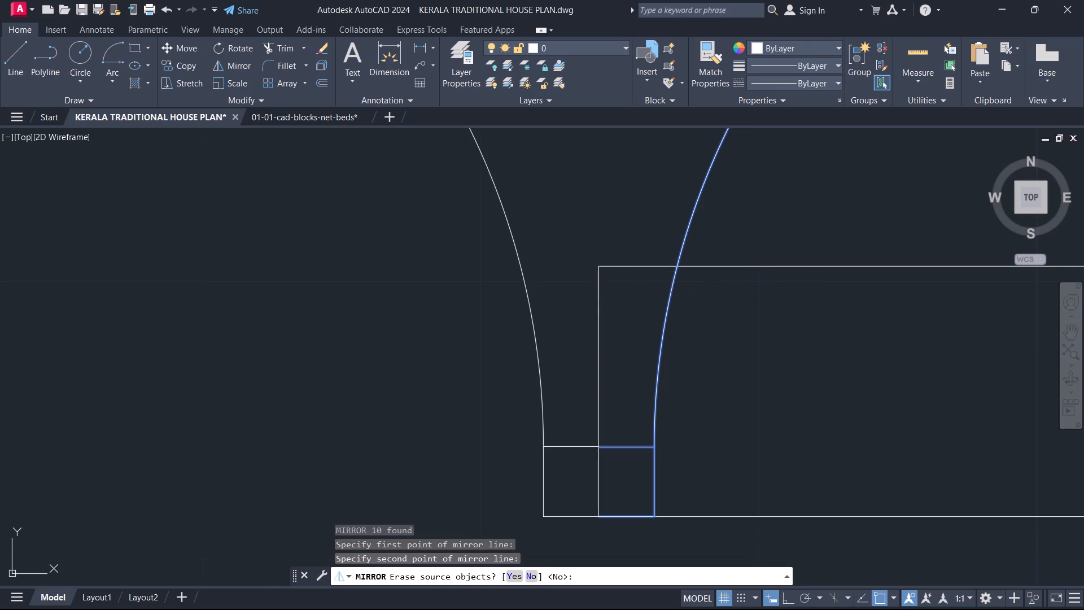
Trim the verandah wall line where it crosses the end of the wall south of BEDROOM 1.
scroll(579, 281, "down", 9)
middle_click_drag(563, 308, 540, 376)
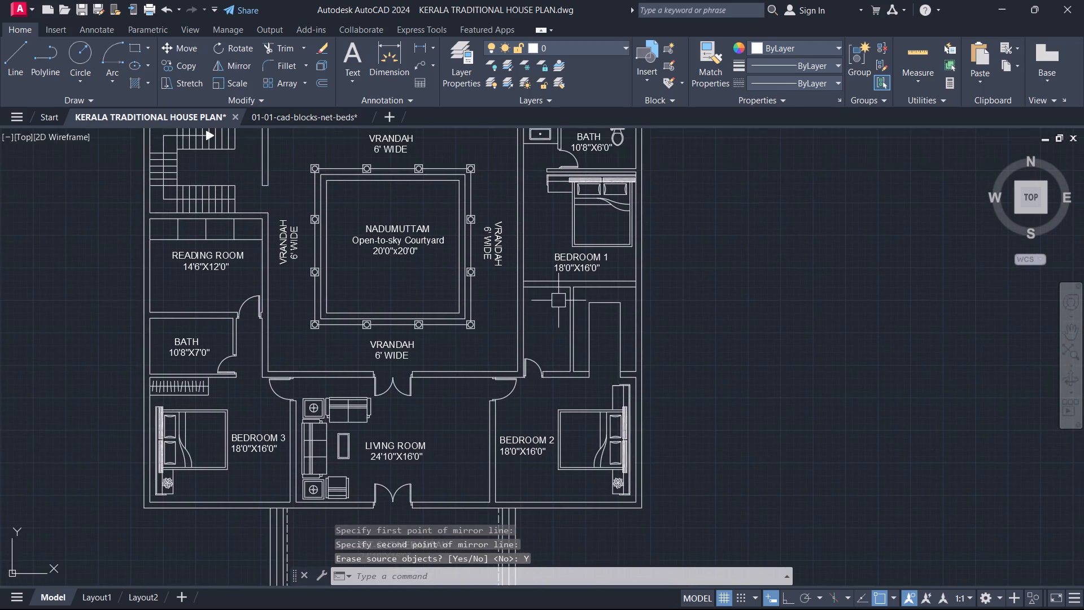
scroll(558, 300, "up", 3)
middle_click(558, 300)
scroll(558, 300, "down", 1)
middle_click_drag(558, 300, 560, 321)
scroll(512, 276, "up", 2)
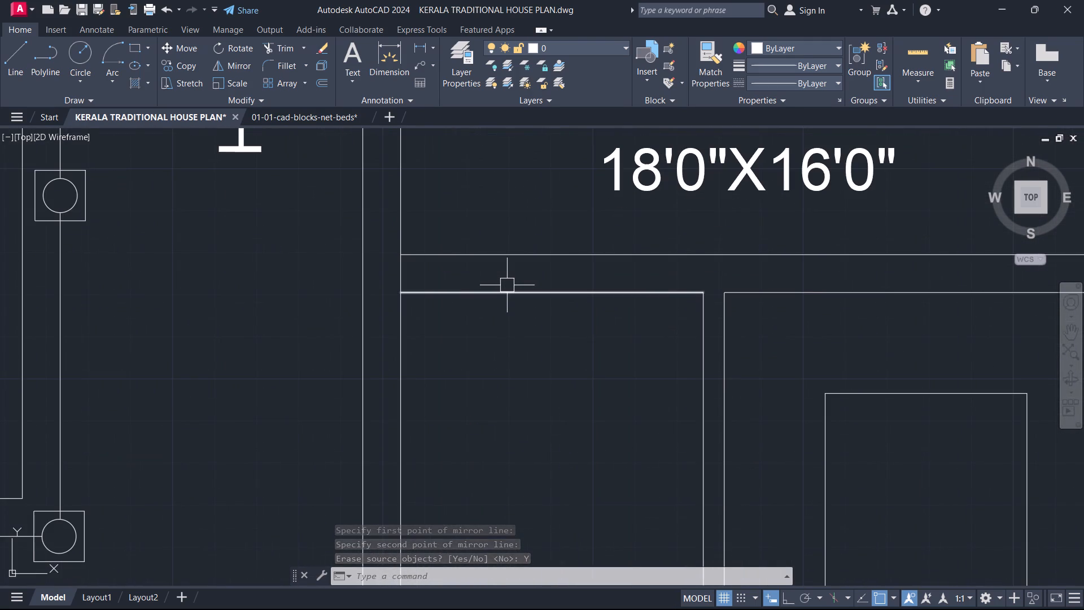
type("TR")
left_click_drag(441, 270, 435, 267)
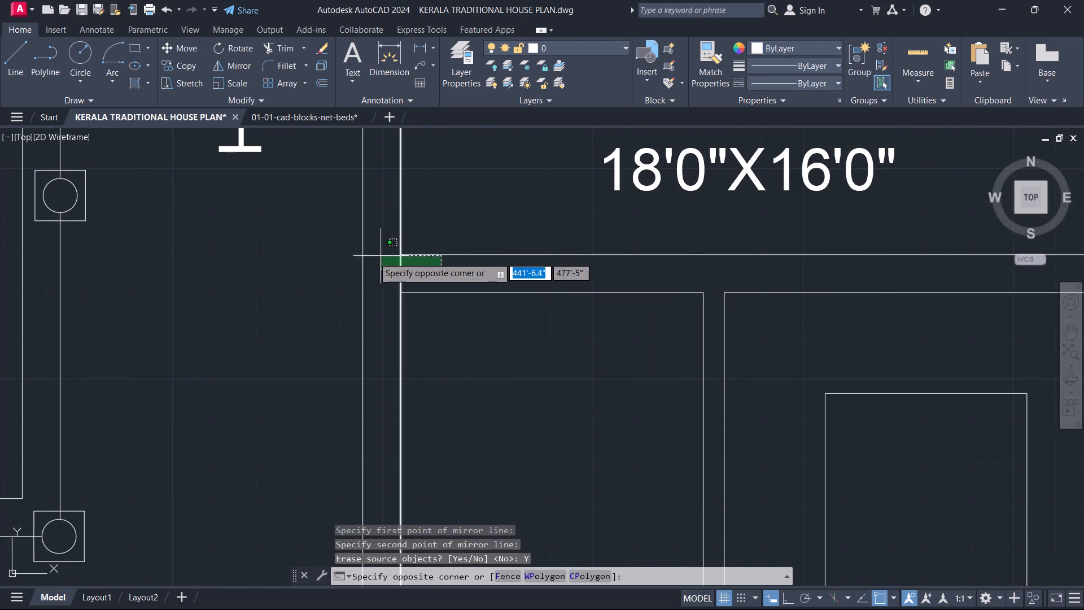
key("Escape")
type("TR")
key("space")
left_click(397, 277)
key("Escape")
Copy the BATH 10'8"X6'0" label from north of BEDROOM 1 into the unlabelled room with the new door.
scroll(439, 263, "down", 3)
middle_click_drag(439, 263, 416, 398)
scroll(417, 396, "down", 1)
scroll(456, 254, "up", 3)
left_click(497, 265)
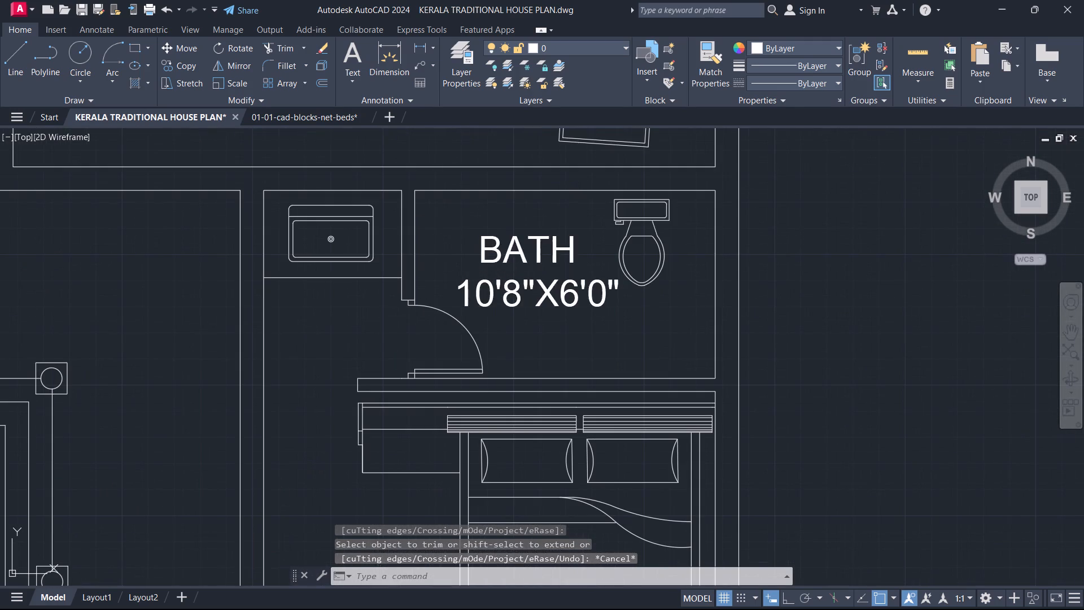
key("c")
key("Escape")
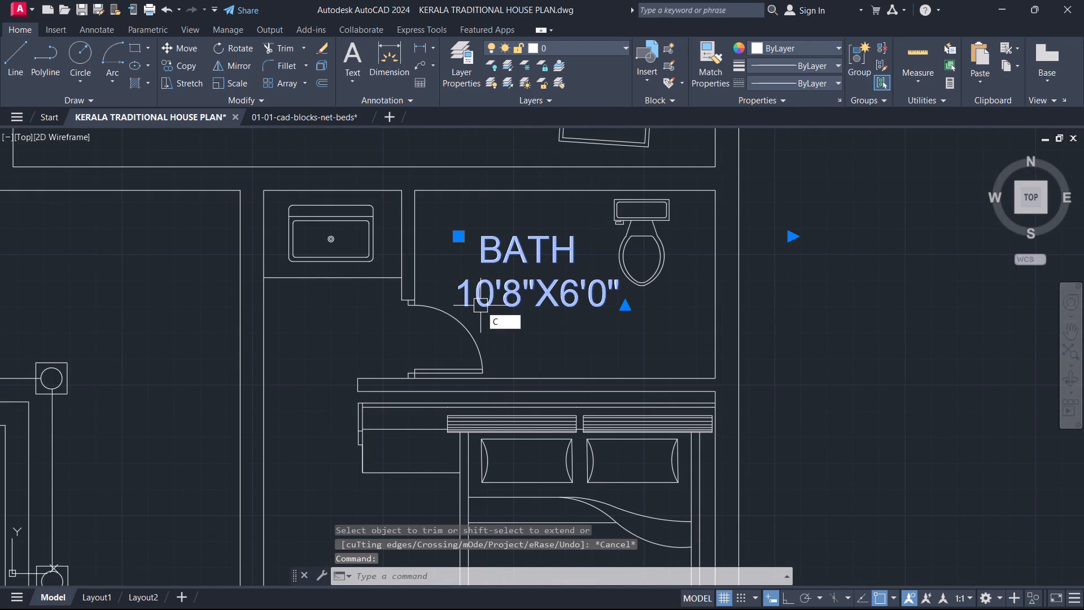
left_click(489, 297)
type("CO")
key("space")
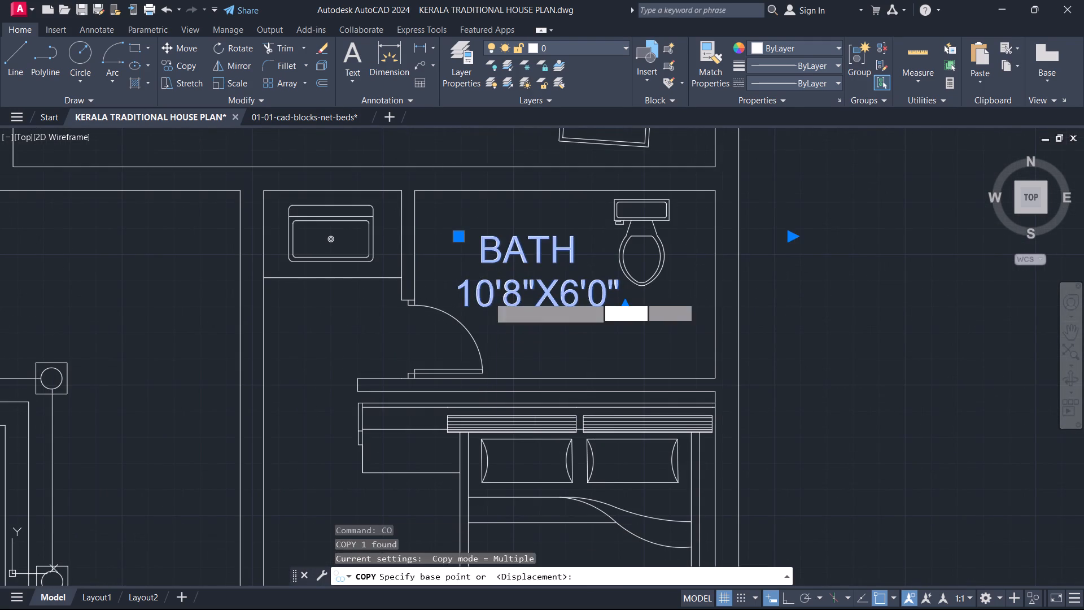
left_click(490, 297)
scroll(501, 346, "down", 1)
middle_click_drag(500, 346, 368, 0)
middle_click_drag(239, 375, 272, 349)
scroll(276, 345, "up", 2)
middle_click_drag(276, 345, 291, 313)
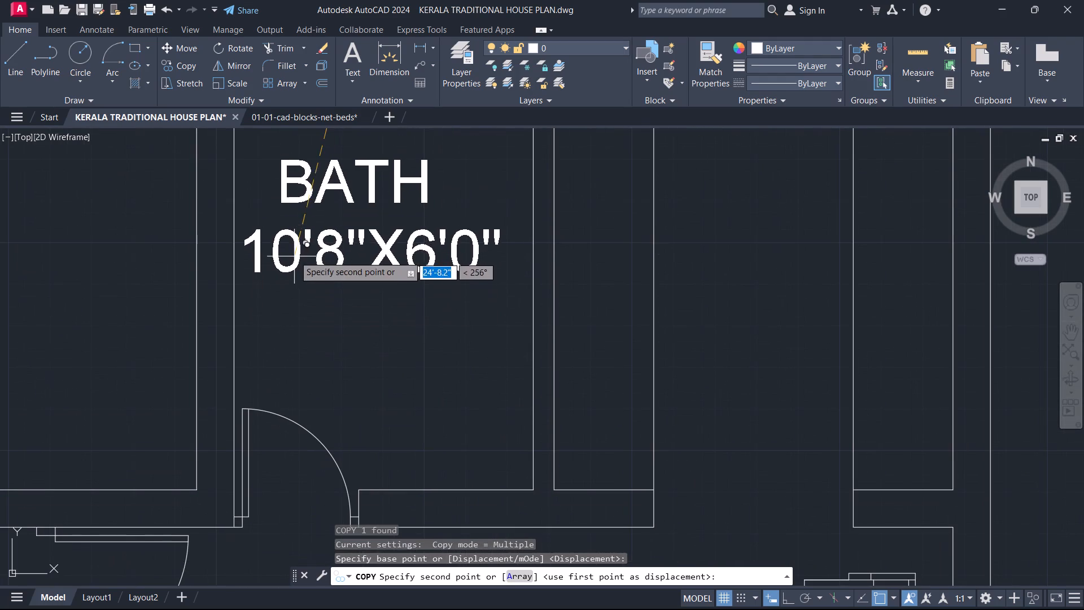
left_click(294, 256)
key("Escape")
Measure across the newly labelled bath and set the first dimension on its copied label to 6'0".
type("DI")
key("space")
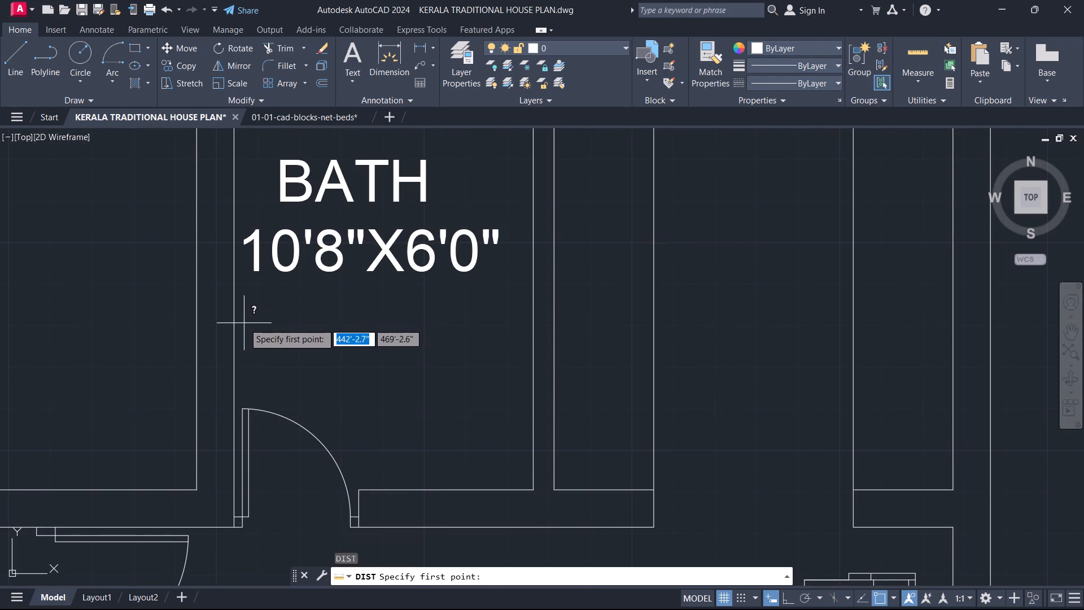
left_click_drag(237, 320, 248, 319)
key("Escape")
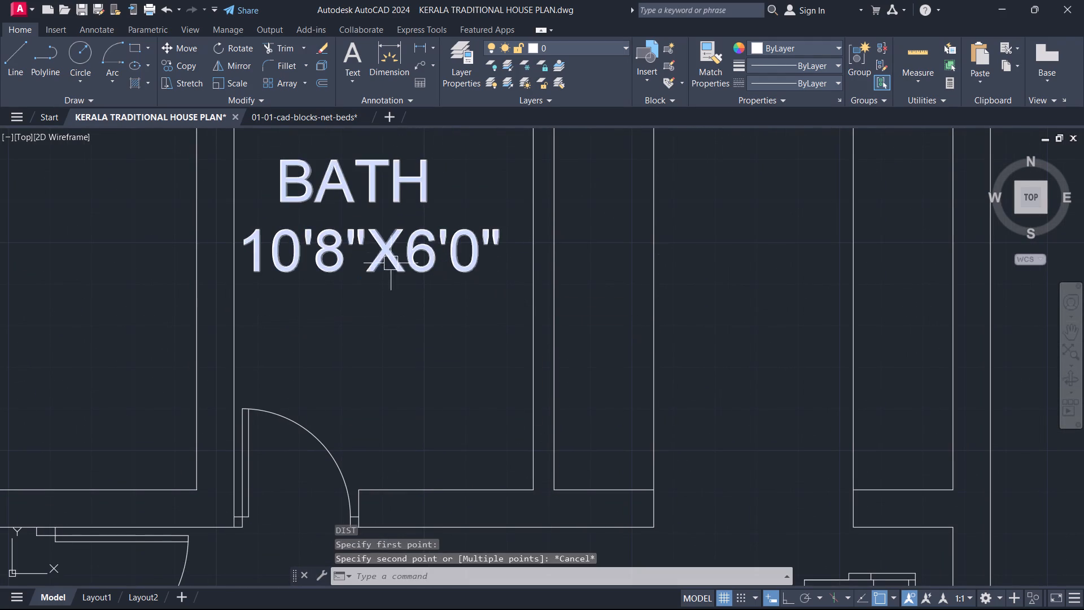
double_click(299, 252)
key("BackSpace")
key("BackSpace")
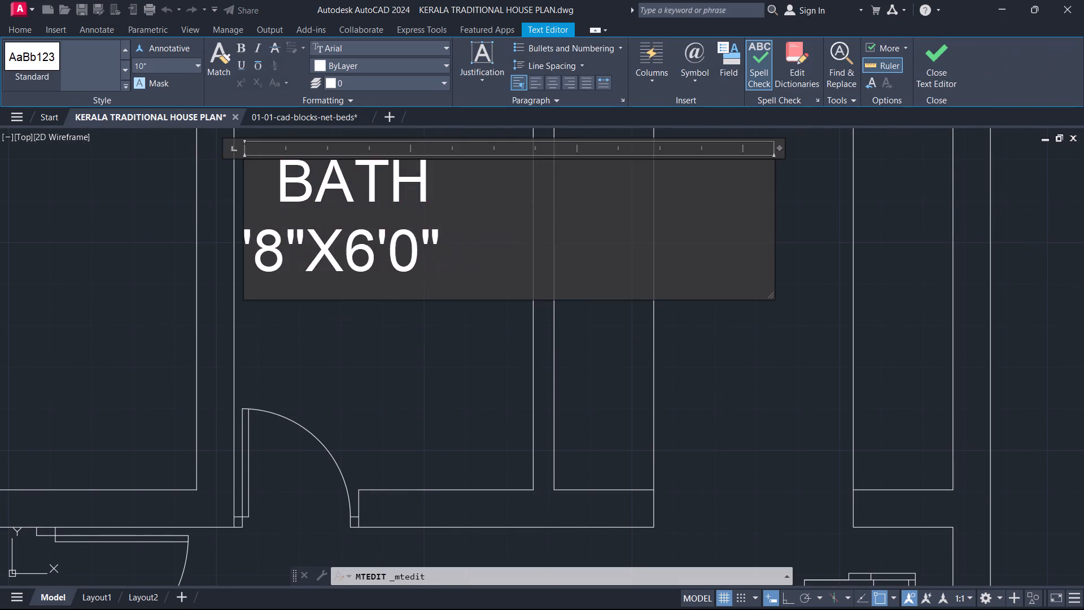
key("6")
key("Right")
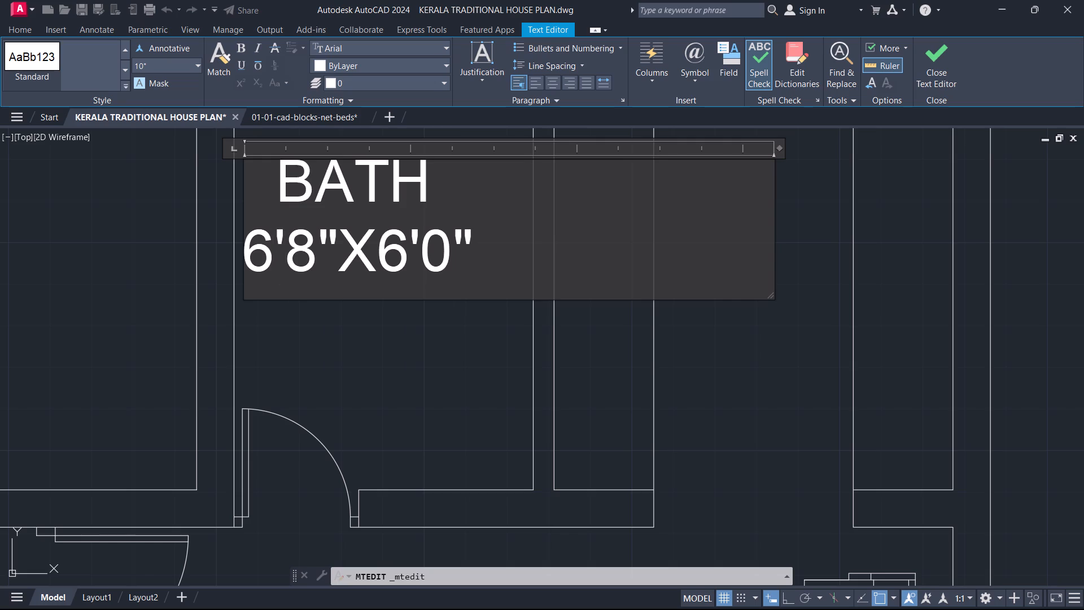
key("BackSpace")
key("0")
key("BackSpace")
key("BackSpace")
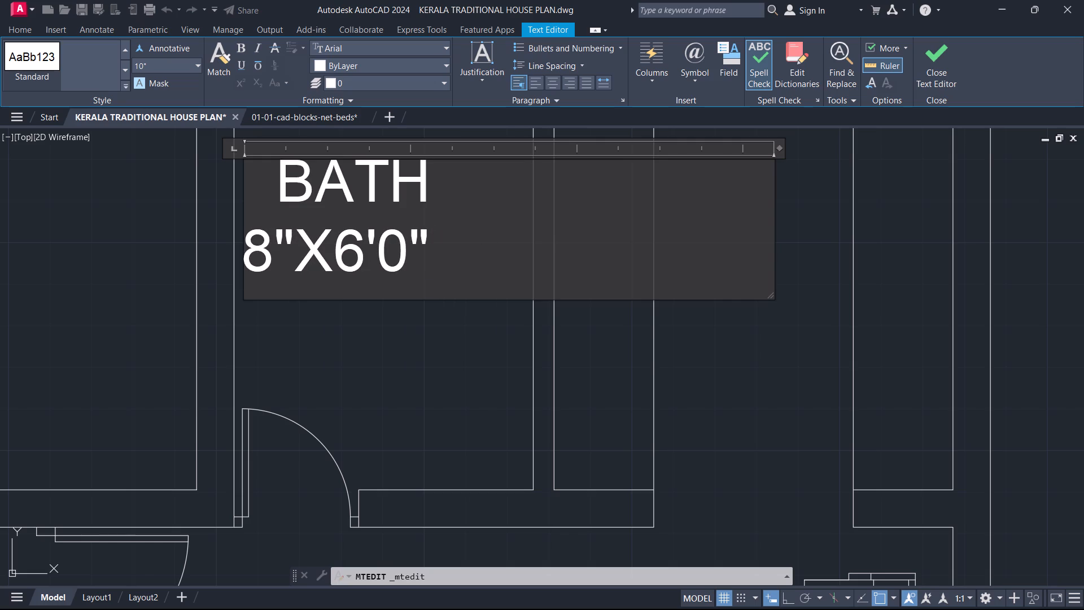
type("6'")
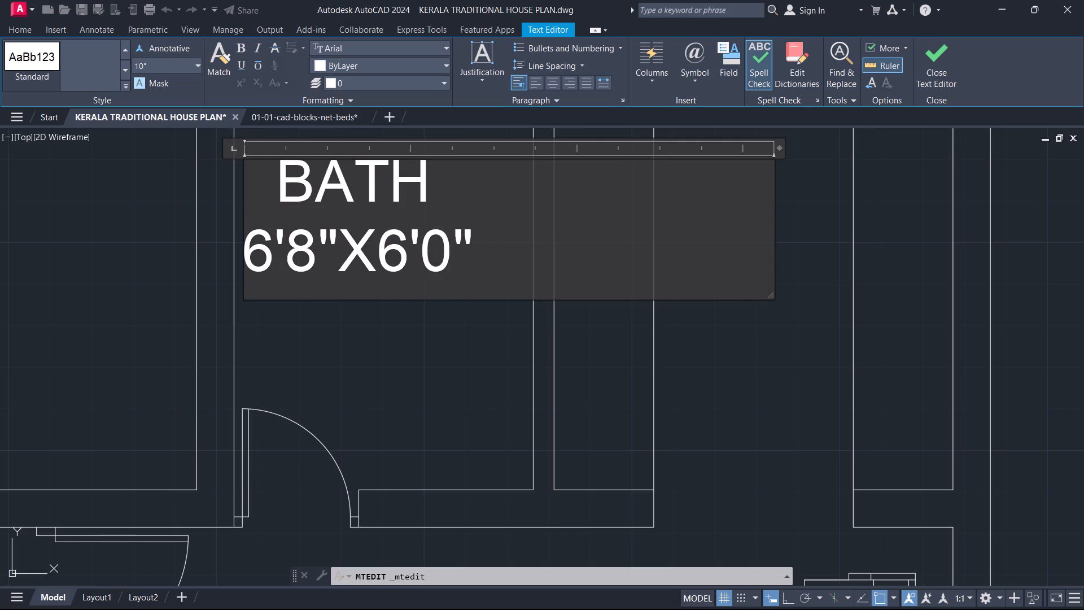
key("Right")
key("BackSpace")
key("0")
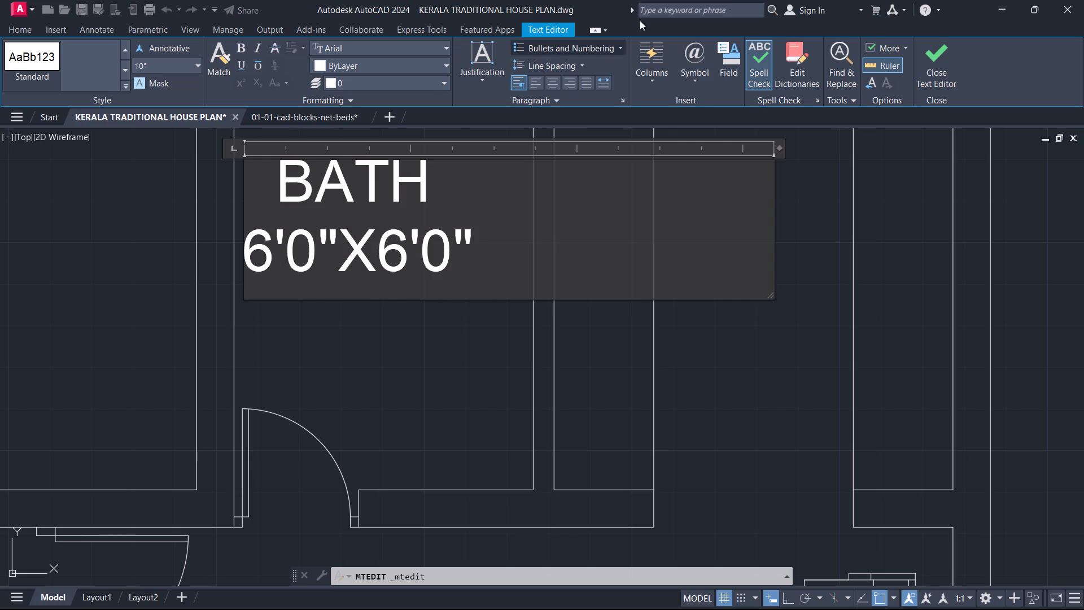
left_click(939, 81)
Measure the new bath's north-south length and set the second dimension on its label to 10'10".
scroll(519, 295, "down", 2)
middle_click_drag(509, 309, 520, 376)
key("d")
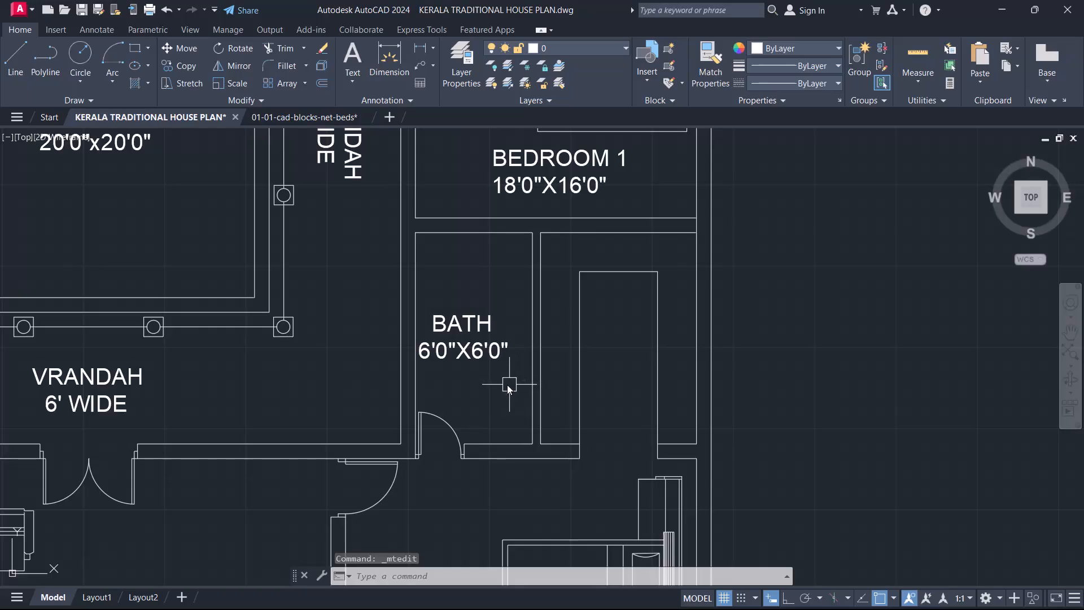
key("i")
key("space")
left_click(490, 442)
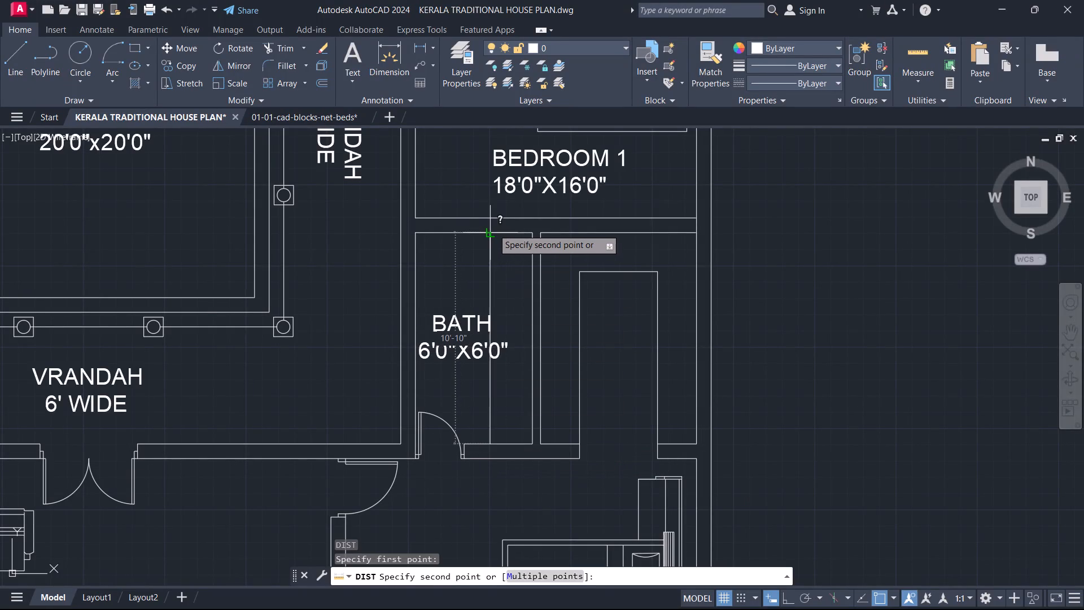
key("Escape")
double_click(484, 357)
scroll(480, 357, "up", 3)
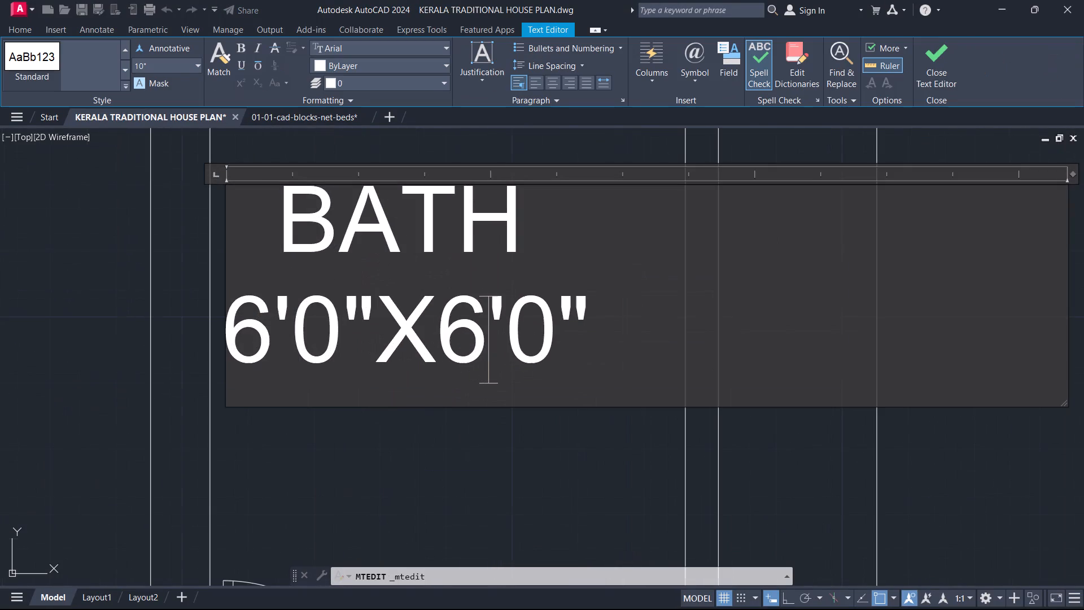
key("BackSpace")
type("10")
key("Right")
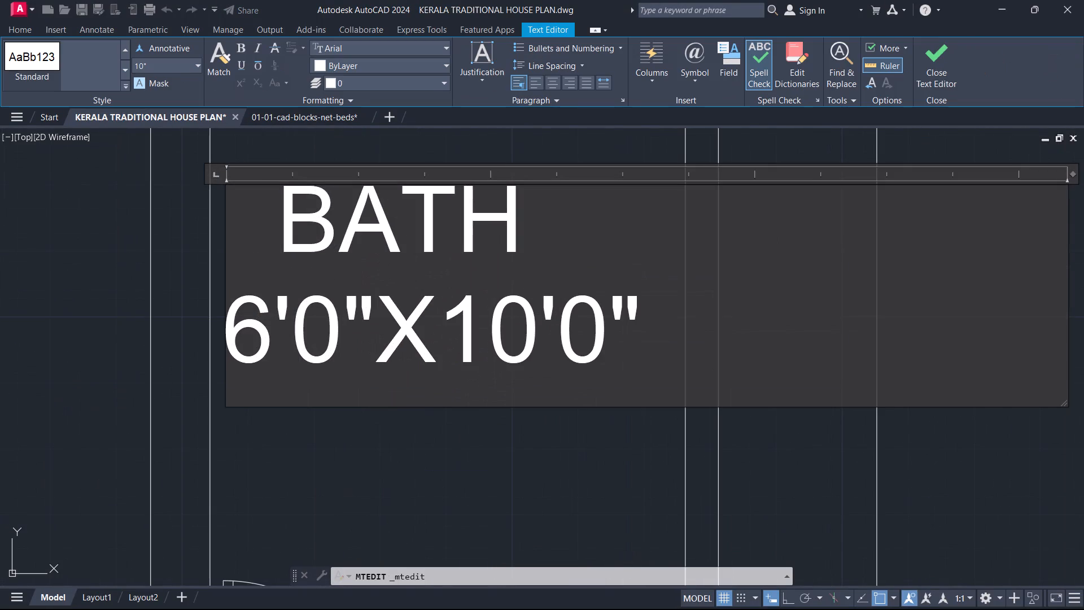
key("Right")
key("Left")
key("1")
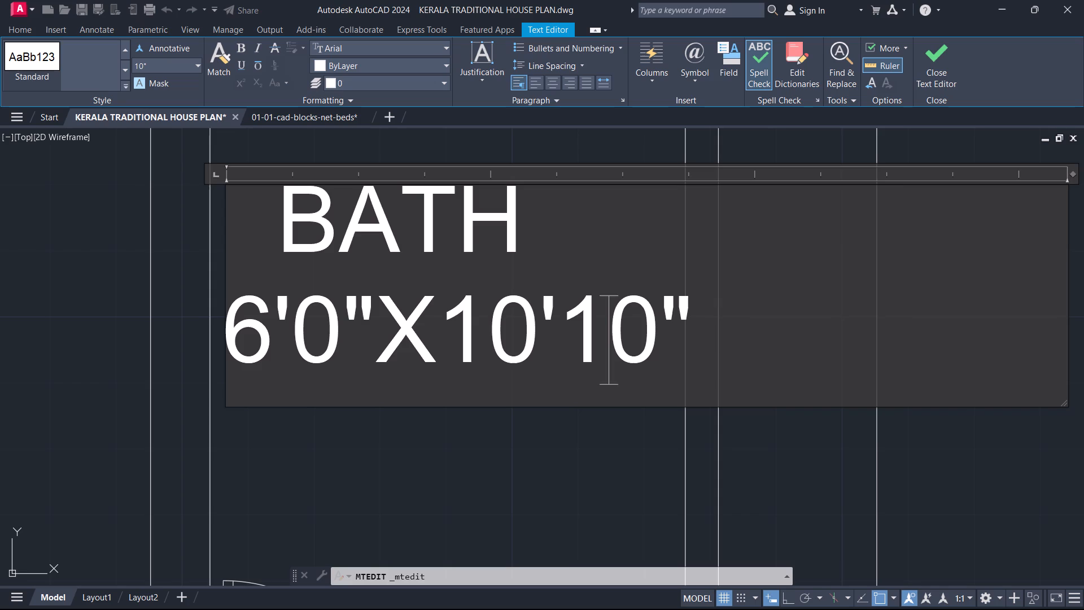
left_click(936, 61)
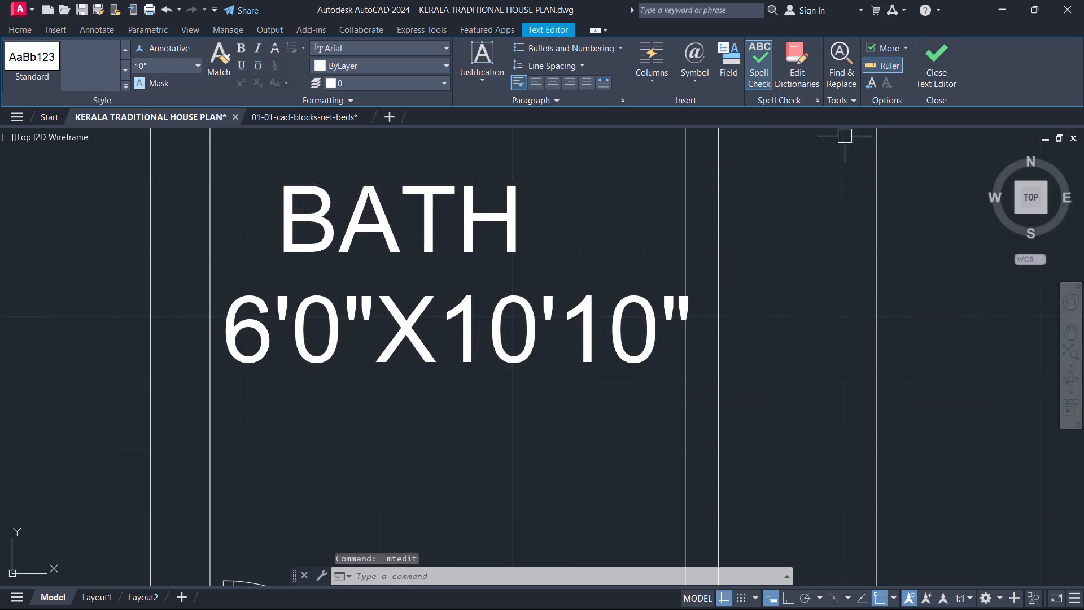
Copy the BATH 6'0"X10'10" label into the unlabelled space directly east of the new bath.
scroll(523, 300, "down", 3)
middle_click_drag(519, 308, 483, 376)
middle_click_drag(521, 344, 493, 325)
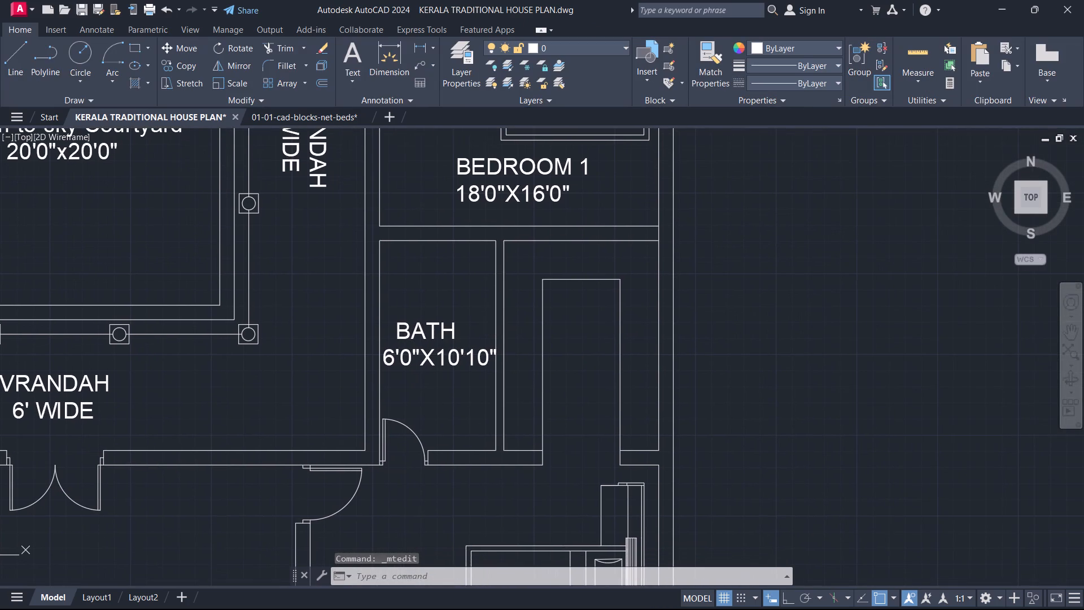
scroll(463, 349, "up", 2)
left_click(428, 319)
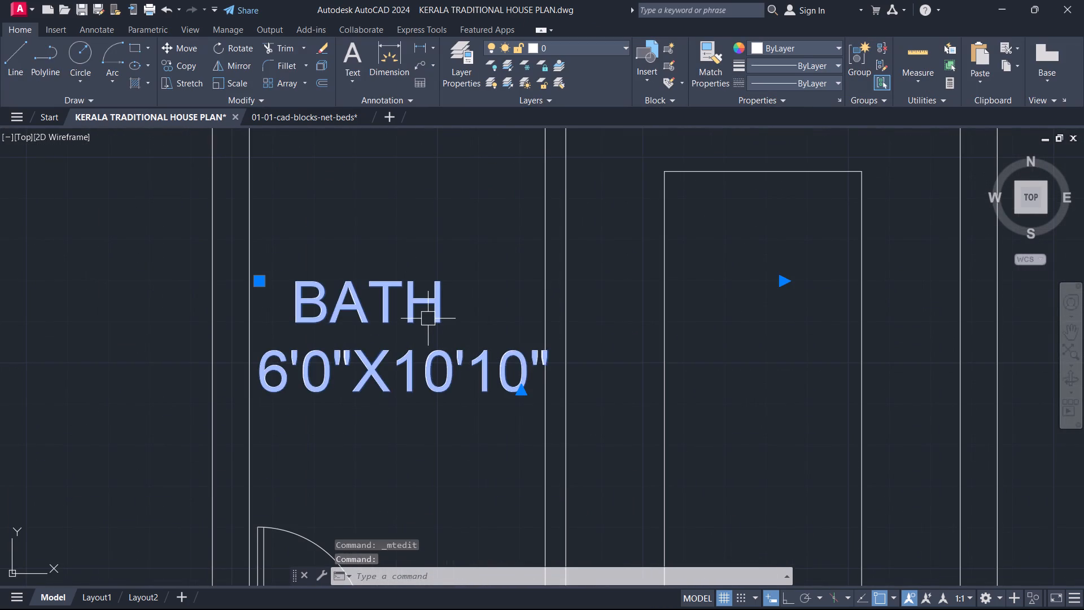
type("CO")
key("space")
left_click_drag(428, 319, 452, 324)
middle_click_drag(601, 333, 600, 332)
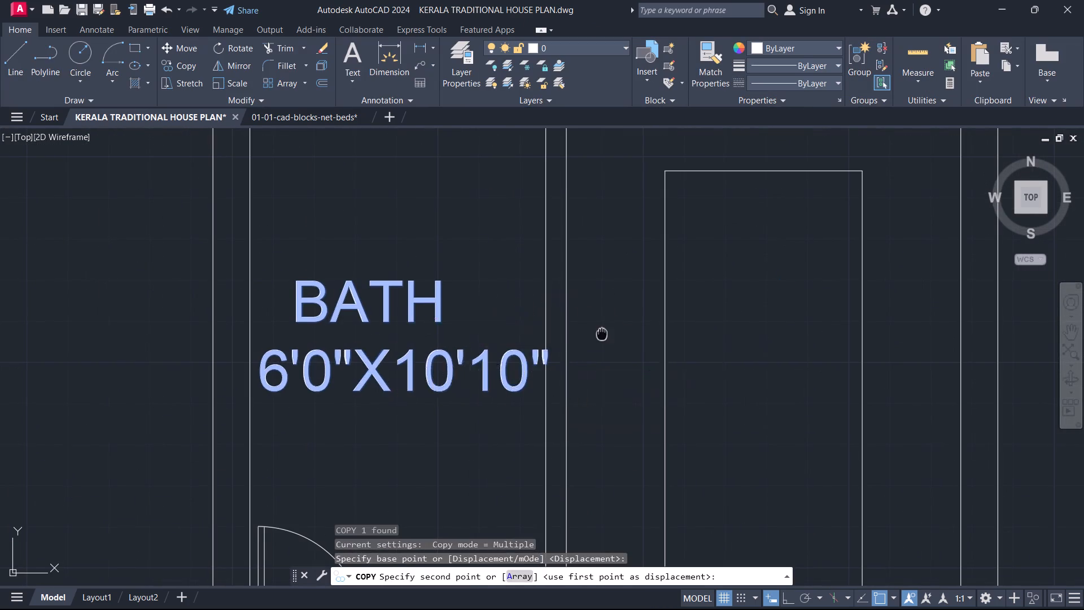
middle_click_drag(600, 332, 91, 324)
left_click(308, 302)
key("Escape")
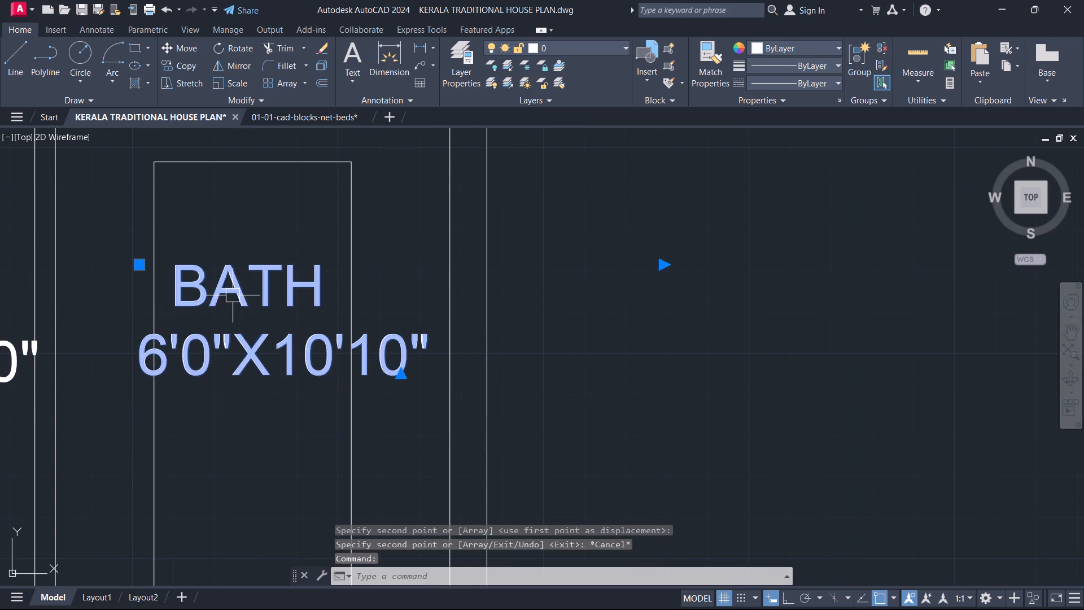
Replace the copied label's entire text with WALK-IN CLOSET, followed by an empty second line.
double_click(233, 295)
left_click_drag(480, 376, 89, 200)
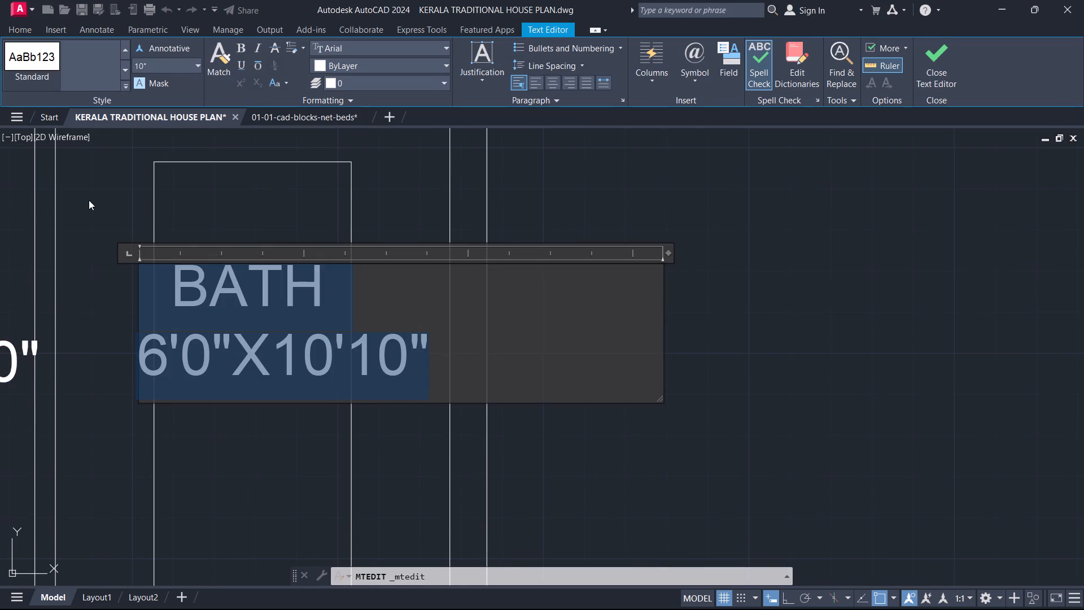
type("WALK")
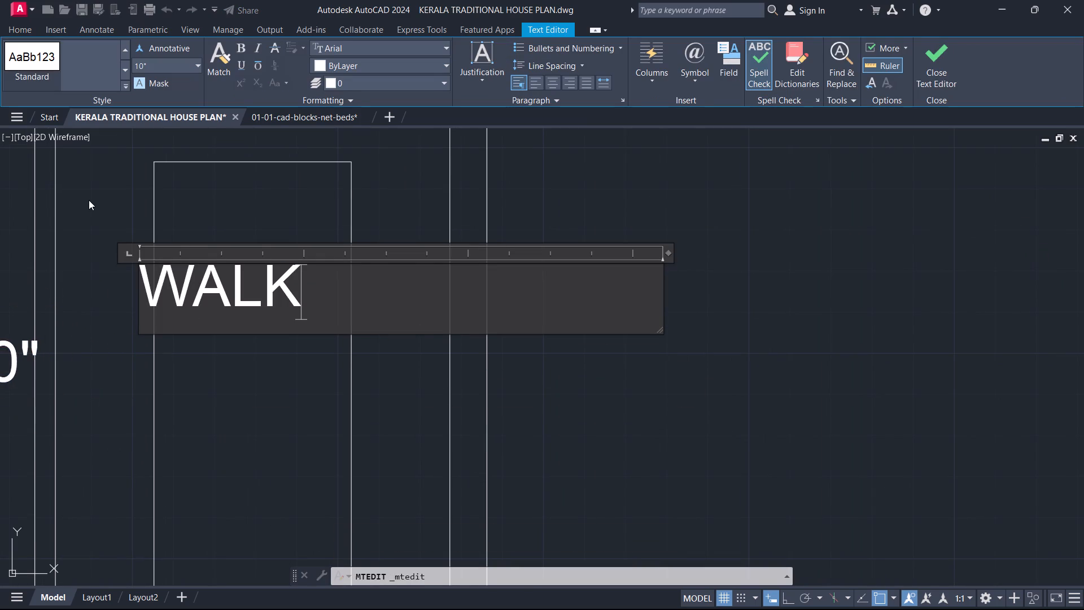
type("-IN")
key("space")
type("CLOSET")
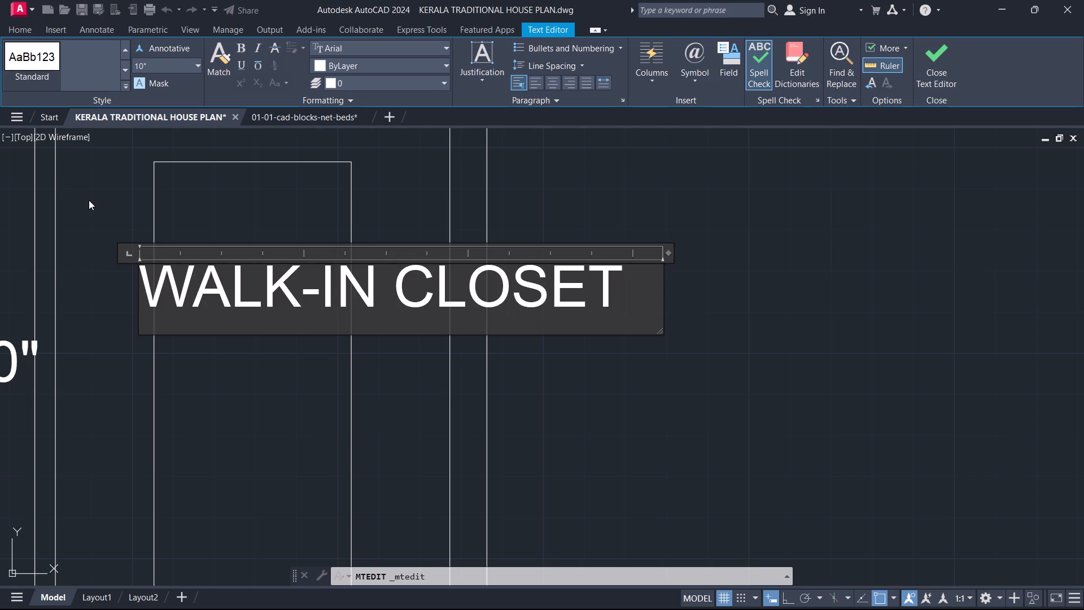
key("Return")
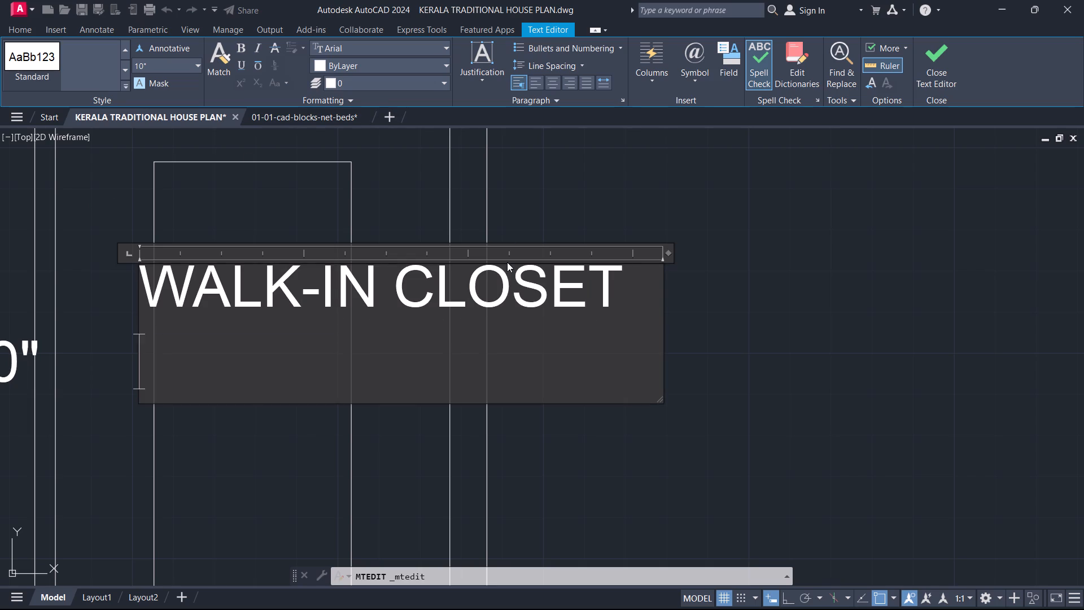
left_click(936, 75)
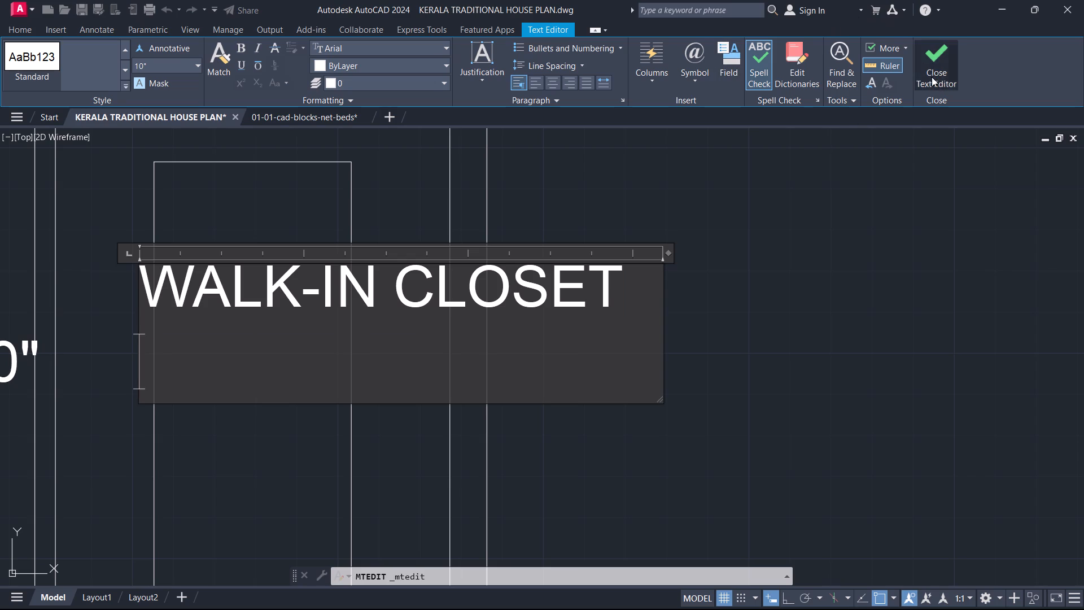
Rotate the WALK-IN CLOSET label to 270° so that it reads vertically.
left_click(351, 297)
key("c")
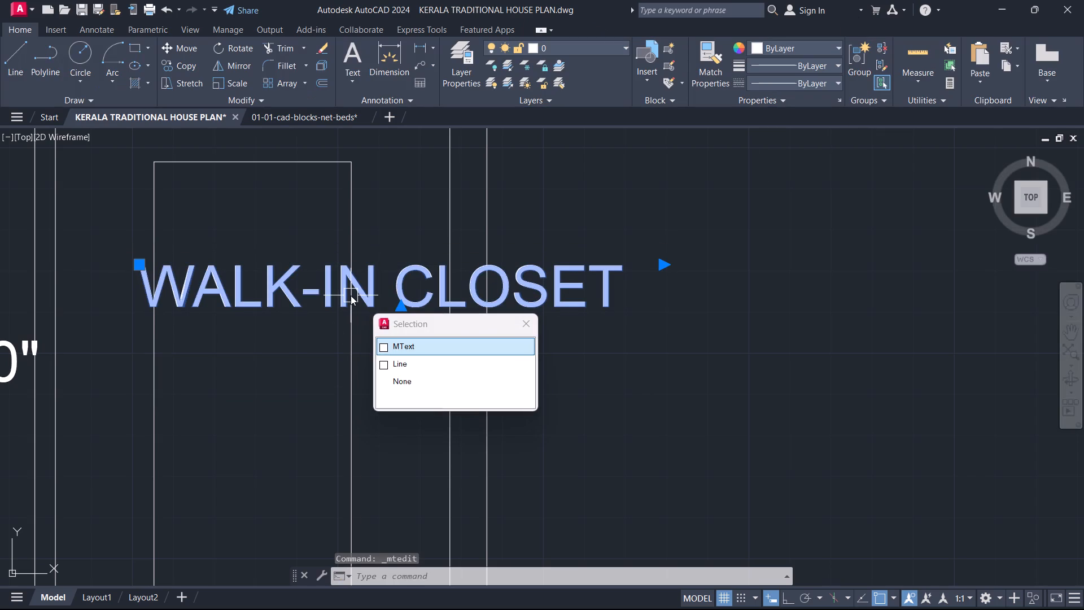
key("Escape")
key("Escape")
left_click(402, 284)
type("RO")
key("space")
left_click(321, 284)
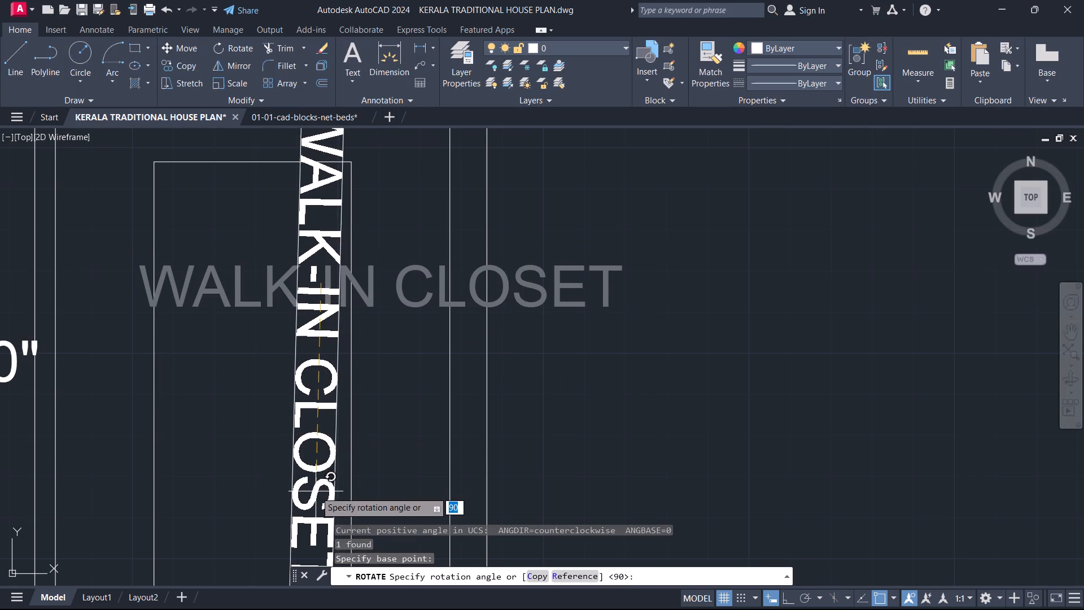
scroll(342, 430, "down", 1)
middle_click_drag(335, 424, 269, 244)
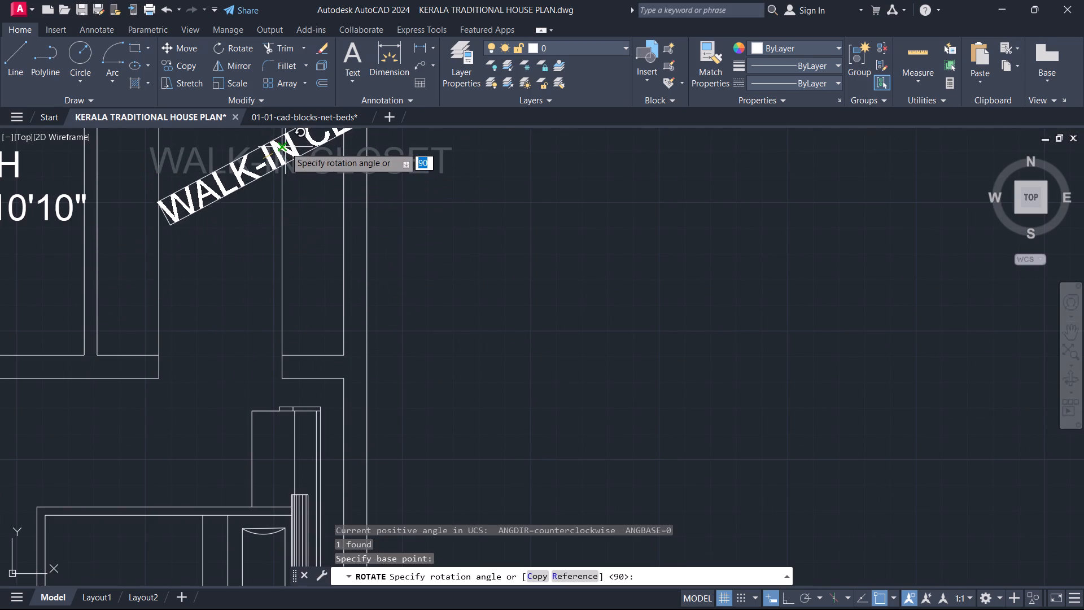
key("F8")
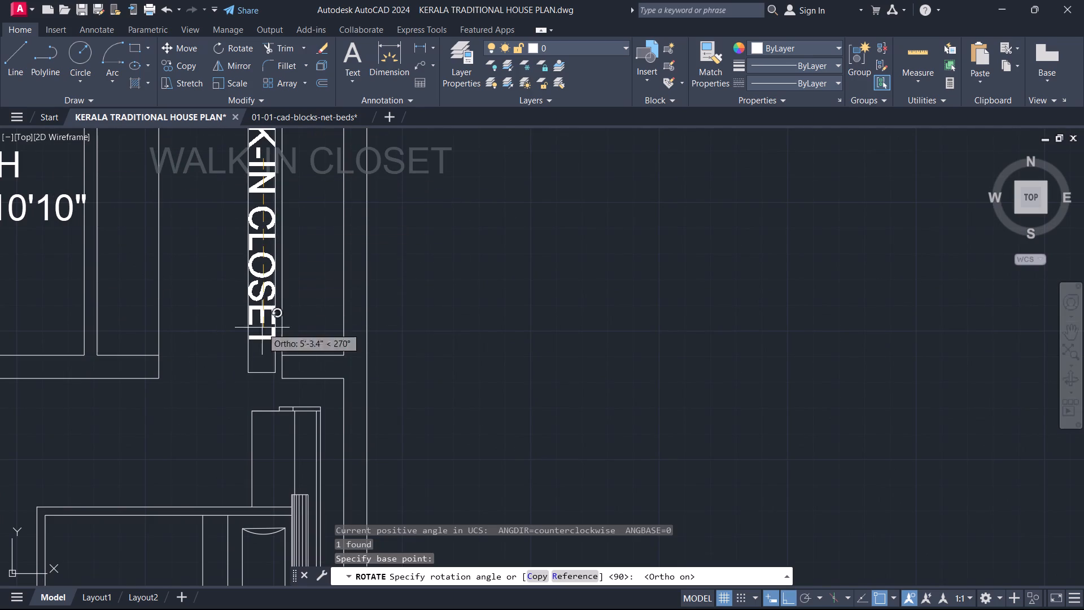
left_click(262, 413)
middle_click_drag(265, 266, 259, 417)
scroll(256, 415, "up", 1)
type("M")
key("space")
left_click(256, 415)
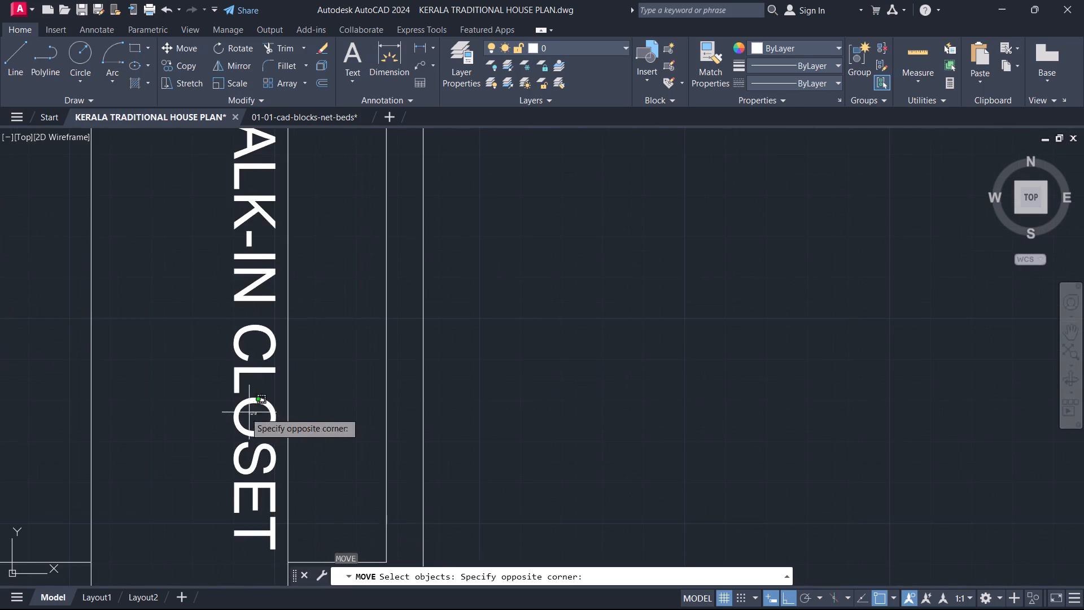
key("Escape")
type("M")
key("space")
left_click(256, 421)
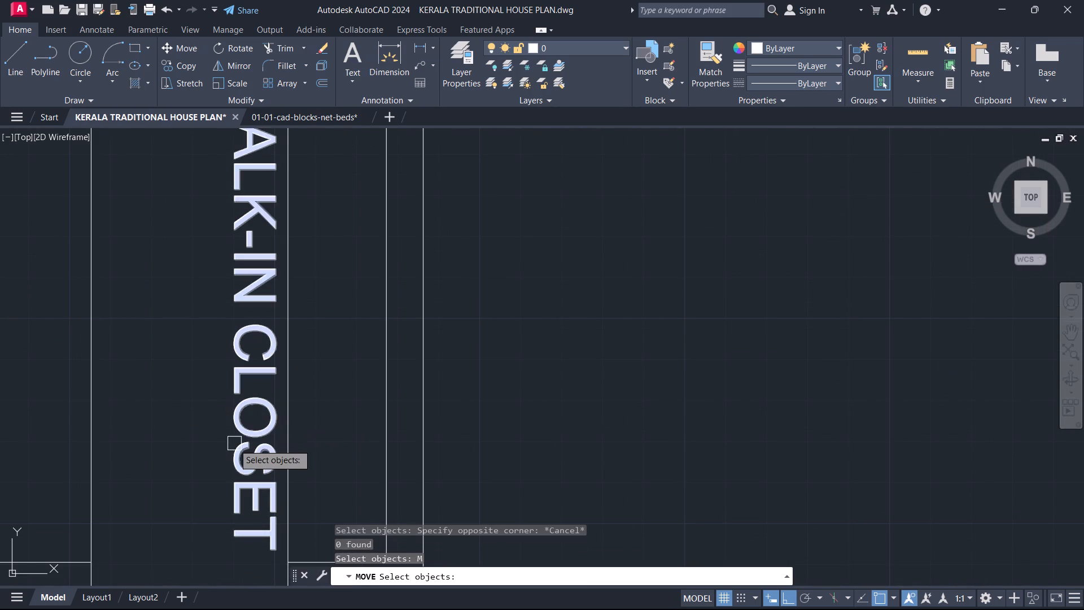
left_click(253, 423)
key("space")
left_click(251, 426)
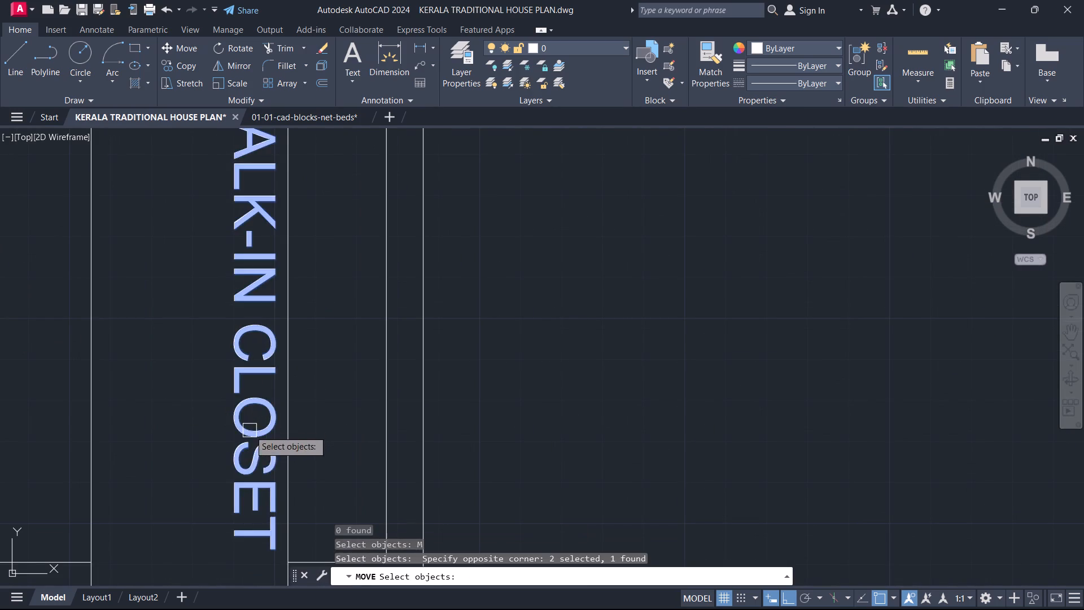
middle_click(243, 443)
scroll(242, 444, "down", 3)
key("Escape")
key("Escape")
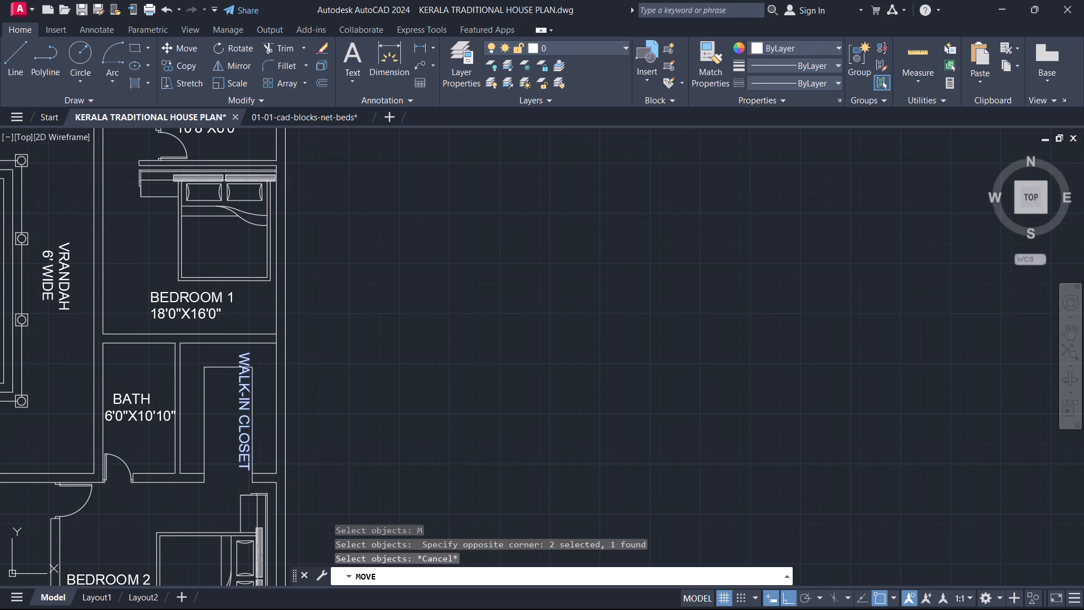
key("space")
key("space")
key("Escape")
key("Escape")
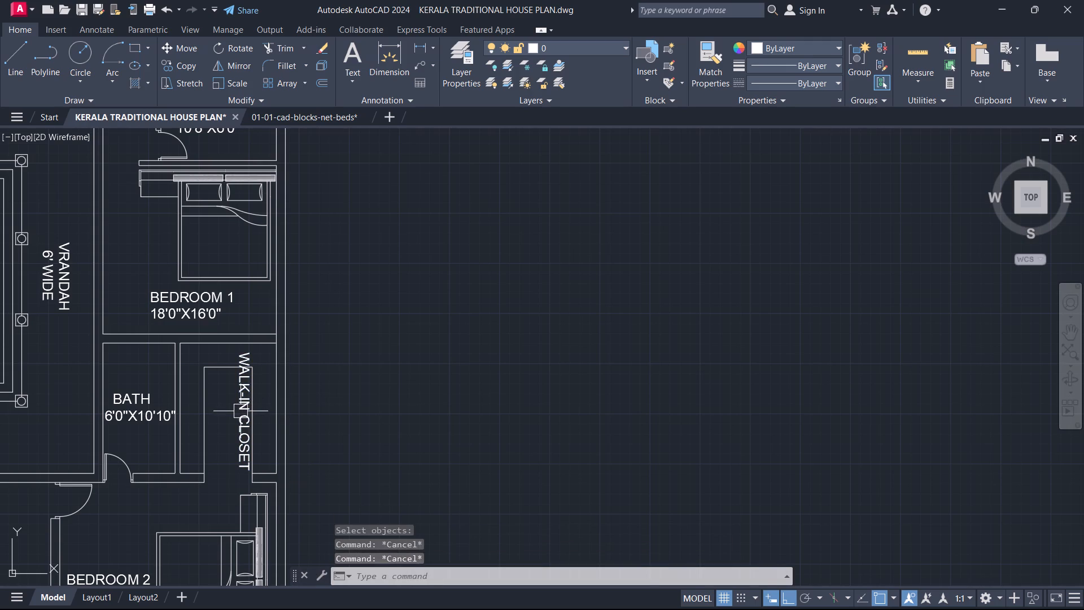
Save the drawing.
key("ctrl+s")
key("ctrl+s")
Move the vertical WALK-IN CLOSET label about 2'1" southwest, into the middle of the closet's open floor strip.
scroll(239, 412, "up", 4)
middle_click_drag(239, 412, 258, 394)
left_click(260, 387)
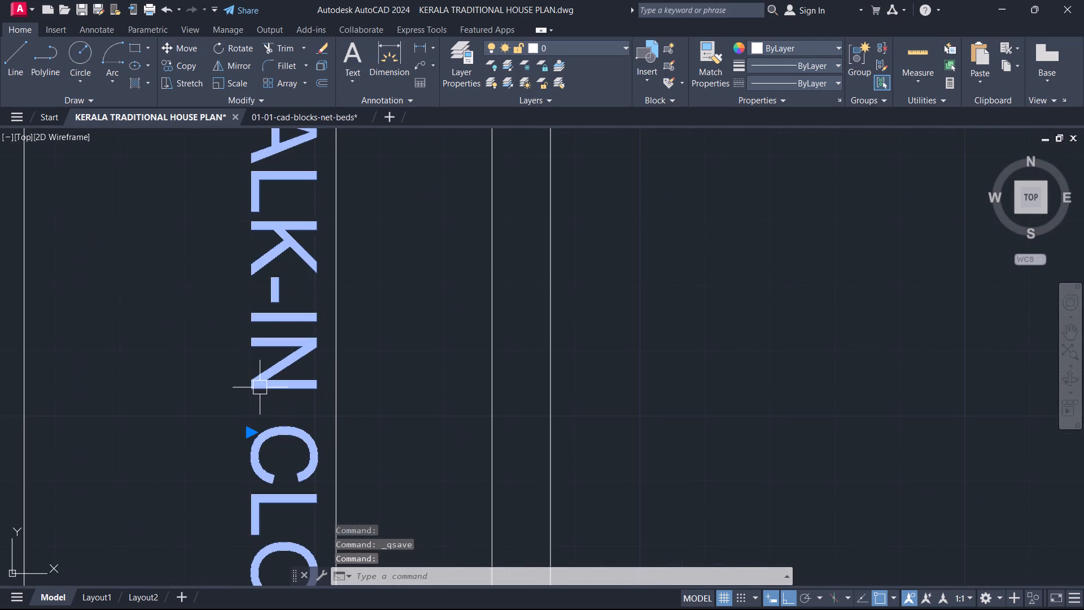
type("M")
key("space")
left_click(264, 375)
scroll(225, 435, "down", 2)
middle_click_drag(219, 434, 218, 366)
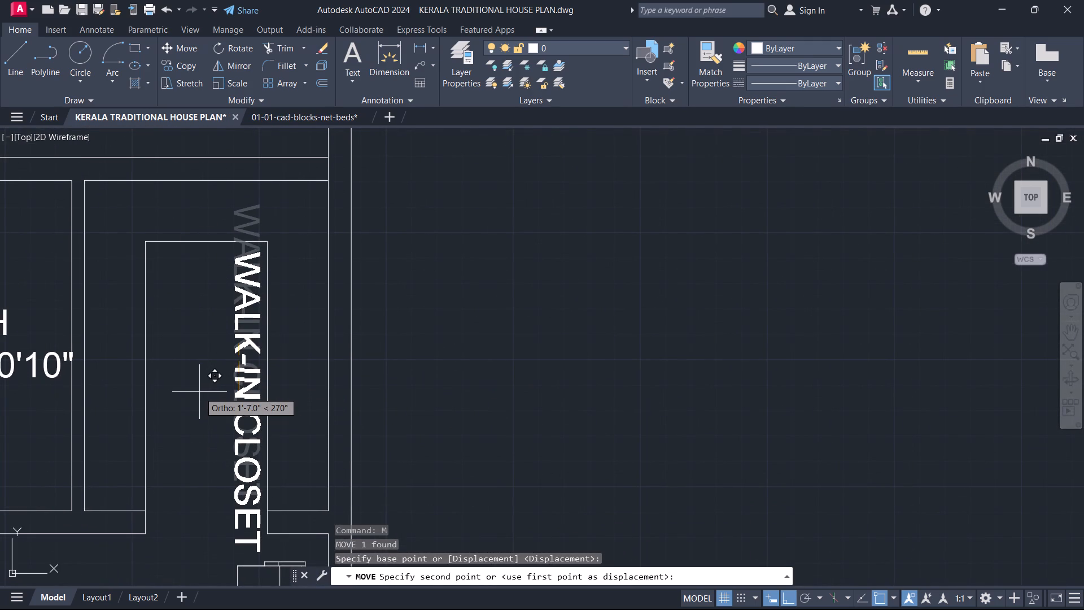
key("F8")
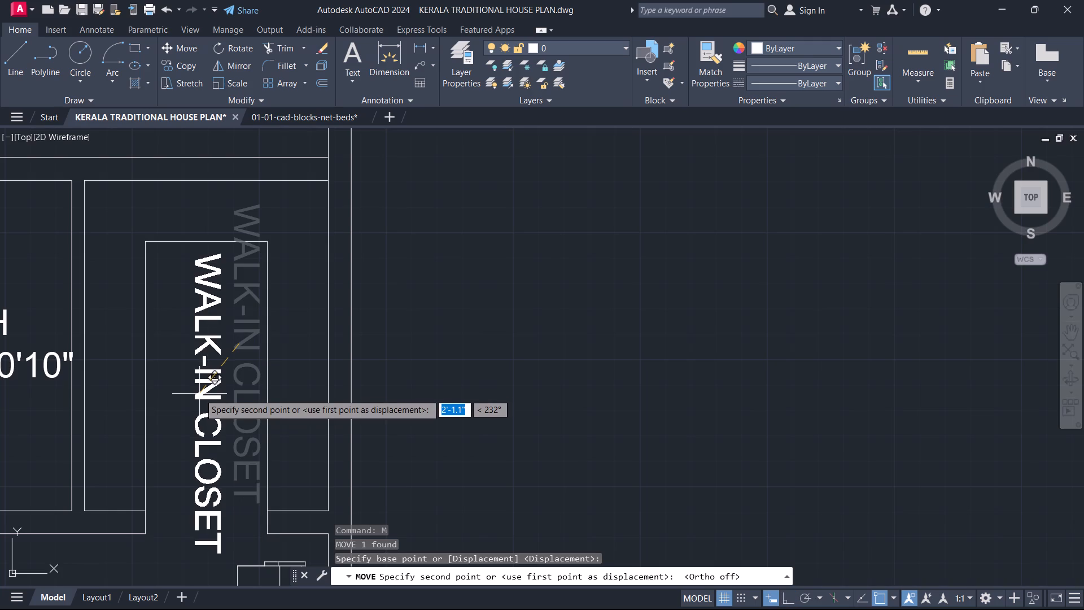
left_click(199, 395)
Examine the labelled floor plan as a whole, then the bedrooms, bath, dining hall and family room in its northern part.
scroll(213, 419, "down", 2)
middle_click_drag(213, 419, 254, 308)
middle_click_drag(238, 358, 274, 325)
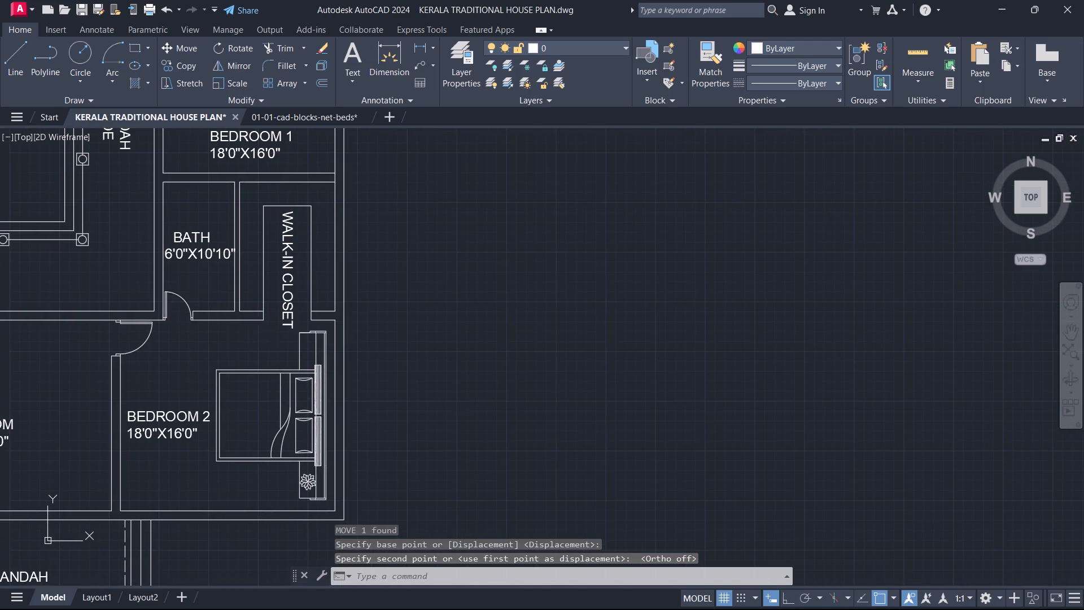
scroll(252, 328, "down", 1)
middle_click_drag(252, 328, 296, 312)
scroll(247, 347, "down", 1)
middle_click_drag(247, 347, 362, 366)
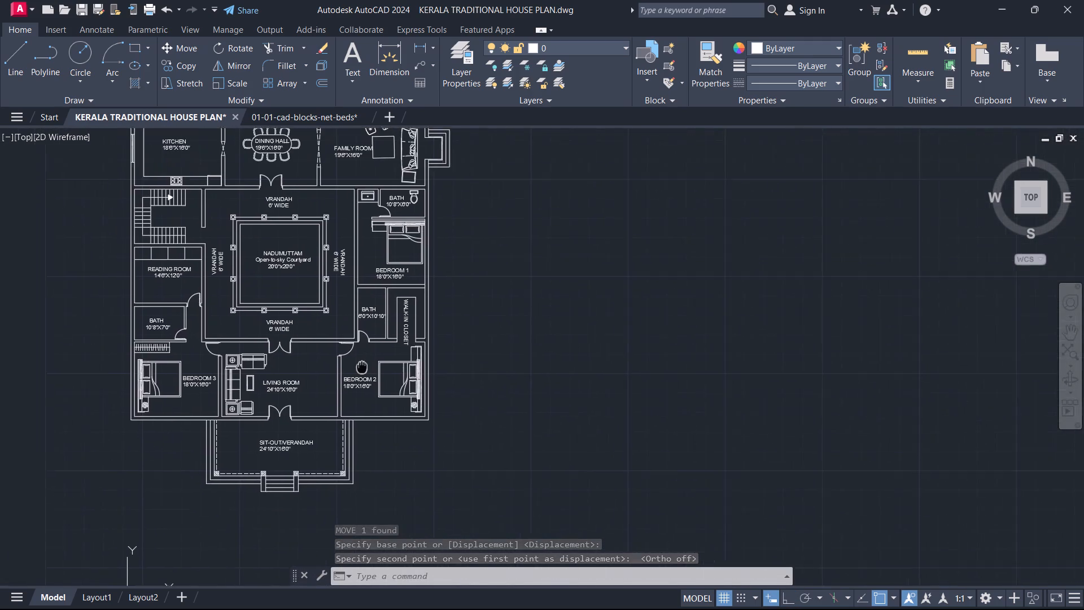
middle_click_drag(362, 366, 458, 490)
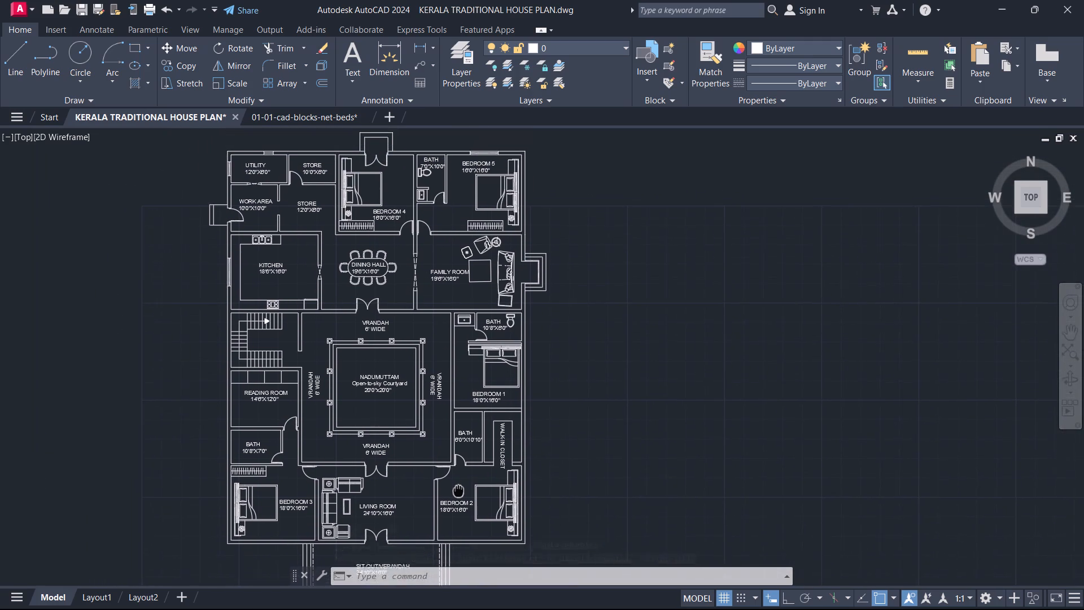
middle_click_drag(458, 490, 431, 491)
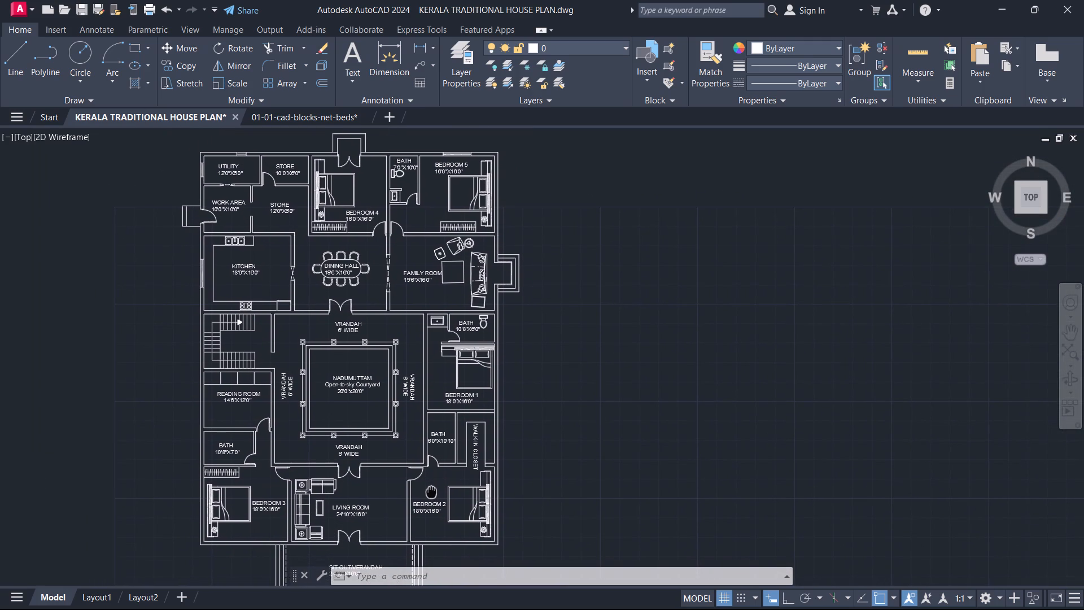
middle_click_drag(431, 491, 437, 476)
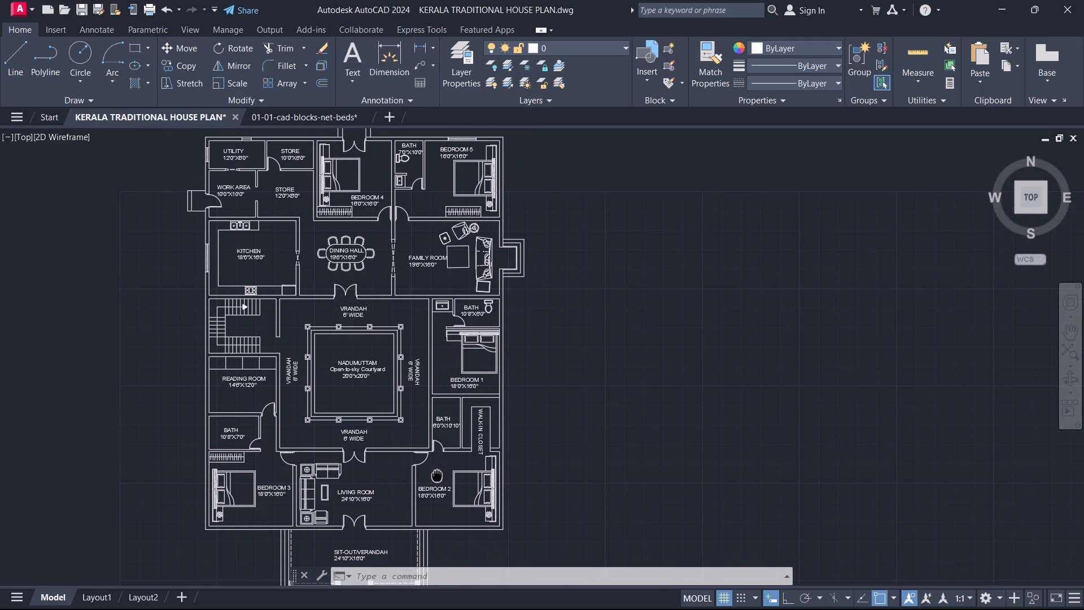
middle_click_drag(437, 476, 453, 395)
middle_click_drag(460, 385, 472, 481)
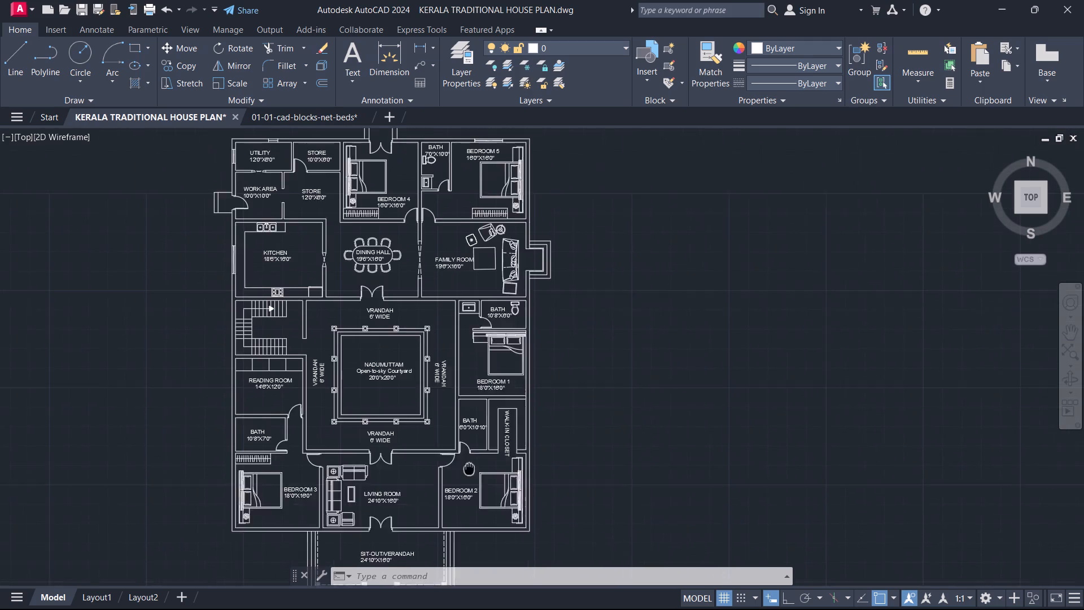
middle_click_drag(472, 481, 497, 527)
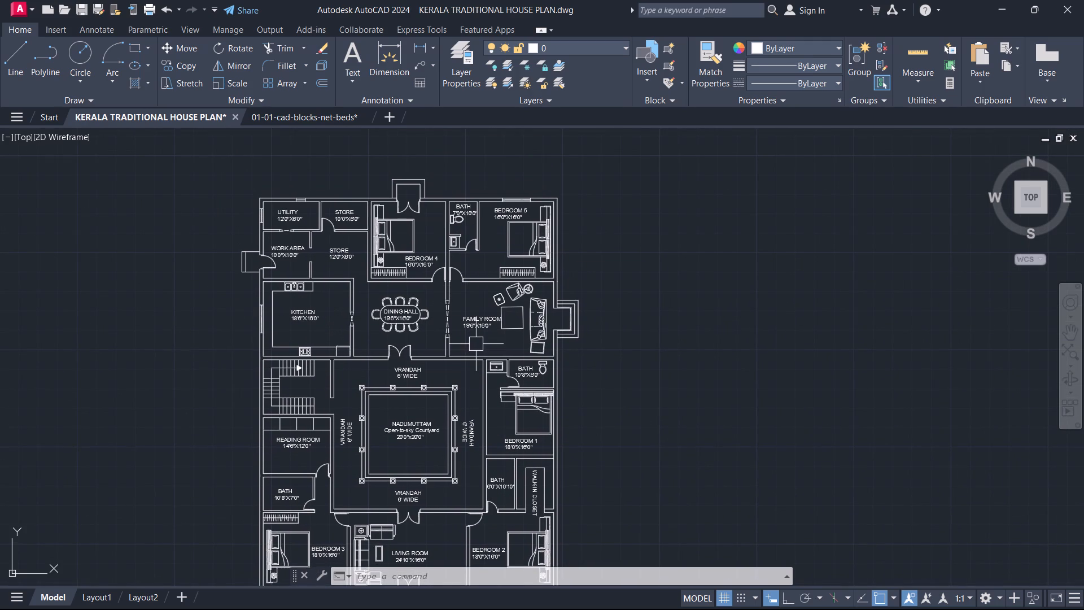
scroll(544, 332, "up", 1)
scroll(514, 339, "down", 1)
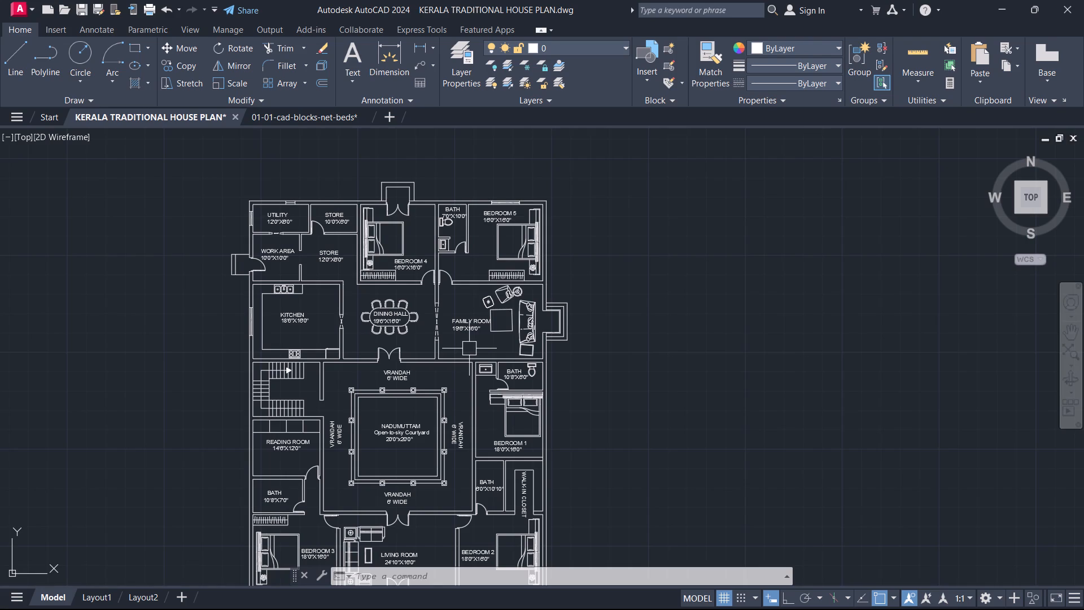
scroll(510, 255, "up", 2)
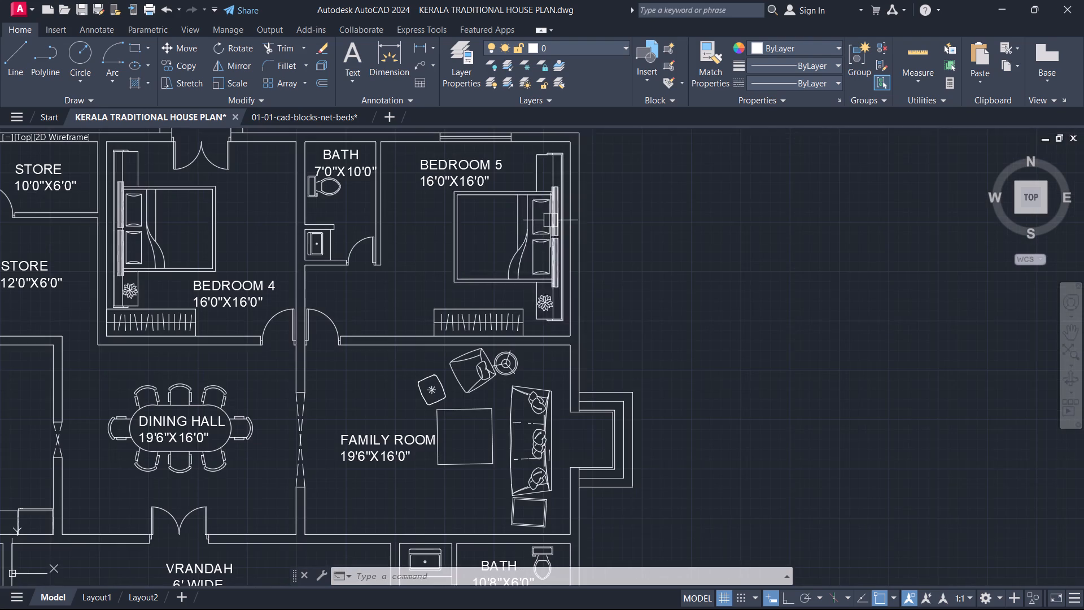
middle_click_drag(544, 418, 535, 294)
scroll(535, 294, "down", 1)
middle_click(535, 294)
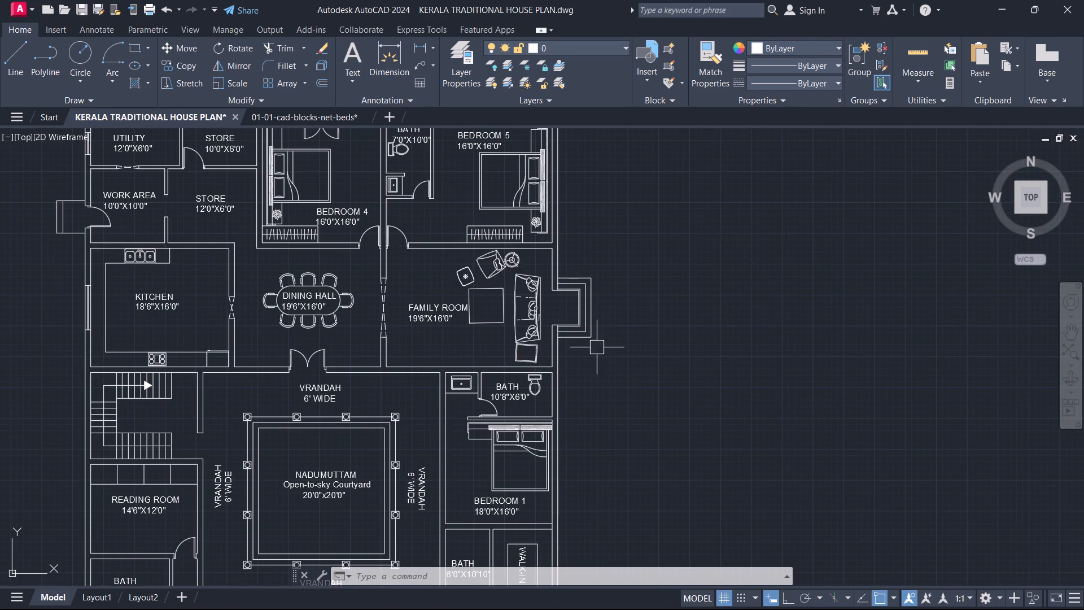
scroll(579, 377, "up", 2)
scroll(540, 417, "up", 1)
scroll(540, 417, "down", 5)
scroll(442, 330, "up", 2)
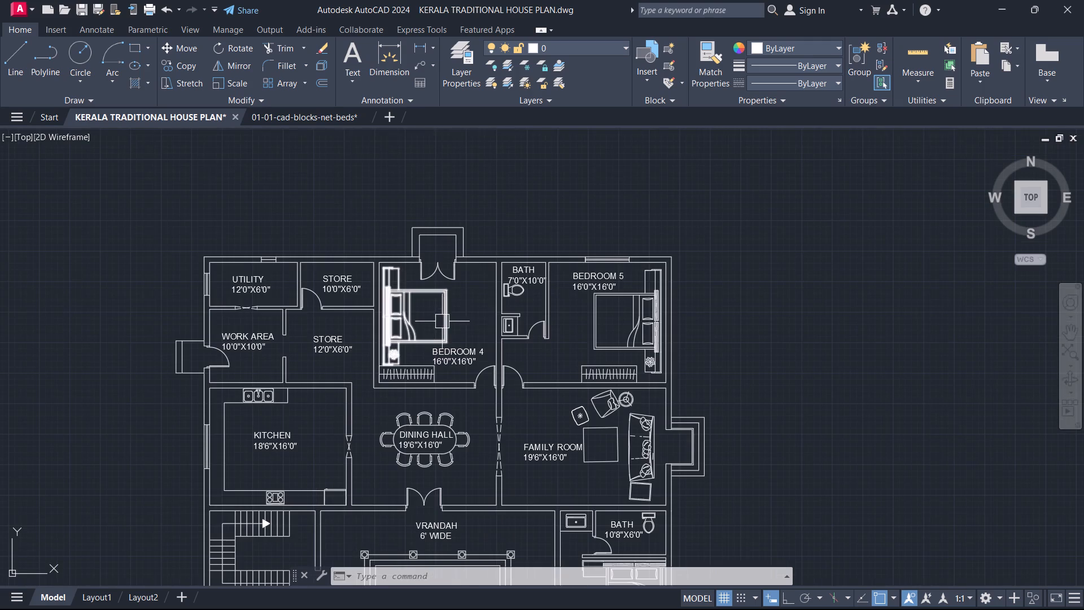
scroll(595, 264, "up", 1)
middle_click_drag(595, 264, 457, 277)
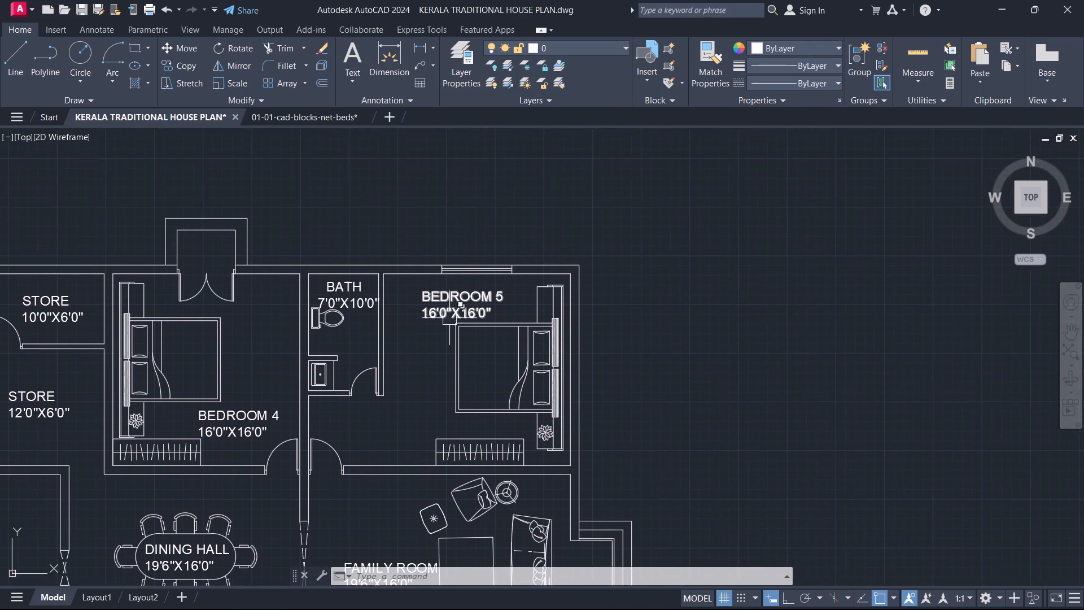
middle_click_drag(449, 315, 514, 305)
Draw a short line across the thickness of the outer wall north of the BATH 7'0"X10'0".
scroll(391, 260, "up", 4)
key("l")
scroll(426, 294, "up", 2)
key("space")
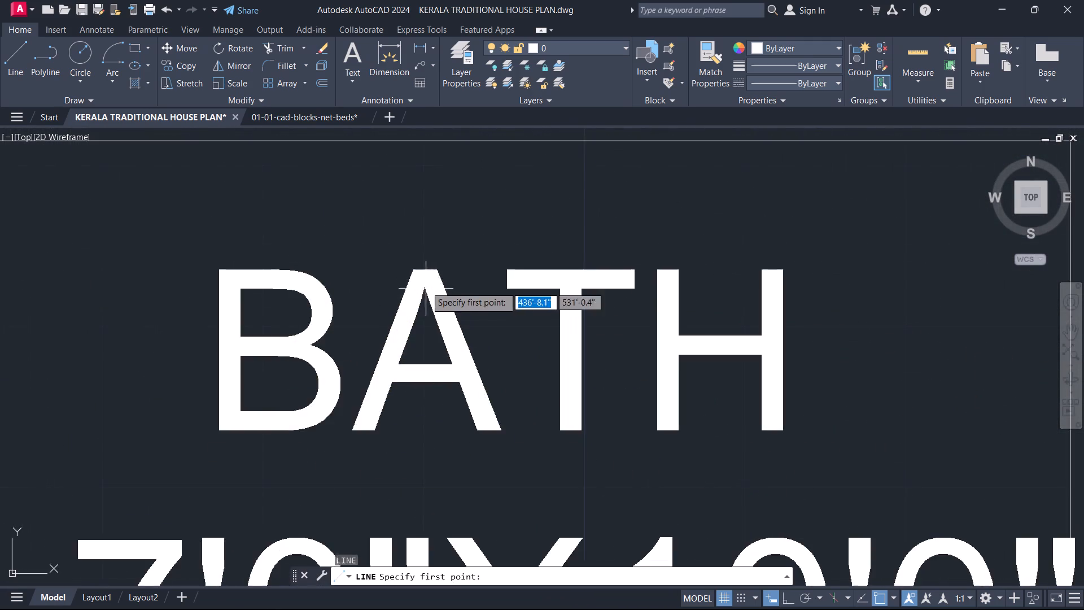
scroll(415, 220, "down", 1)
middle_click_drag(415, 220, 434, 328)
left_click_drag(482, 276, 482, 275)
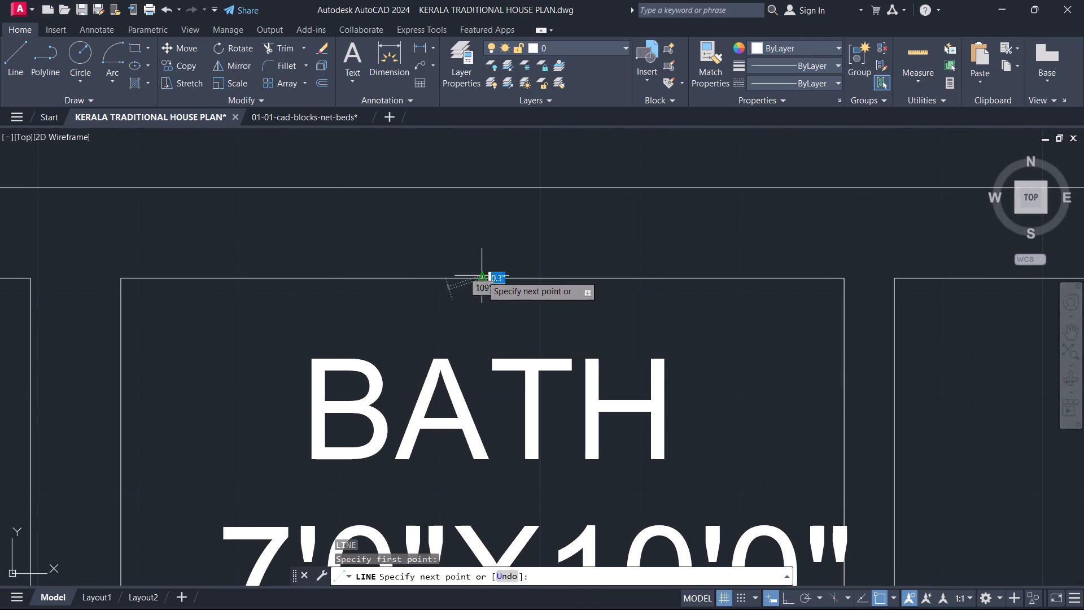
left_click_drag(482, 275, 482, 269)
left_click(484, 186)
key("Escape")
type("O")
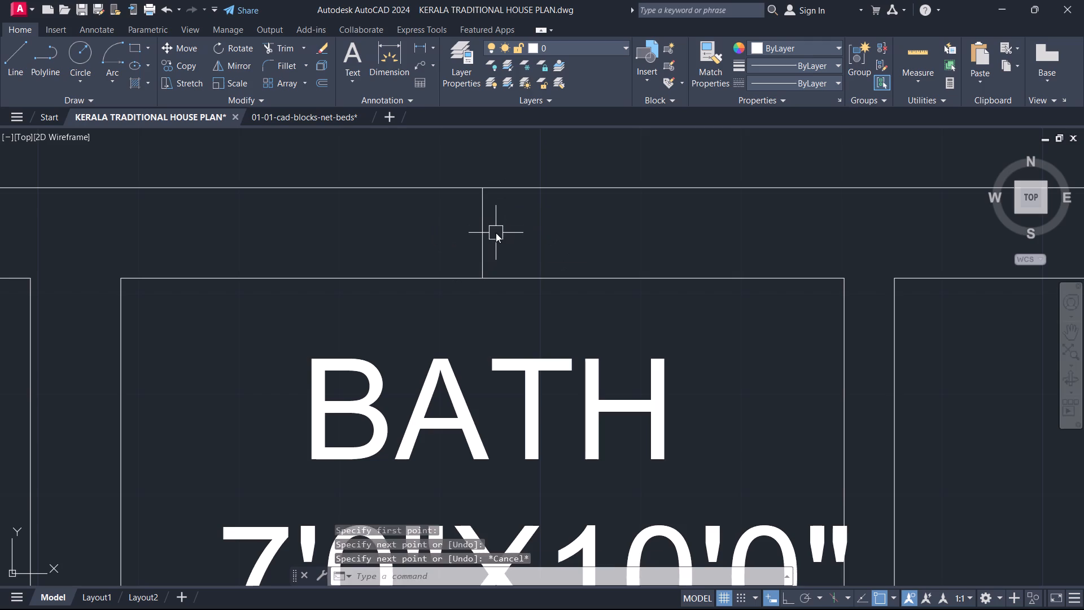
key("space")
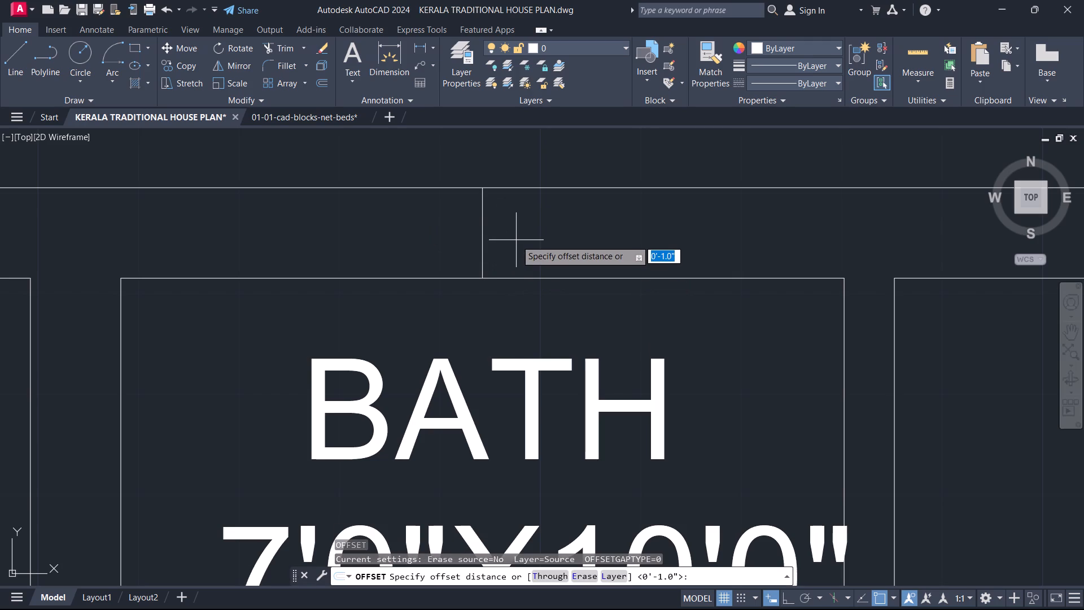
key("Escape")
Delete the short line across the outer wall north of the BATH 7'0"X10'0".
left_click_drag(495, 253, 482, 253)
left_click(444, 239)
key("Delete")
Start plotting the house plan with the DWG To PDF.pc3 plotter and ISO A4 (210.00 x 297.00 MM) paper.
scroll(445, 242, "down", 2)
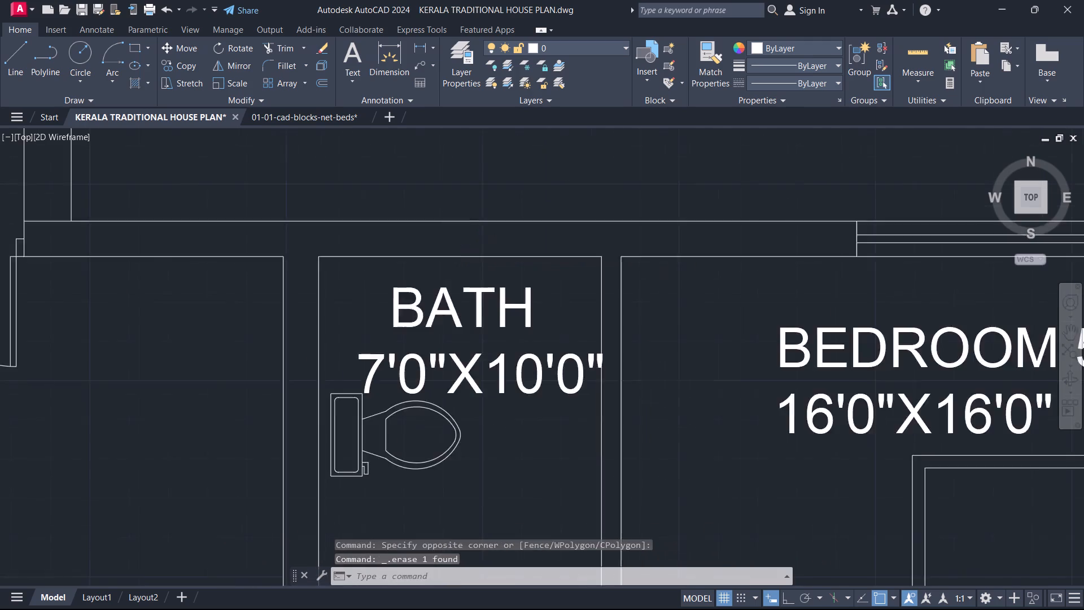
scroll(445, 242, "down", 5)
middle_click_drag(589, 429, 722, 247)
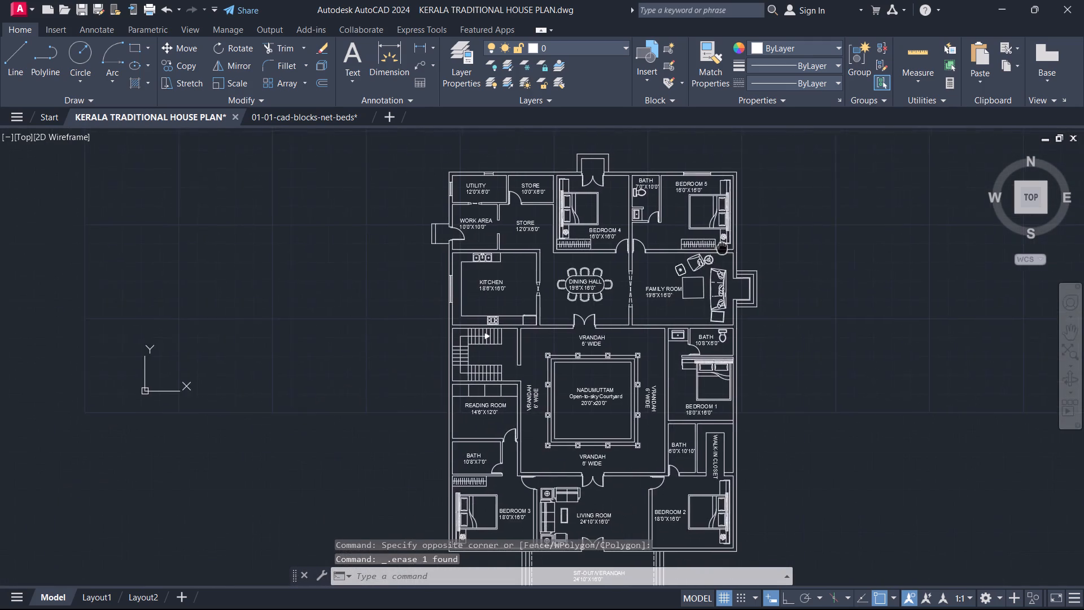
middle_click_drag(722, 247, 702, 246)
scroll(683, 264, "down", 1)
middle_click_drag(681, 329, 683, 344)
scroll(681, 342, "up", 1)
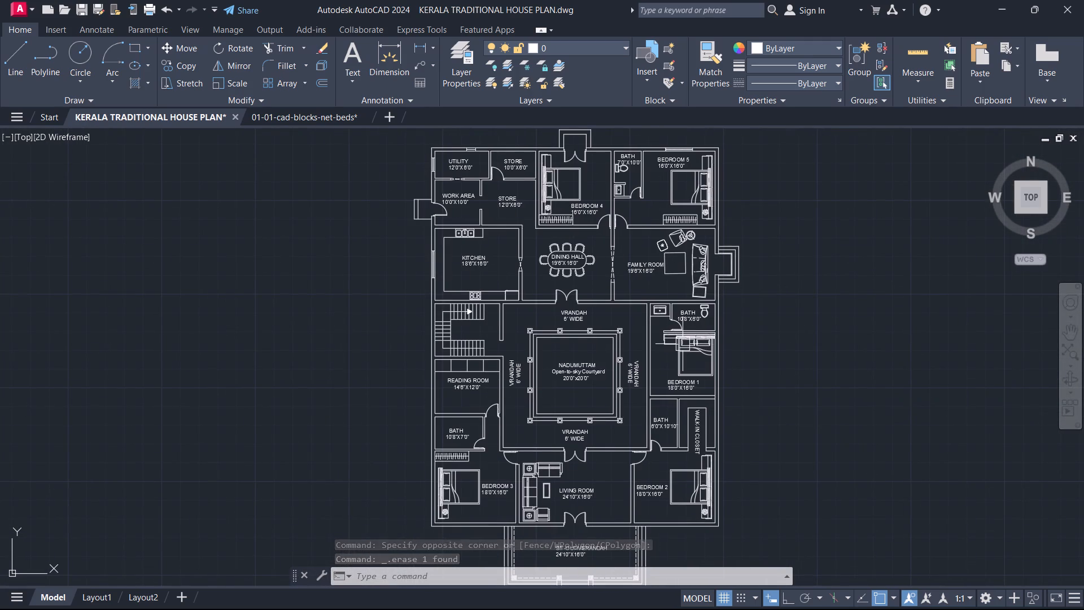
type("DW")
key("space")
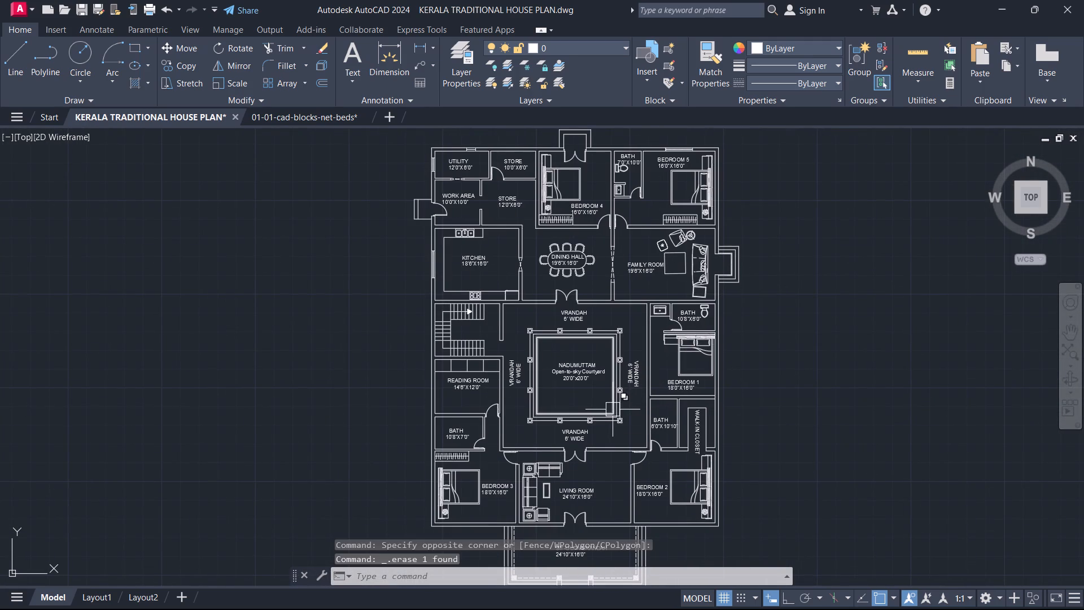
left_click(462, 187)
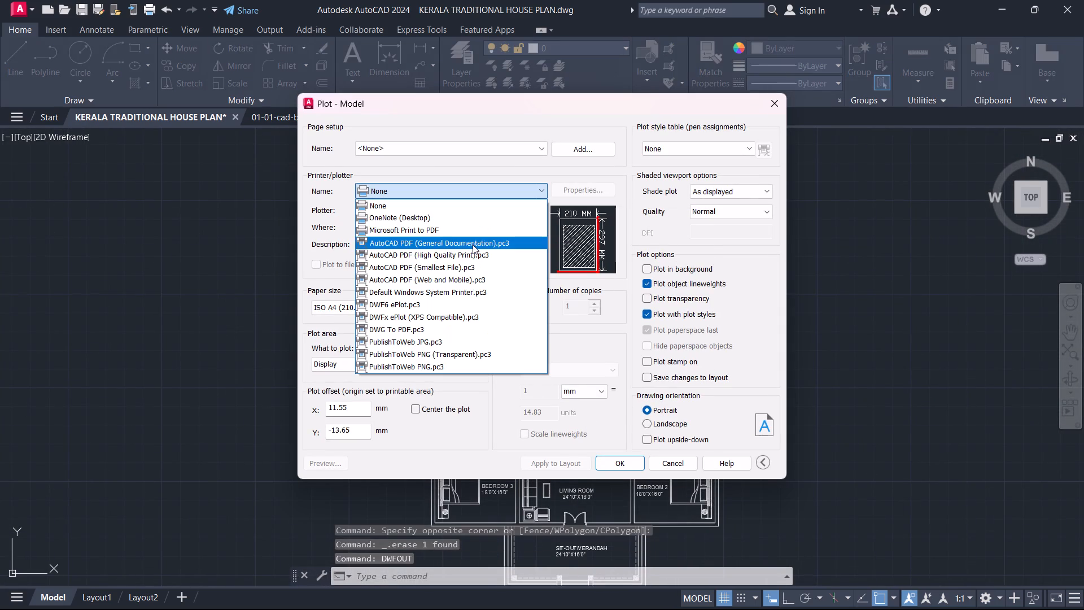
left_click(467, 331)
left_click(432, 304)
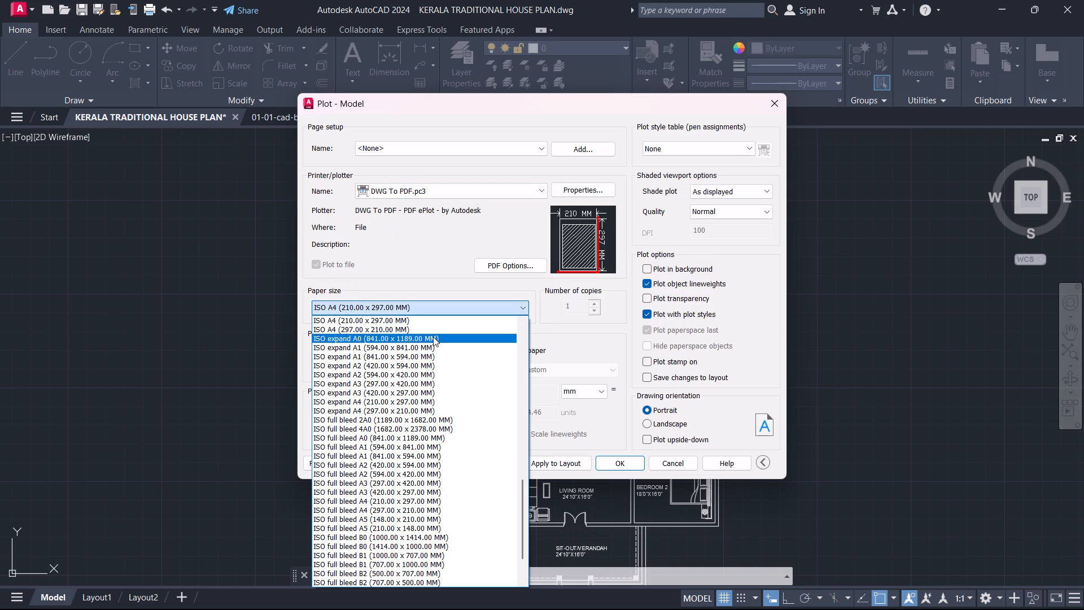
left_click(435, 317)
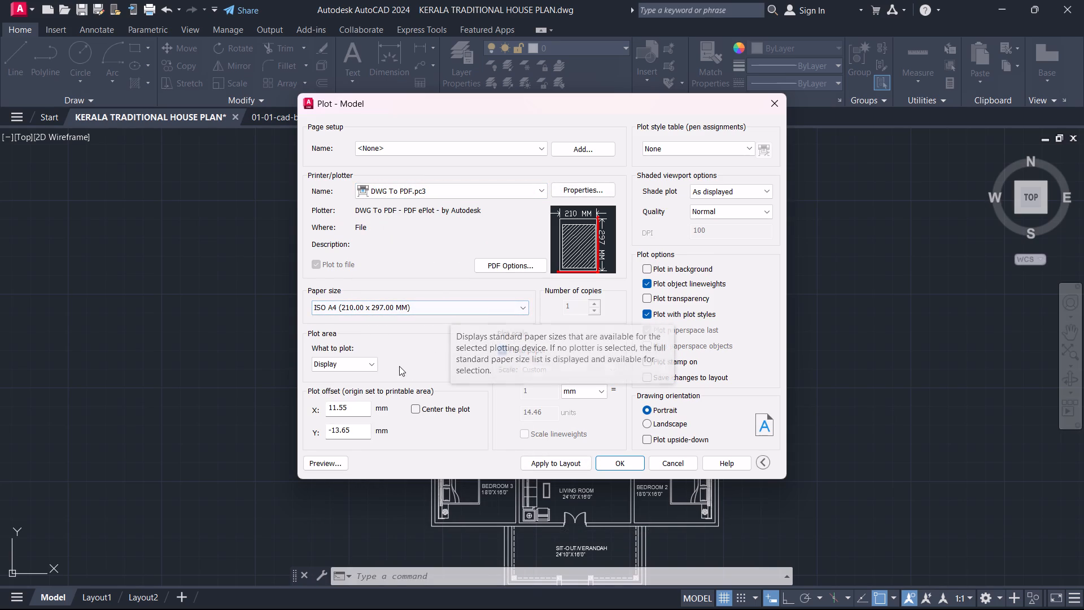
Set the plot area to a window enclosing the whole house plan with a margin, and save it to the layout.
left_click(353, 378)
left_click(355, 365)
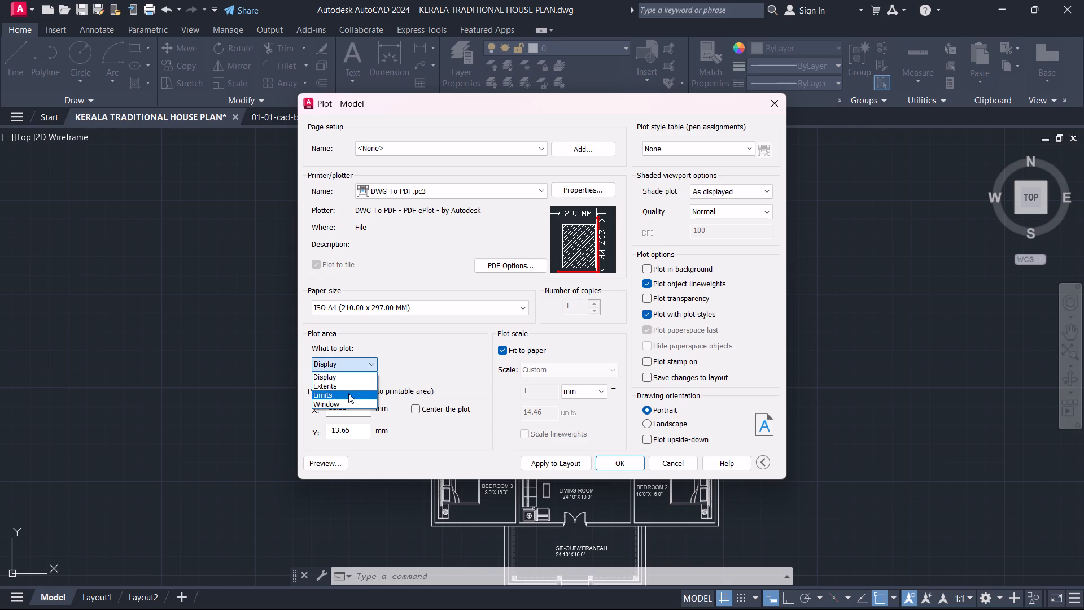
left_click(342, 402)
scroll(382, 289, "down", 1)
middle_click_drag(382, 289, 379, 278)
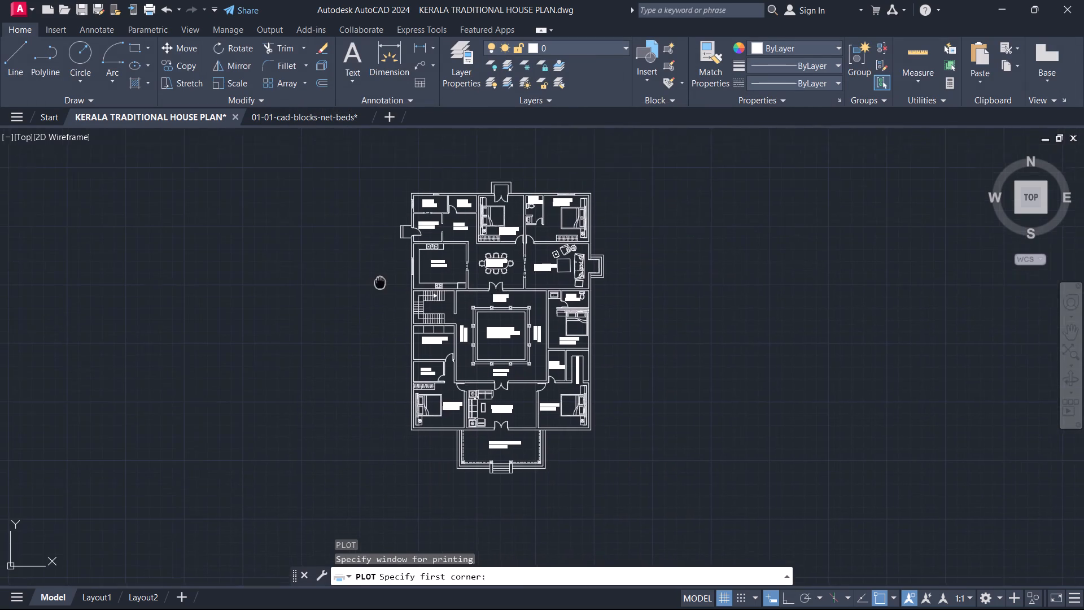
middle_click_drag(379, 278, 375, 265)
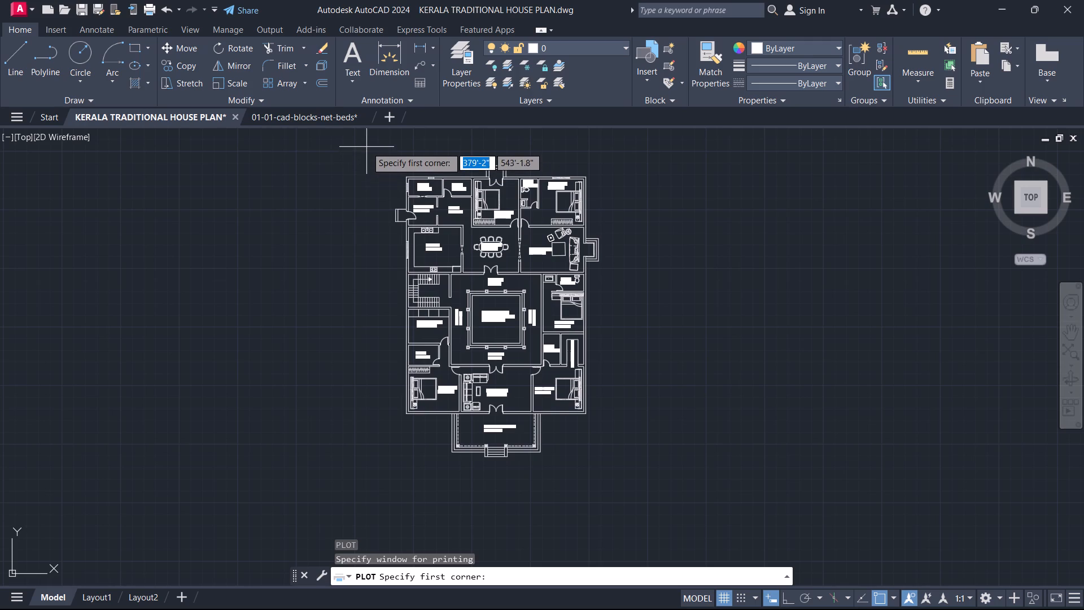
left_click_drag(368, 144, 375, 145)
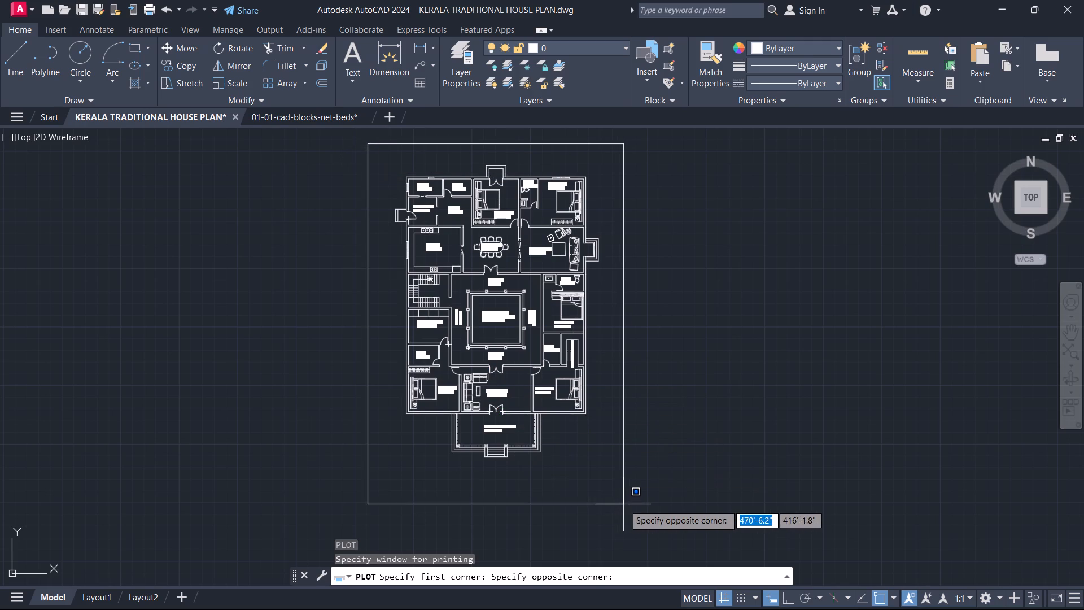
left_click(628, 507)
left_click(584, 463)
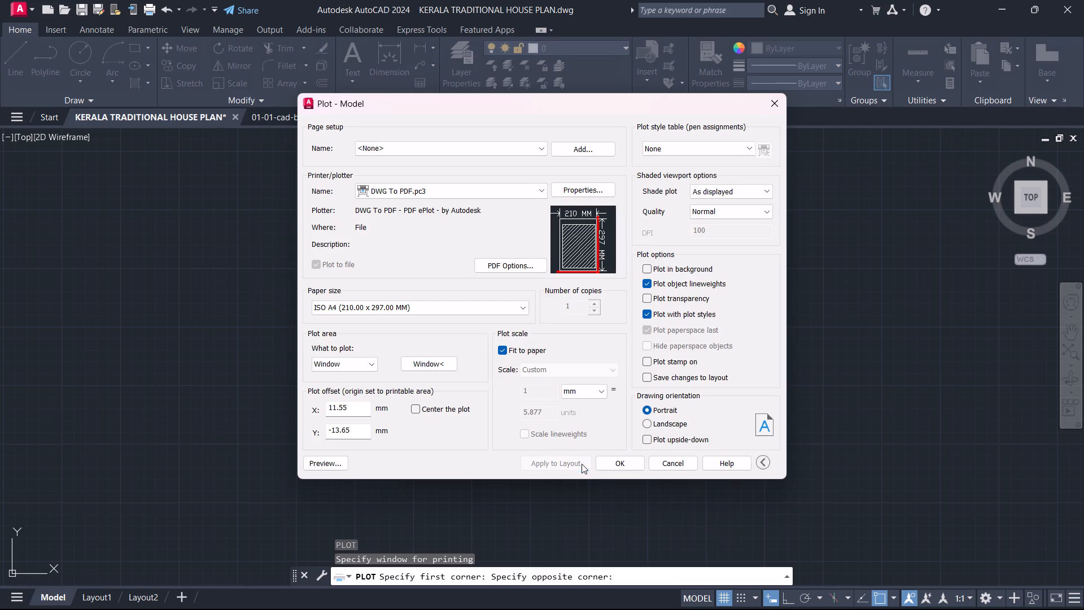
Center the plot, set the shade plot to Legacy wireframe, apply the settings to the layout, and leave the plot setup without plotting.
left_click(421, 406)
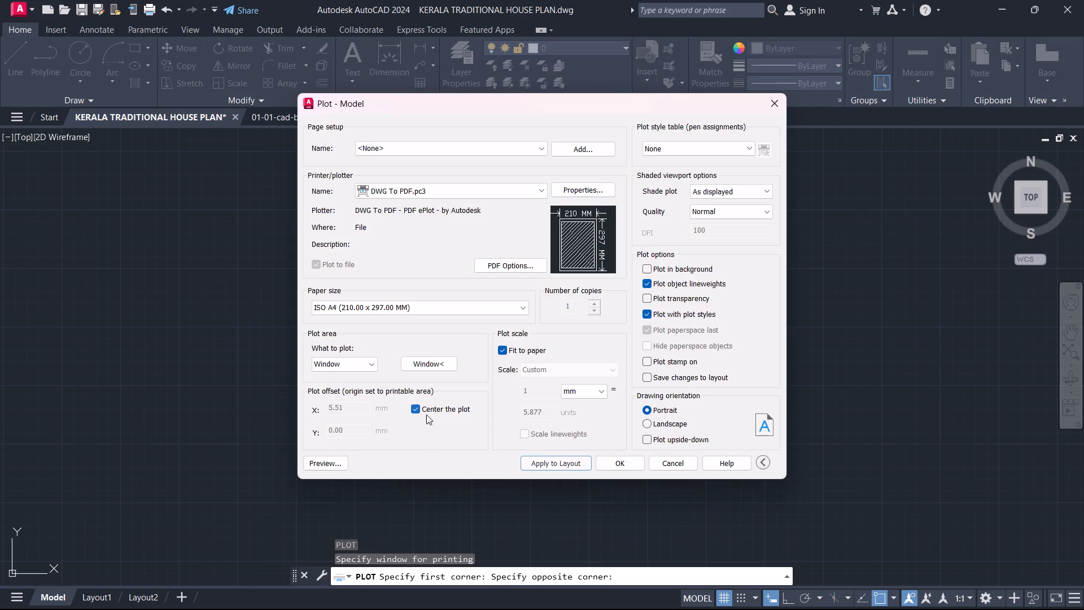
left_click(726, 198)
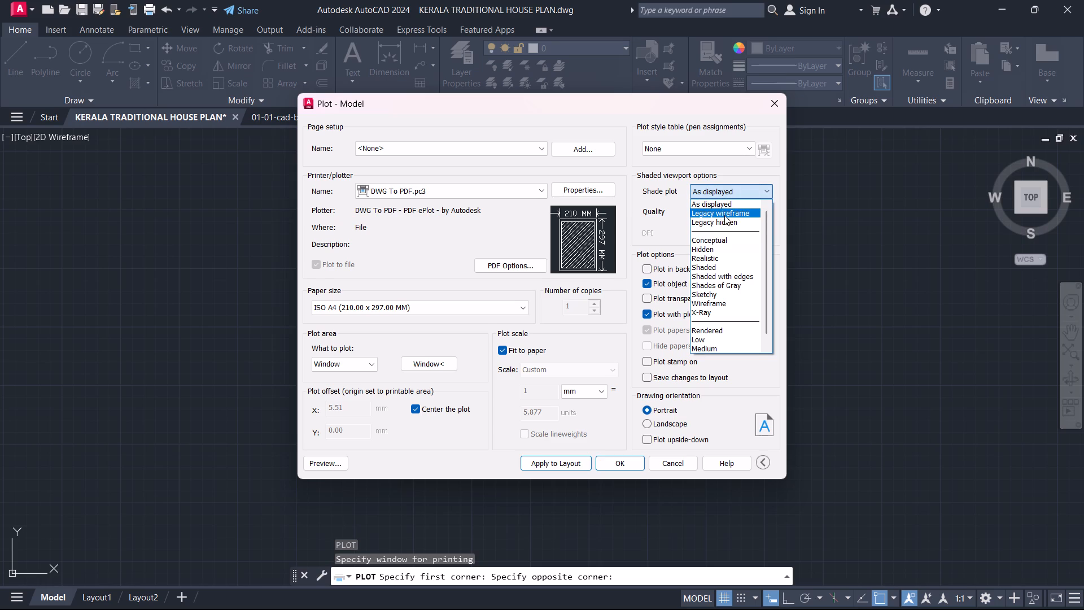
left_click(724, 215)
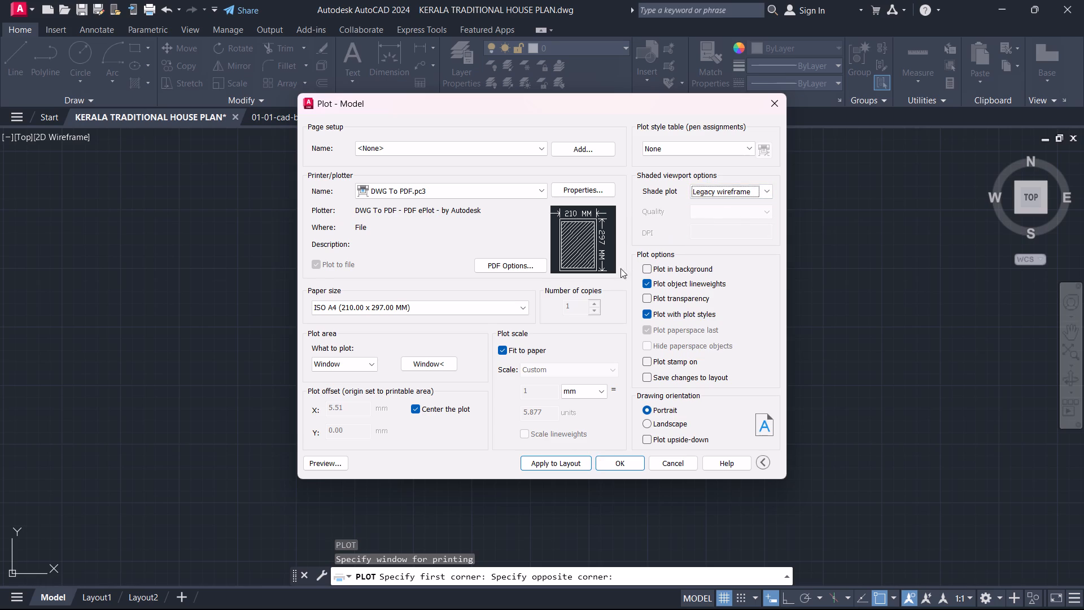
left_click(535, 461)
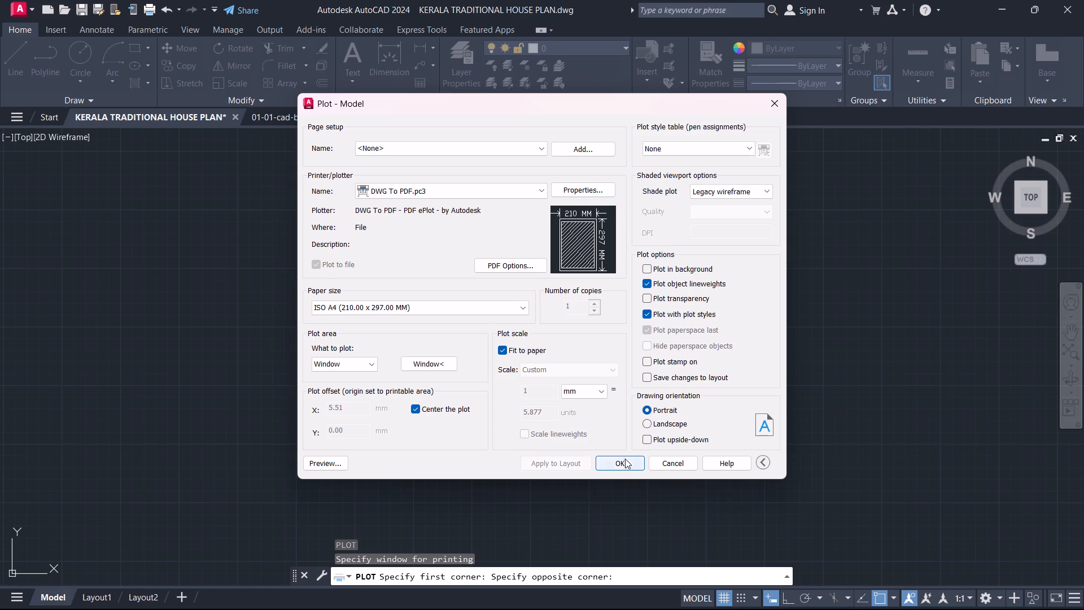
left_click(662, 459)
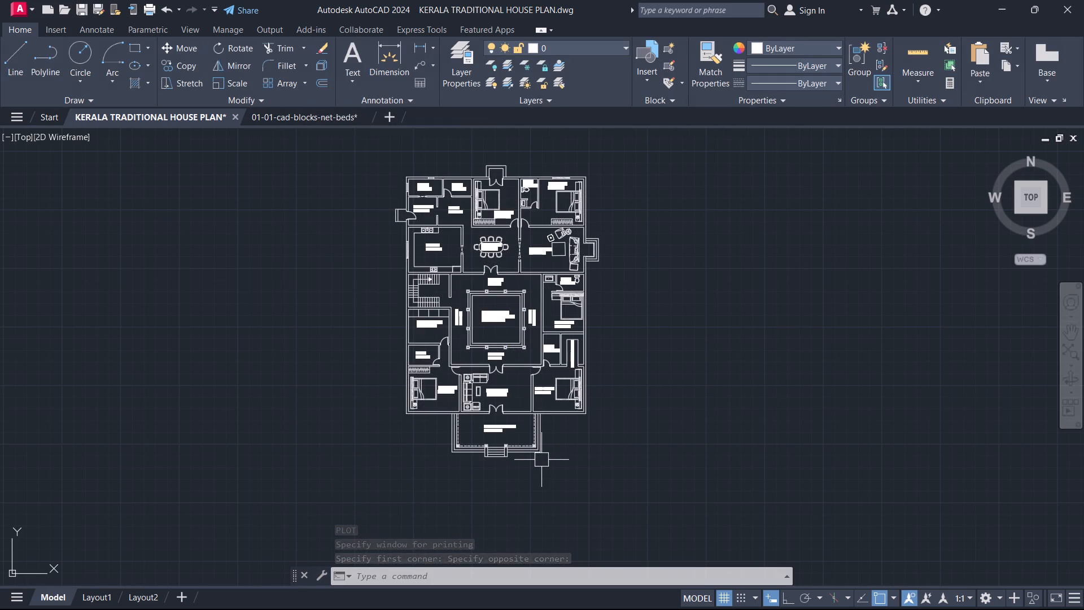
Start a multiline text above the north side of the house plan reading KERALA TRADITIONAL HOUSE PLAN 2000 SQFT.
middle_click_drag(478, 303, 481, 478)
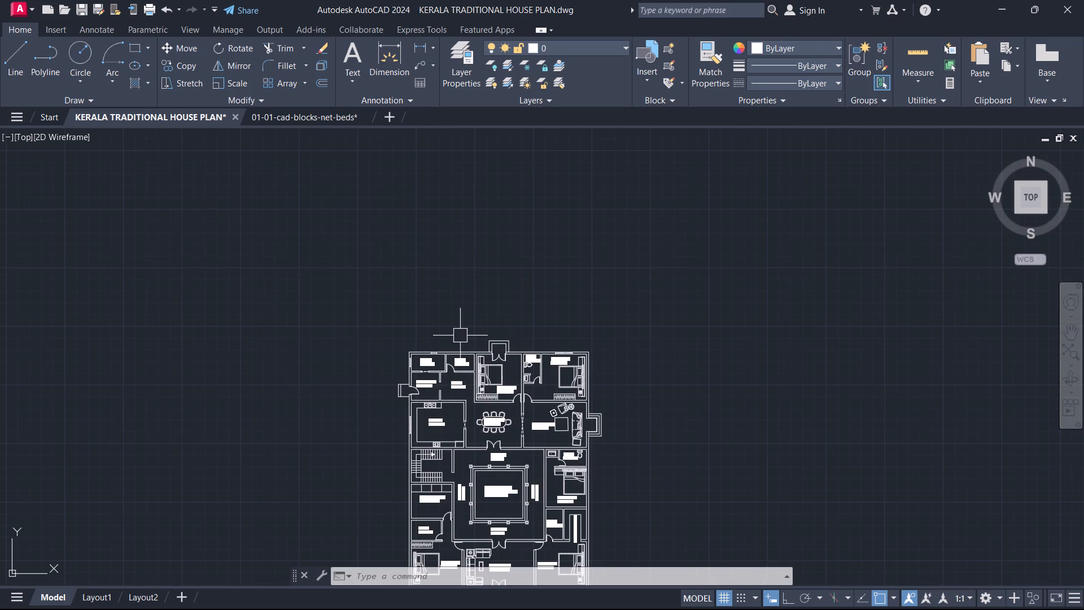
type("T")
key("space")
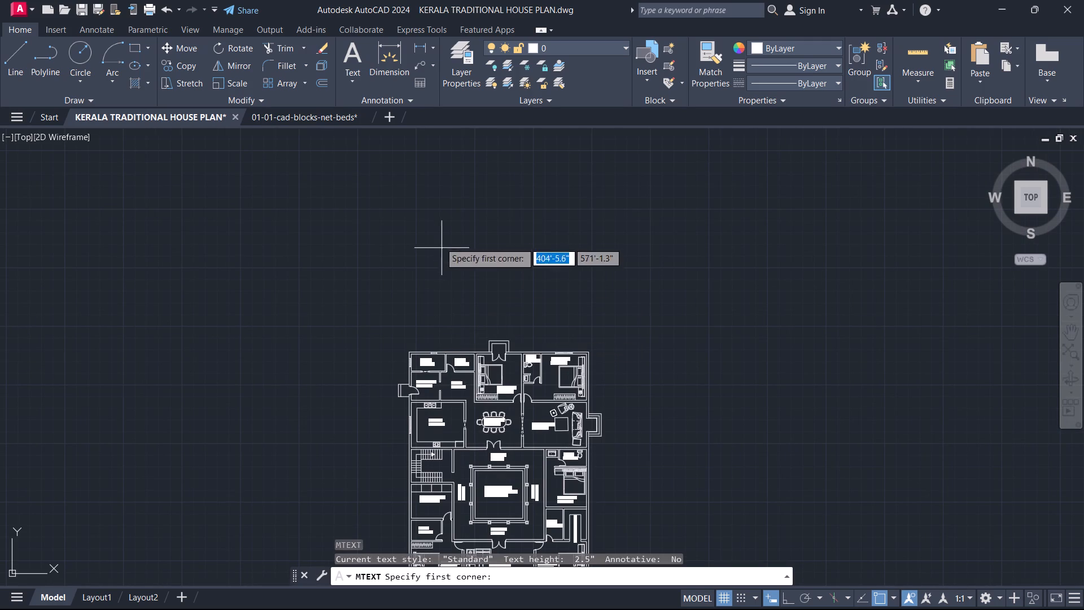
left_click_drag(386, 256, 394, 262)
left_click(589, 300)
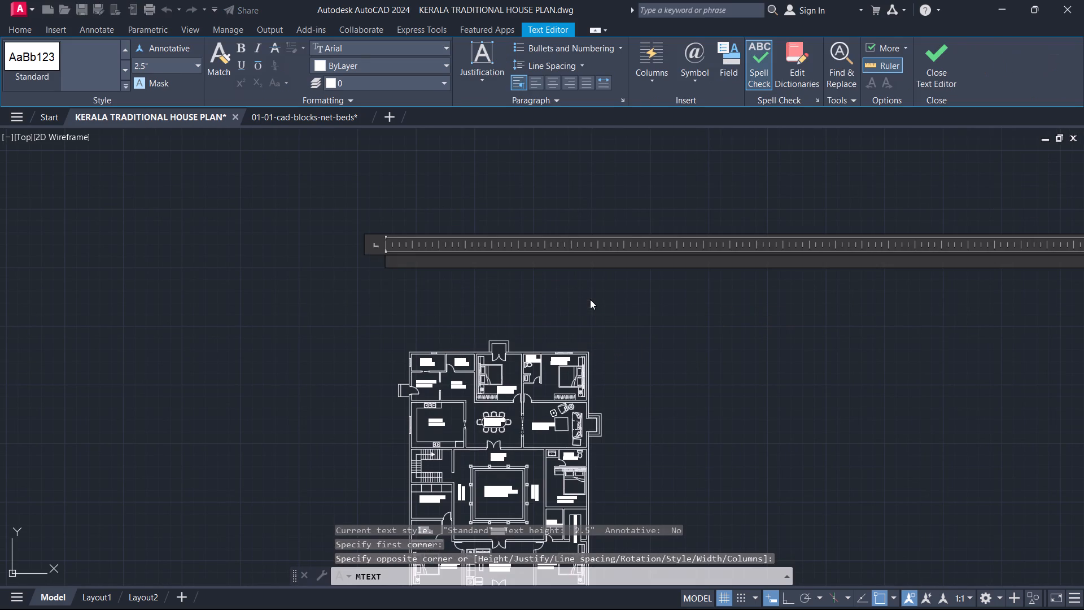
type("KERALA")
key("space")
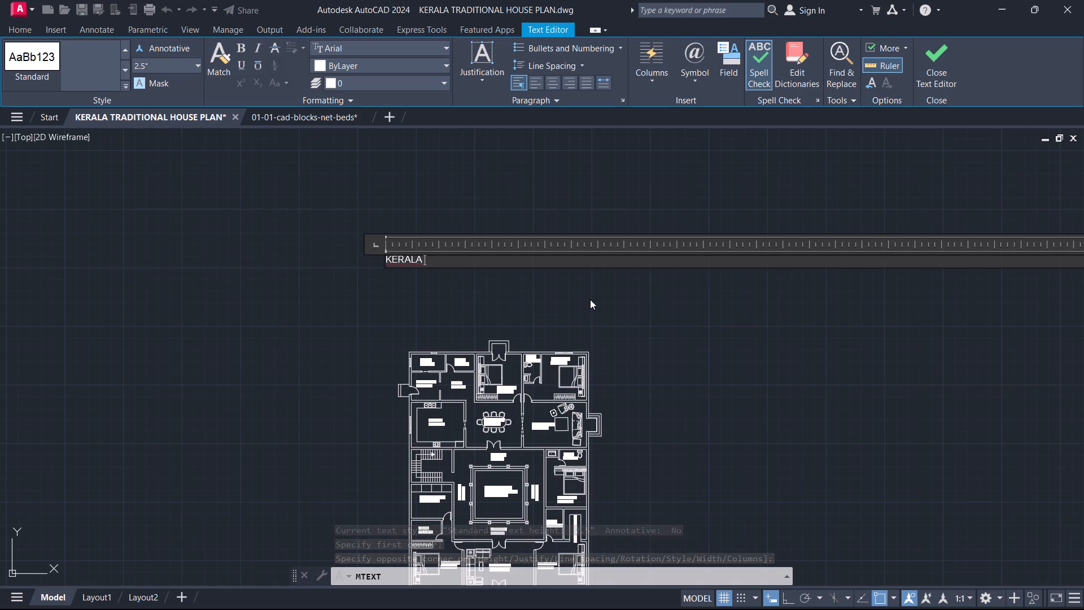
type("TRADITIONL")
key("BackSpace")
key("a")
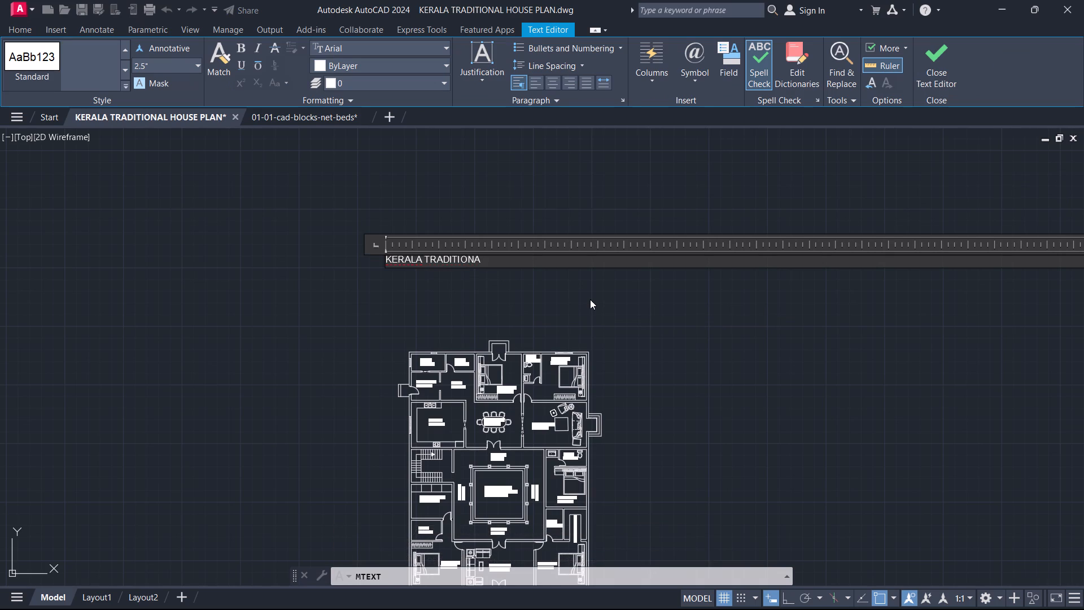
key("semicolon")
key("BackSpace")
key("semicolon")
key("BackSpace")
type("L")
key("space")
type("HOUSE")
key("space")
type("PLAN")
key("space")
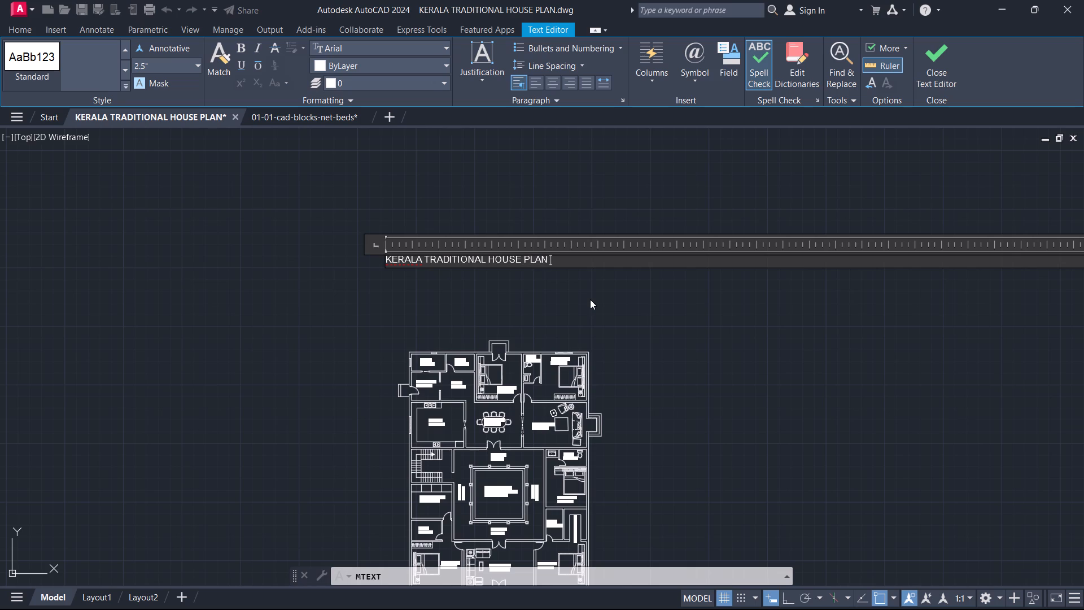
type("2000")
key("space")
type("SQF")
key("t")
Underline the whole KERALA TRADITIONAL HOUSE PLAN 2000 SQFT title and begin a new line beneath it.
key("ctrl+a")
key("ctrl+u")
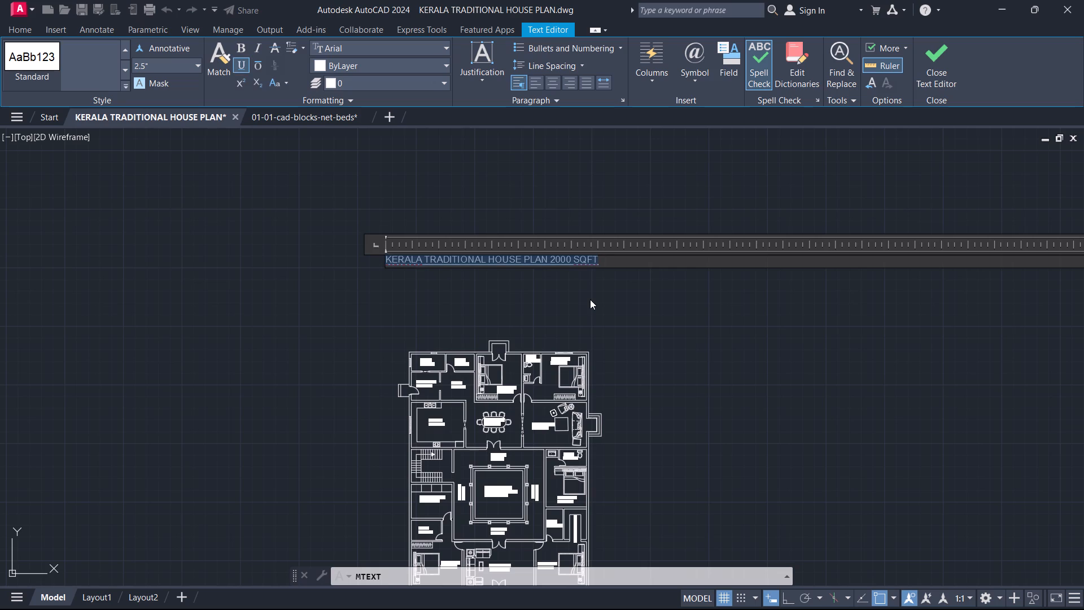
key("Right")
key("Right")
key("space")
key("Return")
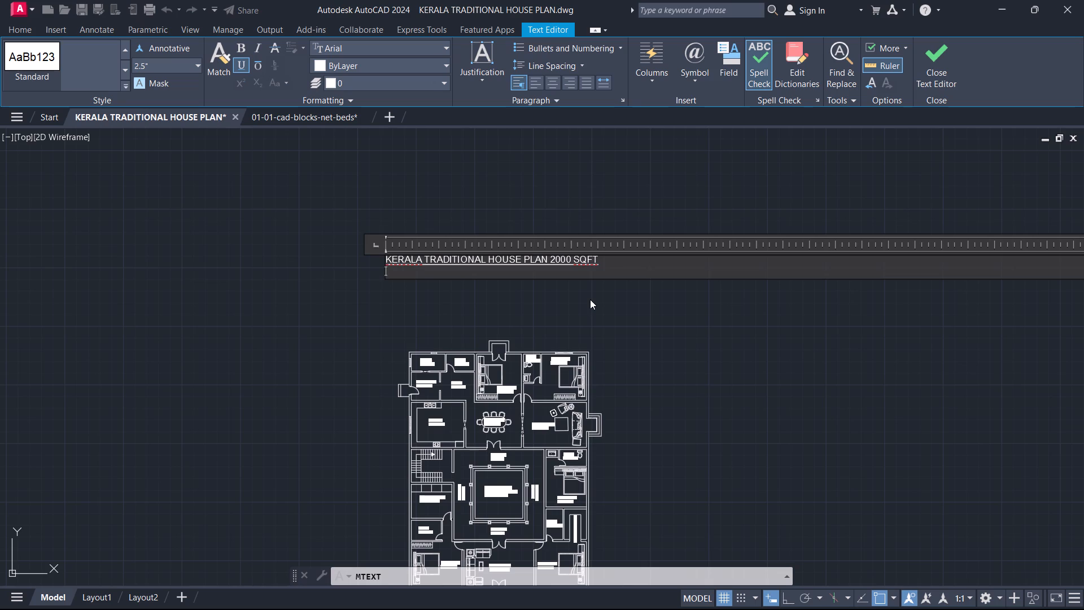
Add a second line without underline reading DESIGNED FOR A LARGE FAMILY, indented by four spaces under the title.
type("DSF")
key("BackSpace")
key("BackSpace")
key("BackSpace")
key("ctrl+u")
type("DESIG")
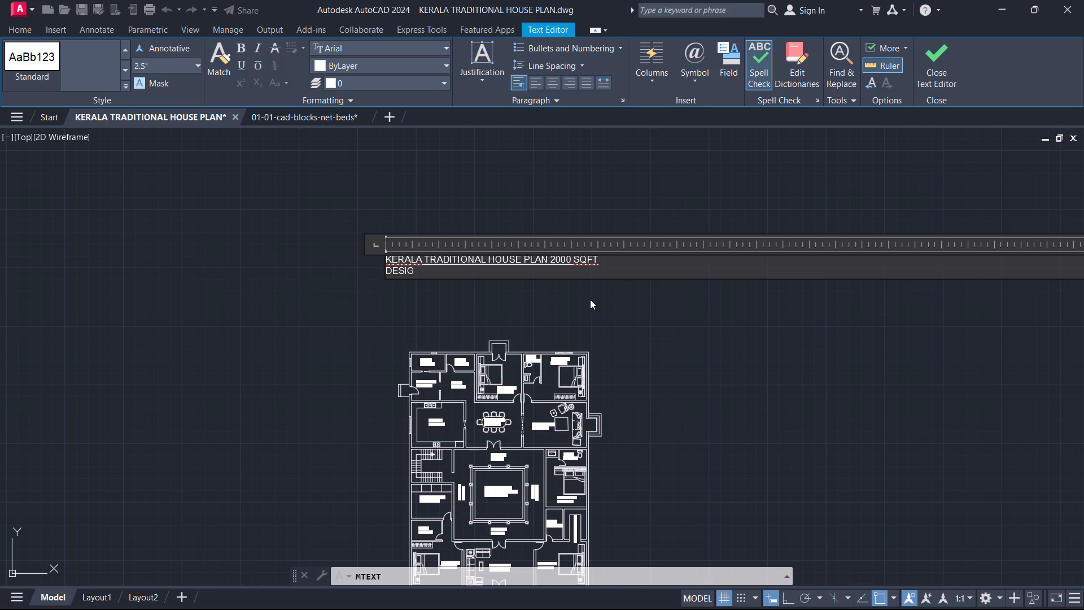
key("n")
type("ED F")
type("OR LAR")
key("BackSpace")
key("BackSpace")
key("BackSpace")
type("A LARGE FAMILY")
key("Return")
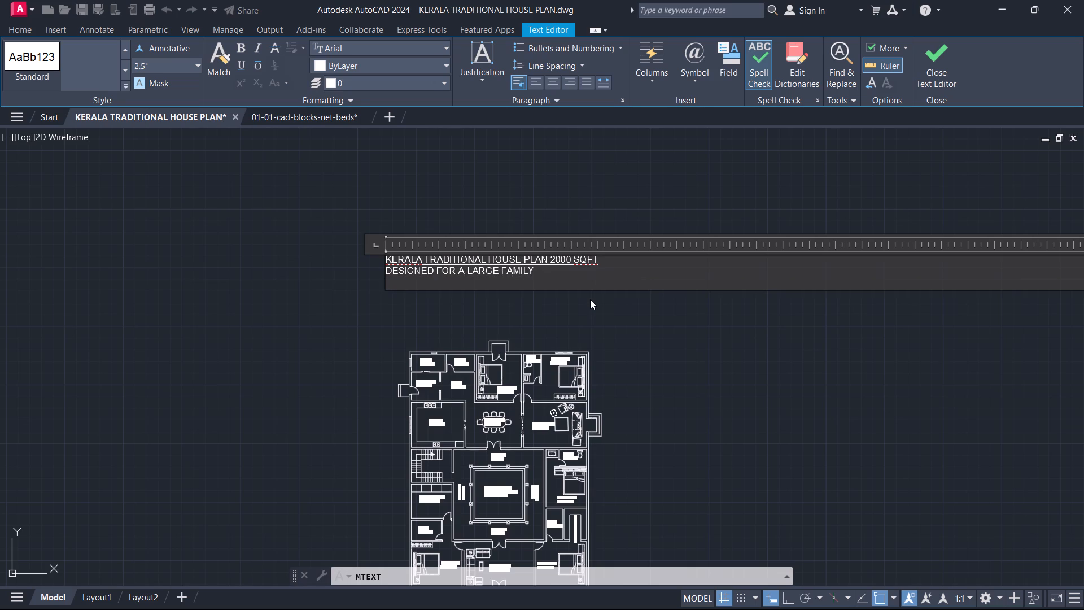
key("Up")
key("space")
key("space")
key("space")
key("space")
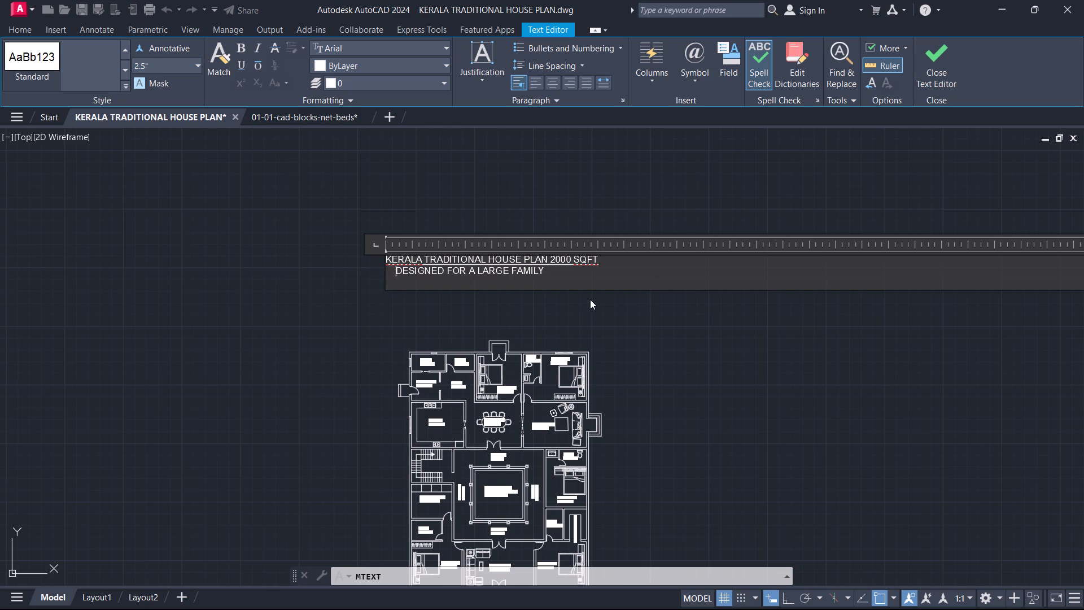
Add an underlined third line reading GROUND FLOOR below DESIGNED FOR A LARGE FAMILY.
key("Down")
type("gROU")
key("BackSpace")
key("BackSpace")
key("BackSpace")
key("BackSpace")
key("ctrl+u")
type("GROUND FLOOR")
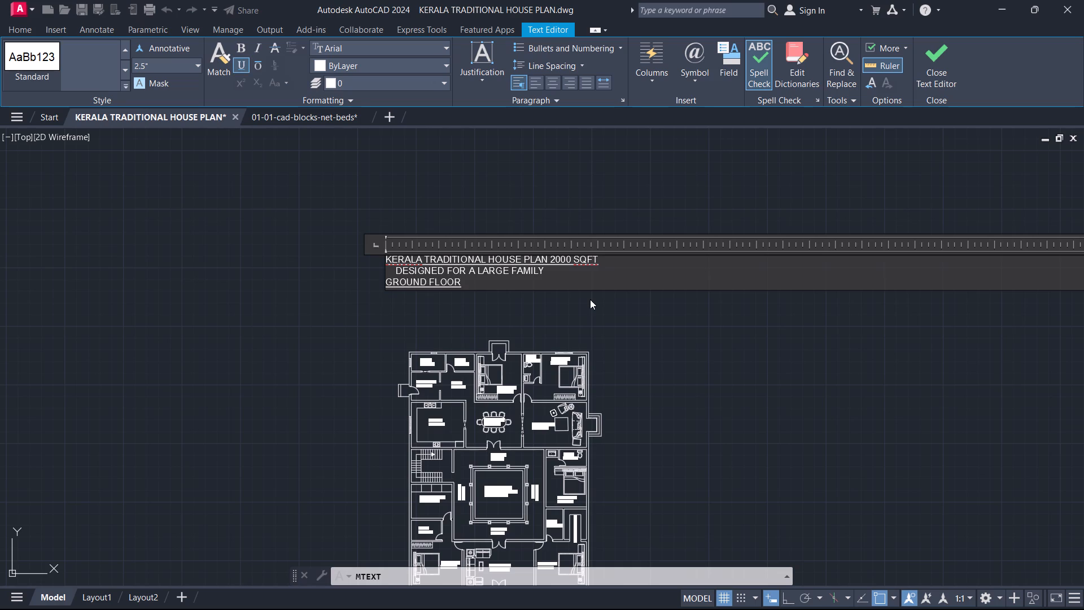
Complete the underlined third title line so it reads GROUND FLOOR PLAN.
key("space")
type("PLAN")
Indent the GROUND FLOOR PLAN line by twelve spaces from its beginning.
key("Left")
key("Left")
key("Left")
key("Left")
key("ctrl+Left")
key("ctrl+Left")
key("space")
key("space")
key("space")
key("space")
key("space")
key("space")
key("space")
key("space")
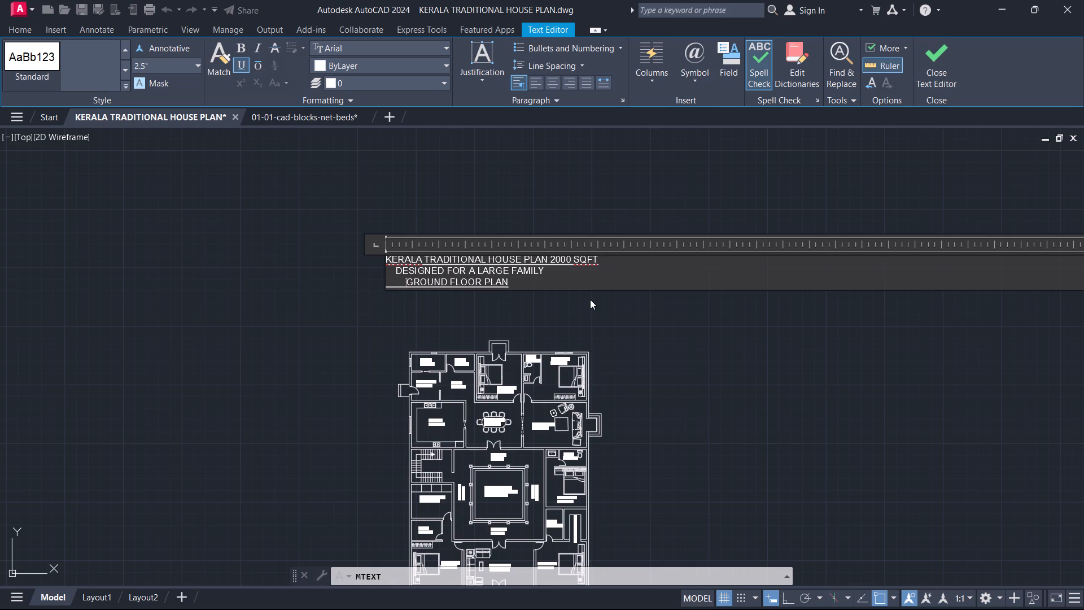
key("space")
key("space")
key("space")
key("space")
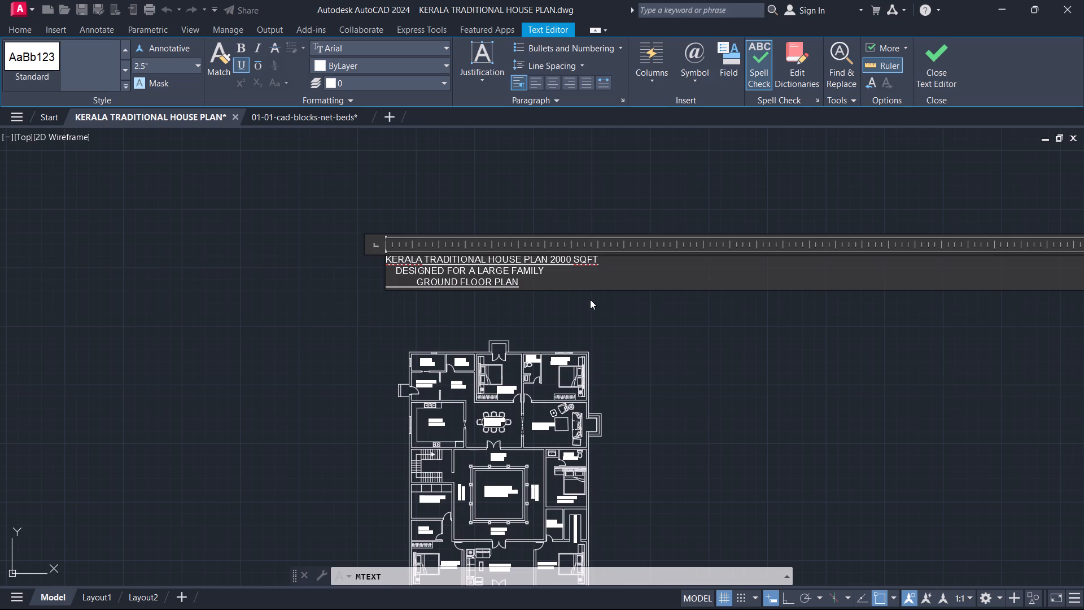
Remove the underline from the twelve blank spaces in front of GROUND FLOOR PLAN.
key("shift+Left")
key("shift+Left")
key("shift+Left")
key("shift+Left")
key("shift+Left")
key("shift+Left")
key("shift+Left")
key("shift+Left")
key("shift+Left")
key("shift+Left")
key("shift+Left")
key("shift+Left")
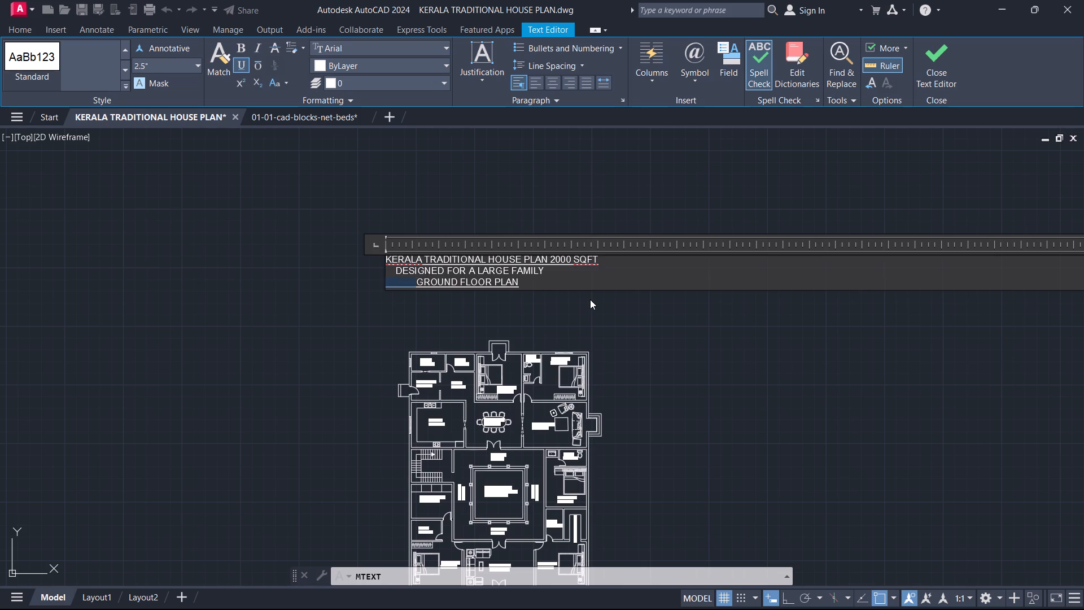
key("ctrl+u")
Add two more leading spaces to both the DESIGNED FOR A LARGE FAMILY and GROUND FLOOR PLAN lines.
key("Up")
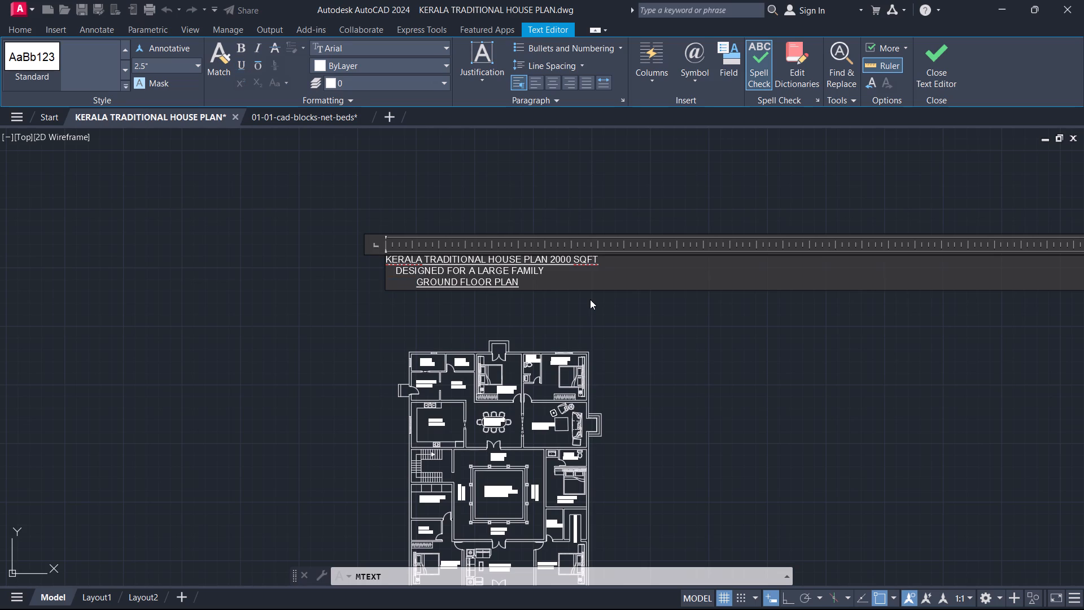
key("space")
key("space")
key("Down")
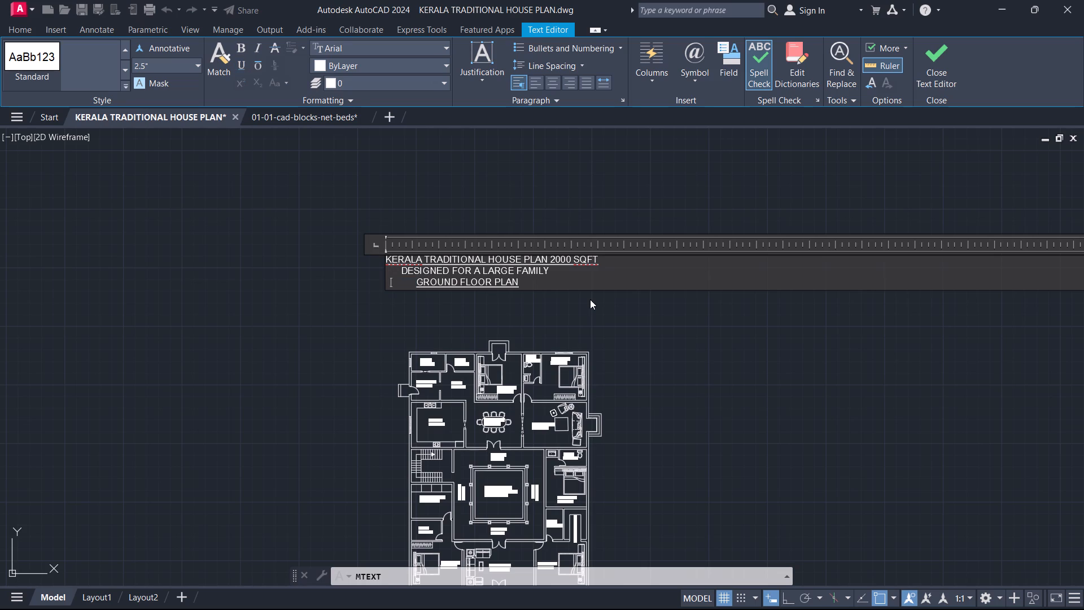
key("space")
key("space")
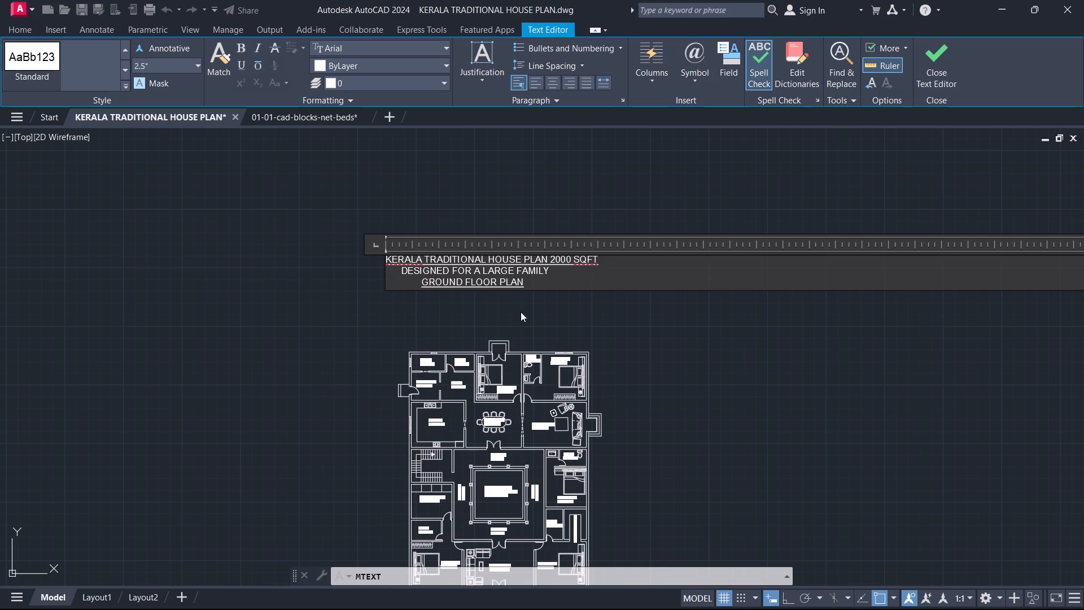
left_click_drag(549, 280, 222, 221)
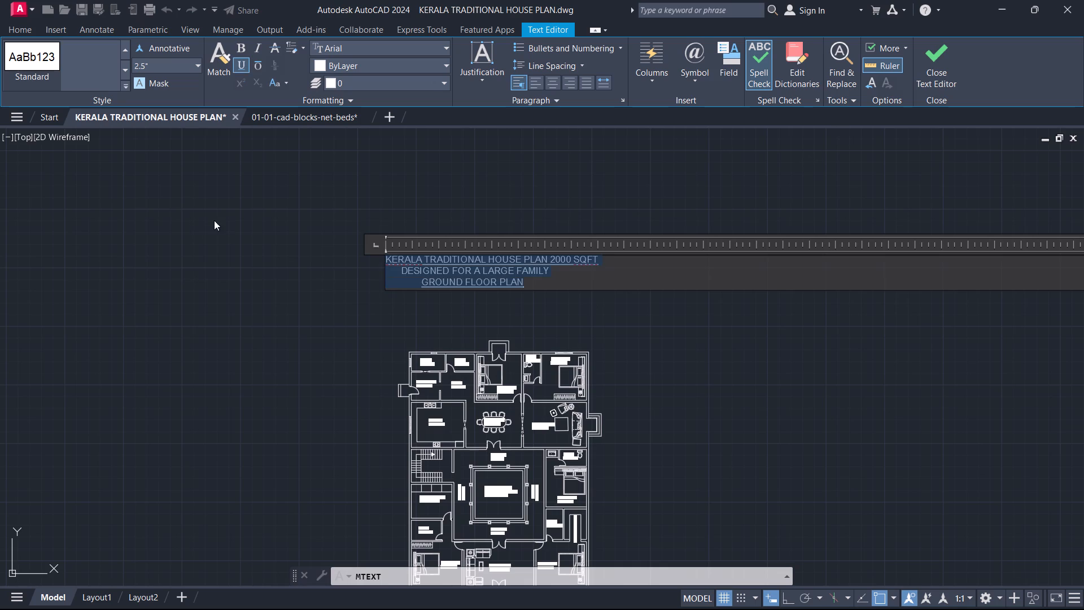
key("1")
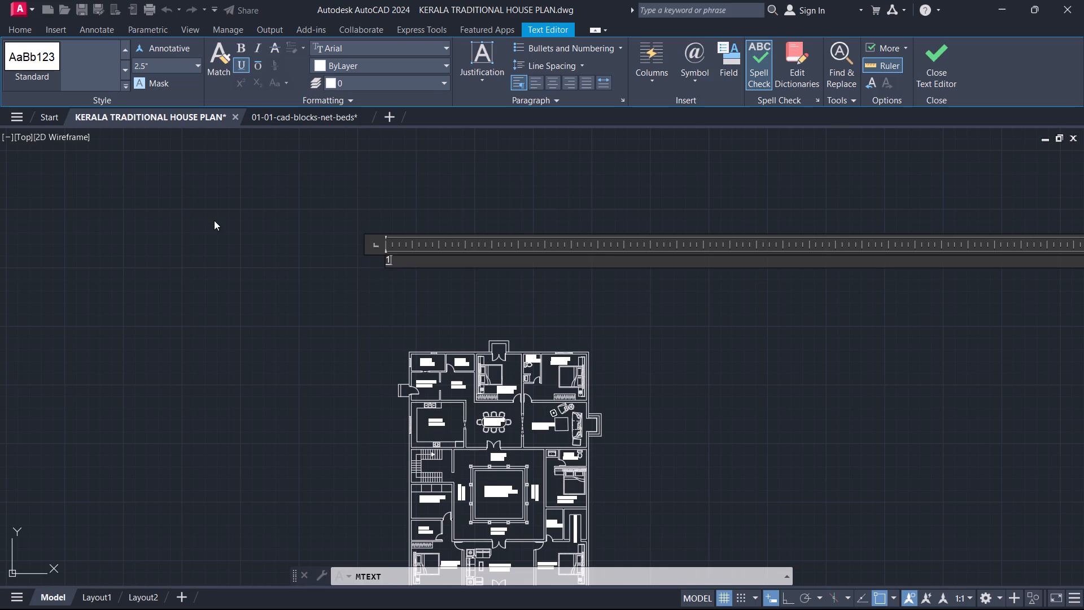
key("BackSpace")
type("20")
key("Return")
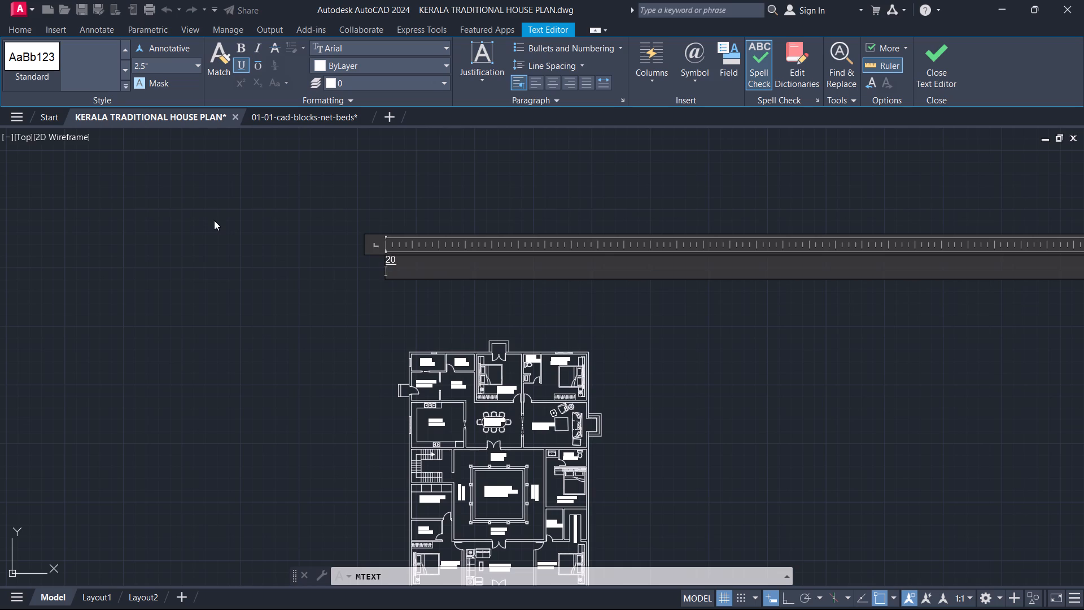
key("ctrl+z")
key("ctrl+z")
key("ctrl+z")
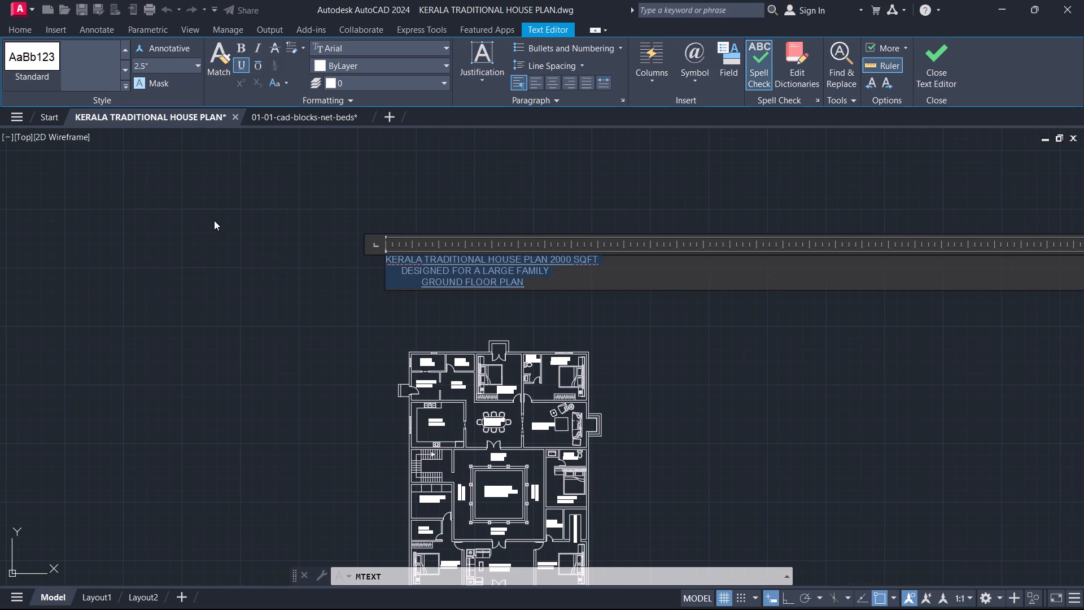
Set the text height of all three title lines to 20 and finish editing the text.
left_click(183, 62)
type("20")
key("Return")
left_click(940, 75)
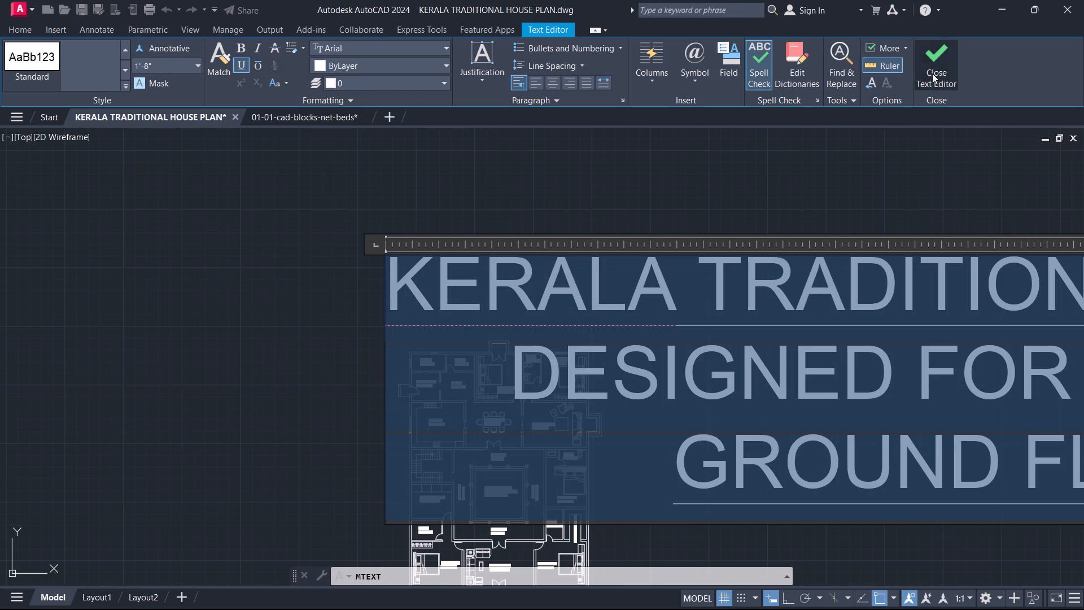
Move the three-line title down and across so it sits centred just above the north wall of the house plan.
scroll(509, 246, "up", 1)
left_click(496, 279)
key("m")
key("space")
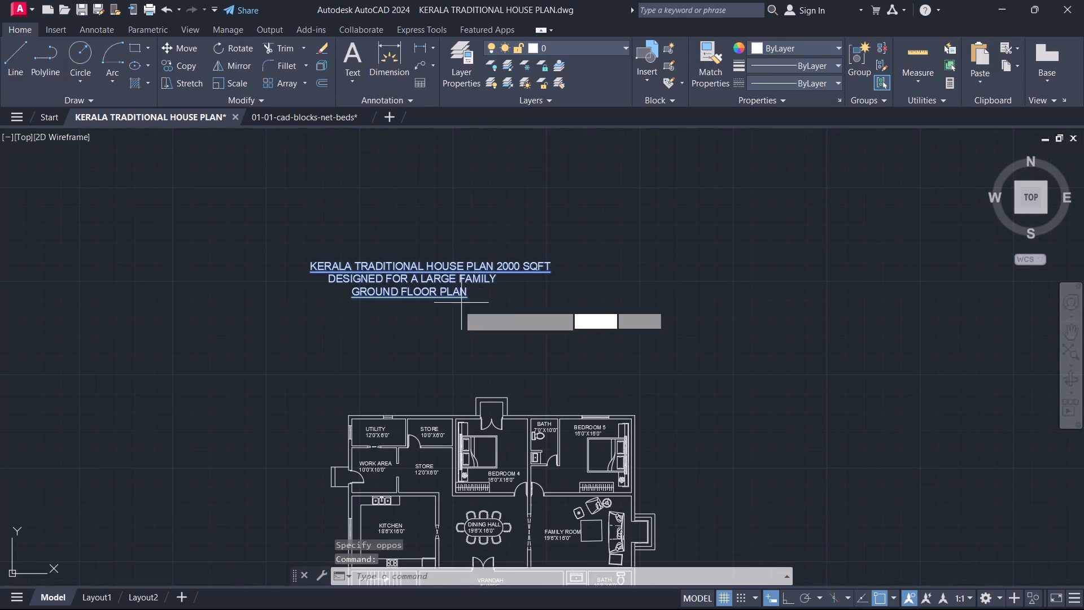
left_click(416, 262)
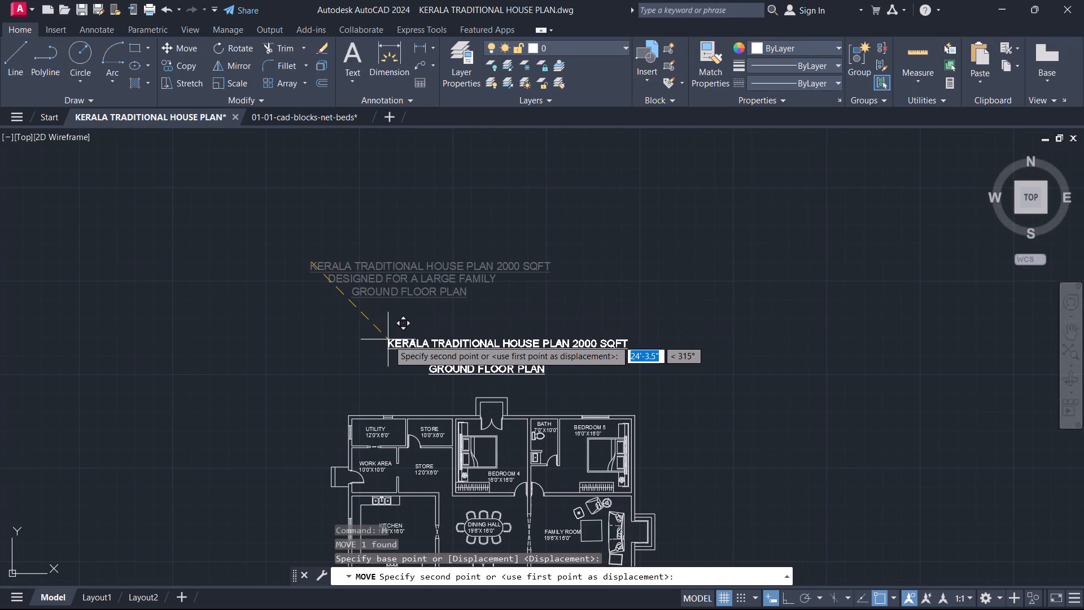
left_click(383, 341)
key("Escape")
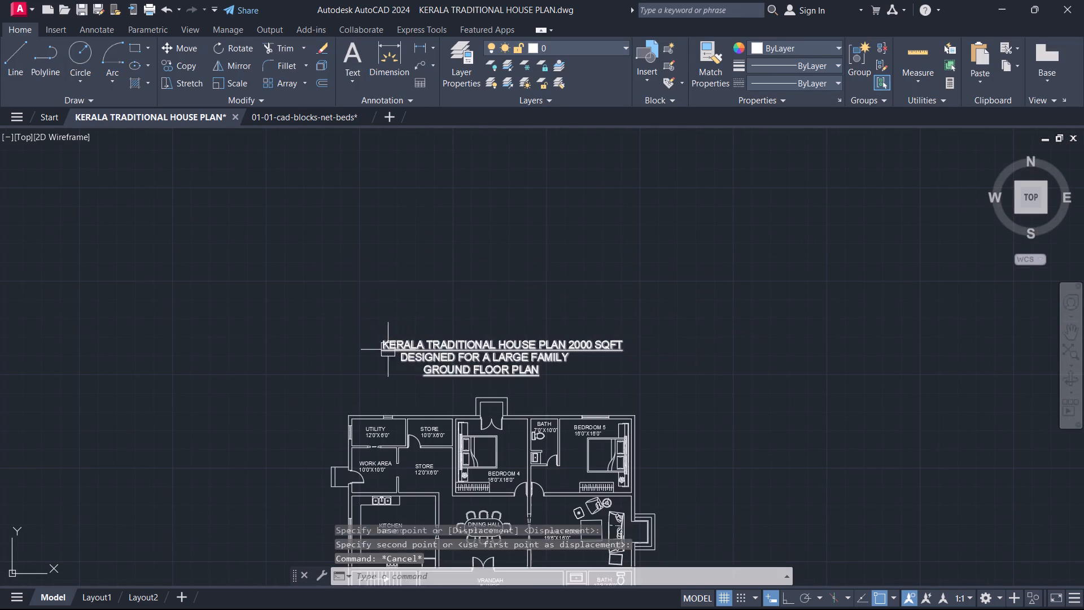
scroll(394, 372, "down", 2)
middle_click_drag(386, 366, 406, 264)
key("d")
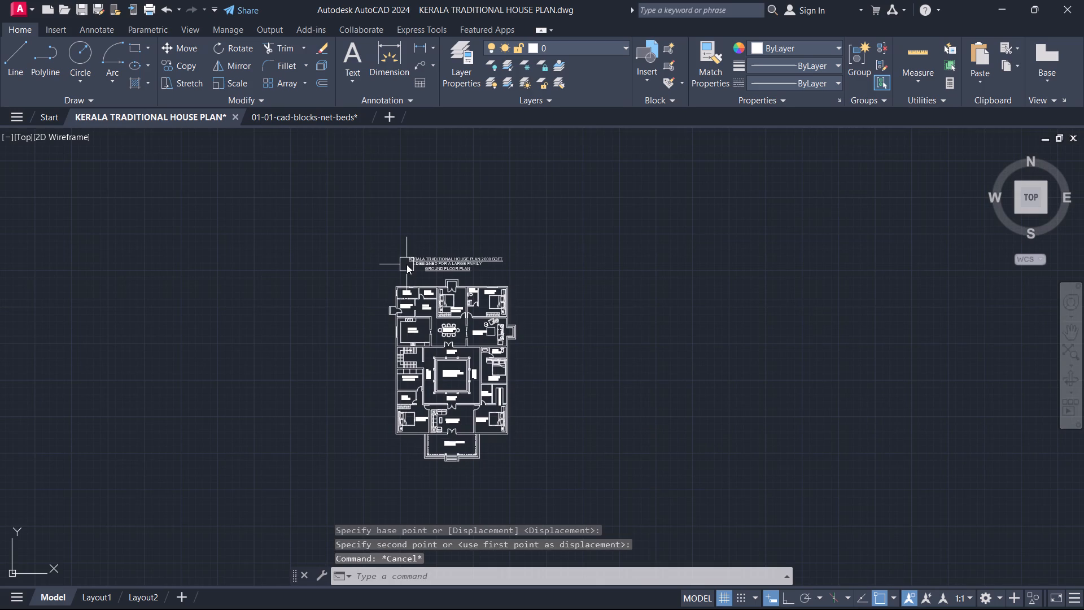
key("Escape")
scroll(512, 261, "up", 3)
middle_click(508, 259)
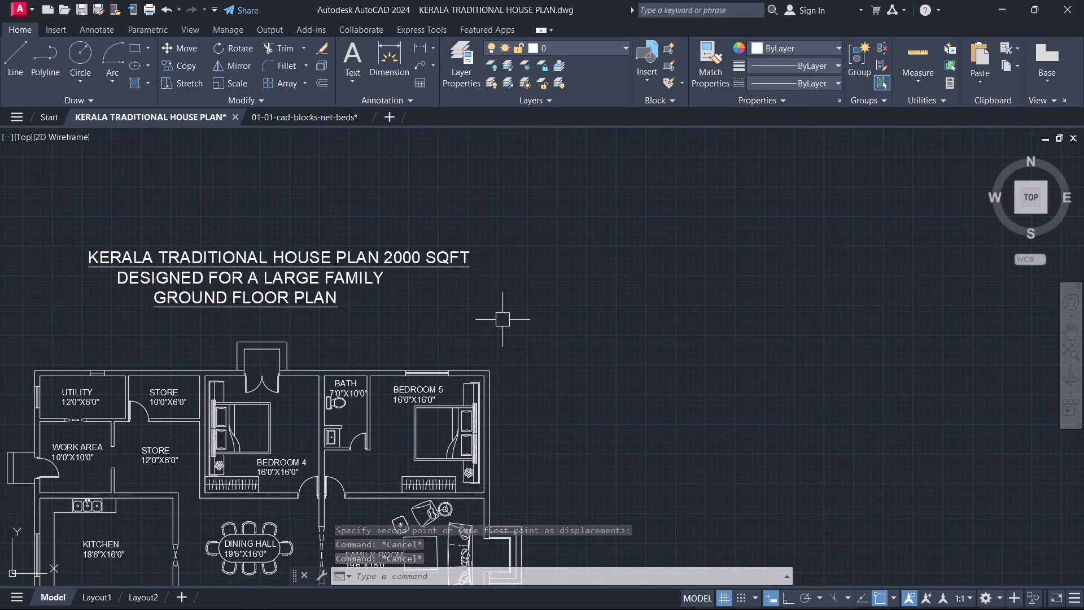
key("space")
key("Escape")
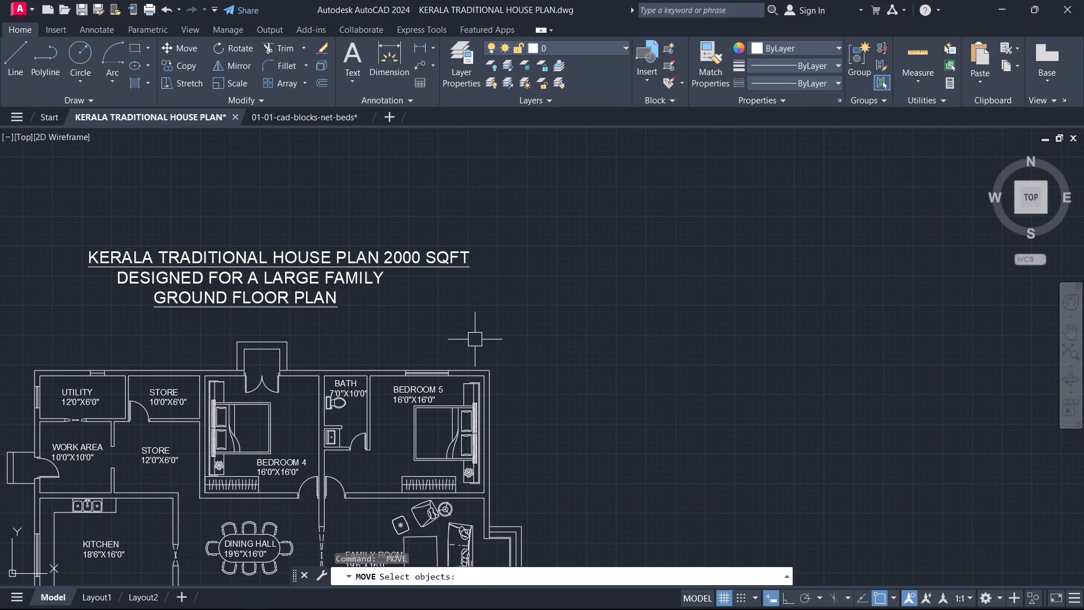
Draw a circle of about 2'-9" radius above BEDROOM 5, just east of the title text.
type("C")
key("space")
scroll(470, 340, "up", 2)
left_click(433, 312)
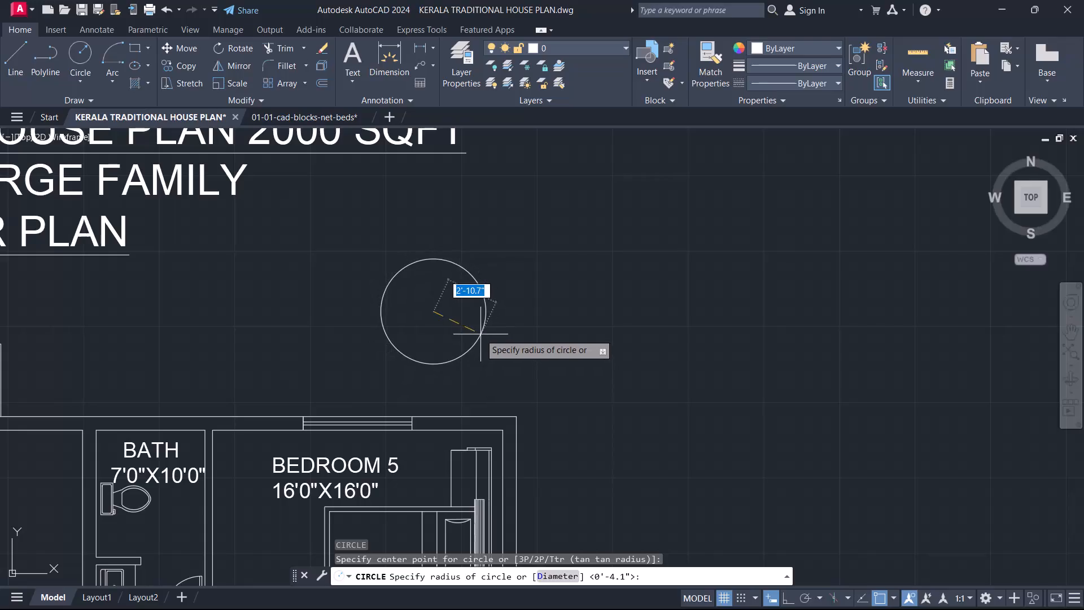
left_click(480, 329)
key("Escape")
Draw a vertical line from the circle's bottom quadrant up to its centre.
key("l")
key("space")
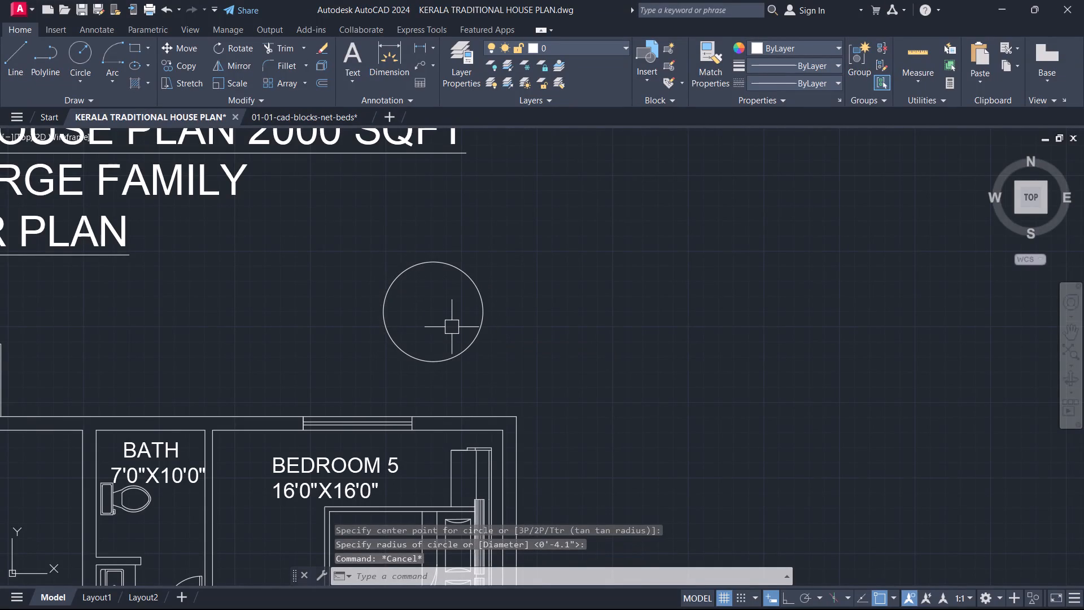
left_click(434, 350)
key("Escape")
key("space")
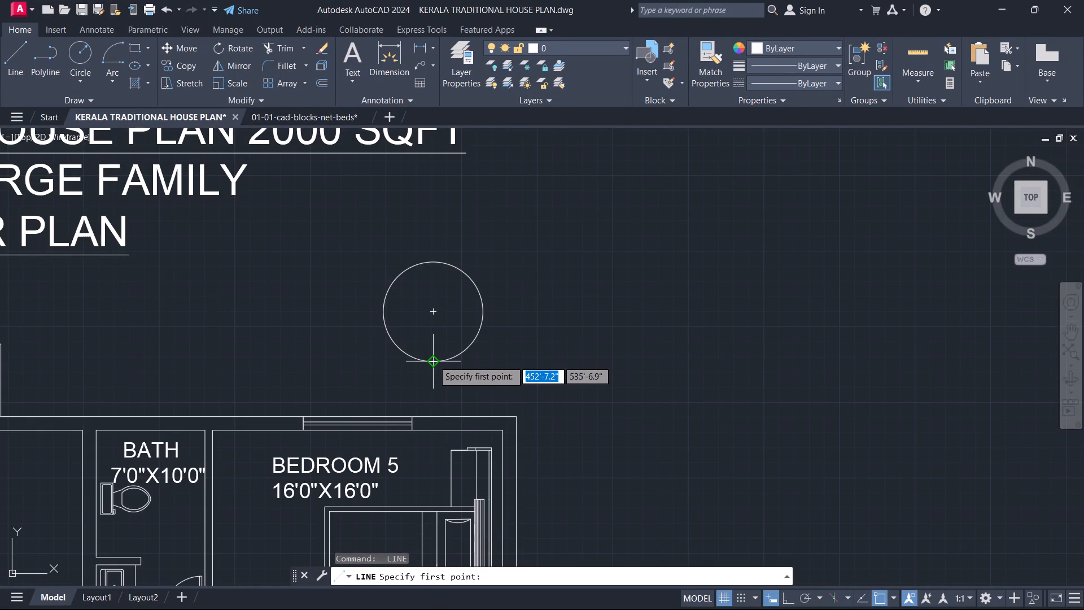
left_click(433, 361)
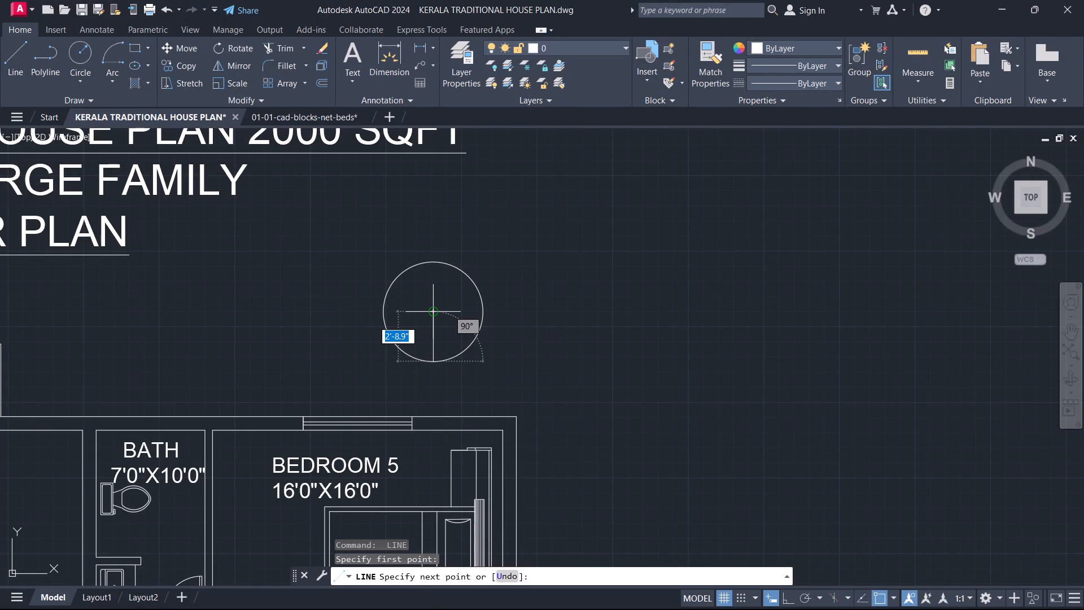
left_click(431, 310)
key("Escape")
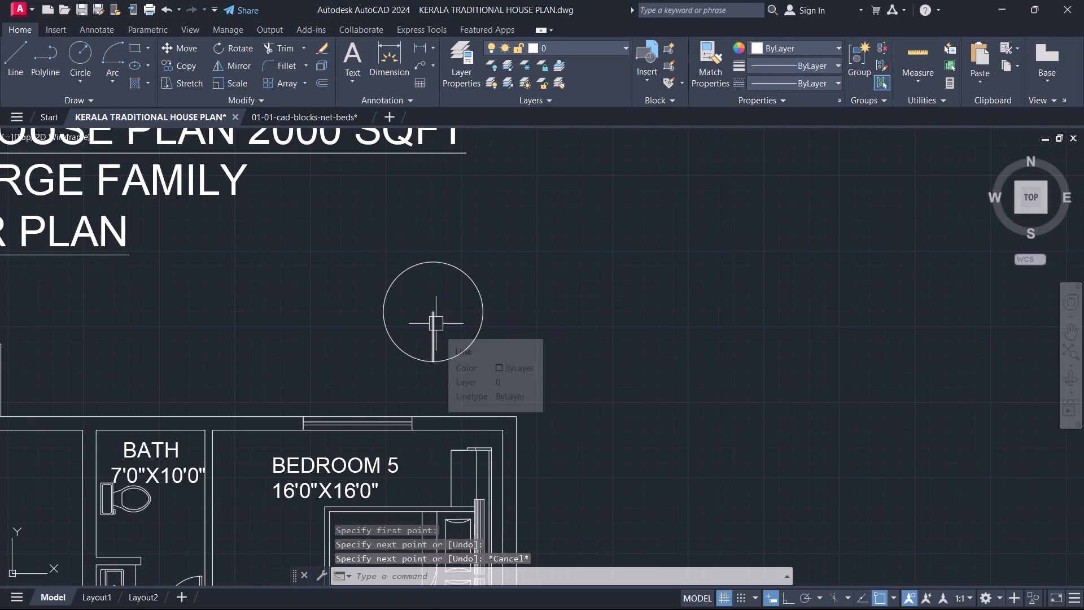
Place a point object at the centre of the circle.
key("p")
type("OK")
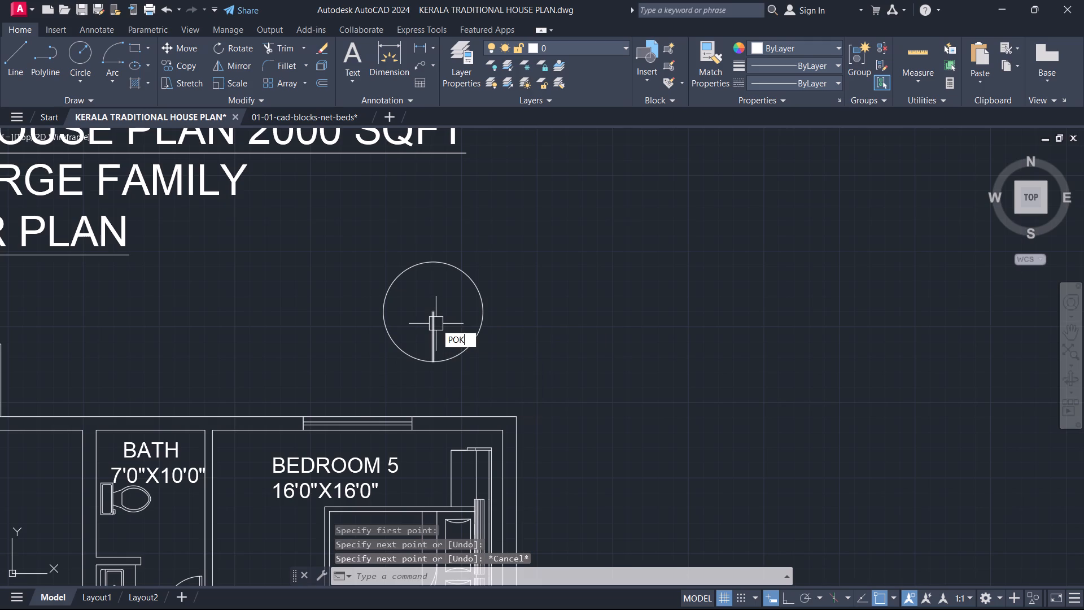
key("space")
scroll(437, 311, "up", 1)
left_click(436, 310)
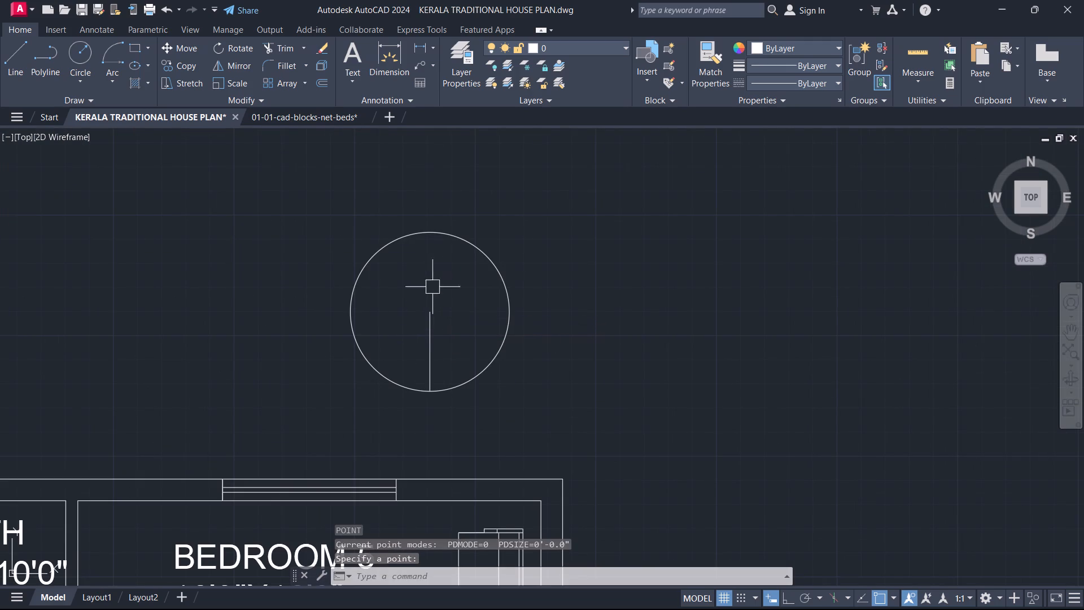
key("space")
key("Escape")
Draw an inscribed three-sided polygon of about 1'-2" radius at the circle's centre, with its apex pointing straight north.
type("POL")
key("space")
key("space")
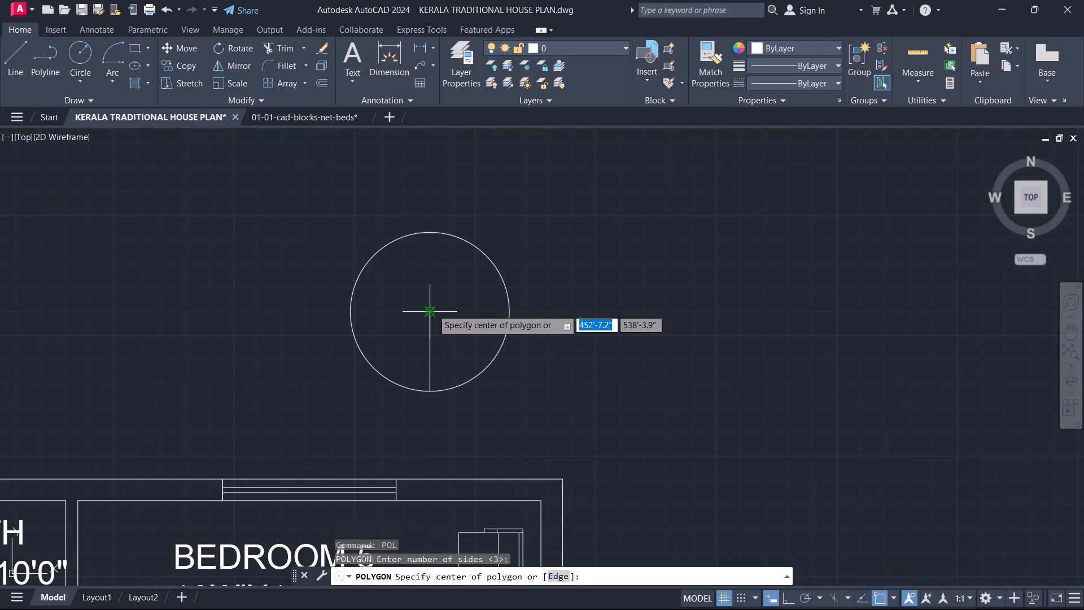
left_click(432, 309)
left_click_drag(451, 343, 433, 309)
scroll(426, 282, "up", 1)
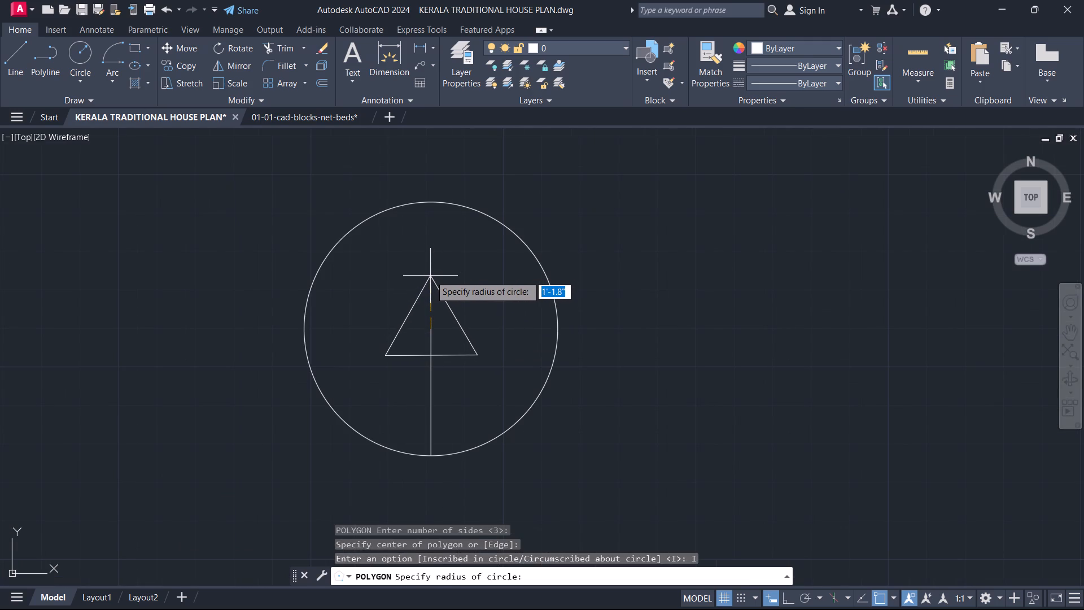
key("F8")
left_click(430, 276)
key("Escape")
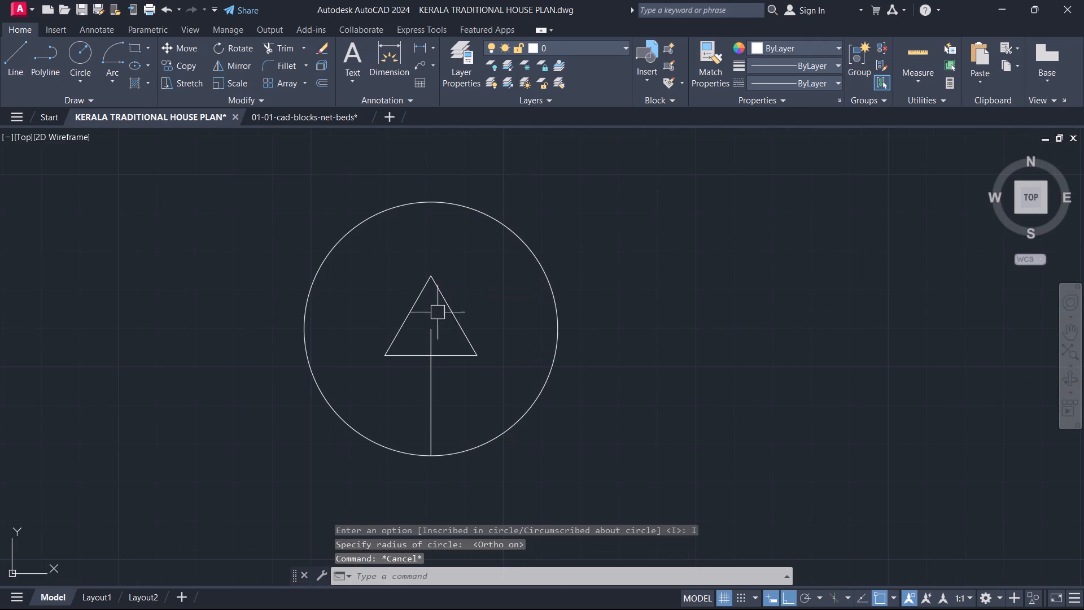
Trim the part of the vertical line that lies inside the triangle.
type("TR")
key("space")
left_click_drag(445, 337, 435, 334)
left_click(422, 326)
key("Escape")
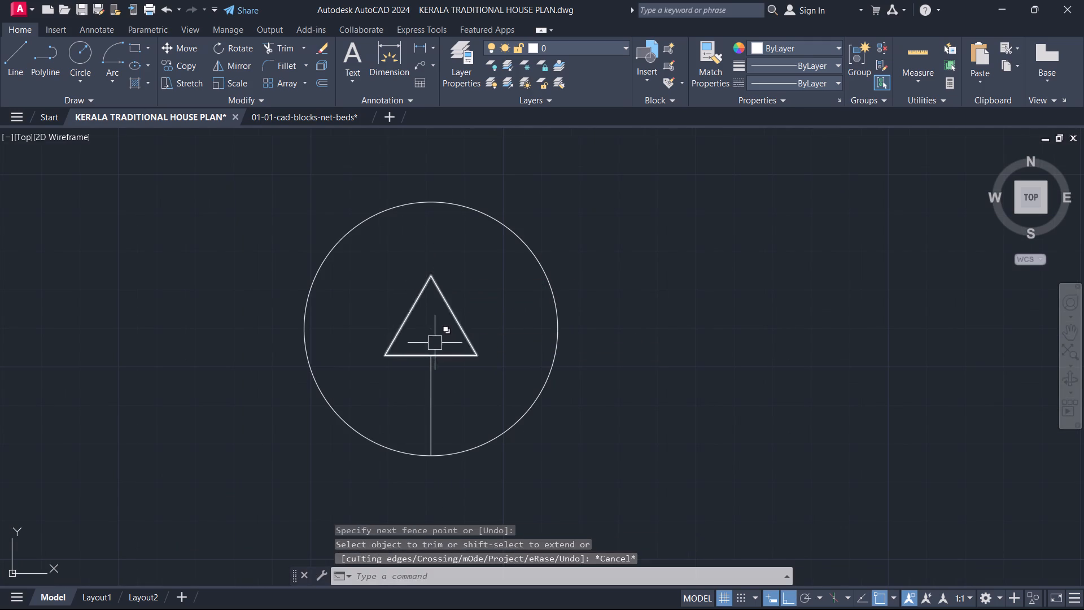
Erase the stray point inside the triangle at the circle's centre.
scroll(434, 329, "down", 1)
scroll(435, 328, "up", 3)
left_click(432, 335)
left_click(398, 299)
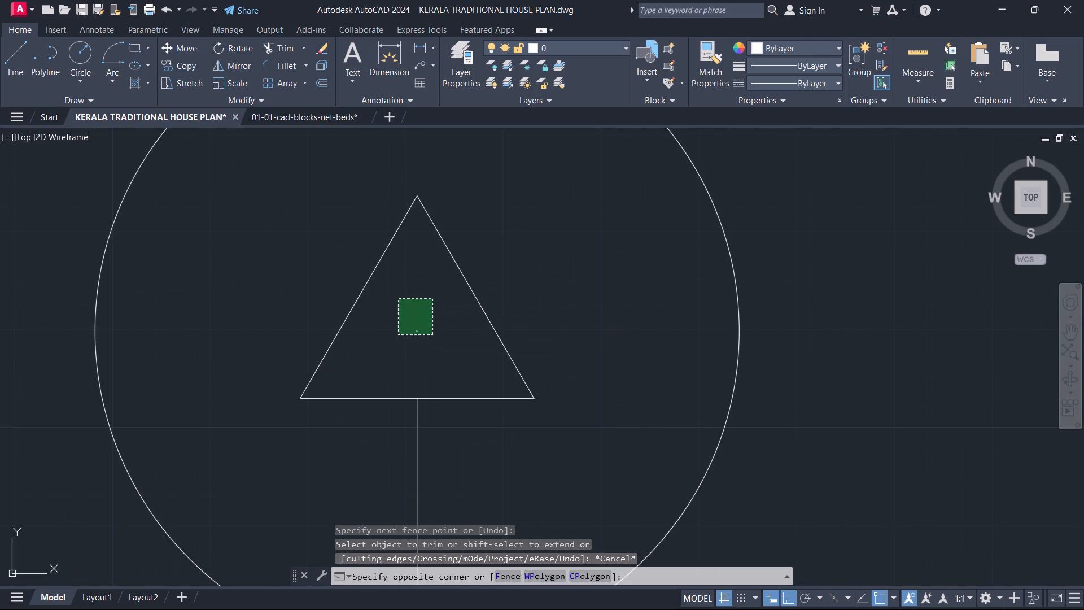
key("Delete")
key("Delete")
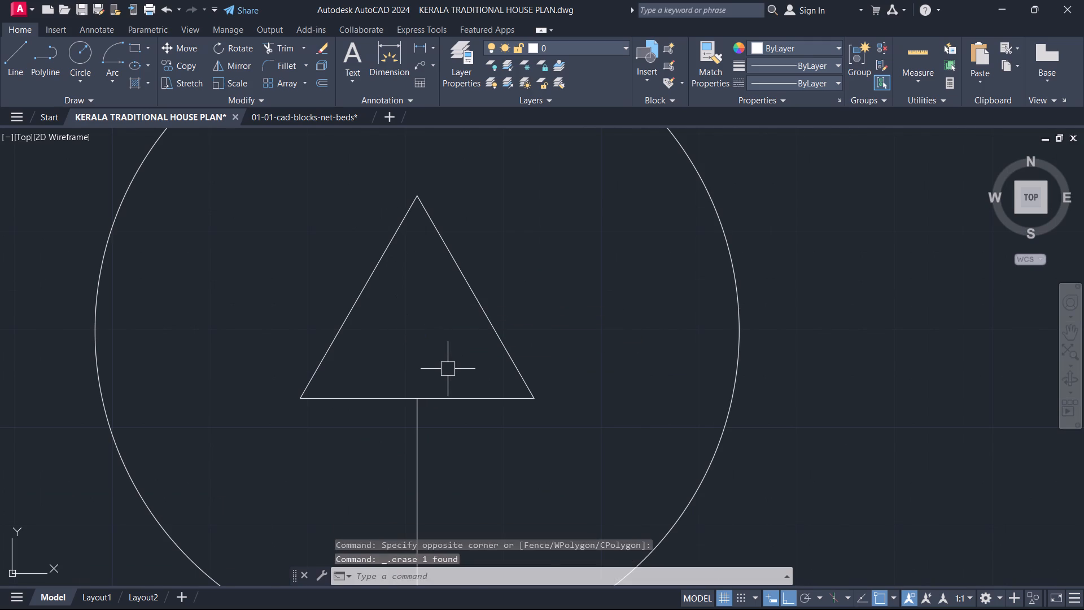
Move the circle, triangle and vertical line of the north symbol together slightly upward, away from the plan.
scroll(448, 369, "down", 3)
middle_click_drag(470, 416, 549, 326)
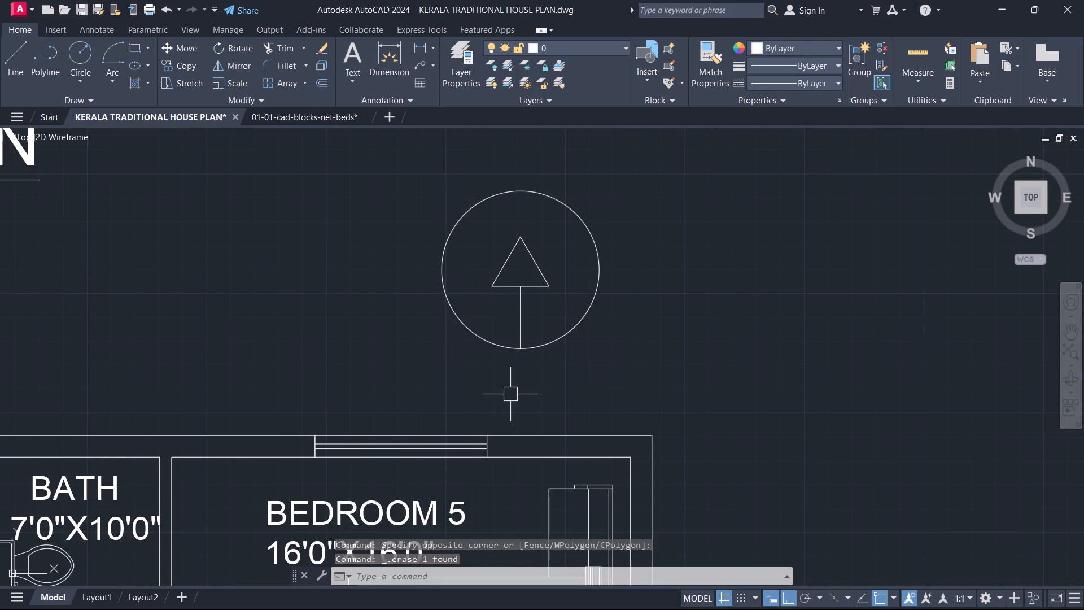
scroll(501, 307, "down", 2)
left_click_drag(543, 348, 537, 343)
left_click(482, 249)
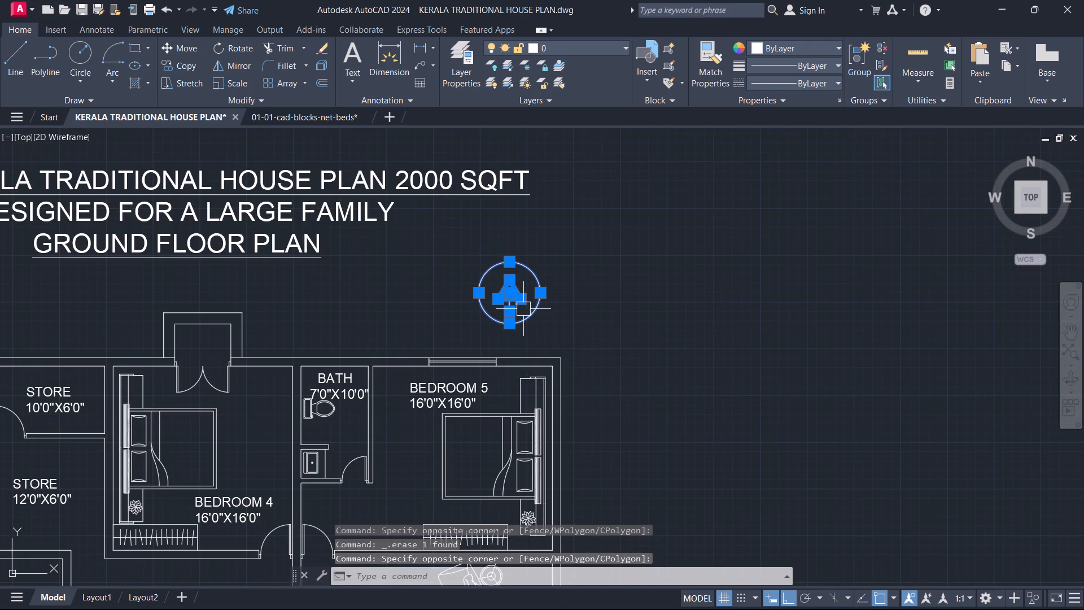
type("M")
key("space")
scroll(523, 323, "up", 3)
left_click(500, 286)
left_click(500, 255)
key("Escape")
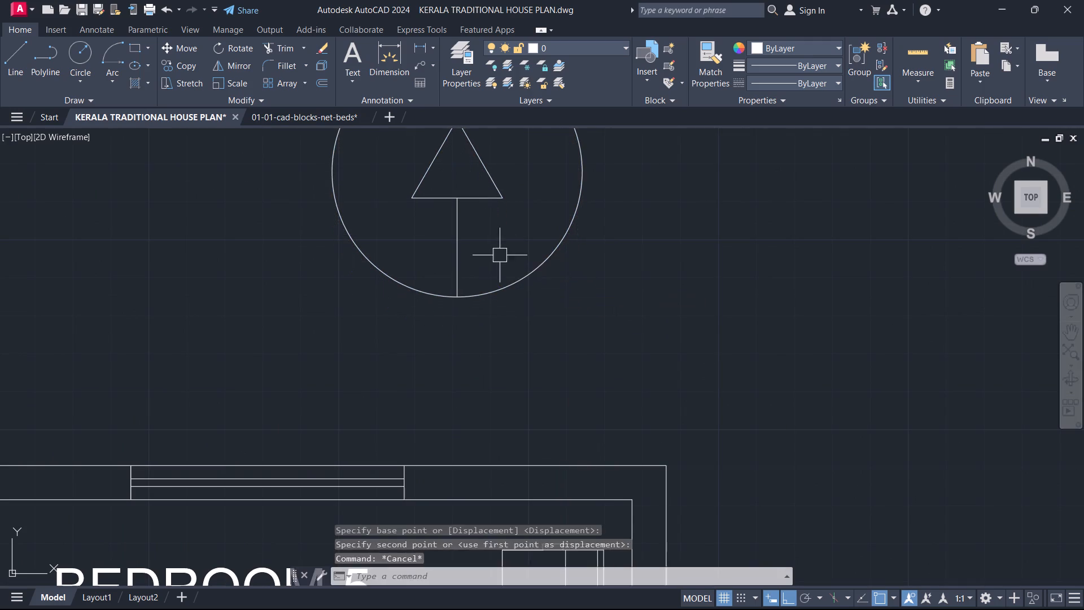
Add the multiline text "N" just below the north symbol's circle, with a text height of 1'-6".
scroll(499, 257, "down", 3)
middle_click_drag(499, 257, 561, 365)
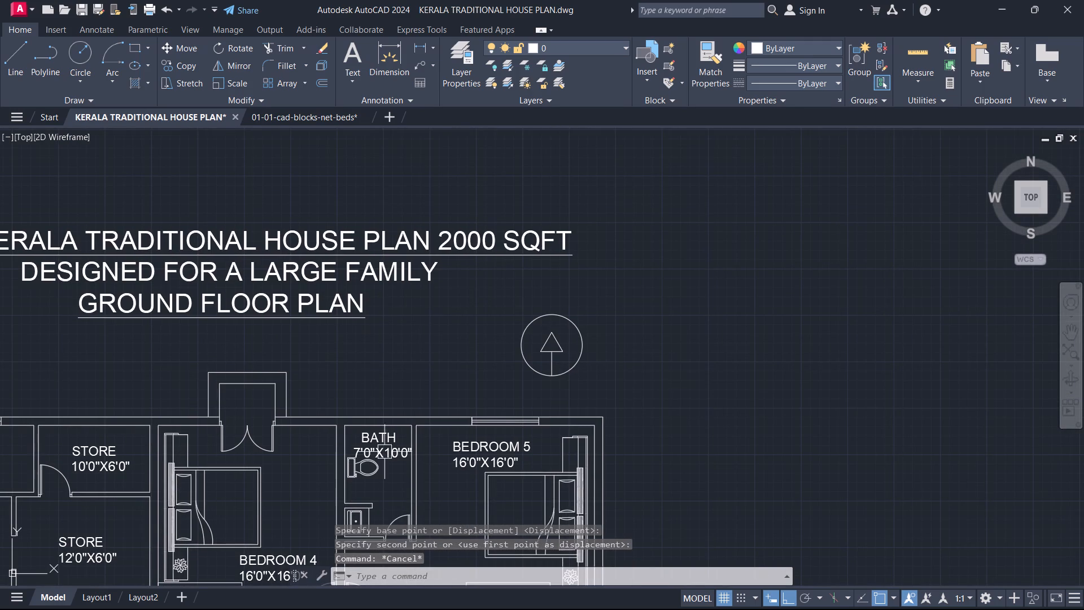
scroll(481, 415, "up", 1)
key("t")
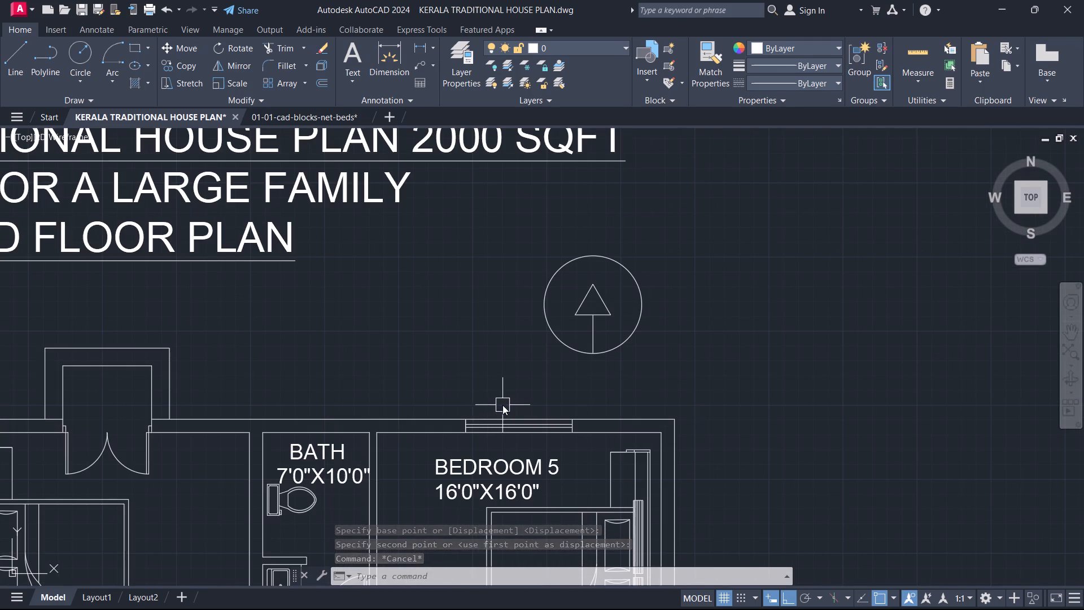
key("space")
left_click(574, 374)
left_click(612, 387)
key("n")
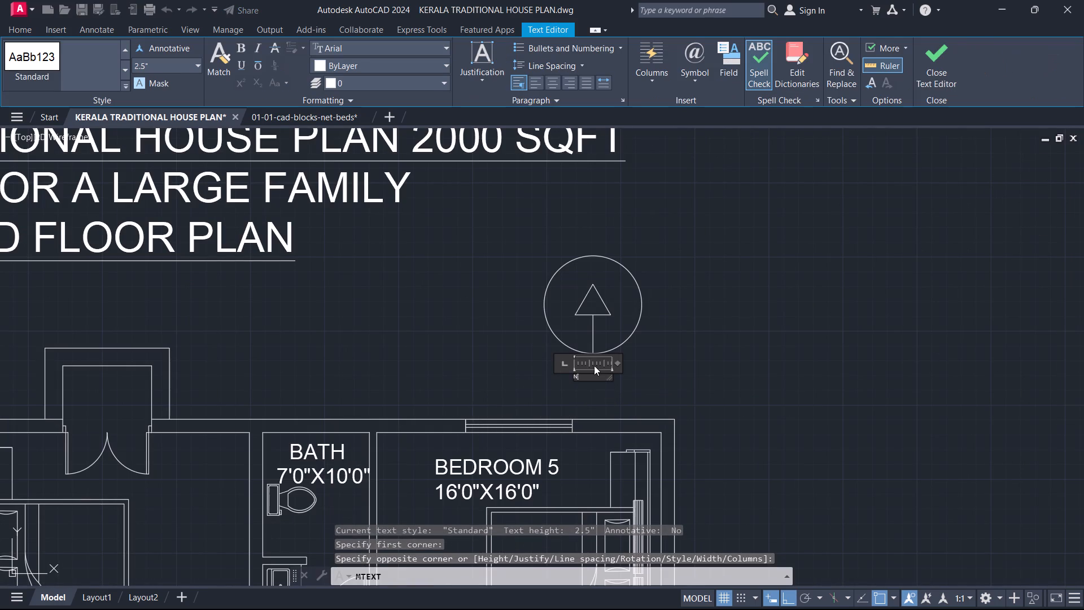
key("ctrl+a")
left_click(154, 67)
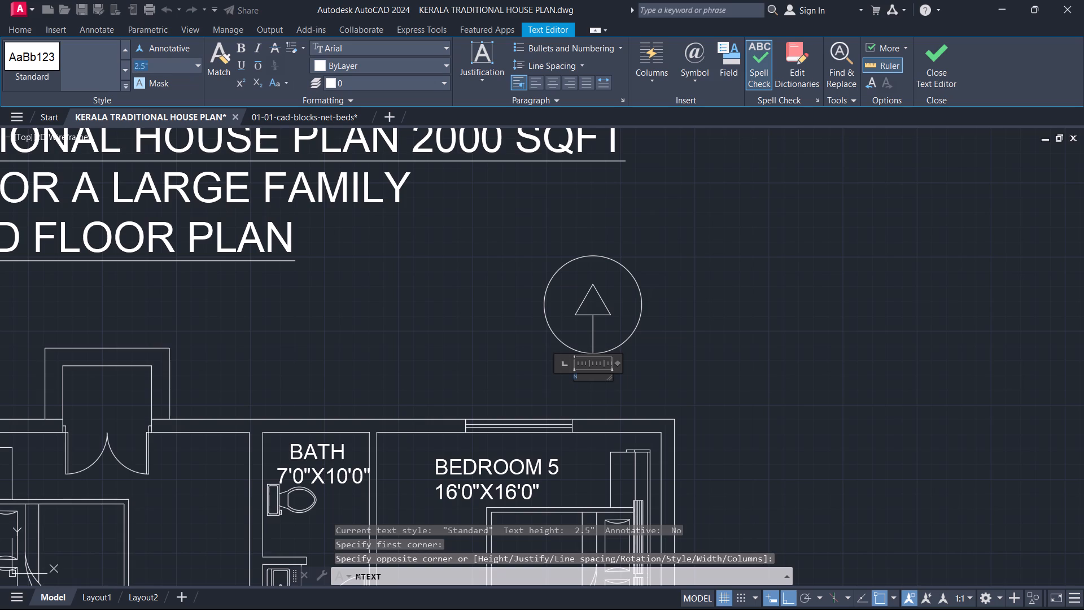
type("1'6")
key("Return")
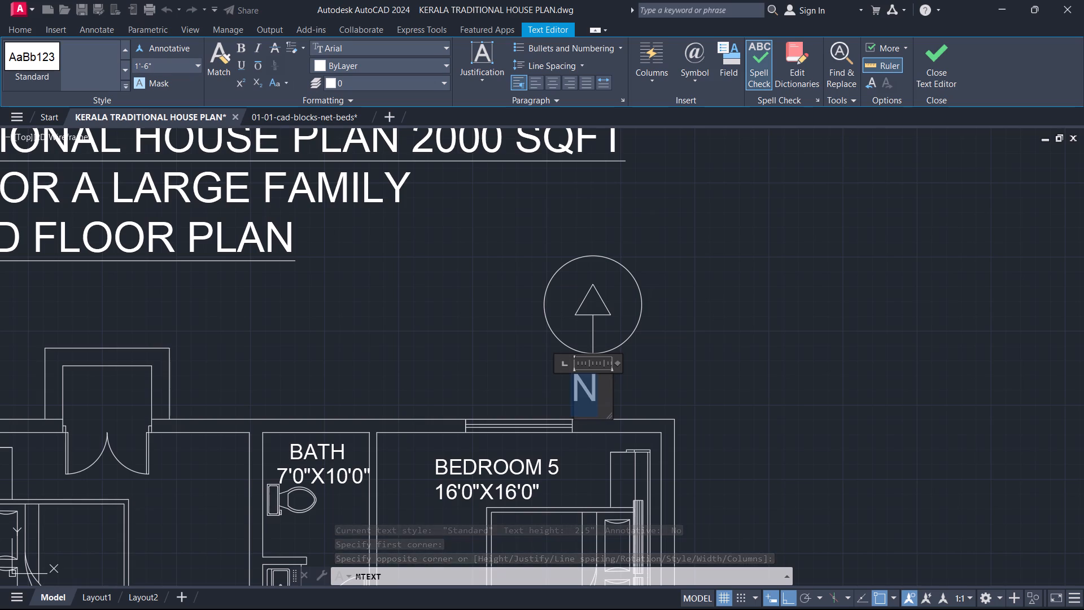
left_click(934, 67)
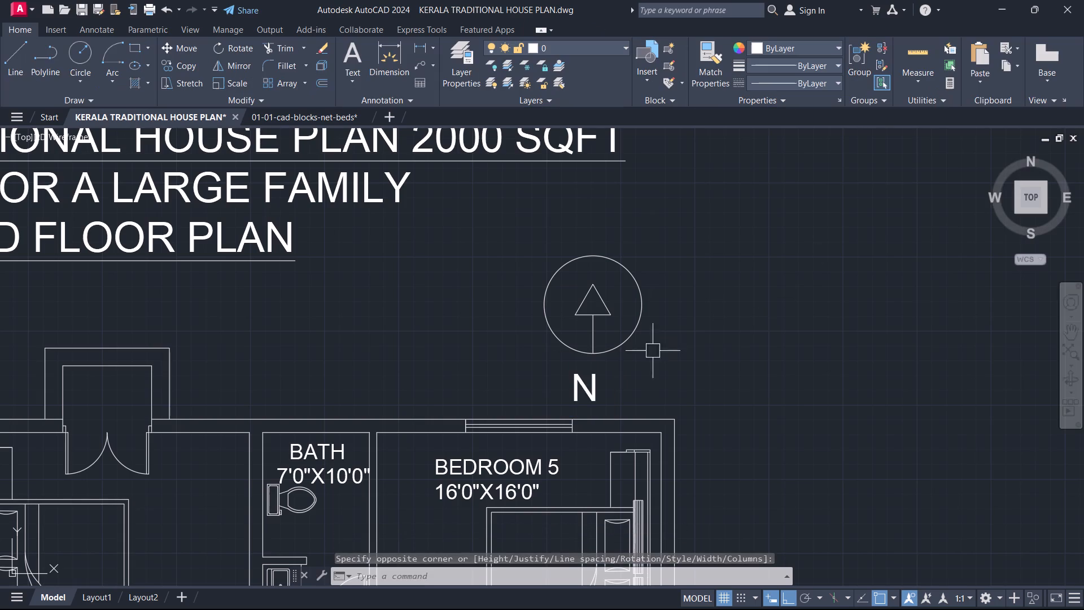
Turn Ortho off and move the N so it sits centred directly beneath the north symbol's vertical line.
scroll(598, 369, "up", 2)
left_click(601, 416)
left_click(524, 396)
type("M")
key("space")
scroll(550, 432, "up", 2)
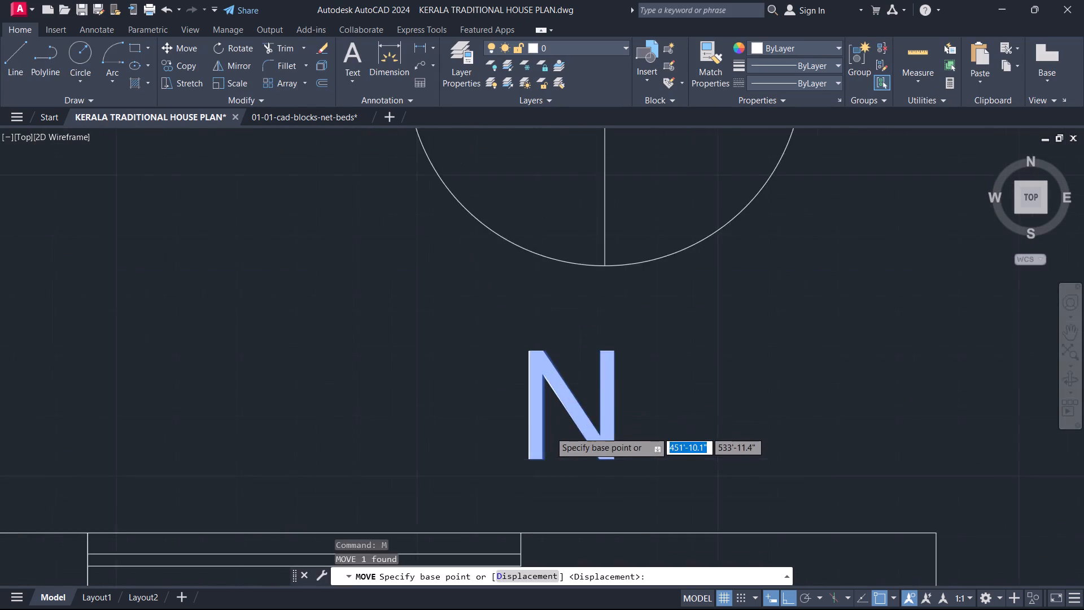
left_click(582, 389)
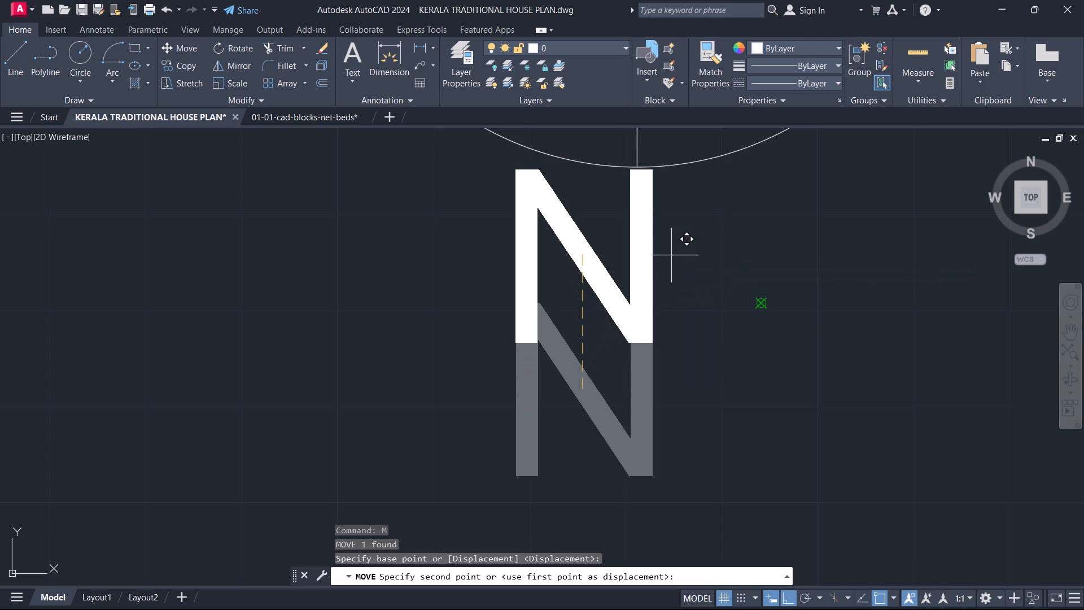
key("F8")
left_click(639, 280)
key("Escape")
scroll(615, 288, "down", 5)
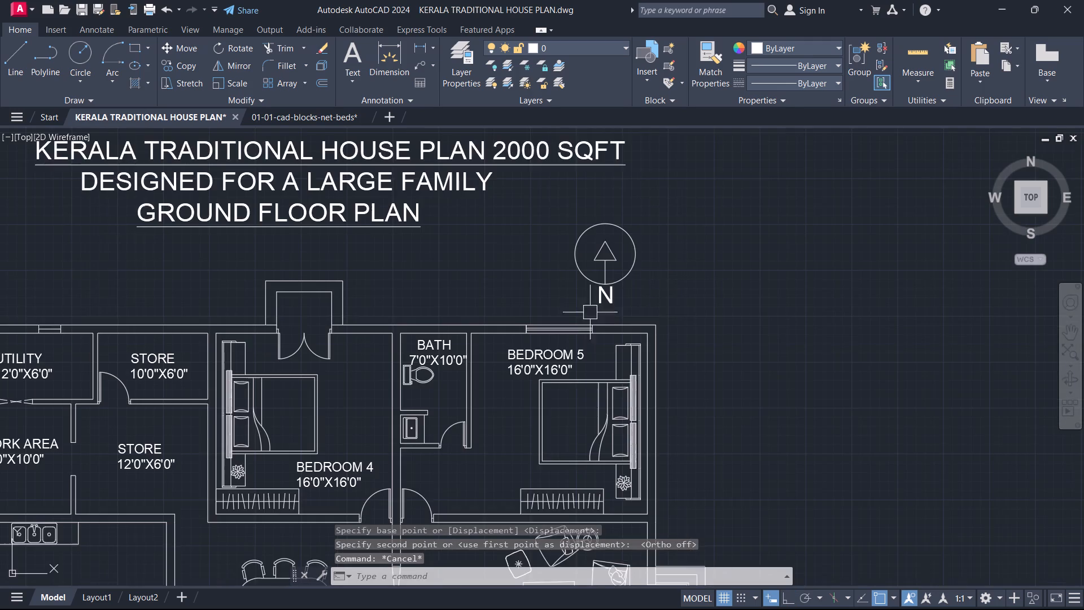
Check the placement of the title and the north symbol above the house plan.
middle_click_drag(583, 324, 610, 287)
scroll(547, 337, "down", 1)
middle_click_drag(554, 356, 641, 320)
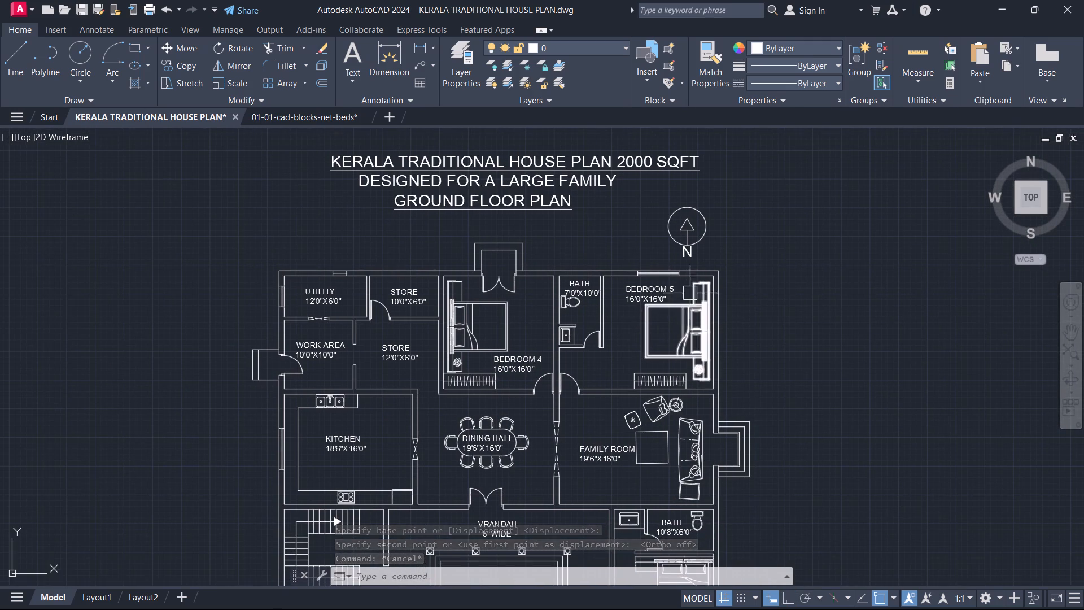
scroll(705, 283, "up", 2)
scroll(667, 263, "down", 1)
middle_click_drag(667, 263, 686, 335)
scroll(686, 335, "down", 1)
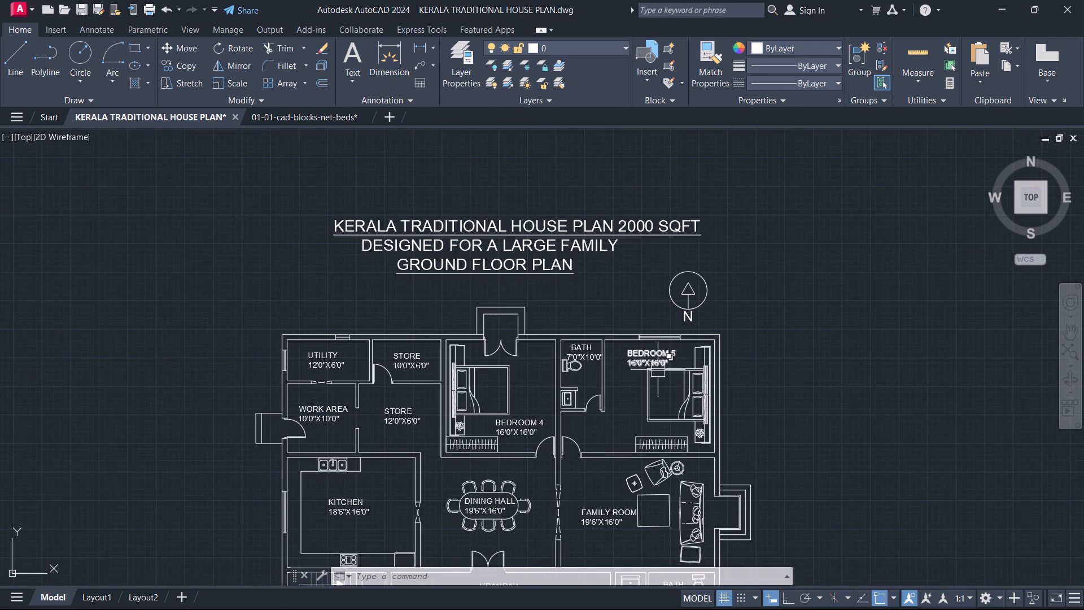
Open the plot settings for the house plan.
scroll(624, 390, "down", 1)
middle_click_drag(624, 390, 631, 276)
type("DW")
key("space")
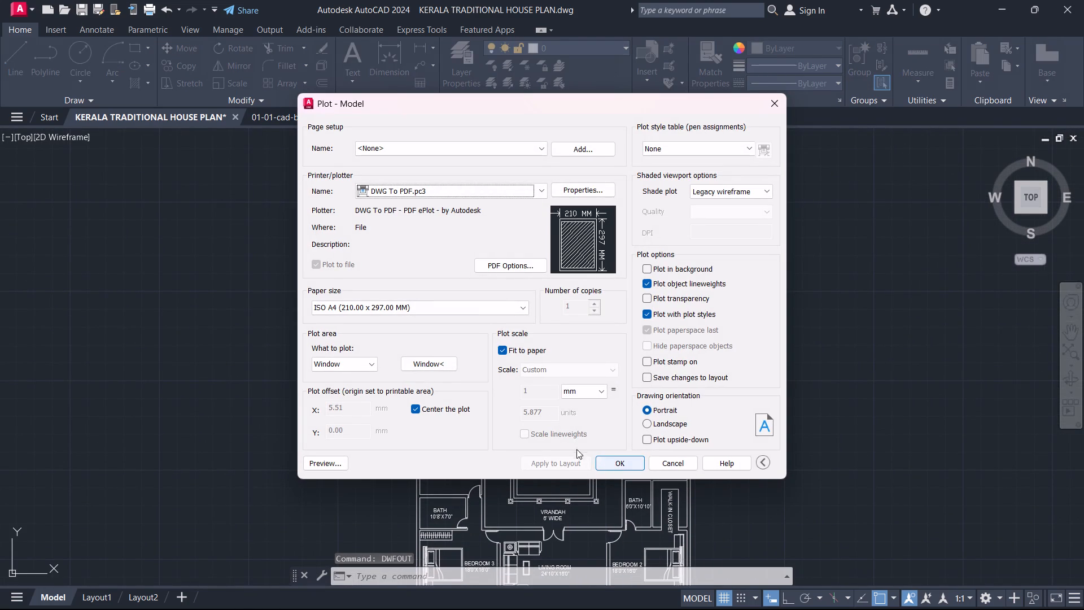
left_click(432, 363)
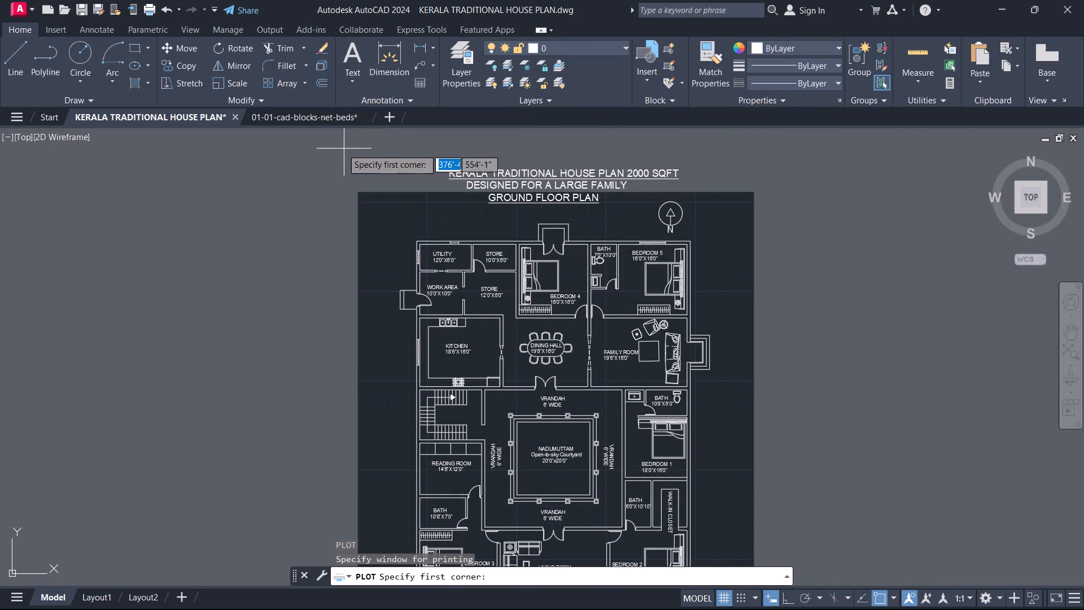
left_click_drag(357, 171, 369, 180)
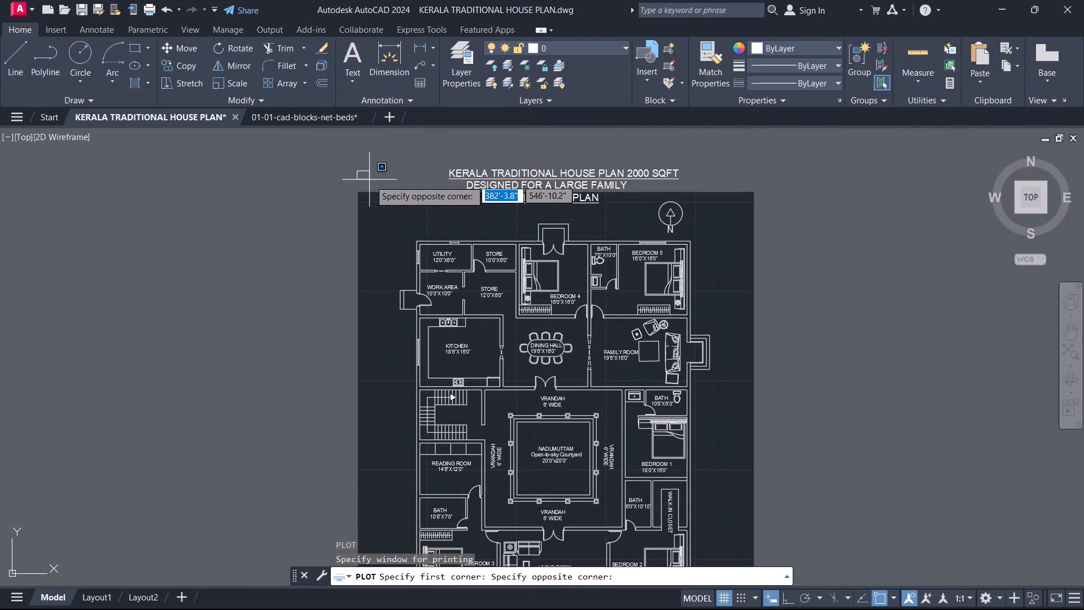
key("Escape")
Define the plot window around the whole ground floor plan, including its title and north symbol.
left_click(444, 365)
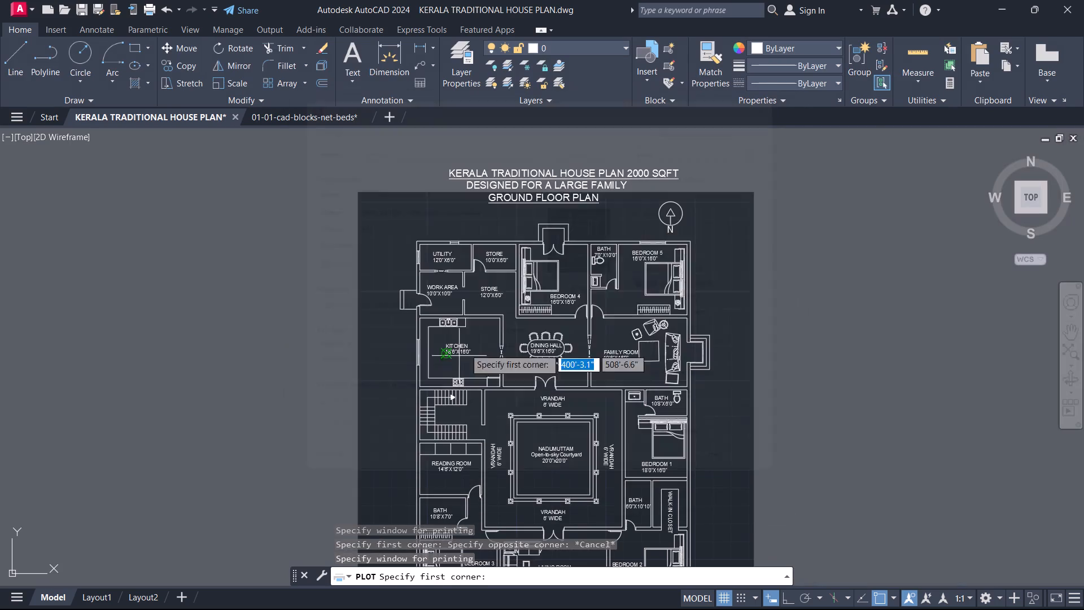
scroll(430, 204, "down", 2)
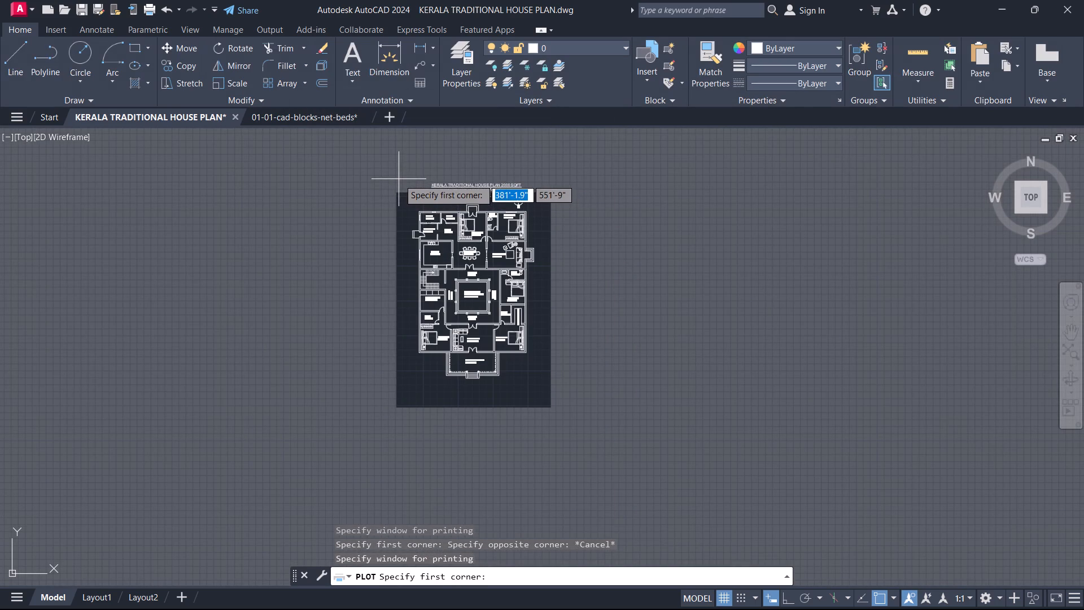
left_click_drag(401, 176, 545, 385)
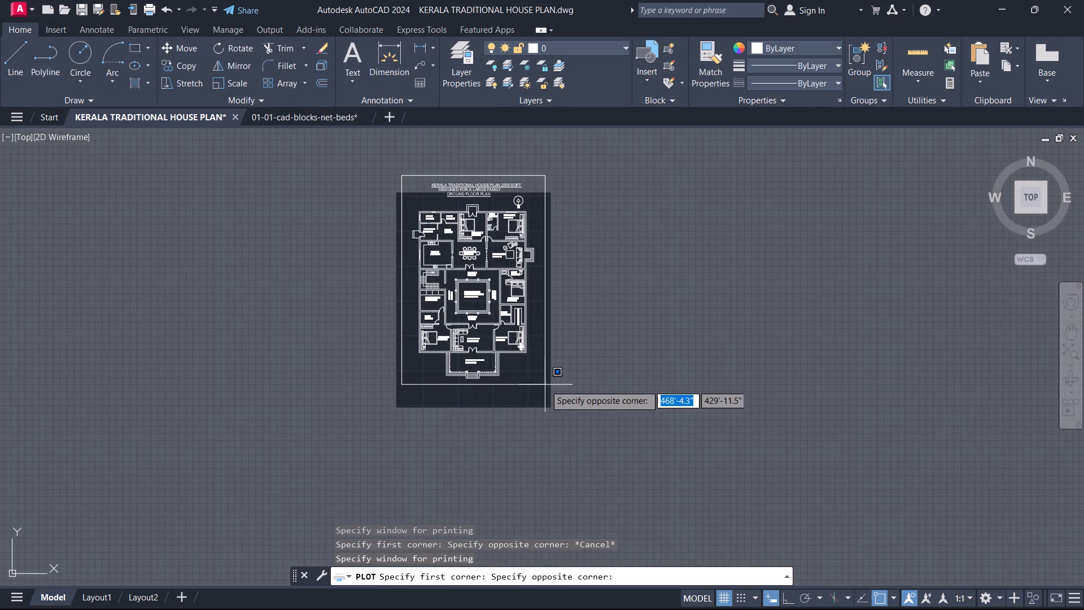
left_click_drag(545, 385, 539, 397)
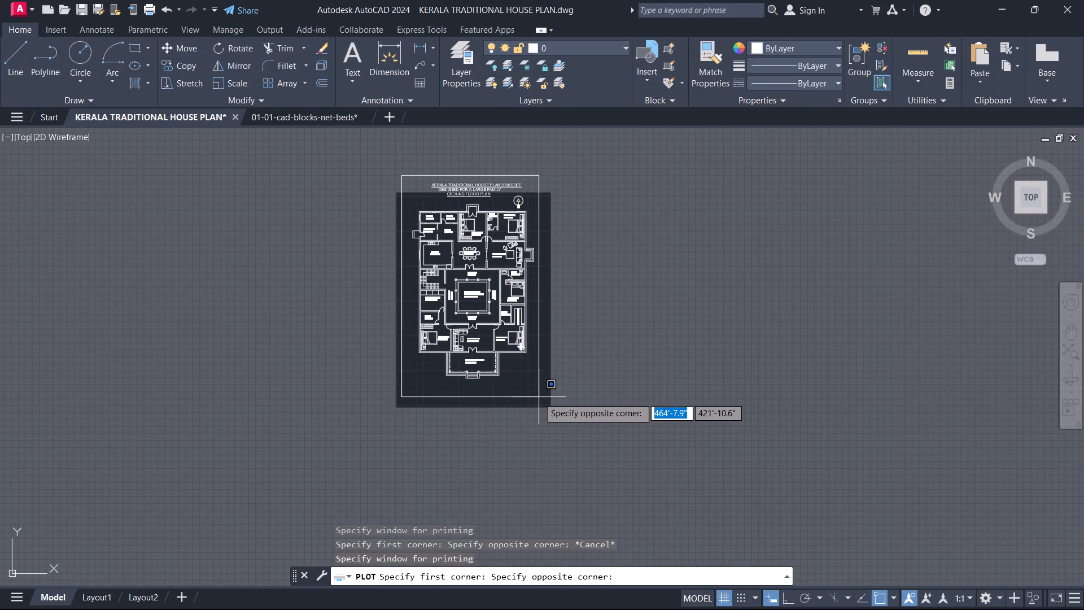
left_click_drag(539, 397, 541, 397)
left_click(541, 397)
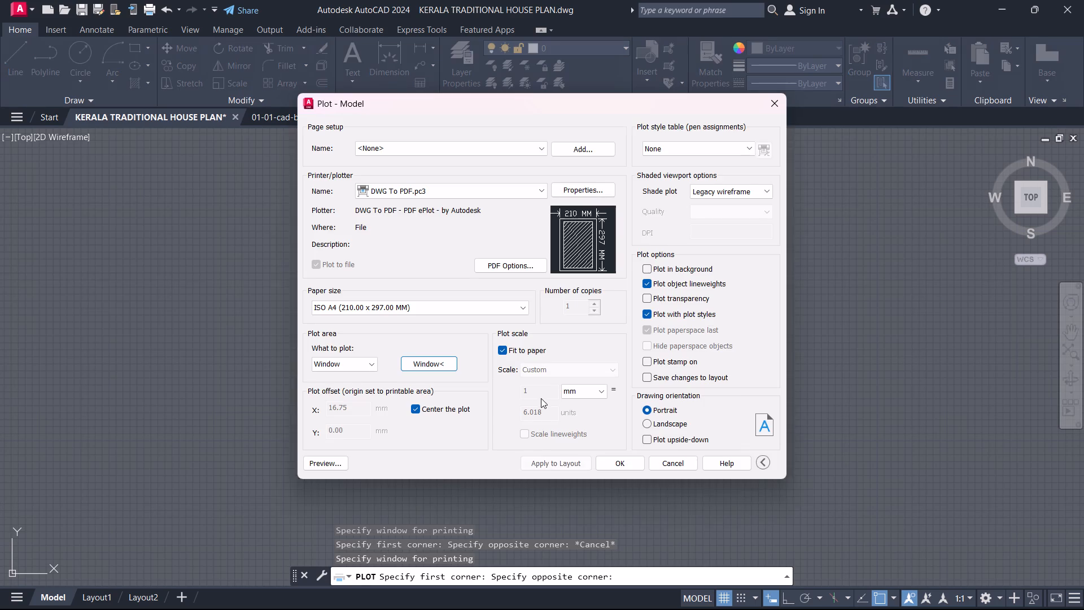
Plot to KERALA TRADITIONAL HOUSE PLAN-Model.pdf, saved in the SYMBIOSIS SOLUTIONS internship folder on the Desktop.
left_click(575, 467)
left_click(605, 461)
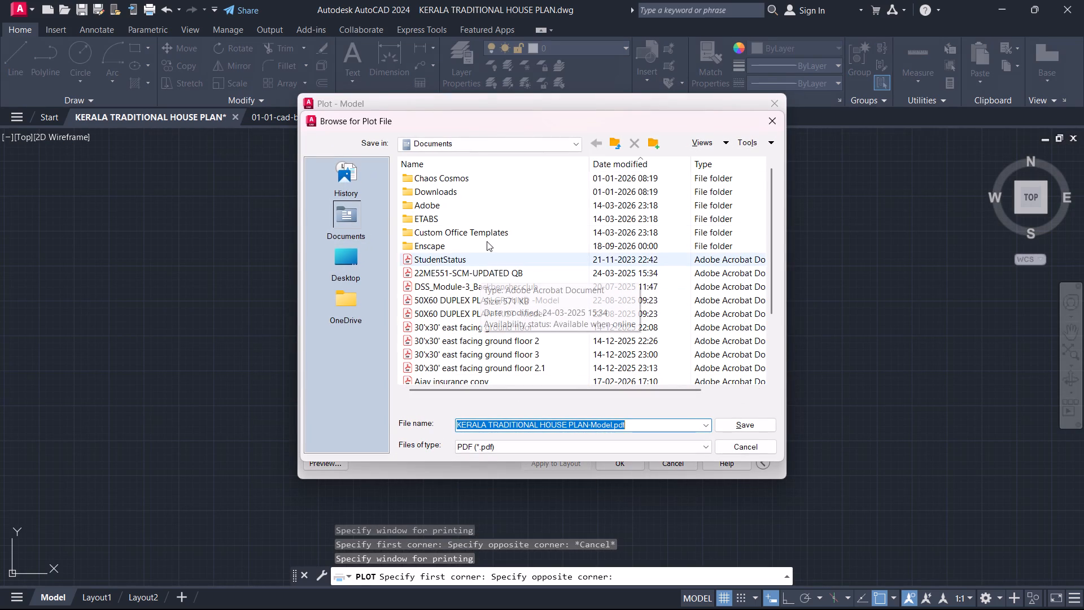
left_click(353, 307)
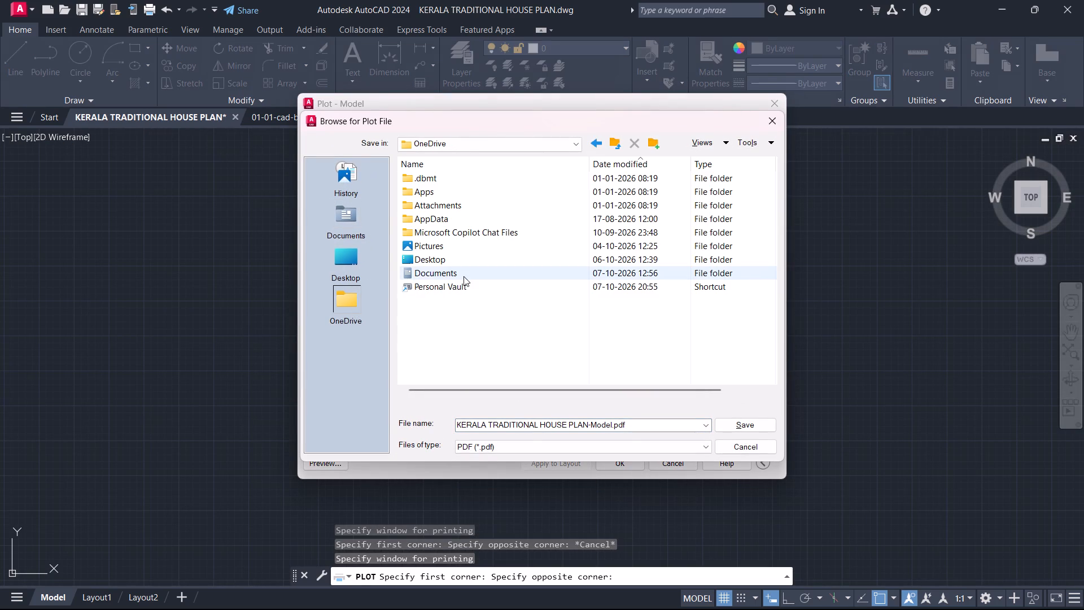
left_click(356, 254)
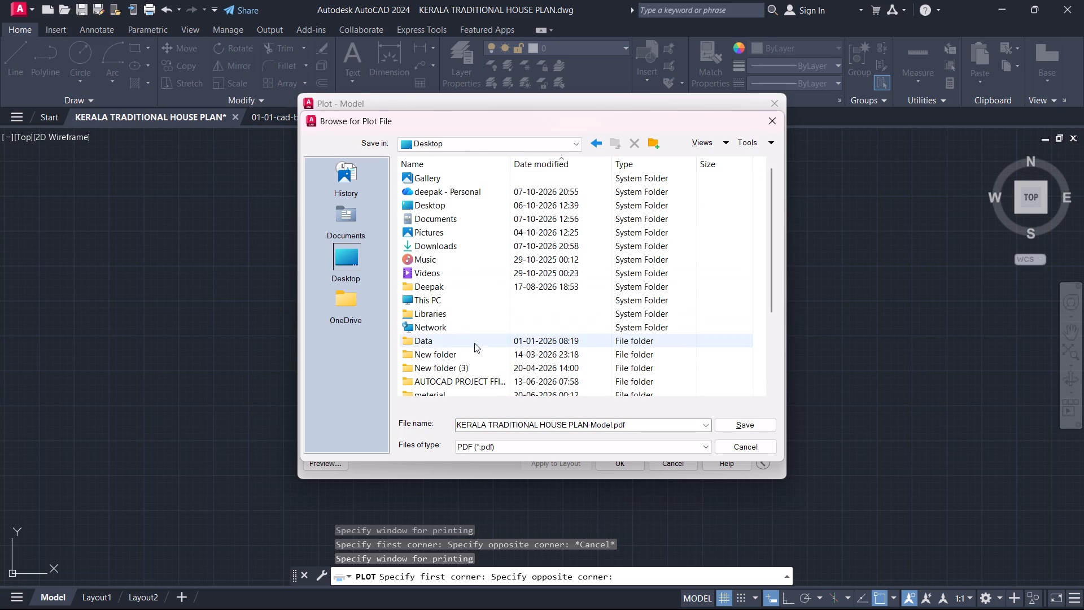
scroll(479, 360, "down", 2)
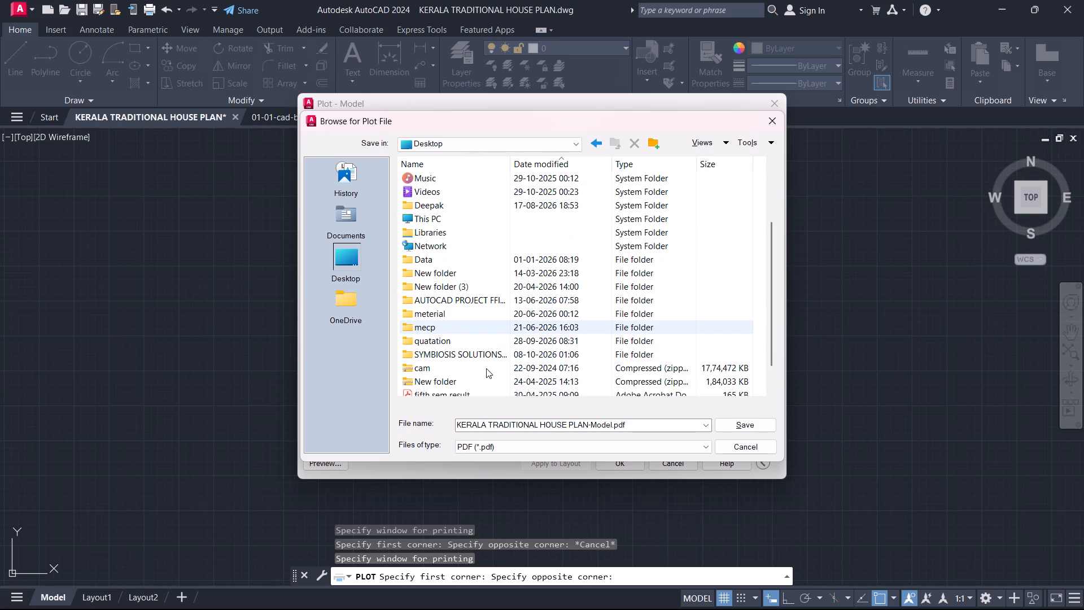
double_click(476, 360)
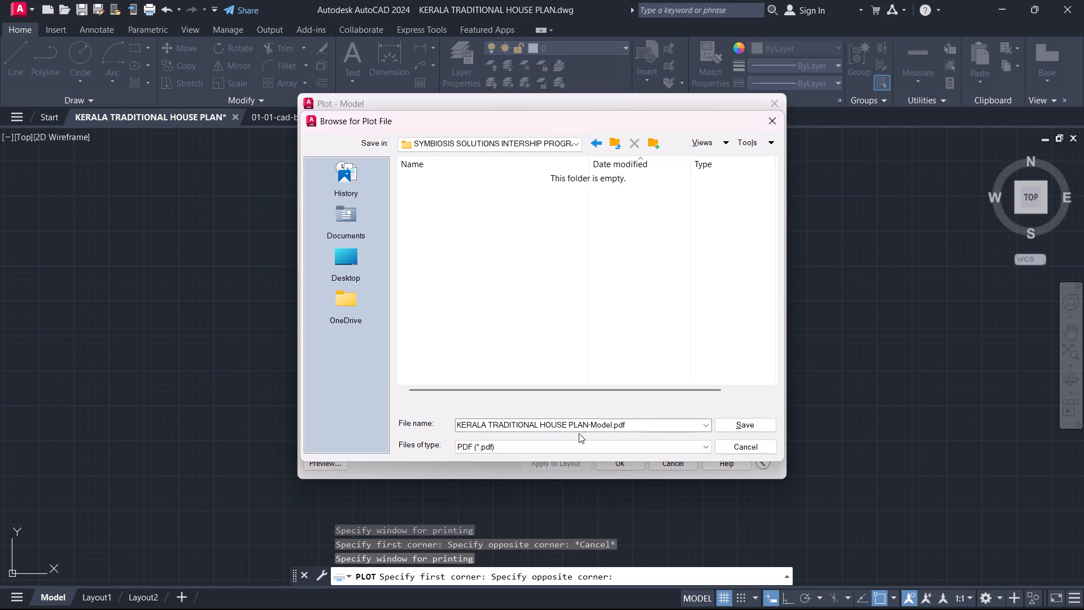
left_click(731, 426)
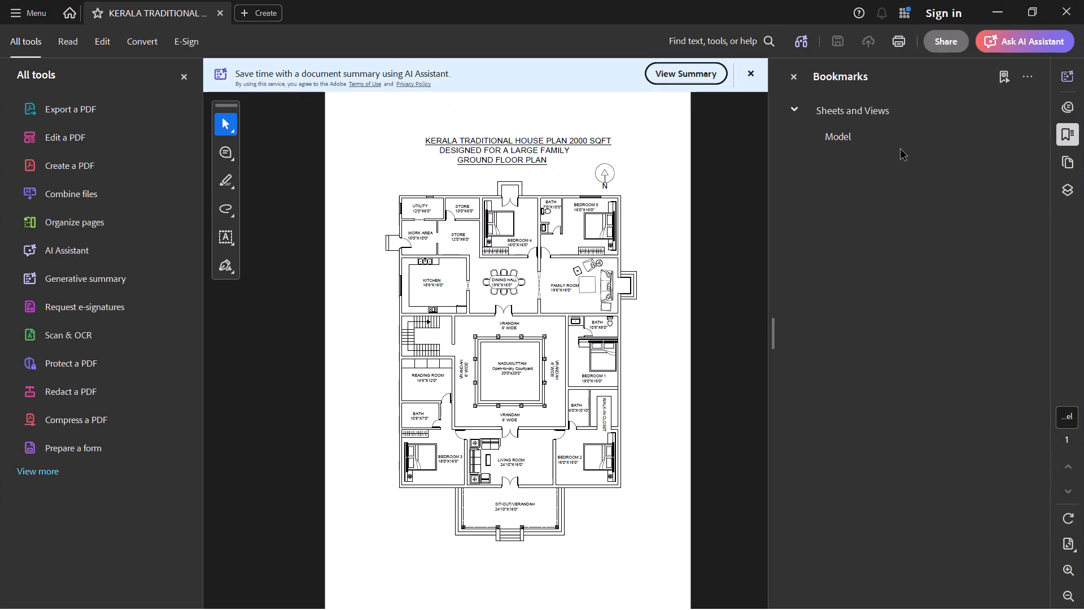
Close the plotted PDF and return to the AutoCAD drawing.
left_click(1083, 0)
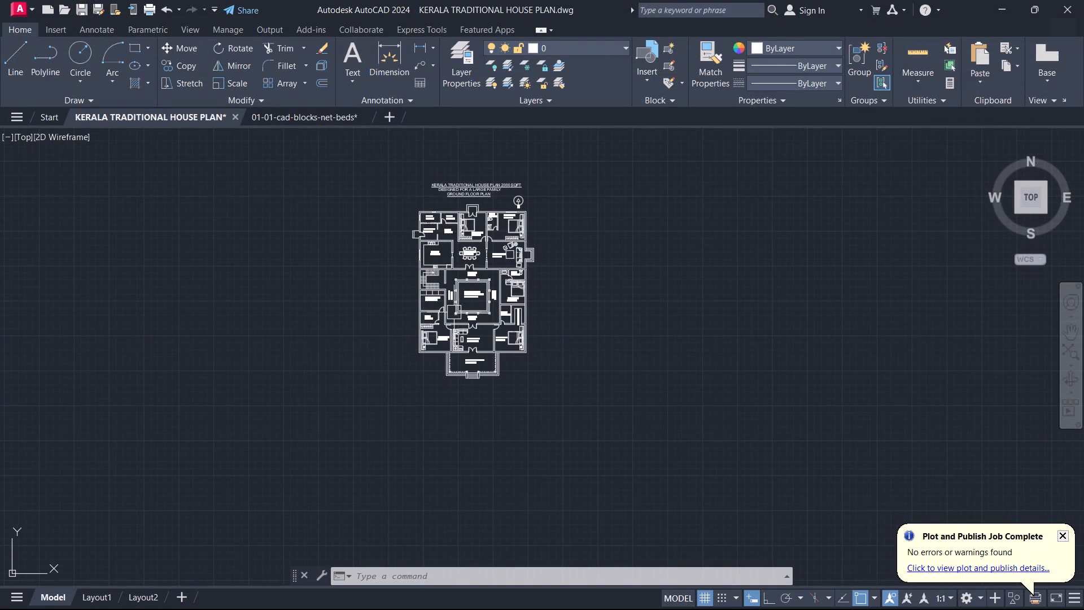
Save the house plan drawing.
key("ctrl+s")
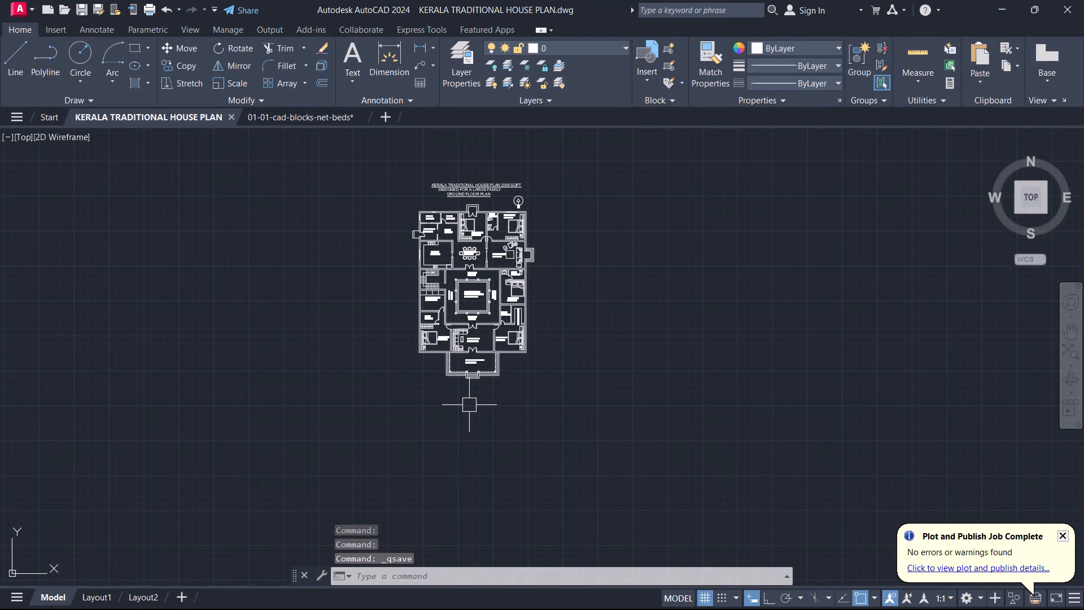
Stop recording the command history log with LOGFILEOFF.
type("LOG")
key("Down")
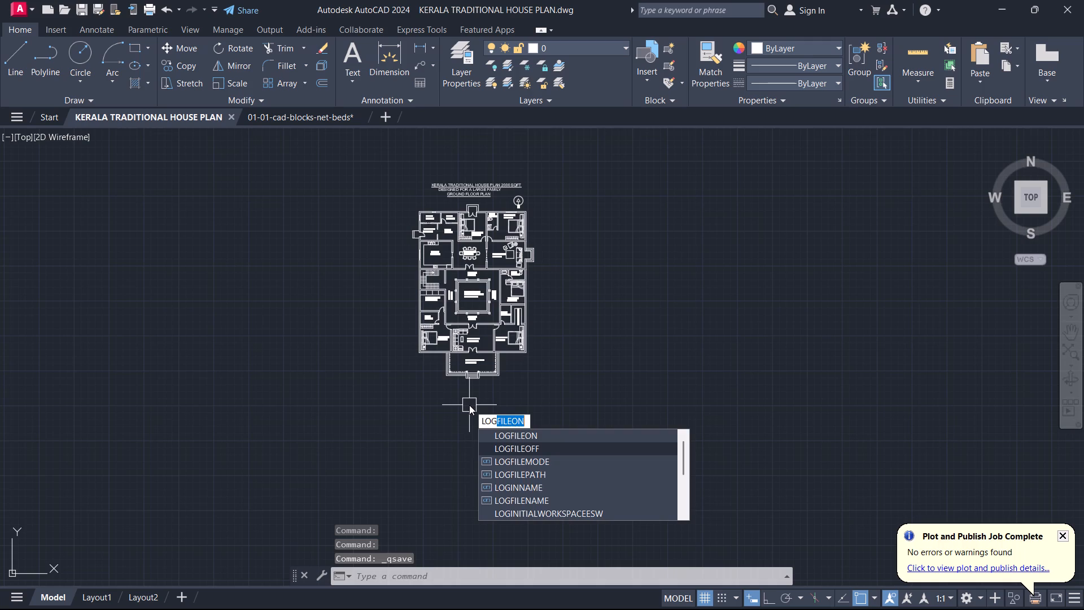
key("Return")
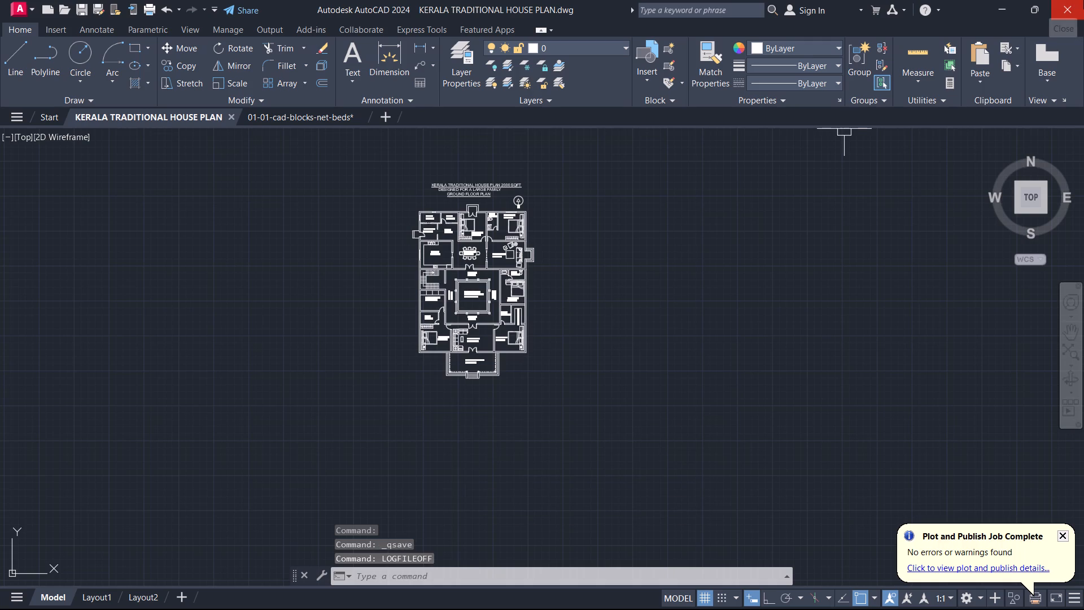
Exit AutoCAD without saving the changes to the 01-01-cad-blocks-net-beds drawing.
left_click(1083, 0)
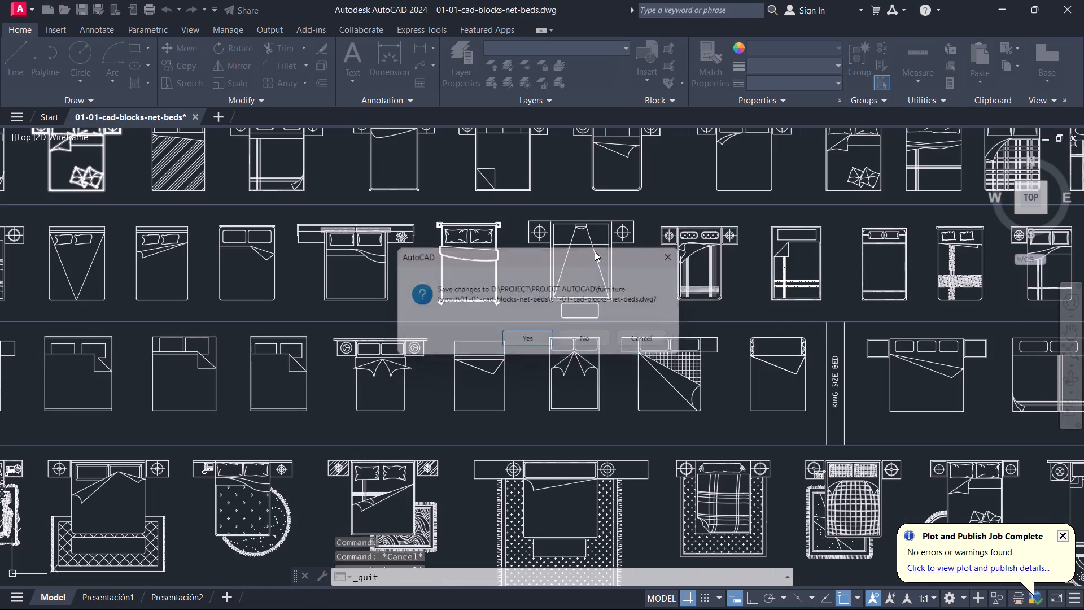
left_click(585, 344)
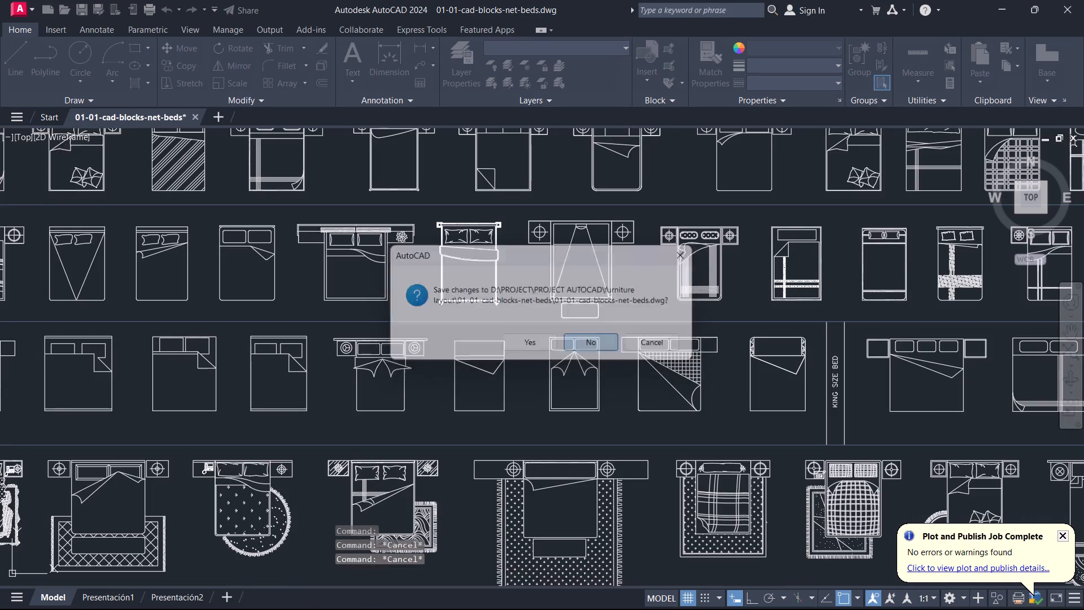